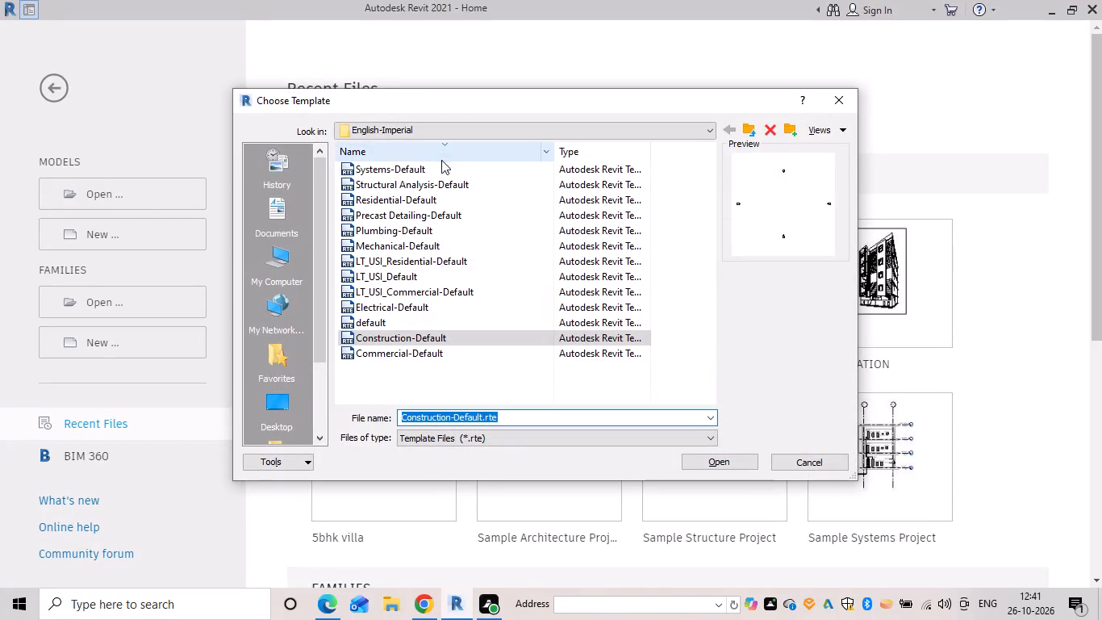
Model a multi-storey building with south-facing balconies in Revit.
Create a new project from the default.rte template in the English-Imperial folder.
left_click(436, 333)
left_click(442, 326)
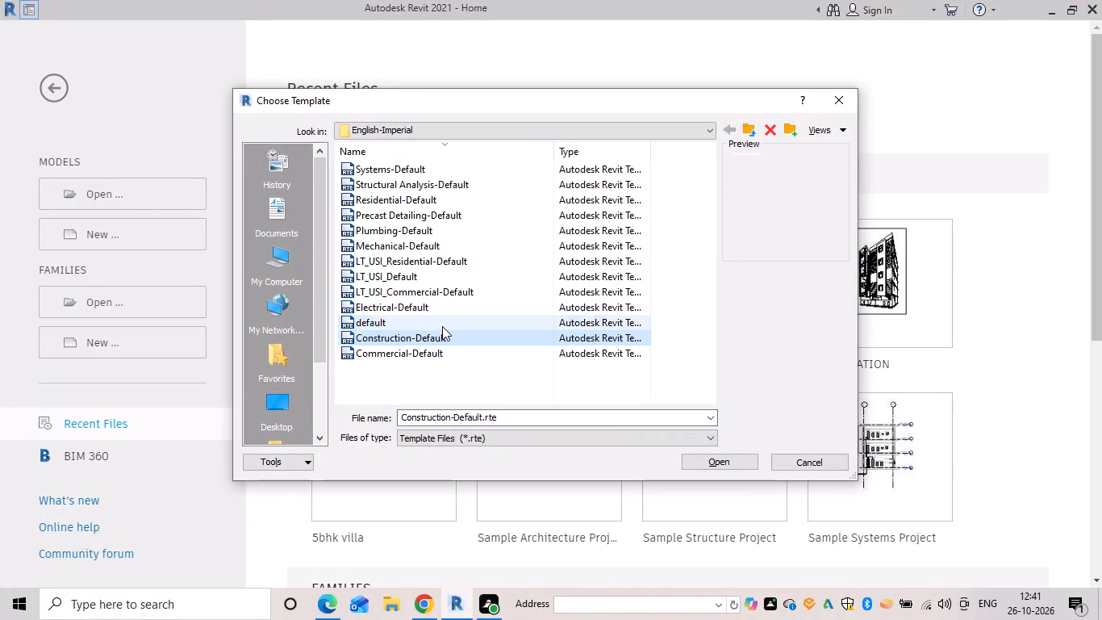
left_click(724, 466)
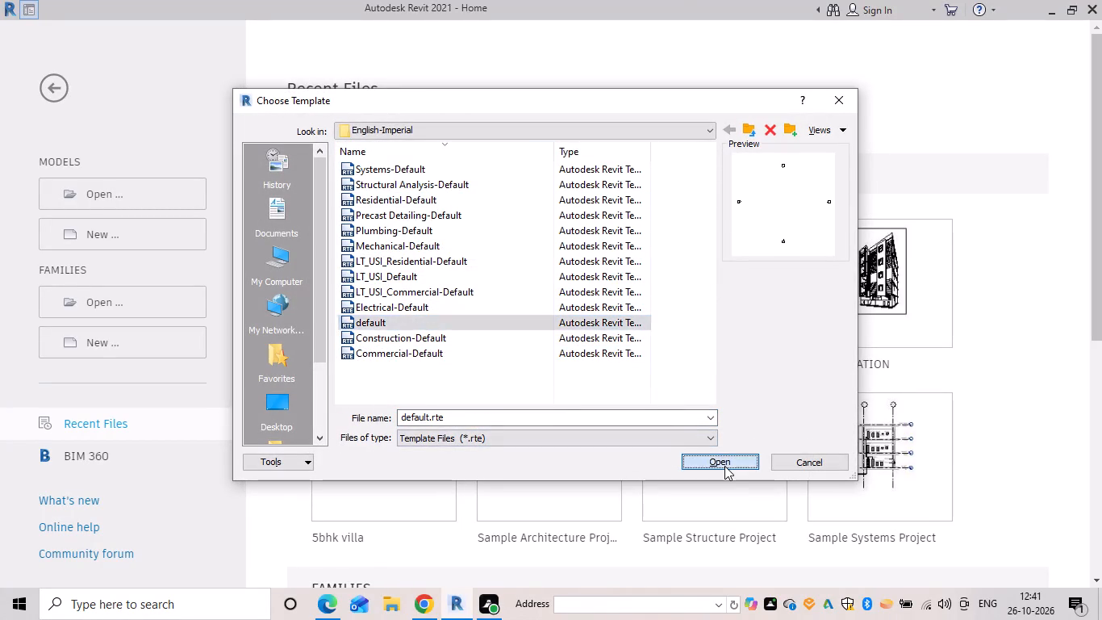
left_click(524, 352)
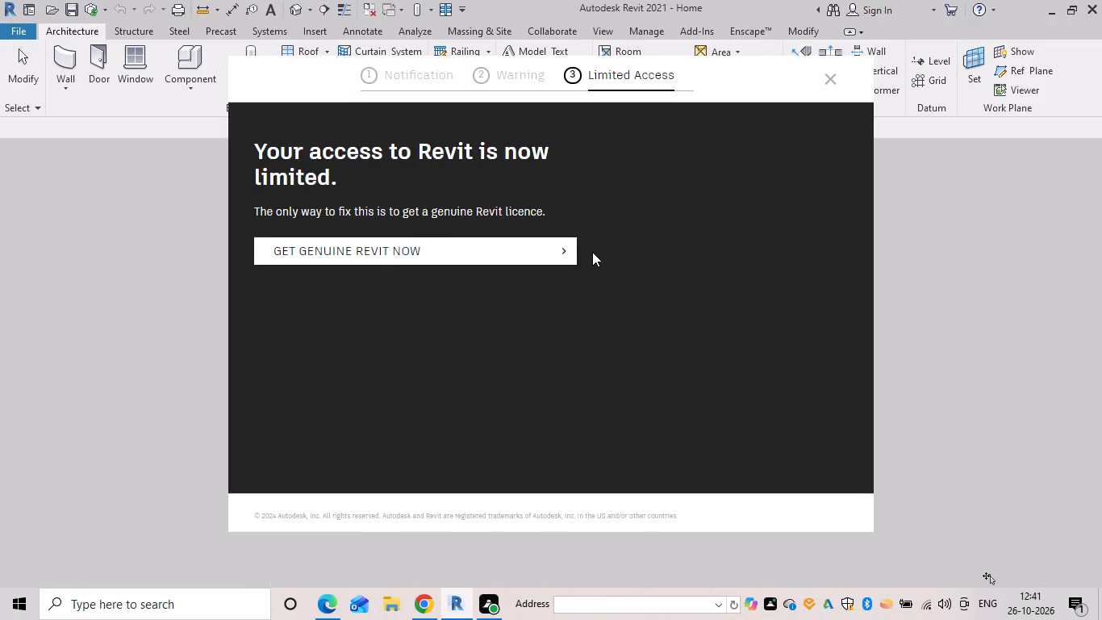
Dismiss the Autodesk limited-access licence notification.
left_click(826, 80)
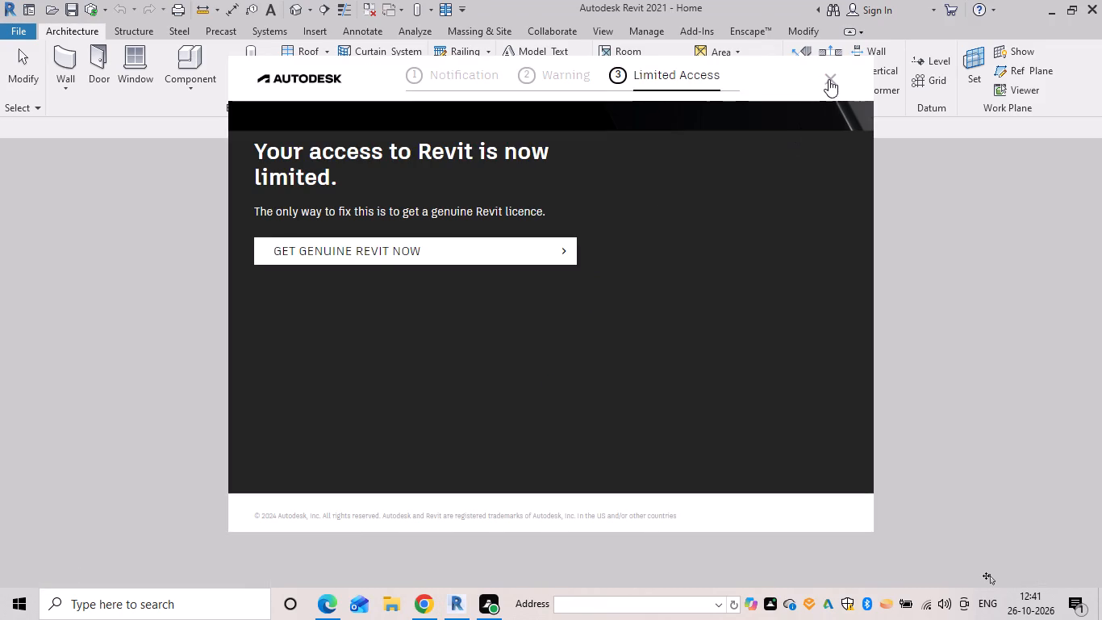
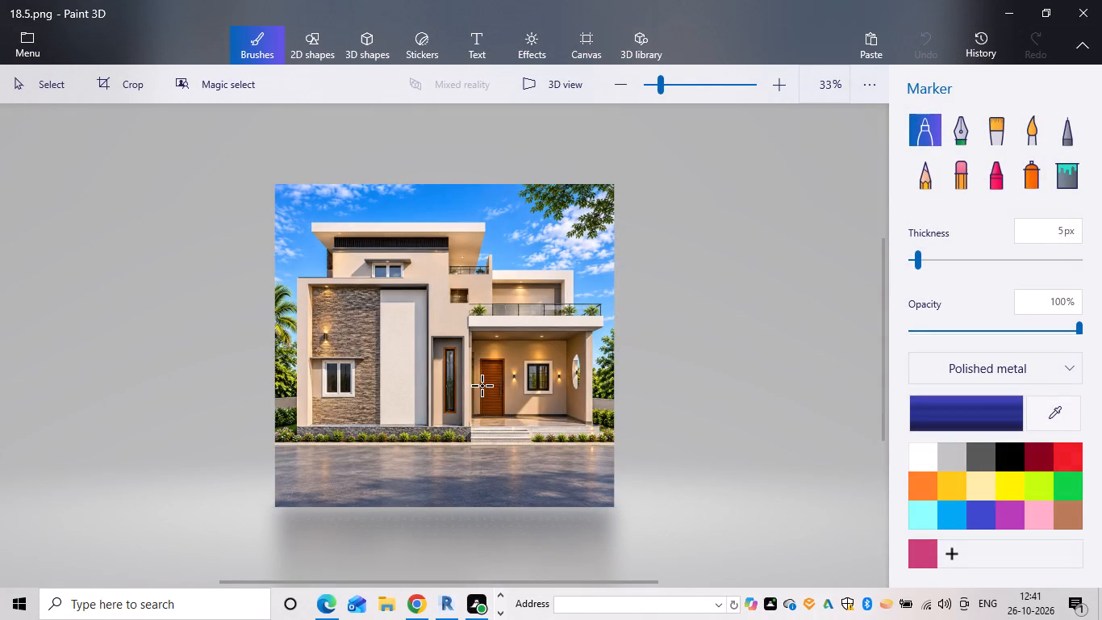
Examine the front elevation of the house in the reference image 18.5.png in Paint 3D, including its entrance porch and windows.
scroll(478, 380, "up", 8, "shift")
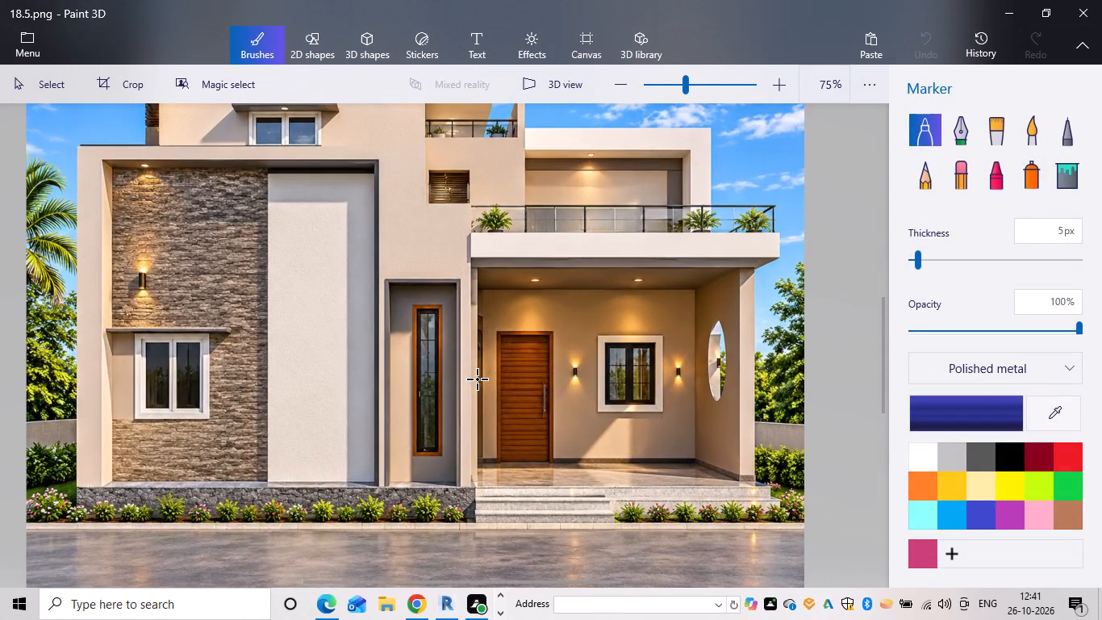
scroll(478, 379, "down", 4, "shift")
scroll(478, 379, "up", 4, "shift")
scroll(478, 379, "down", 2, "shift")
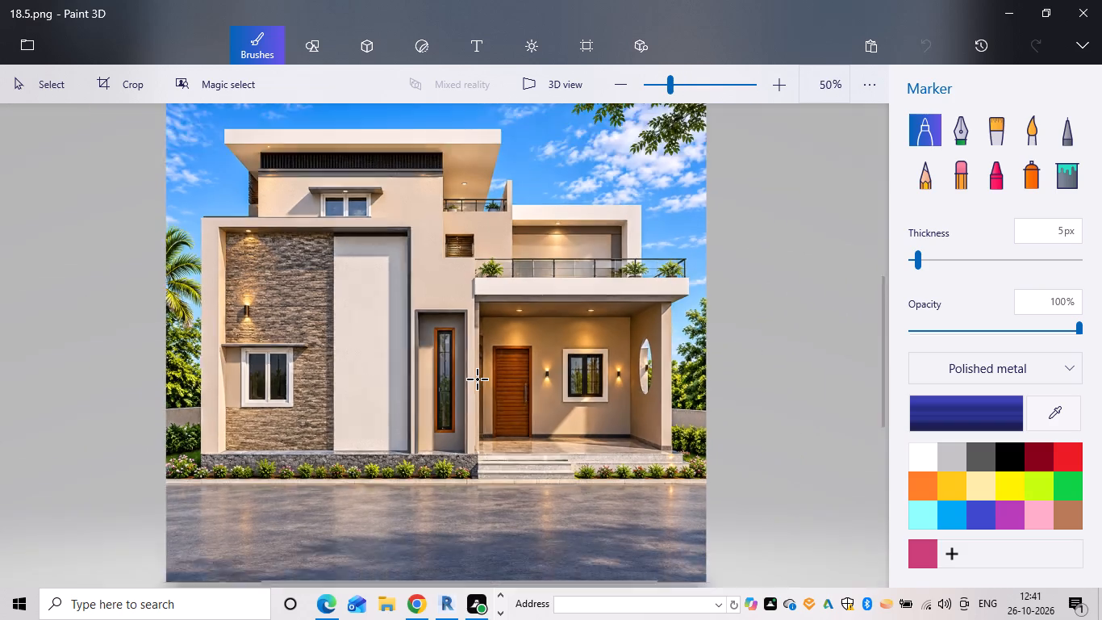
scroll(478, 379, "down", 2, "shift")
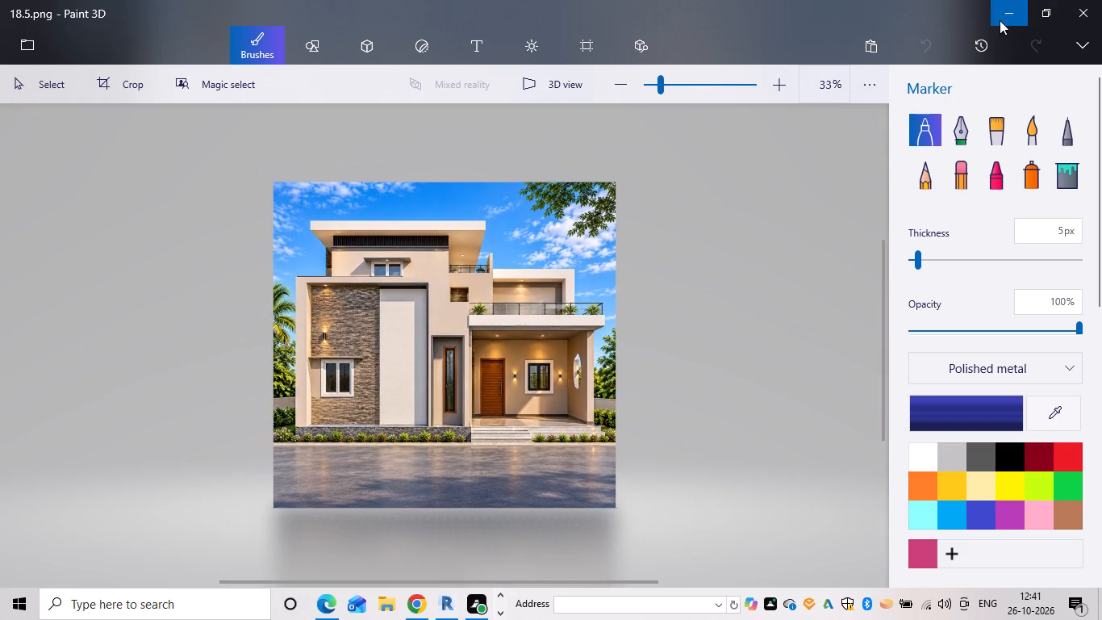
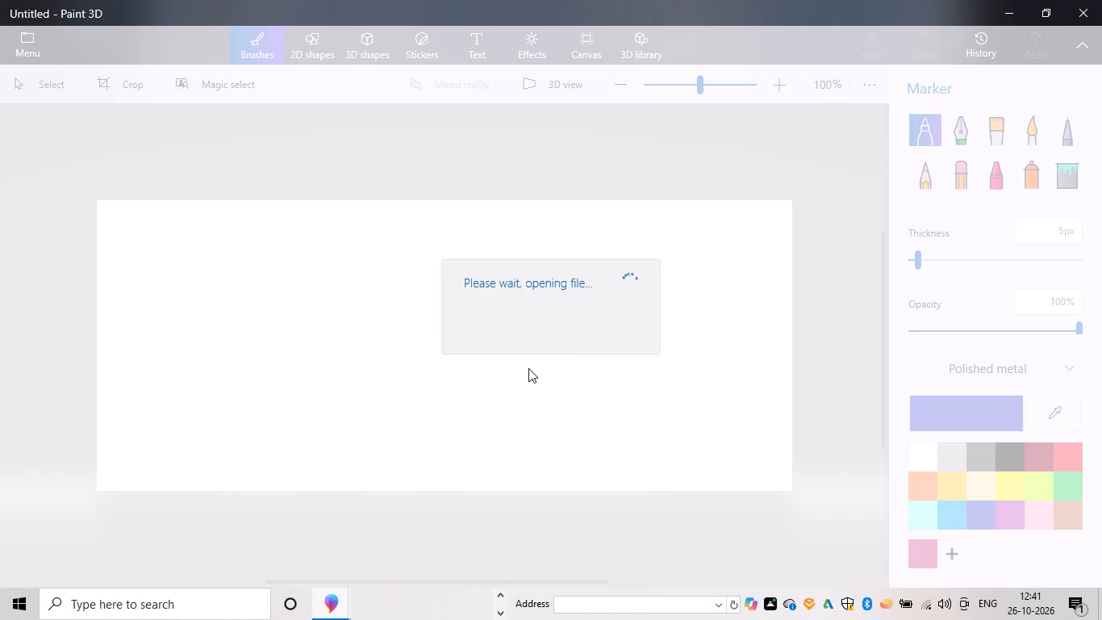
Examine the corner view of the brick-clad house in reference image 18.7.jpeg, focusing on its balconies, slab edges and brickwork.
scroll(411, 376, "up", 4, "shift")
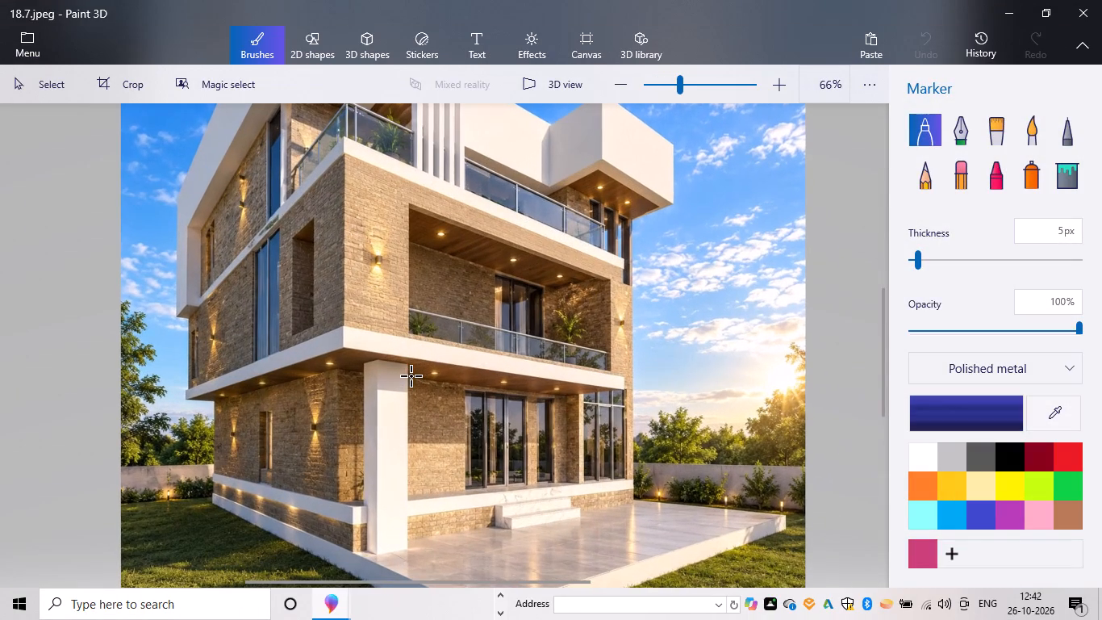
scroll(358, 237, "up", 5, "shift")
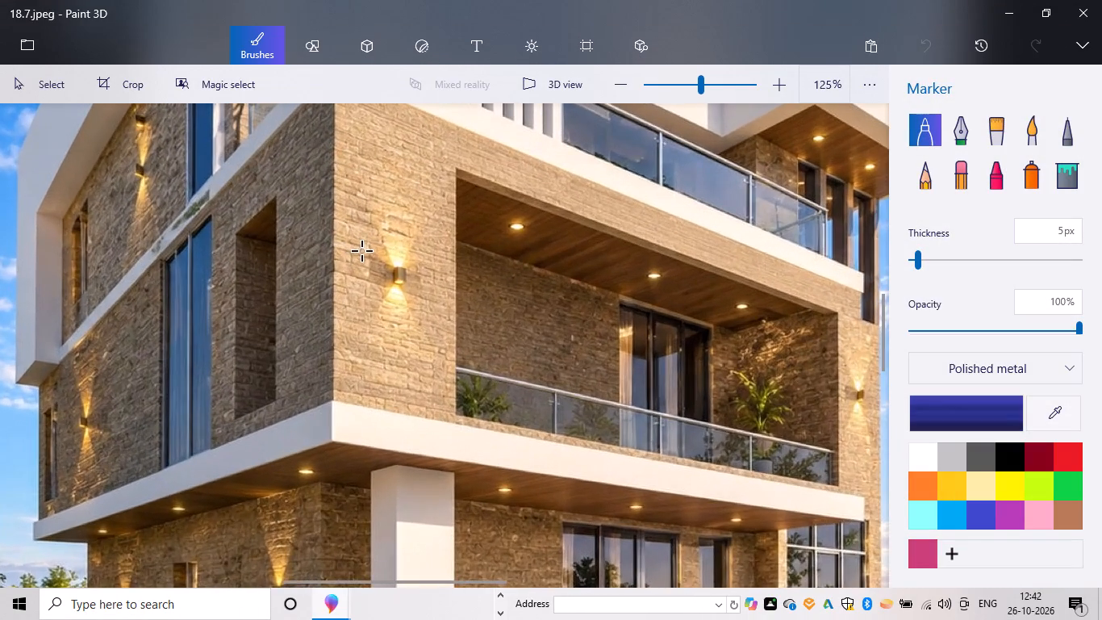
scroll(363, 252, "down", 3, "shift")
scroll(363, 253, "up", 3, "shift")
middle_click_drag(369, 263, 403, 421, "shift")
scroll(388, 316, "up", 3)
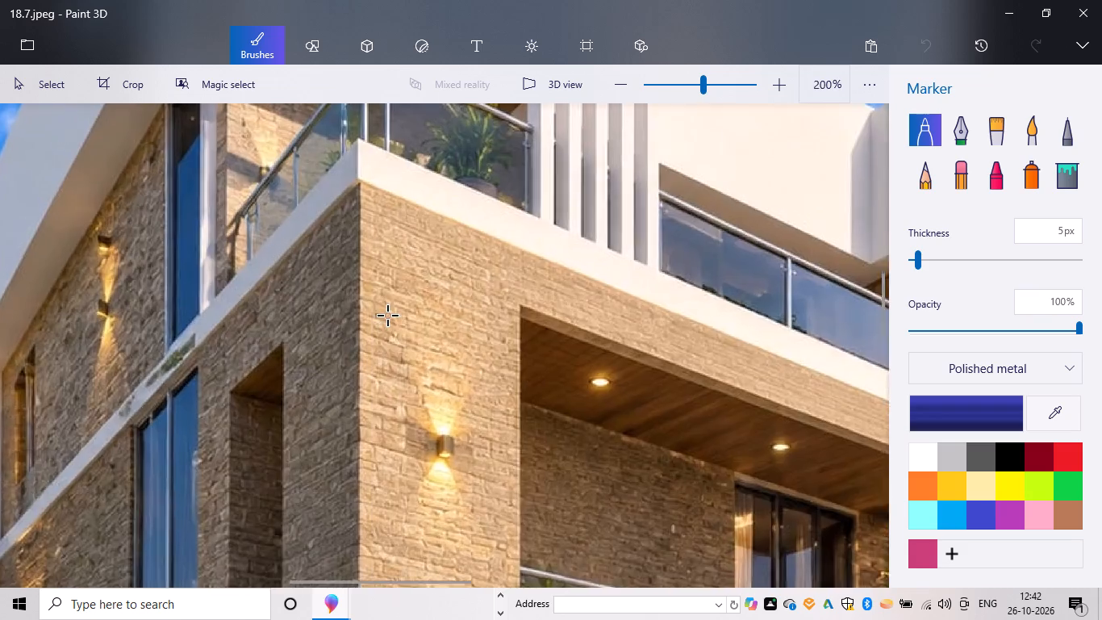
scroll(388, 316, "up", 3)
scroll(349, 319, "up", 6, "shift")
scroll(349, 333, "down", 1)
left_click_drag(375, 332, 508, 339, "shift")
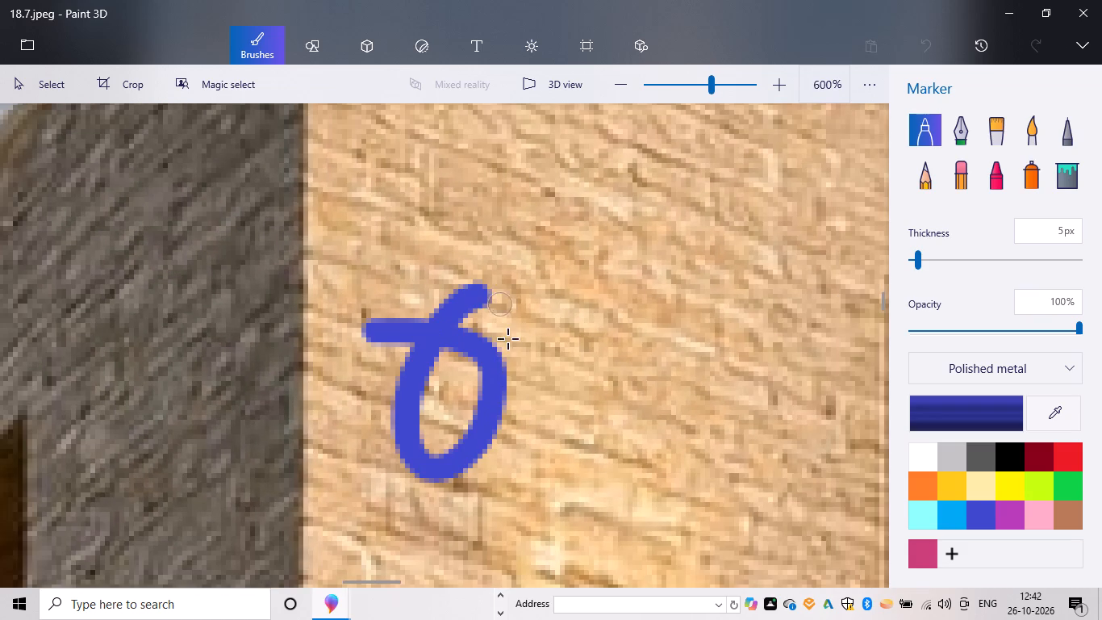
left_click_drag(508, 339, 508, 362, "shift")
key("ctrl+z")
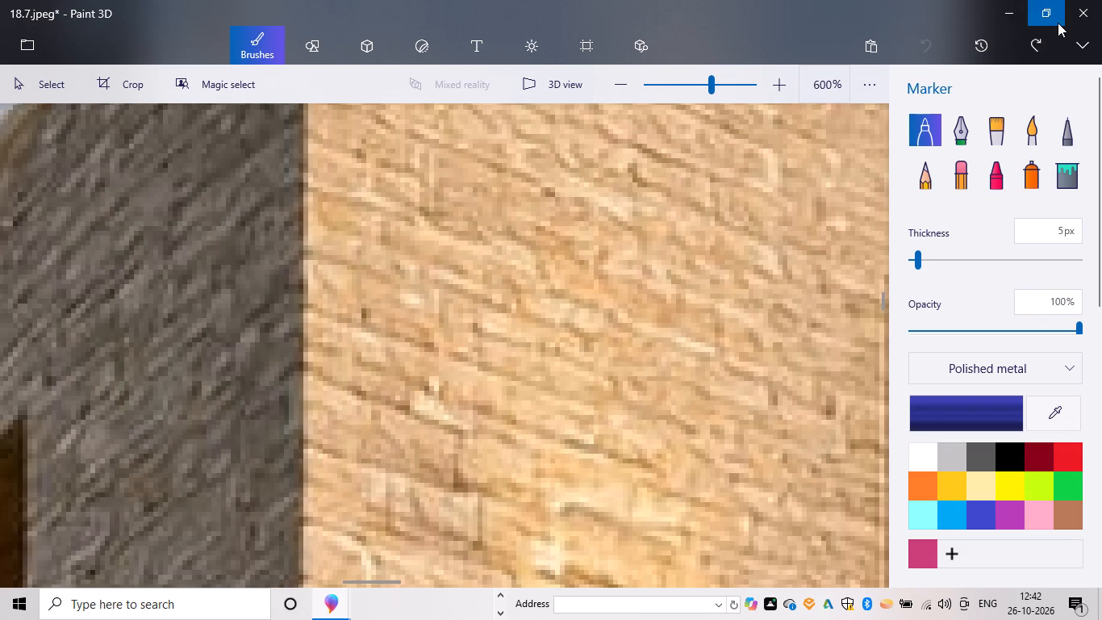
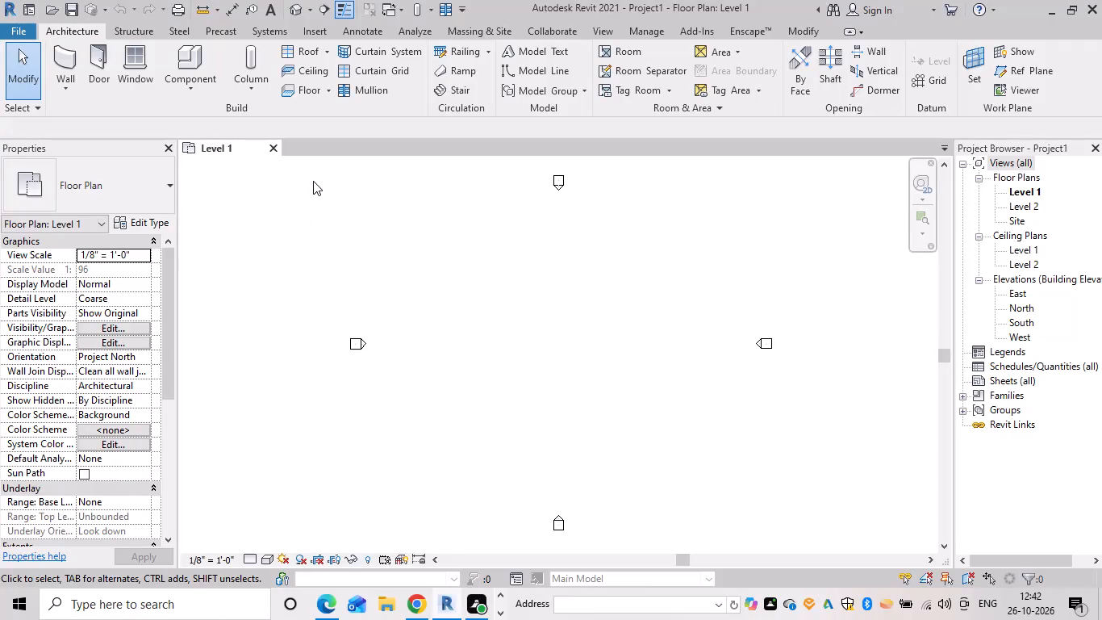
Check the length format in the project units and keep the existing unit settings.
scroll(370, 251, "down", 2)
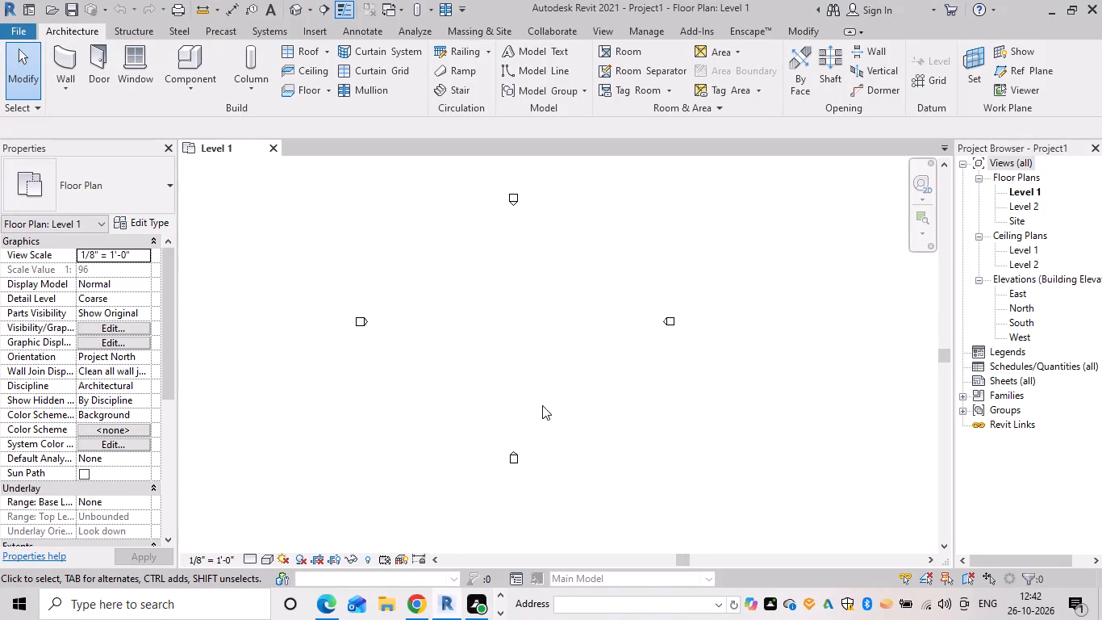
type("UN")
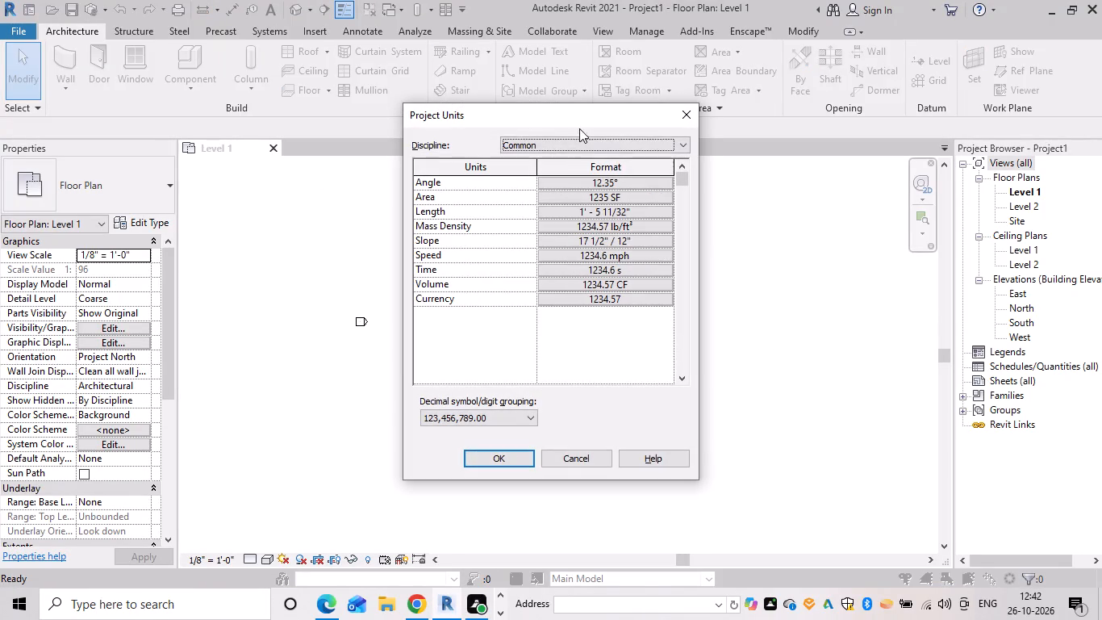
left_click(612, 208)
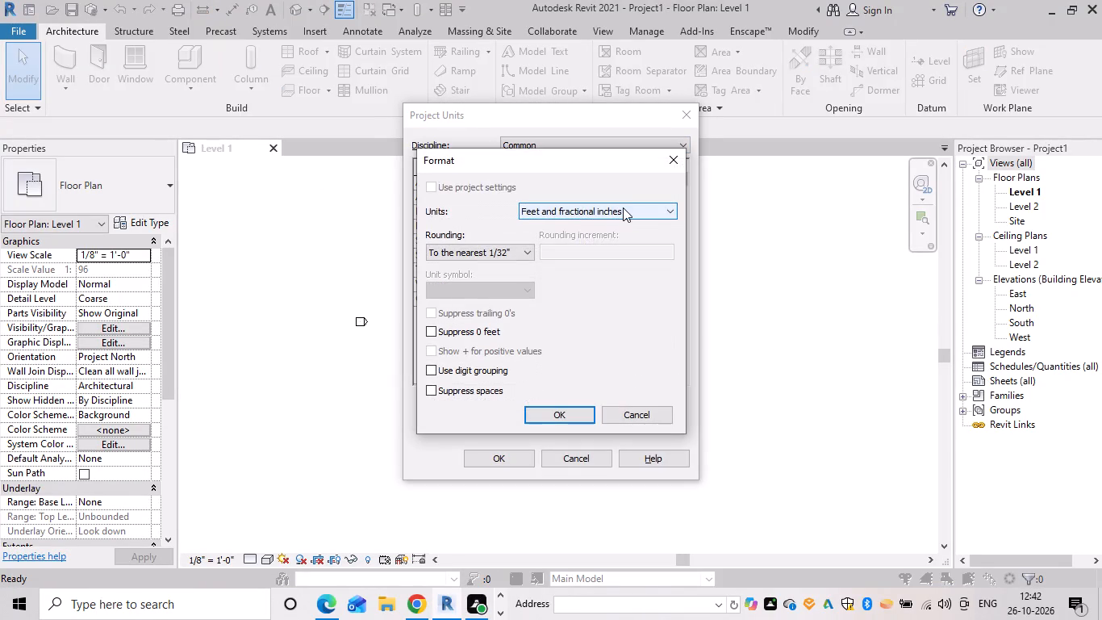
left_click(533, 411)
left_click(485, 456)
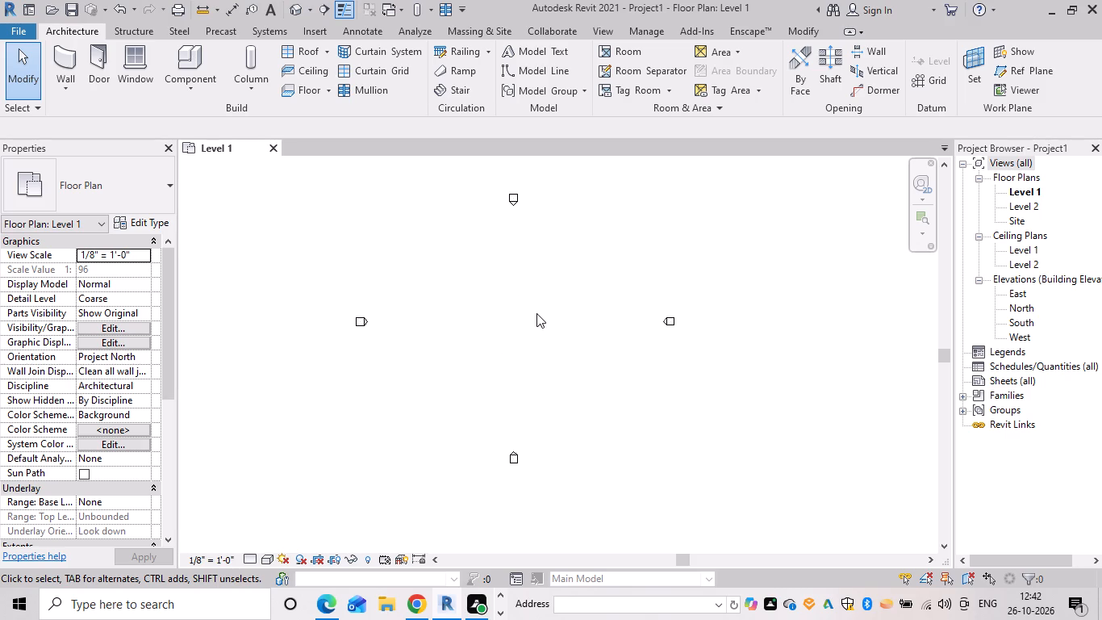
type("UN")
key("space")
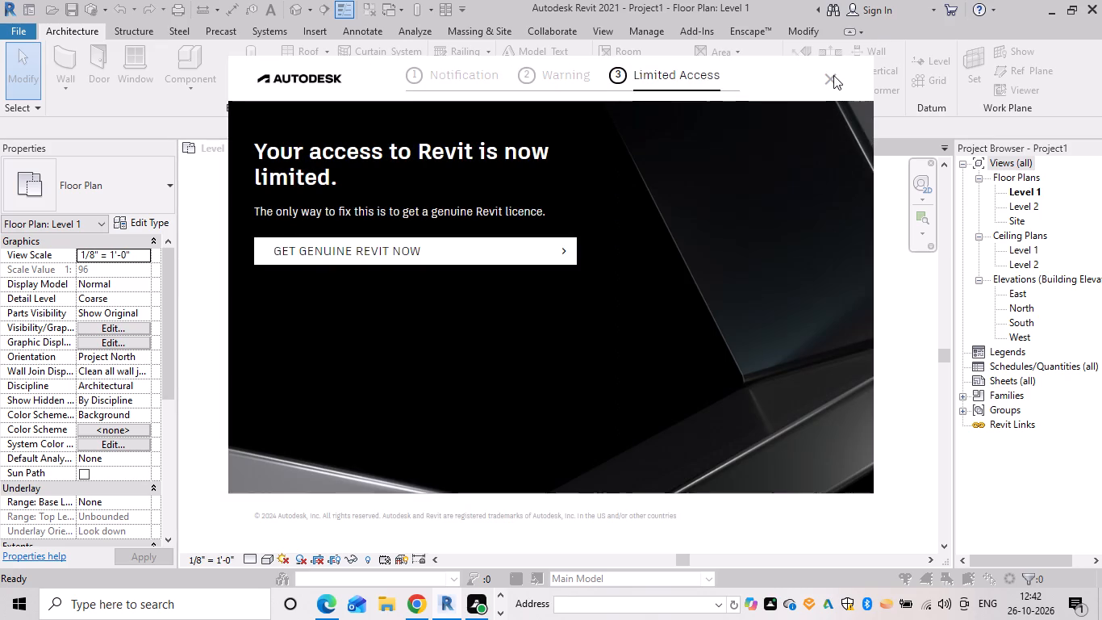
left_click(833, 73)
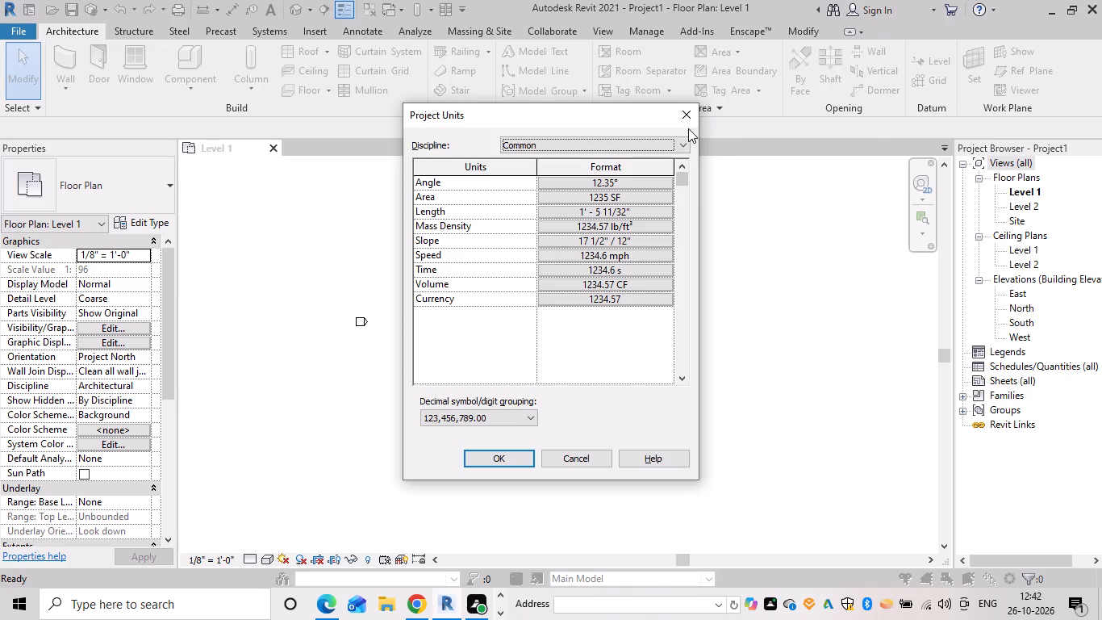
left_click(682, 113)
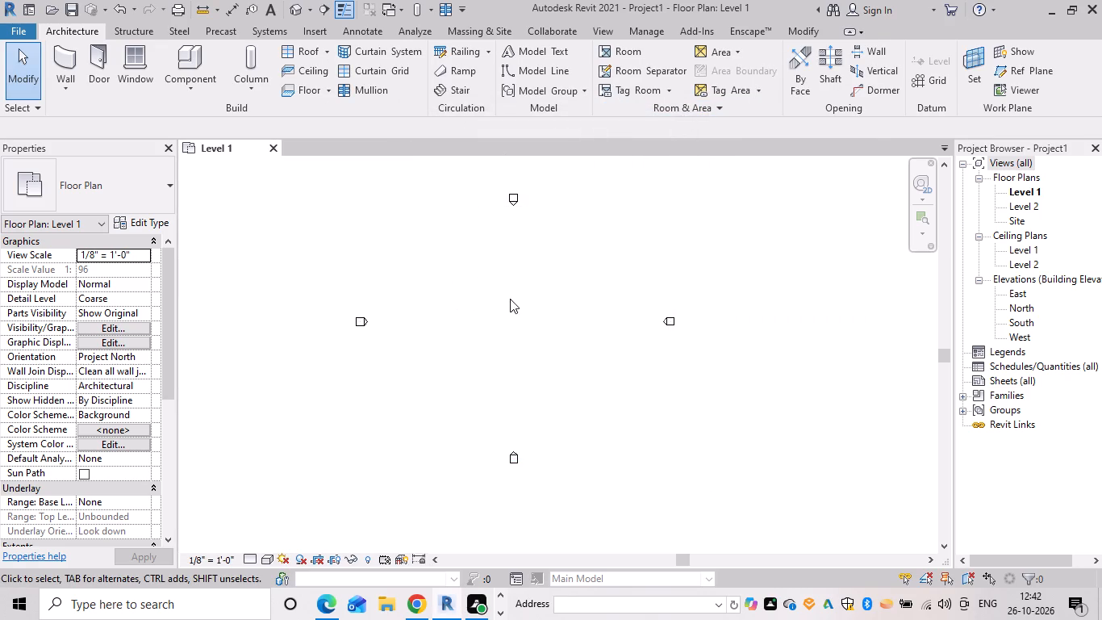
right_click_drag(504, 291, 506, 300)
left_click(488, 274)
Set the Level 1 floor plan's detail level to Fine.
left_click(251, 556)
left_click(268, 545)
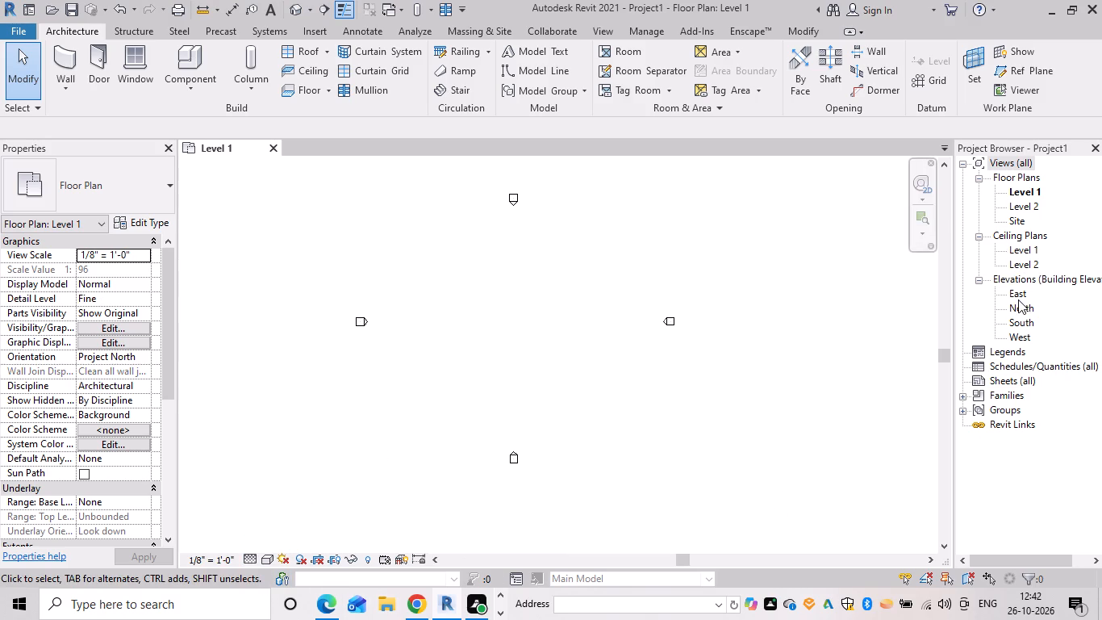
Open the South elevation and start the Level tool with placement by picking existing lines.
double_click(1017, 321)
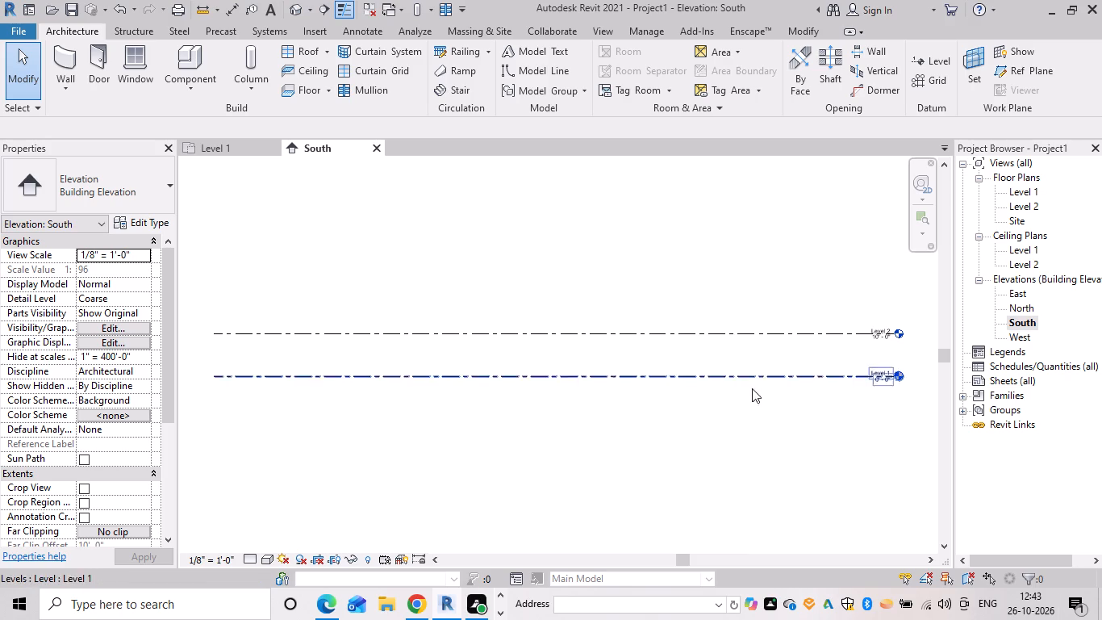
scroll(722, 379, "up", 3)
middle_click_drag(711, 426, 207, 558)
key("Escape")
key("Escape")
type("LL")
scroll(465, 428, "up", 5)
middle_click_drag(446, 454, 656, 459)
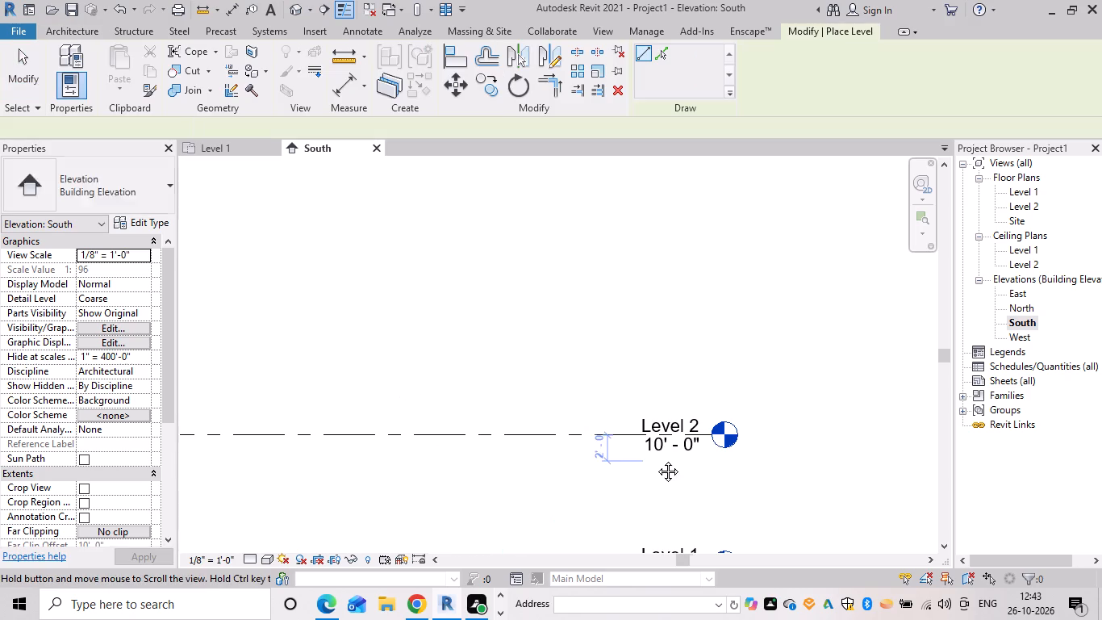
middle_click_drag(656, 459, 657, 459)
double_click(662, 52)
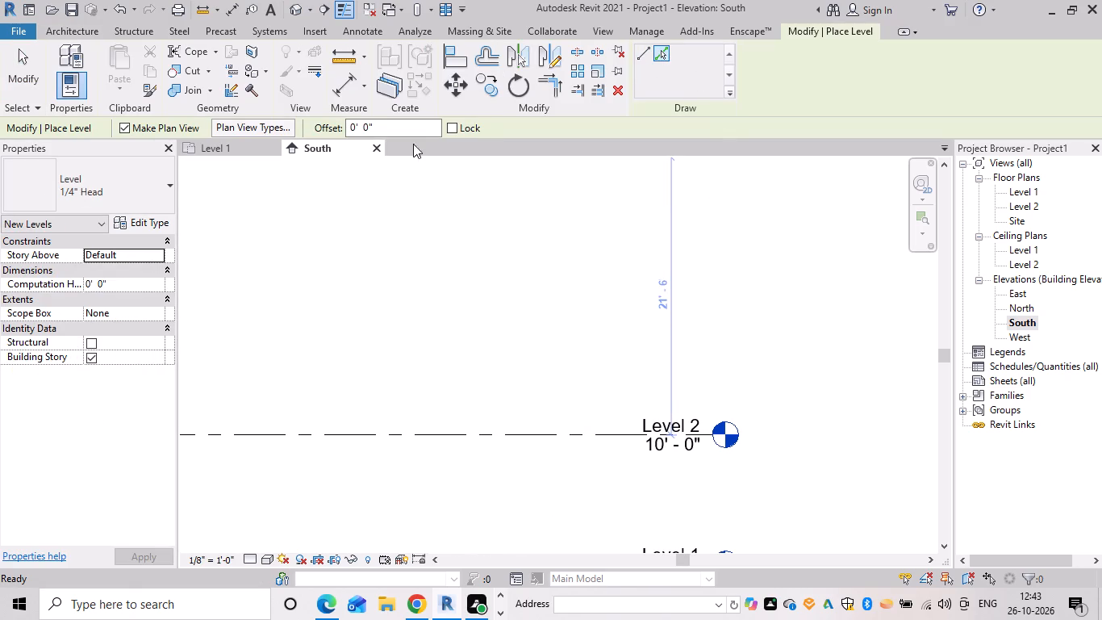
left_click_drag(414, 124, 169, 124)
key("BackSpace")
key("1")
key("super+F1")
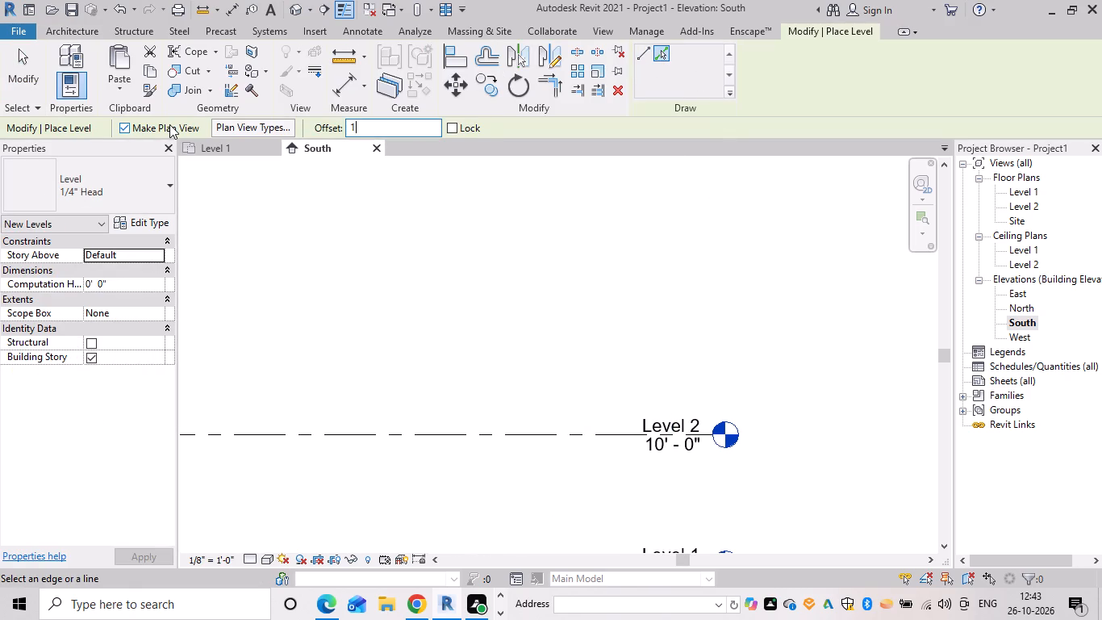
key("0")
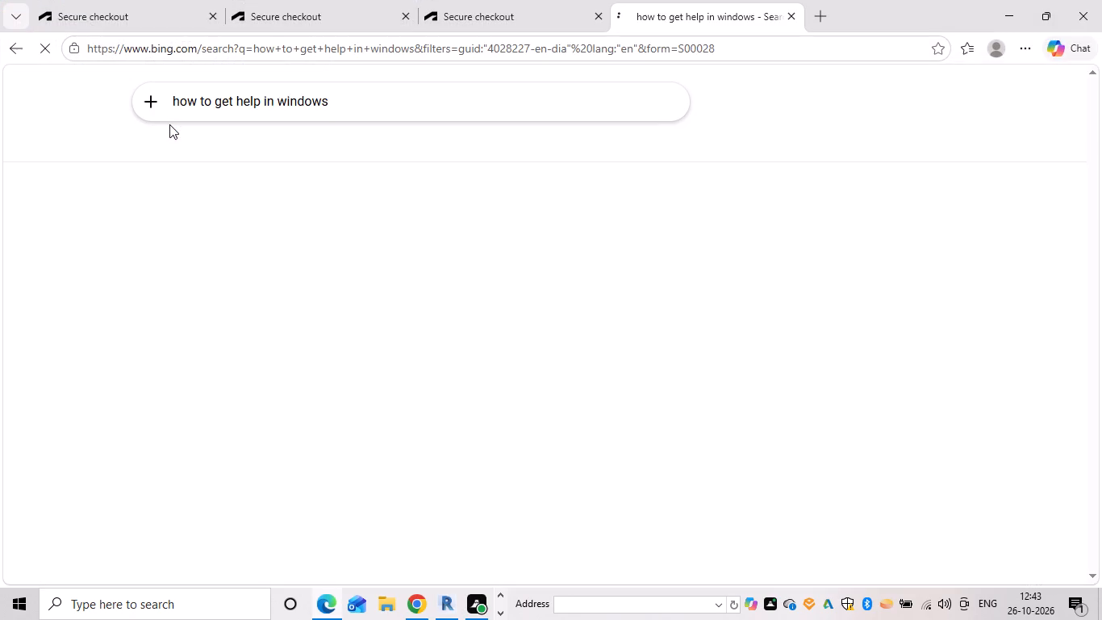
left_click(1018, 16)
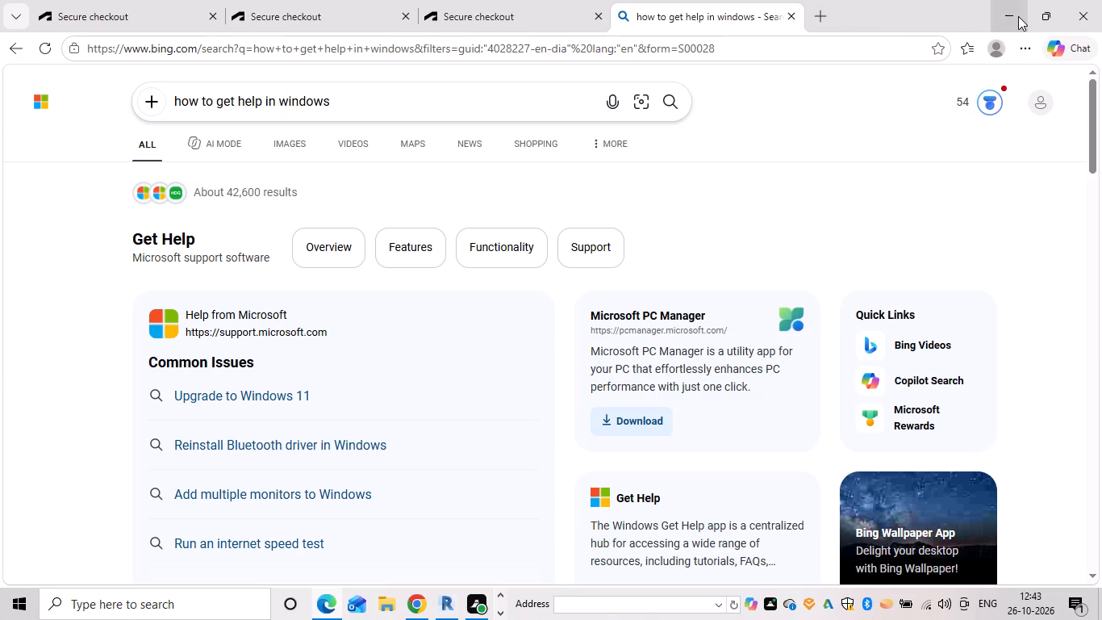
Add three levels above Level 2 at successive 10' offsets, at elevations 20', 30' and 40'.
left_click_drag(399, 130, 311, 127)
key("BackSpace")
type("10'")
key("Return")
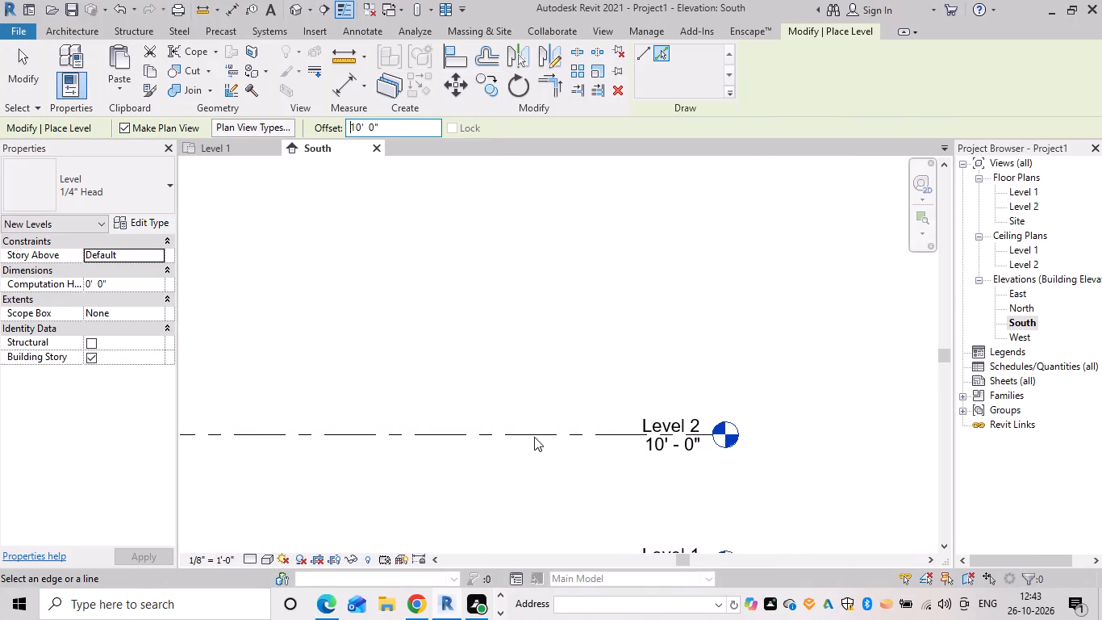
left_click(542, 429)
scroll(546, 335, "down", 4)
middle_click_drag(546, 335, 620, 324)
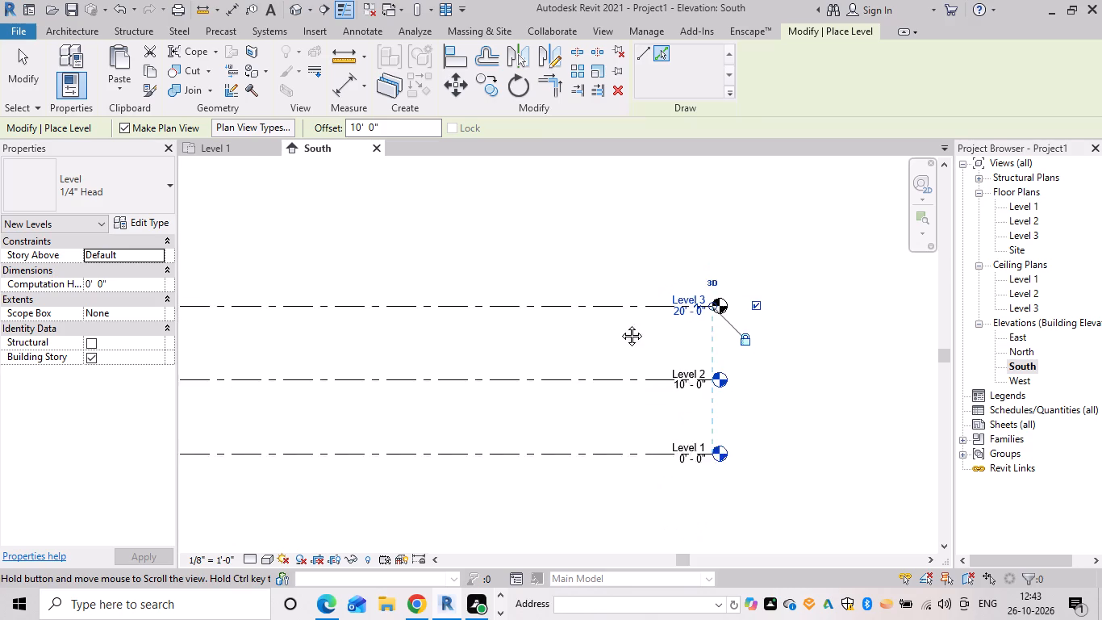
middle_click_drag(620, 324, 665, 349)
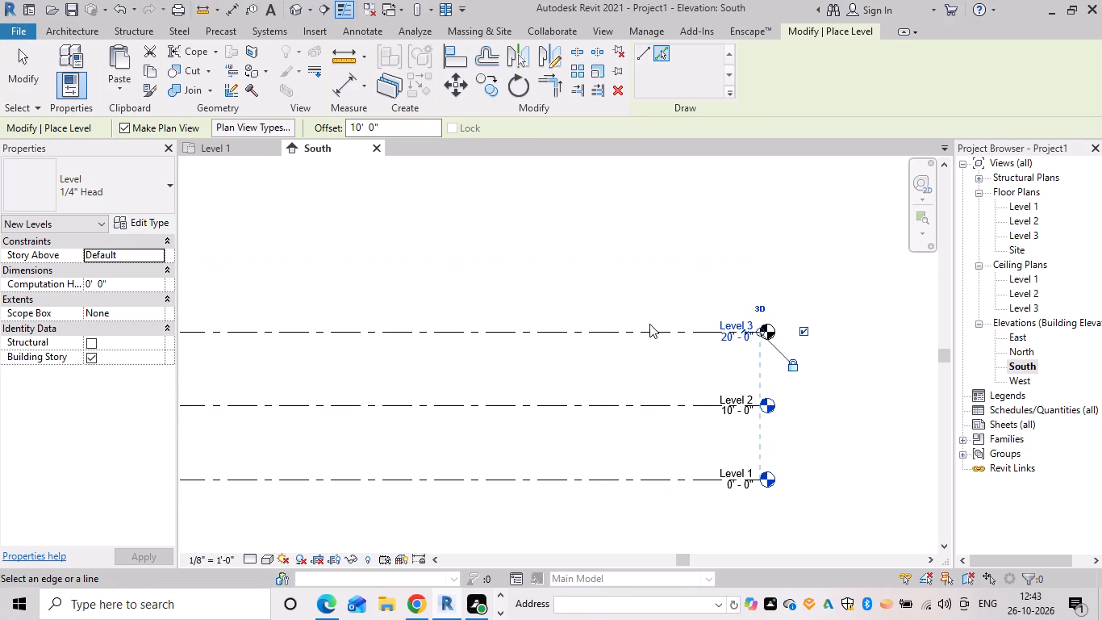
left_click(649, 332)
left_click(653, 258)
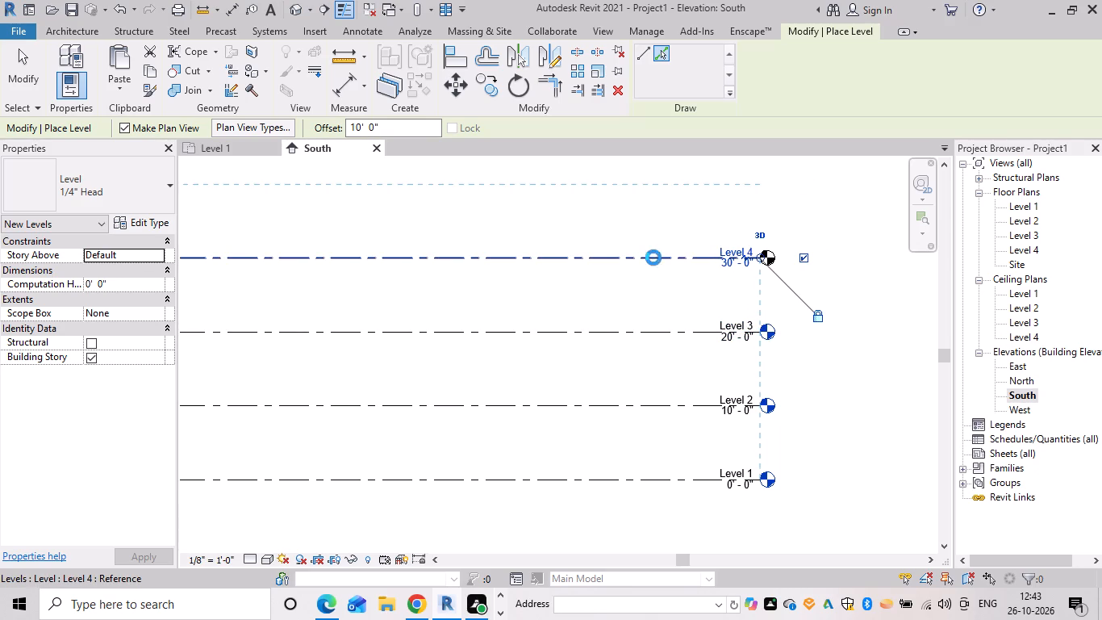
Add a level 4'6" below Level 1 and finish placing levels.
scroll(595, 455, "down", 1)
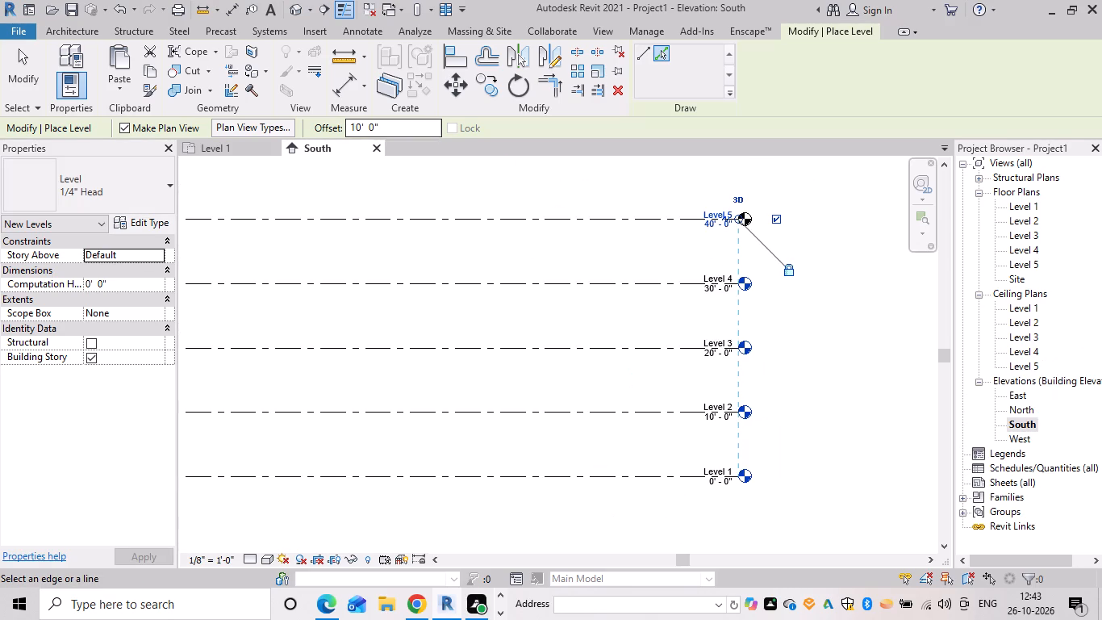
left_click_drag(397, 129, 227, 128)
key("BackSpace")
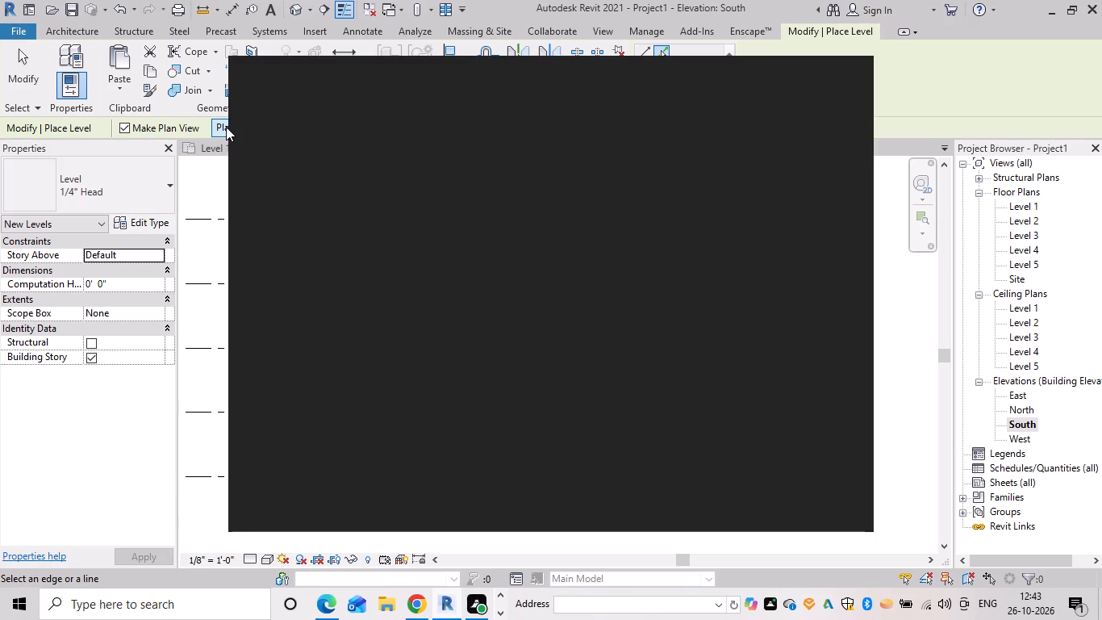
type("4'6\"")
key("Return")
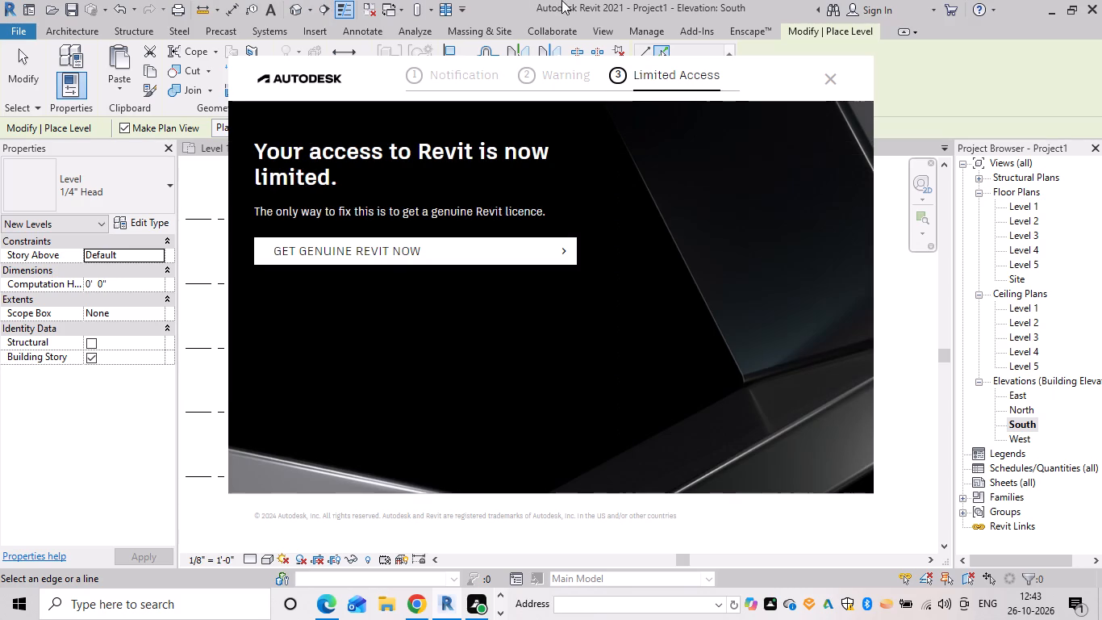
left_click(825, 74)
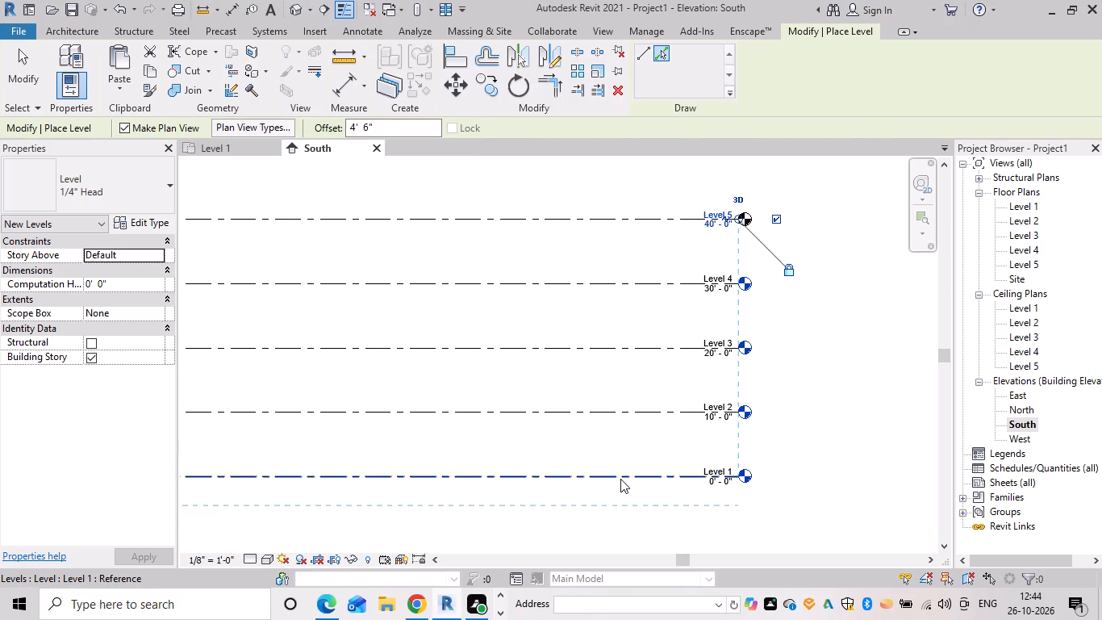
left_click(620, 479)
key("Escape")
key("Escape")
key("Escape")
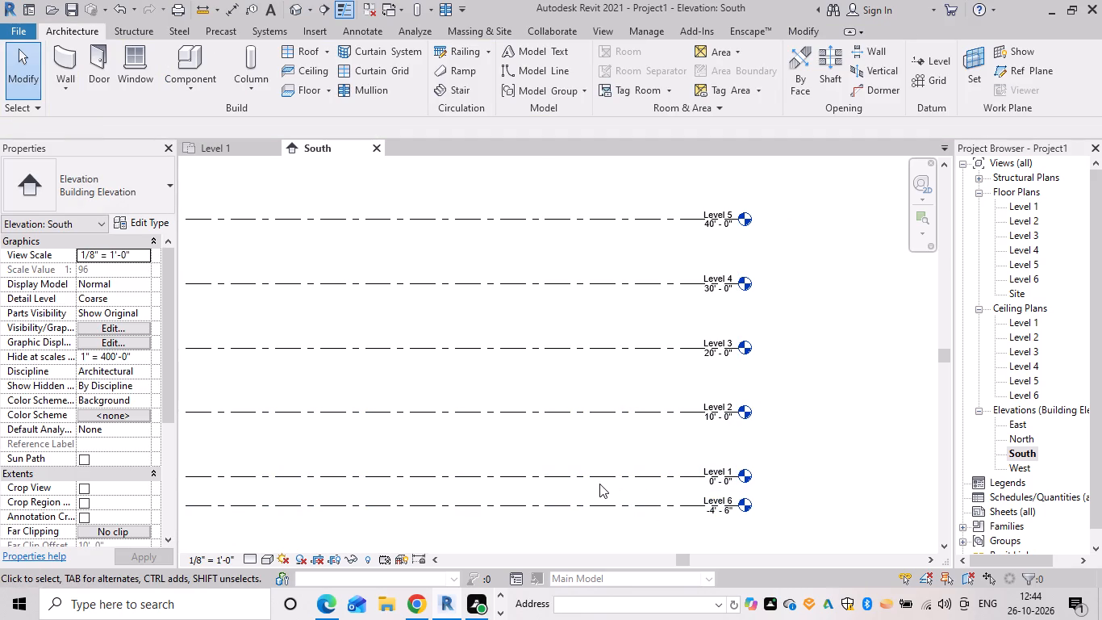
Rename the lowest level, at -4'6", as BASE MENT.
scroll(749, 553, "up", 3)
scroll(713, 475, "up", 7)
middle_click_drag(689, 476, 249, 366)
scroll(678, 474, "up", 2)
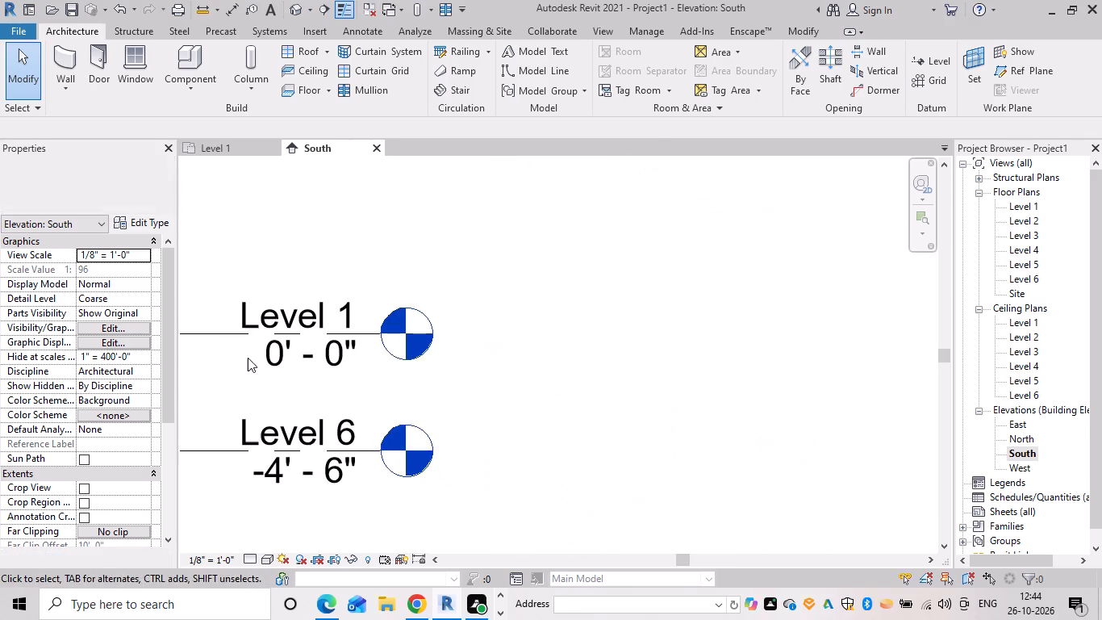
scroll(307, 434, "up", 2)
middle_click_drag(307, 395, 510, 375)
scroll(516, 429, "up", 4)
left_click(570, 386)
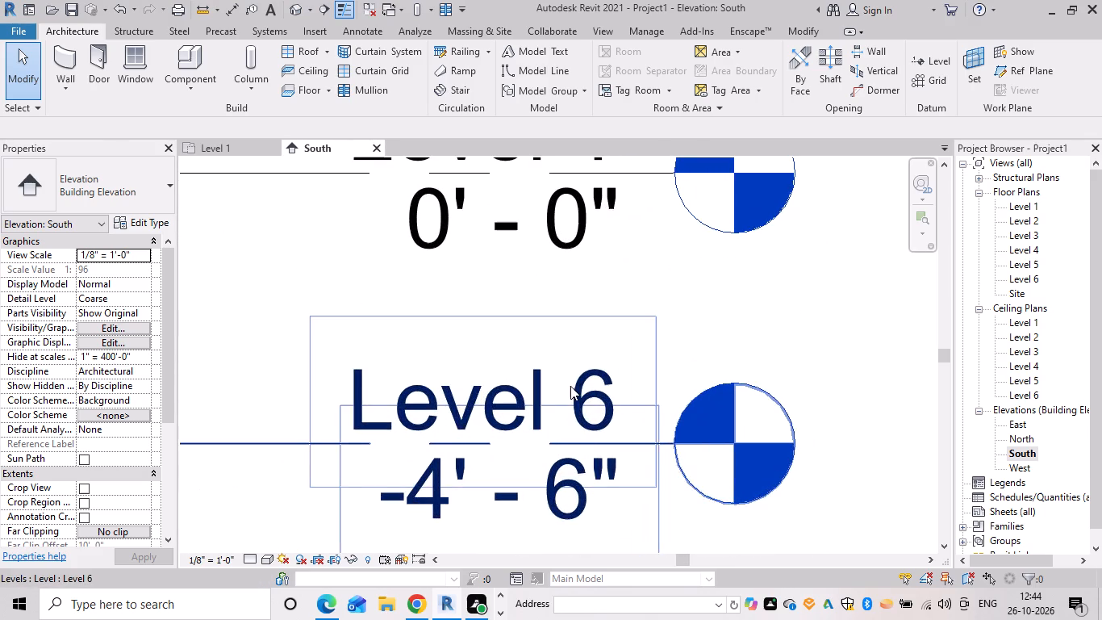
left_click(585, 403)
key("BackSpace")
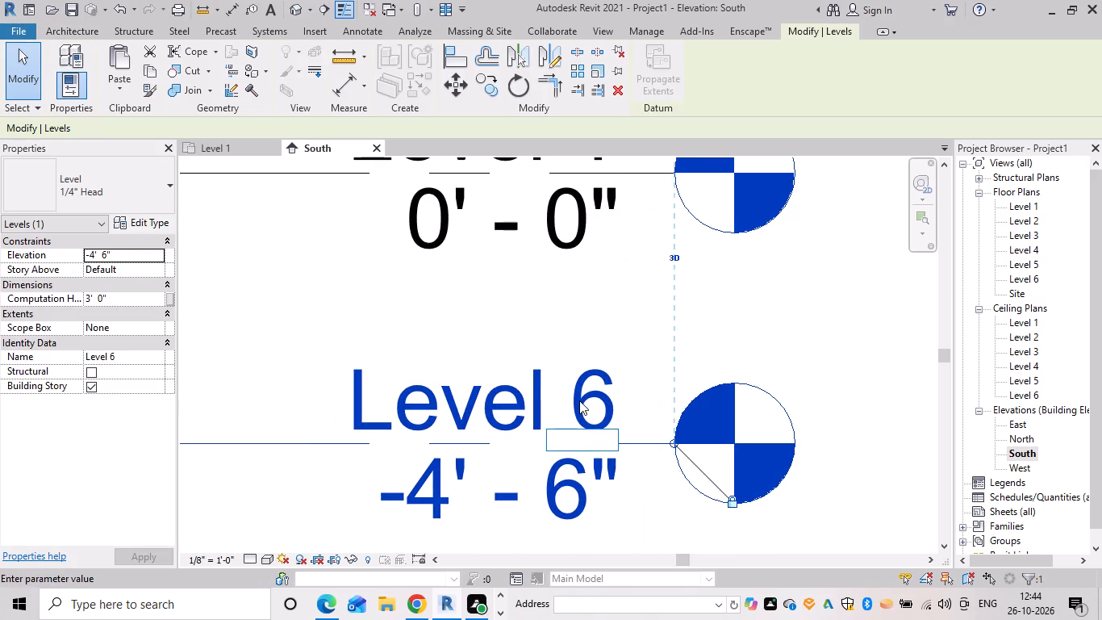
type("BASE")
key("space")
type("ME")
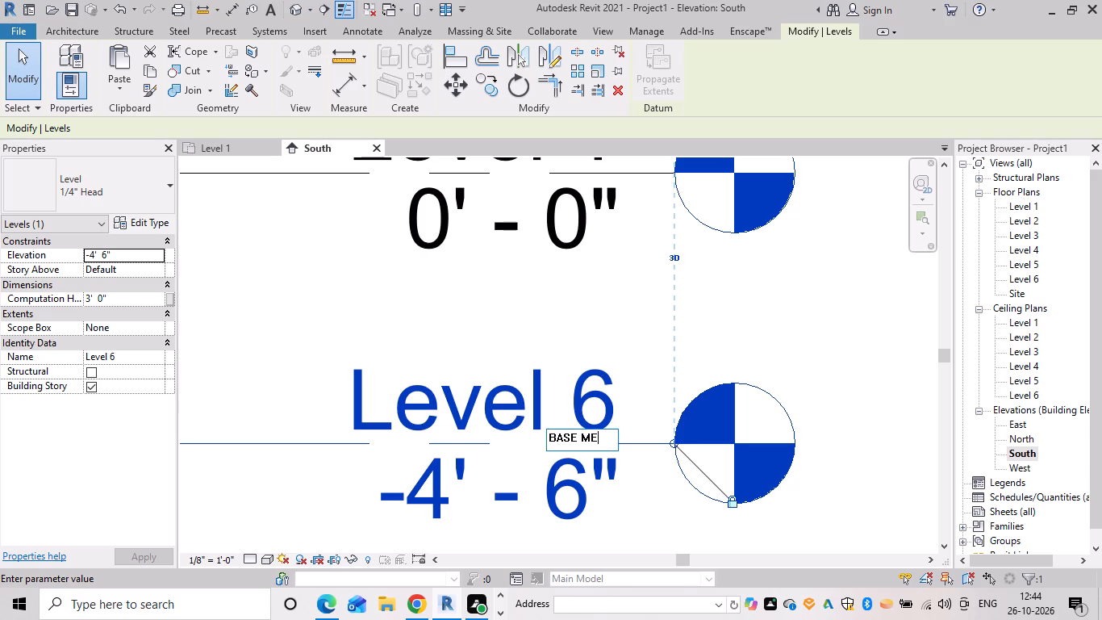
key("m")
key("BackSpace")
type("NT")
key("space")
key("Return")
Rename Level 1, at elevation 0', as GROUND FLOOR.
scroll(491, 275, "down", 5)
middle_click_drag(490, 279, 581, 354)
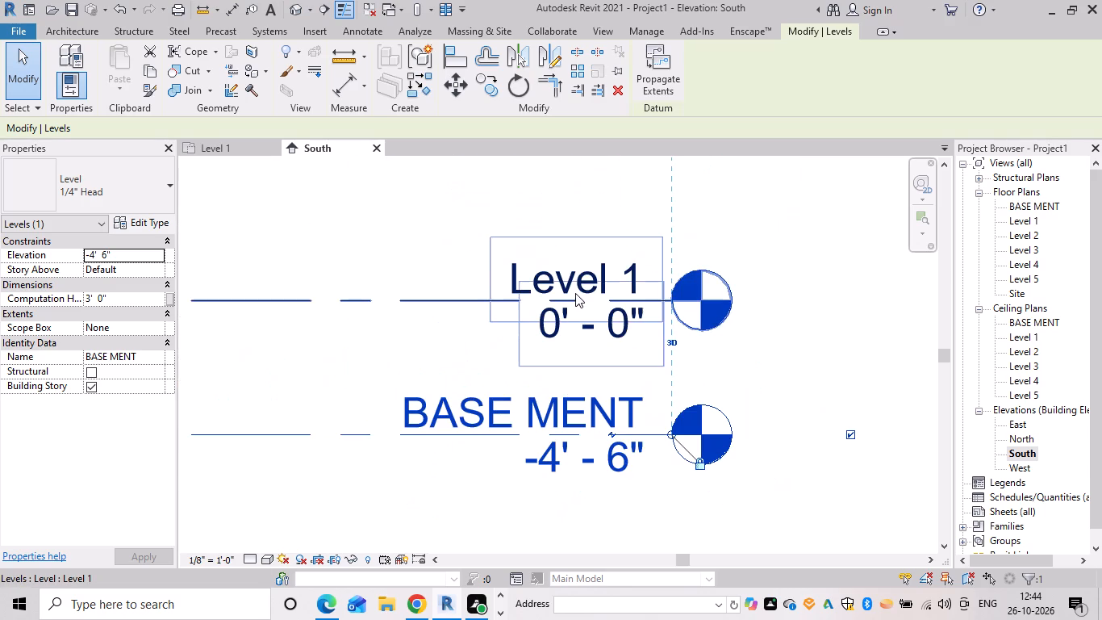
left_click(582, 286)
left_click(595, 283)
key("BackSpace")
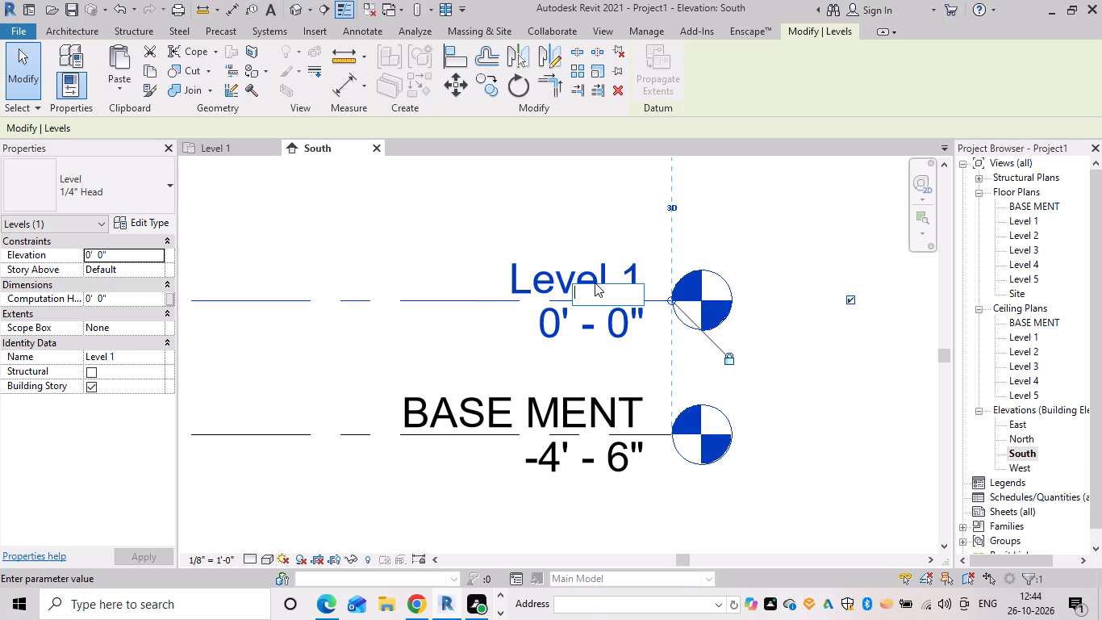
type("GROUND")
key("space")
type("FLOOR")
key("Return")
Rename Level 2, at elevation 10', as FIRST FLOOR.
scroll(626, 249, "down", 5)
middle_click_drag(614, 282, 622, 400)
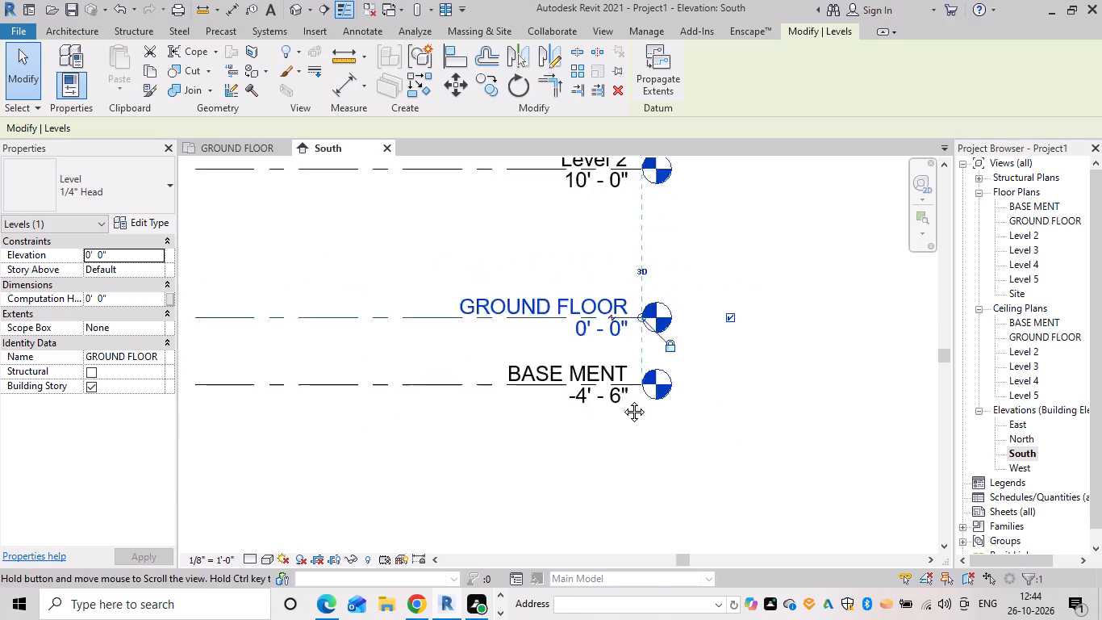
middle_click_drag(622, 400, 661, 494)
scroll(658, 325, "up", 7)
double_click(660, 334)
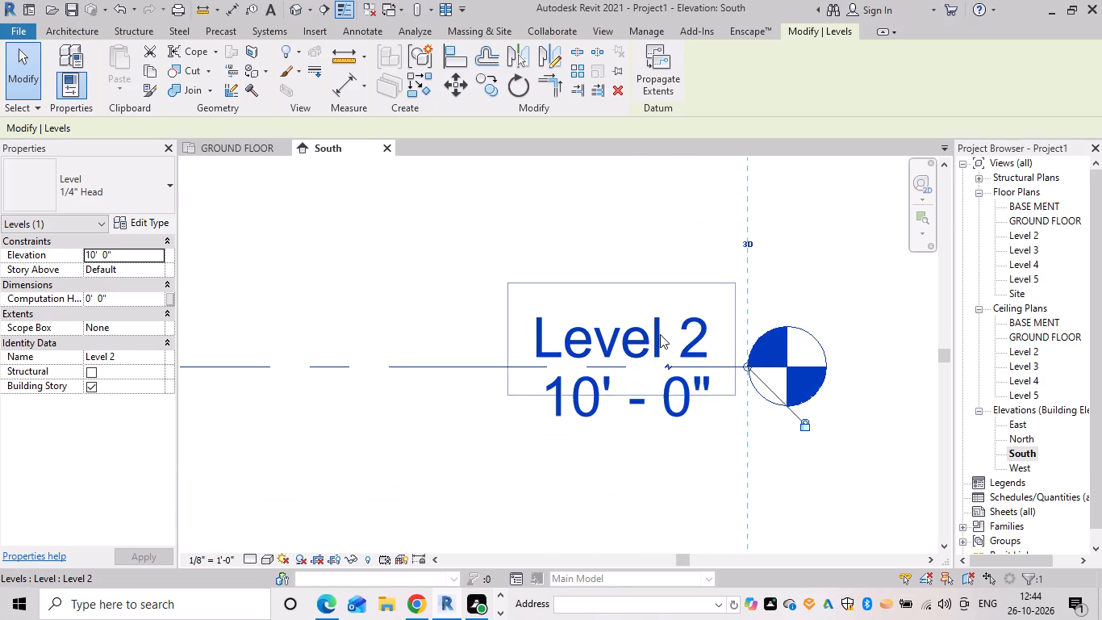
key("BackSpace")
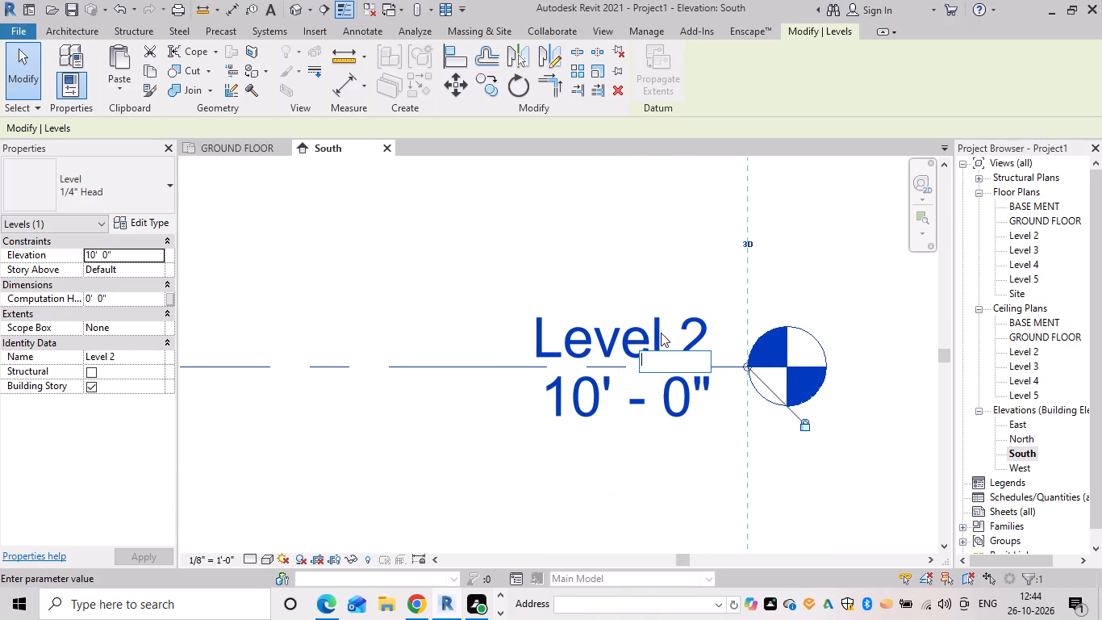
type("FIRST")
key("space")
type("FLOOR")
key("space")
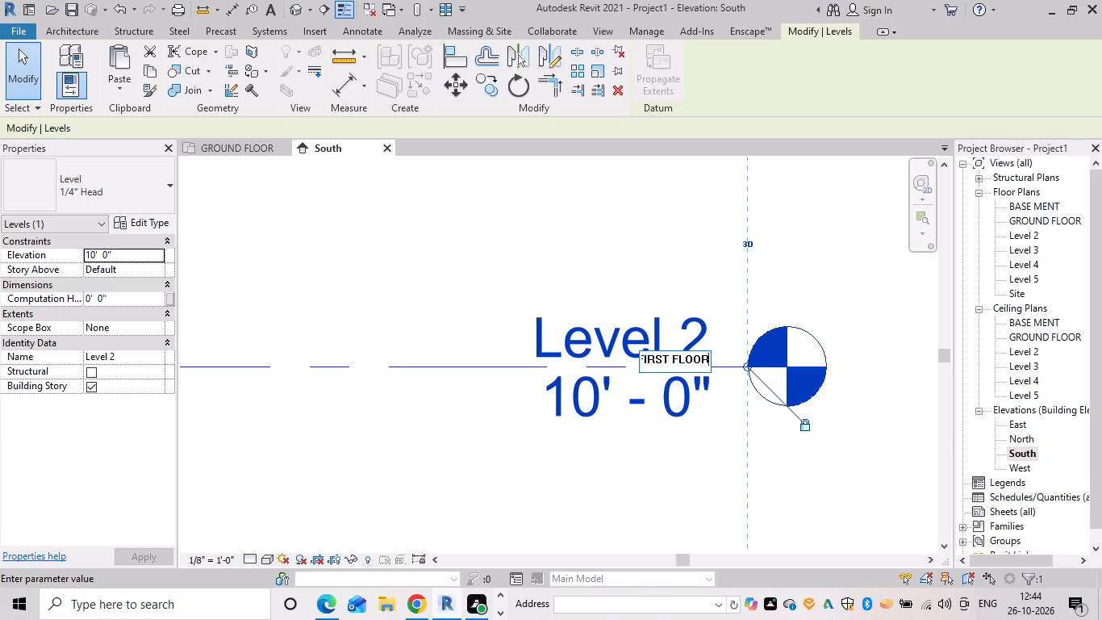
key("Return")
Rename Level 3, at elevation 20', as SECOND FLOOR.
scroll(489, 224, "down", 3)
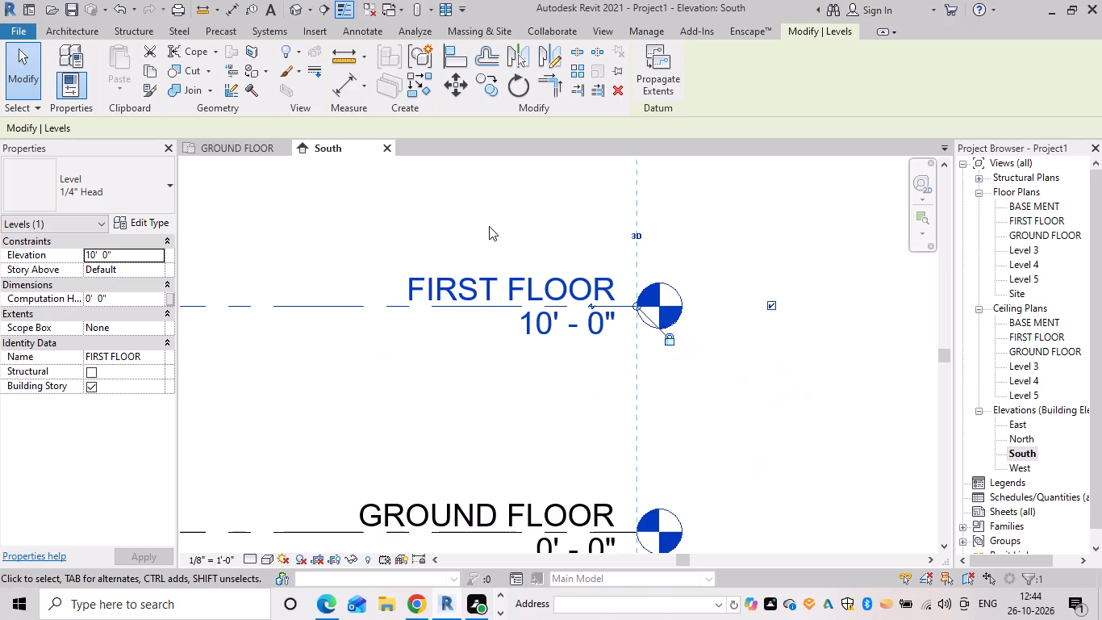
scroll(489, 226, "down", 2)
middle_click_drag(489, 229, 489, 253)
scroll(503, 203, "down", 3)
middle_click_drag(511, 232, 530, 441)
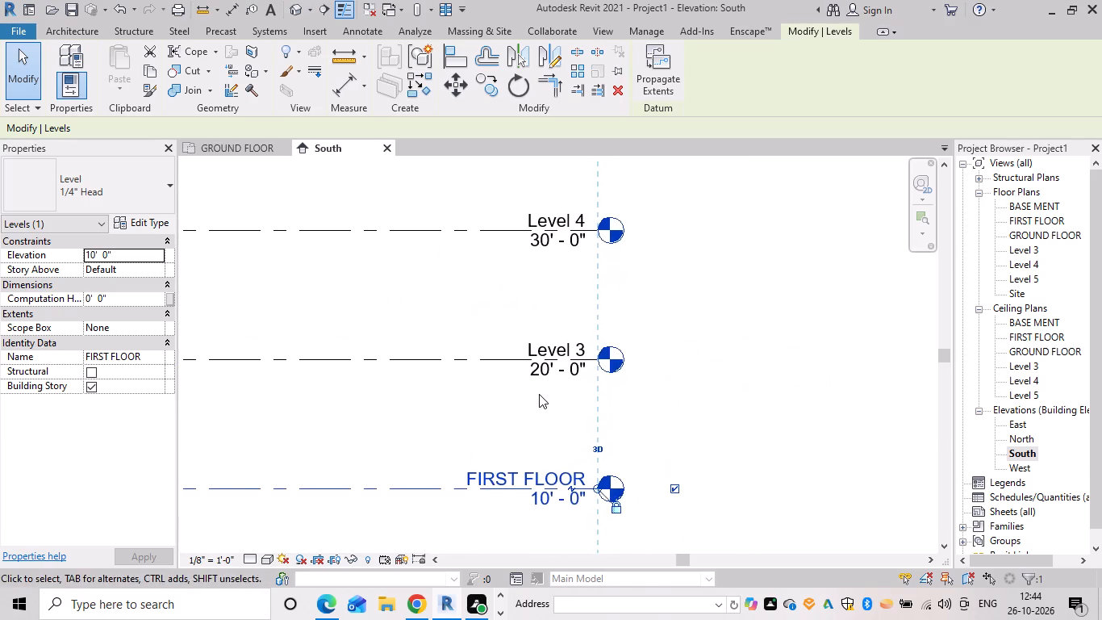
scroll(537, 343, "up", 6)
left_click(566, 372)
left_click(577, 362)
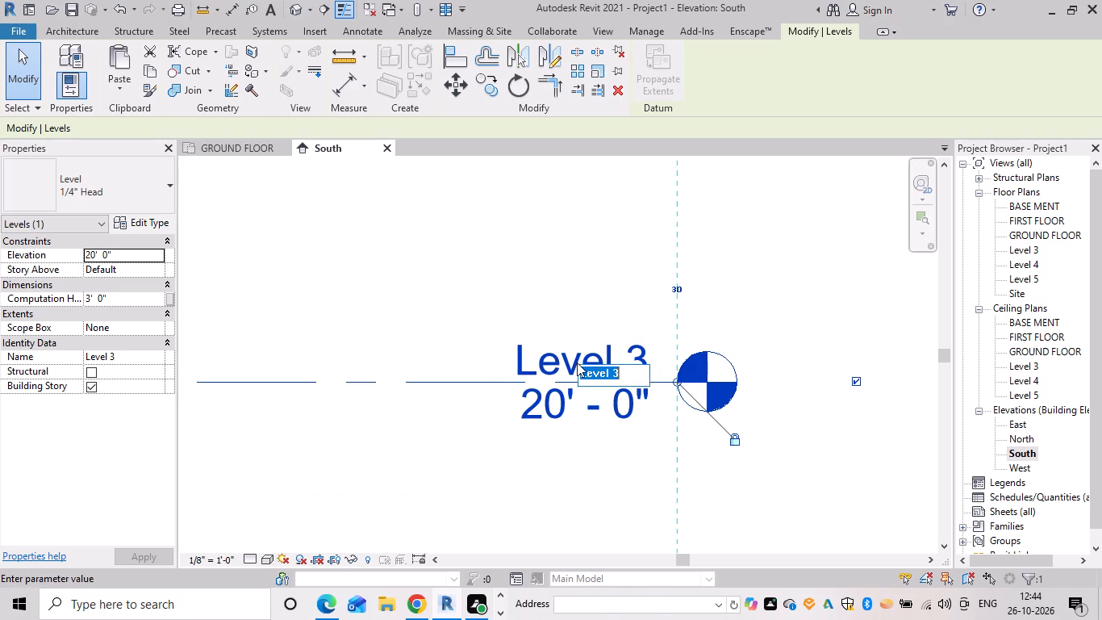
key("BackSpace")
type("SE")
type("COND FLOOR")
key("Return")
Rename Level 4, at elevation 30', as THIRD FLOOR and dismiss the Autodesk notification.
scroll(570, 232, "down", 6)
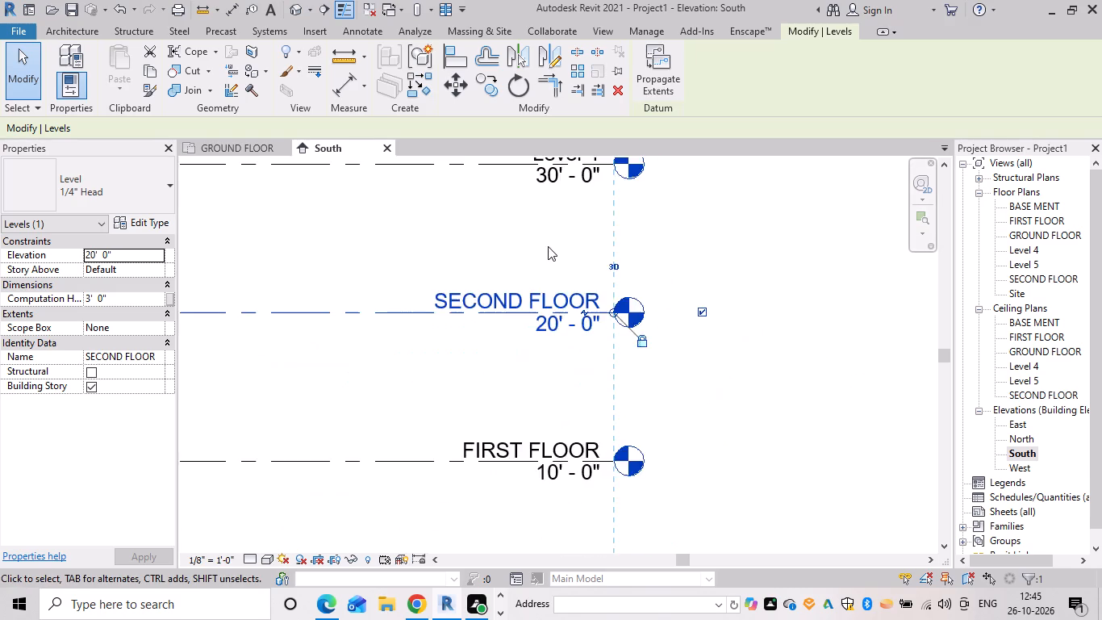
middle_click_drag(545, 249, 521, 356)
scroll(538, 287, "up", 5)
left_click(564, 245)
left_click(576, 261)
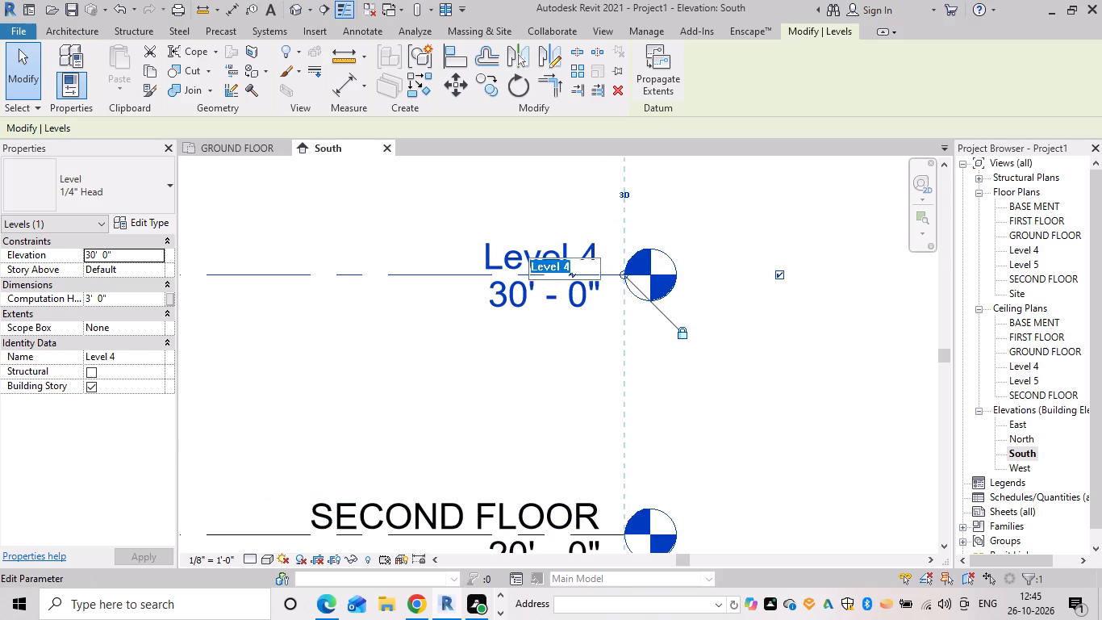
key("BackSpace")
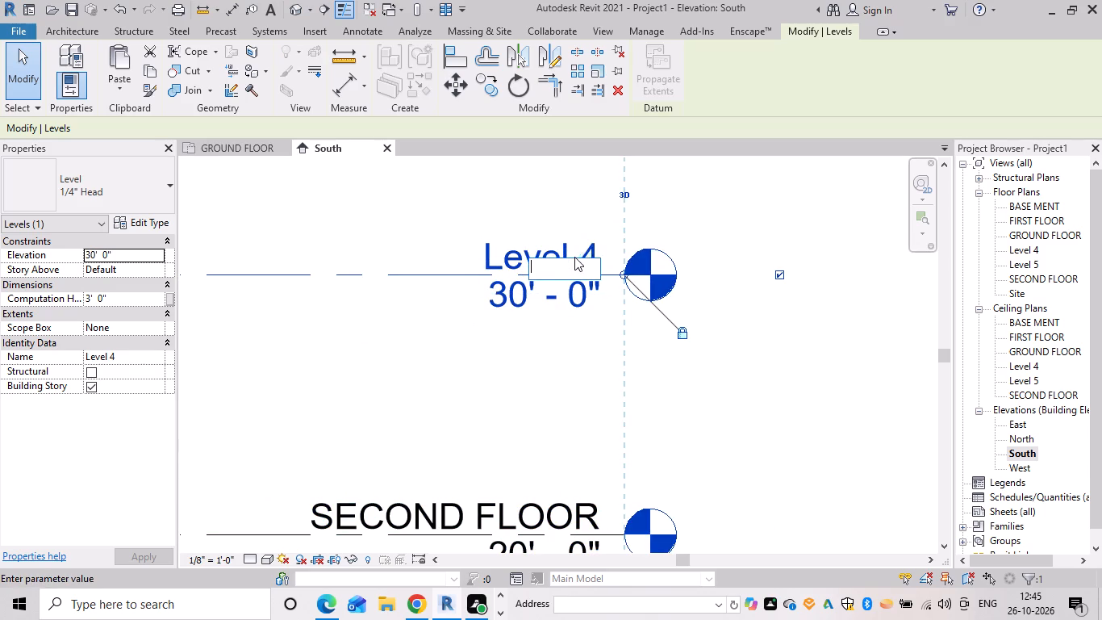
type("THIRD")
key("space")
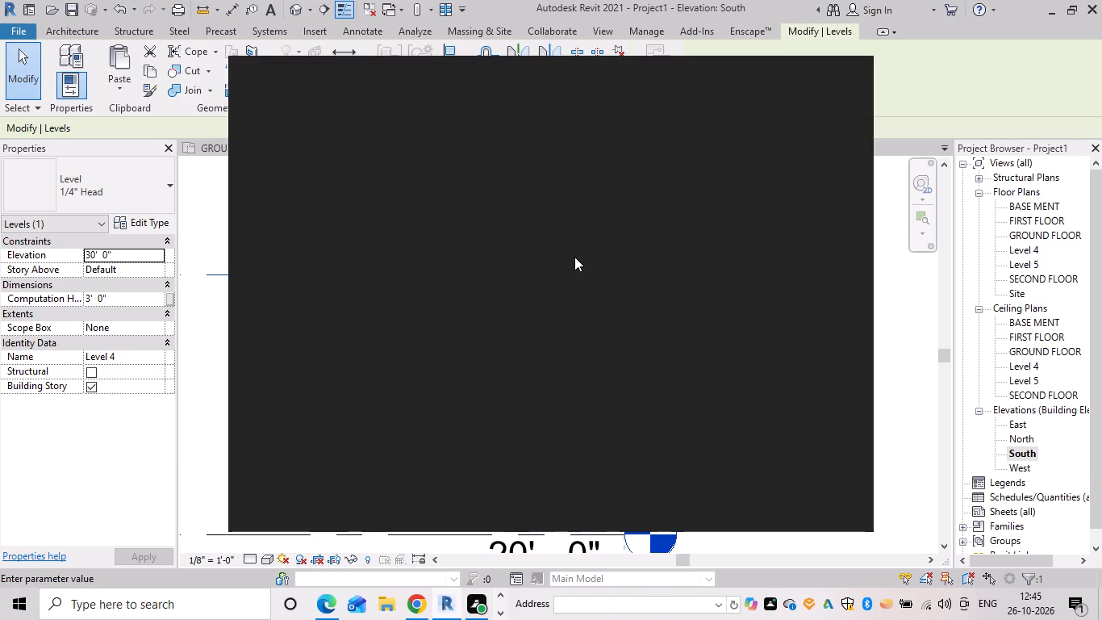
type("FLOOR")
key("Return")
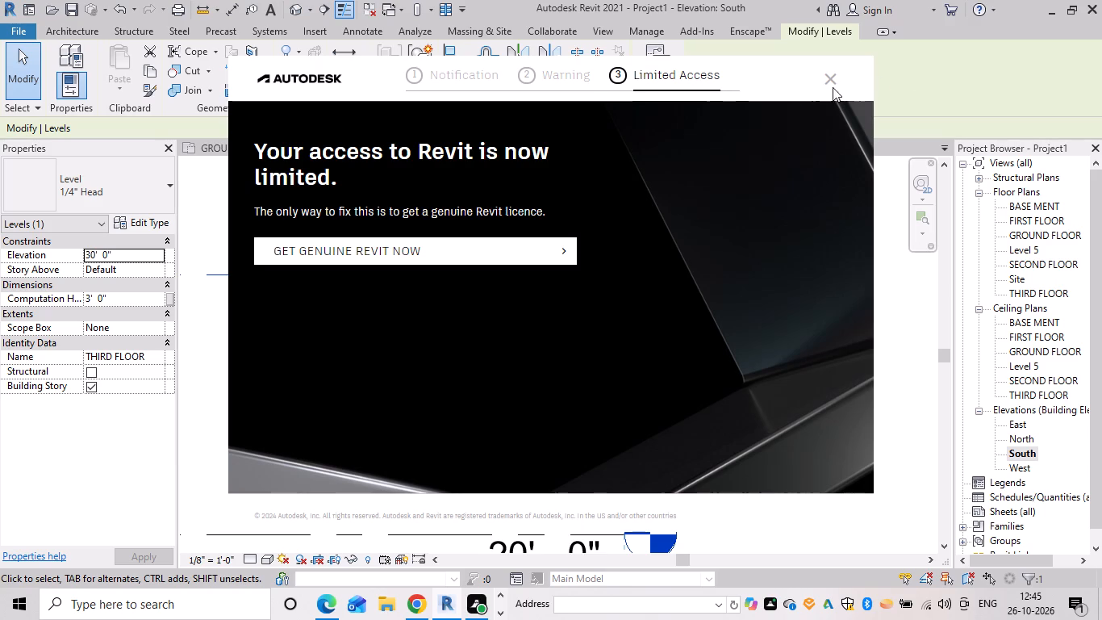
left_click(827, 82)
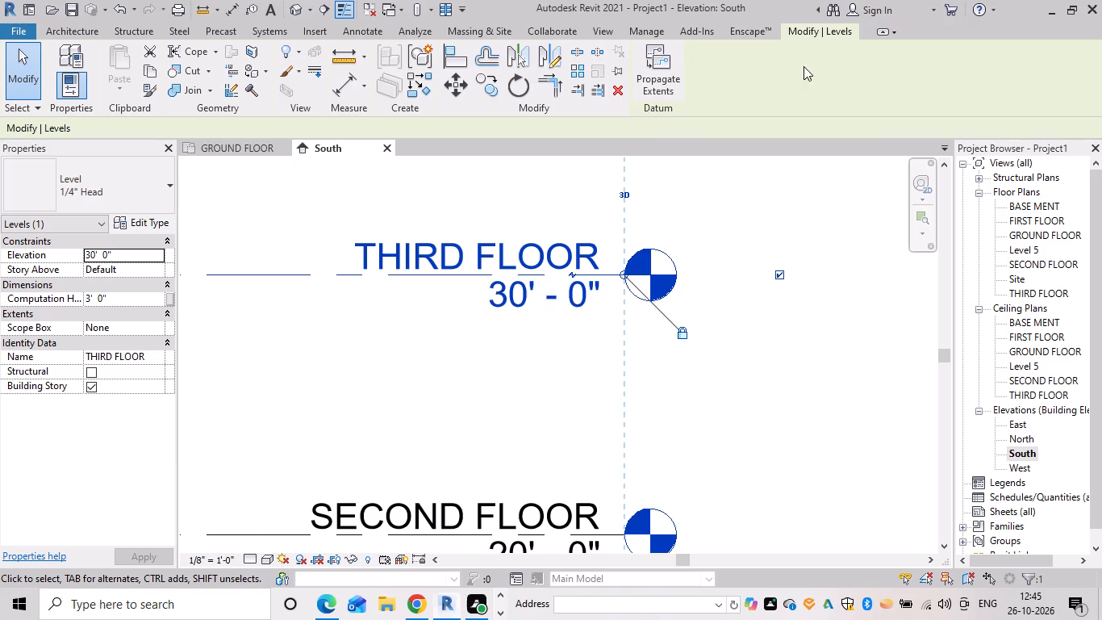
Rename Level 5, at elevation 40', as FOURTH FLOOR.
scroll(524, 365, "down", 5)
middle_click_drag(520, 387, 554, 317)
scroll(570, 153, "down", 1)
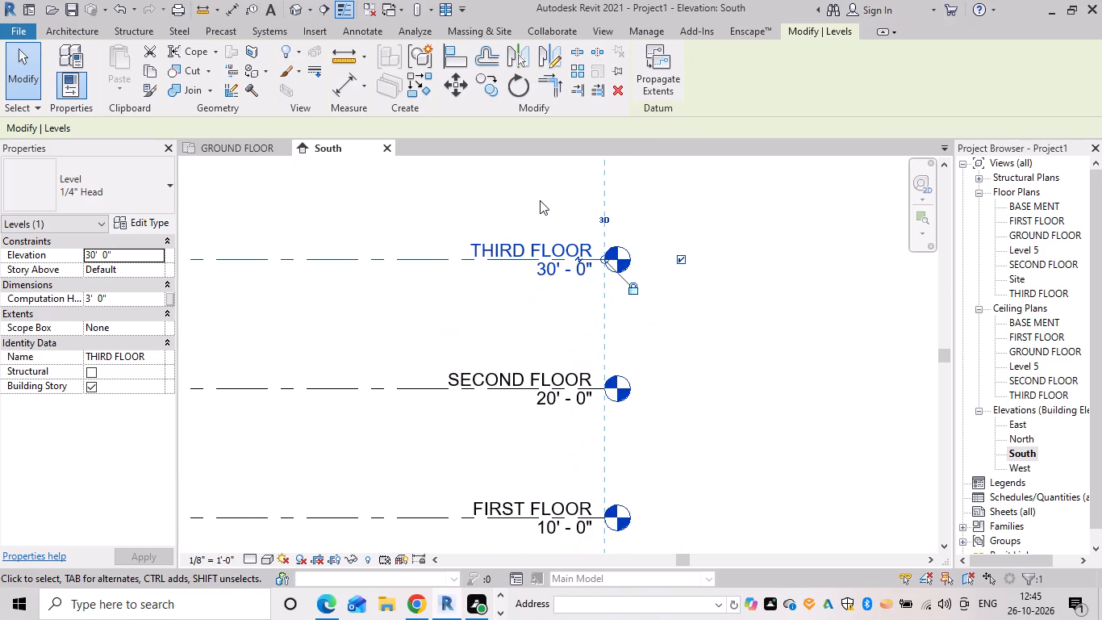
scroll(538, 201, "down", 2)
middle_click_drag(535, 229, 483, 380)
scroll(516, 258, "up", 5)
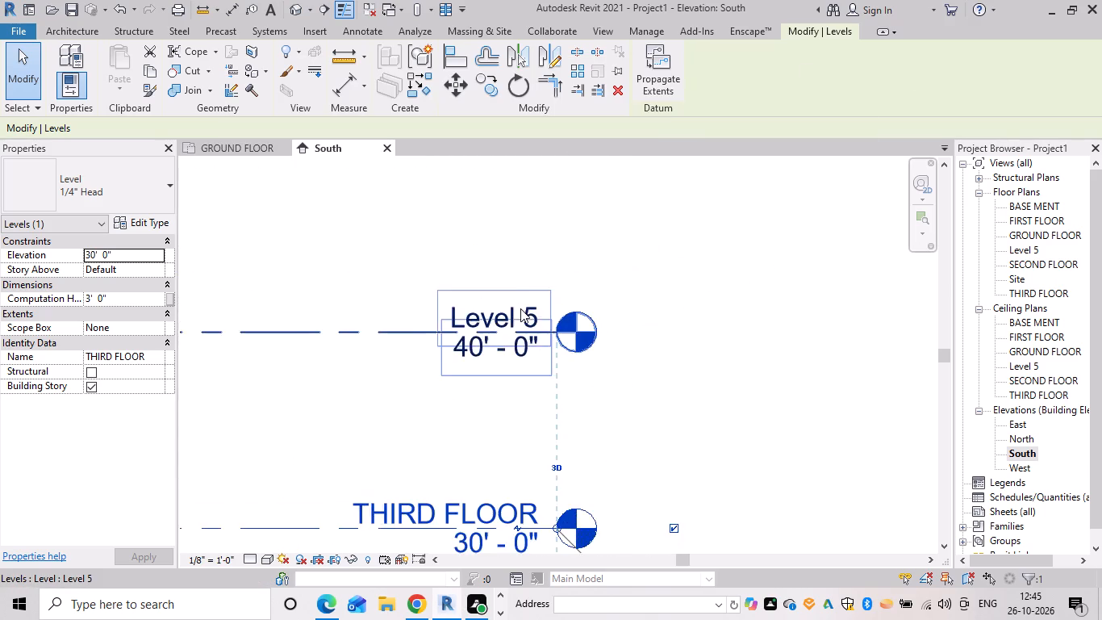
scroll(520, 308, "up", 5)
left_click(520, 308)
left_click(541, 319)
key("BackSpace")
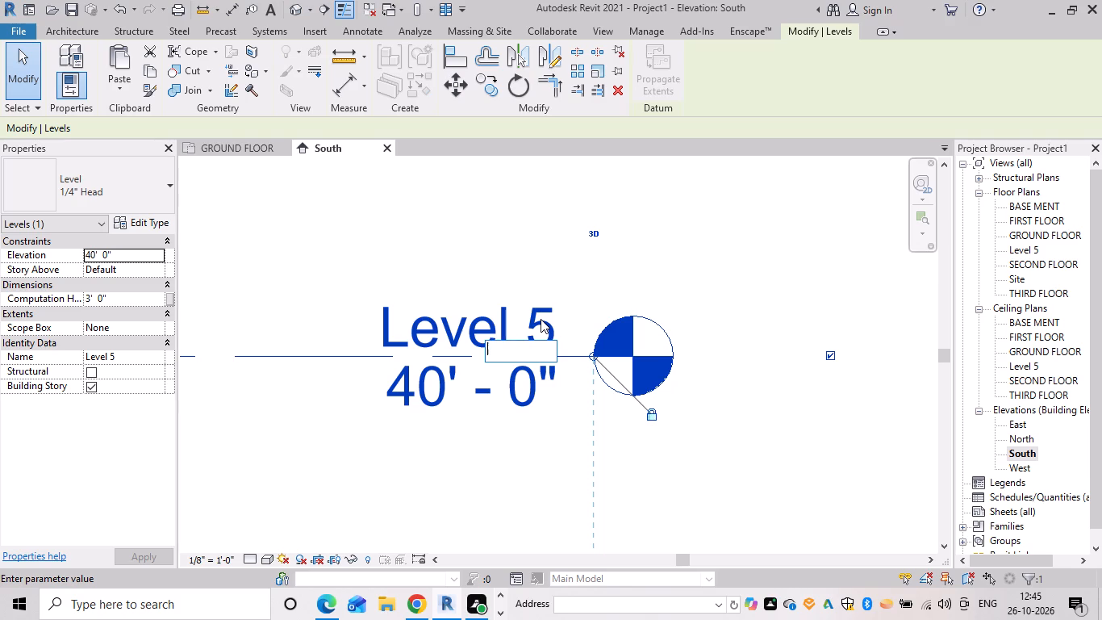
type("FOURTH D")
key("BackSpace")
key("f")
type("LOOT")
key("BackSpace")
type("R'")
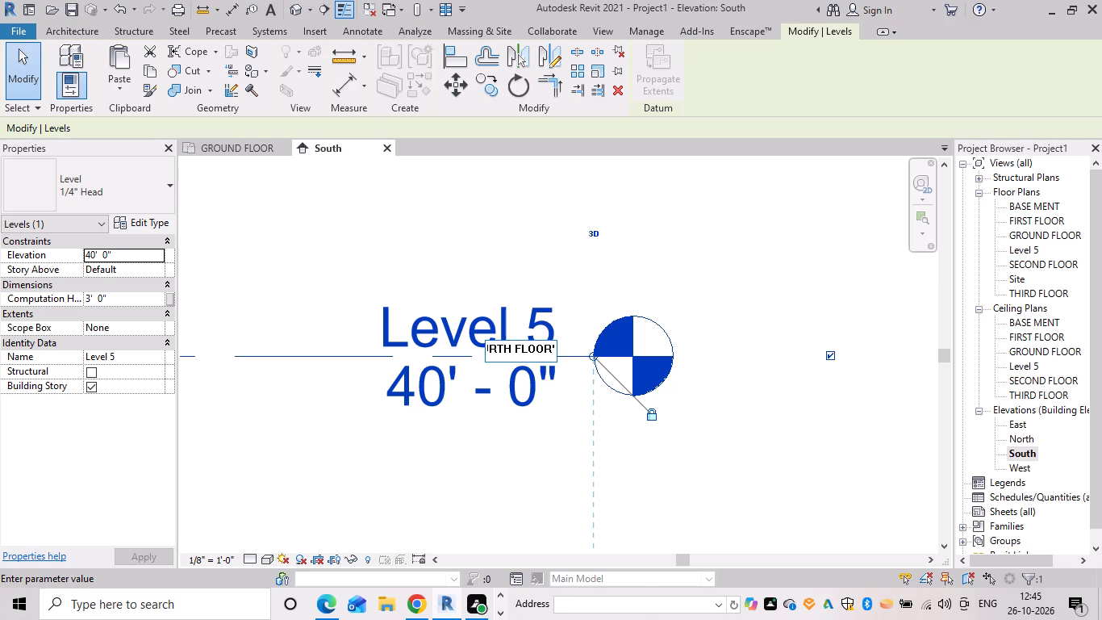
key("BackSpace")
key("Return")
Examine the names and elevations of all the levels in the South elevation.
scroll(495, 310, "down", 11)
middle_click_drag(502, 389, 516, 303)
scroll(519, 293, "up", 1)
middle_click_drag(516, 303, 522, 261)
scroll(495, 522, "down", 3)
middle_click_drag(488, 485, 514, 309)
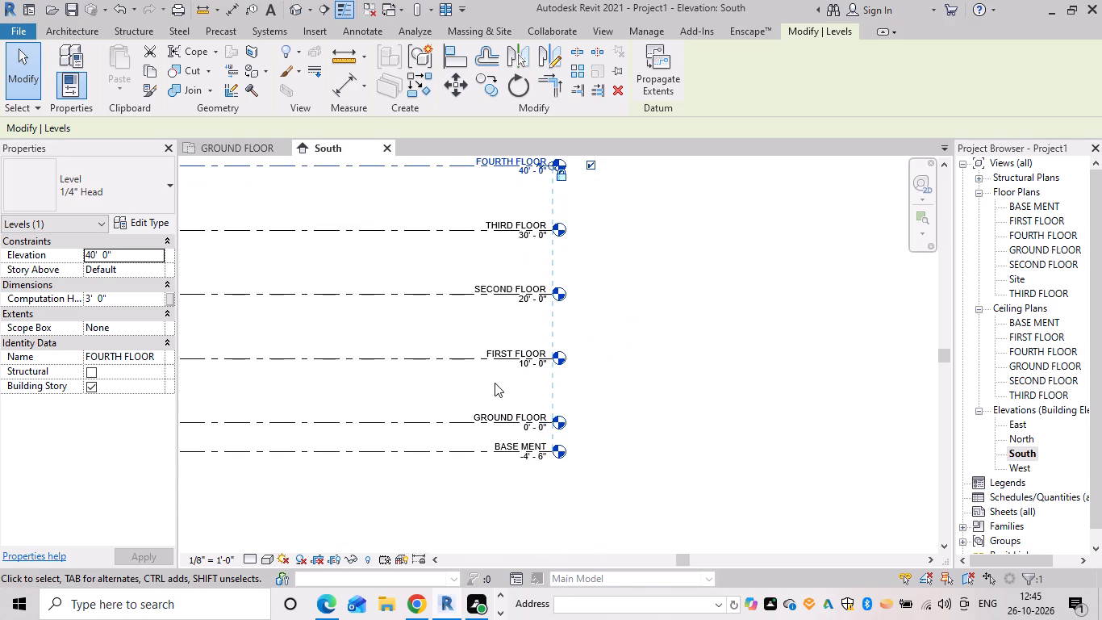
middle_click_drag(496, 243, 545, 271)
scroll(492, 262, "down", 1)
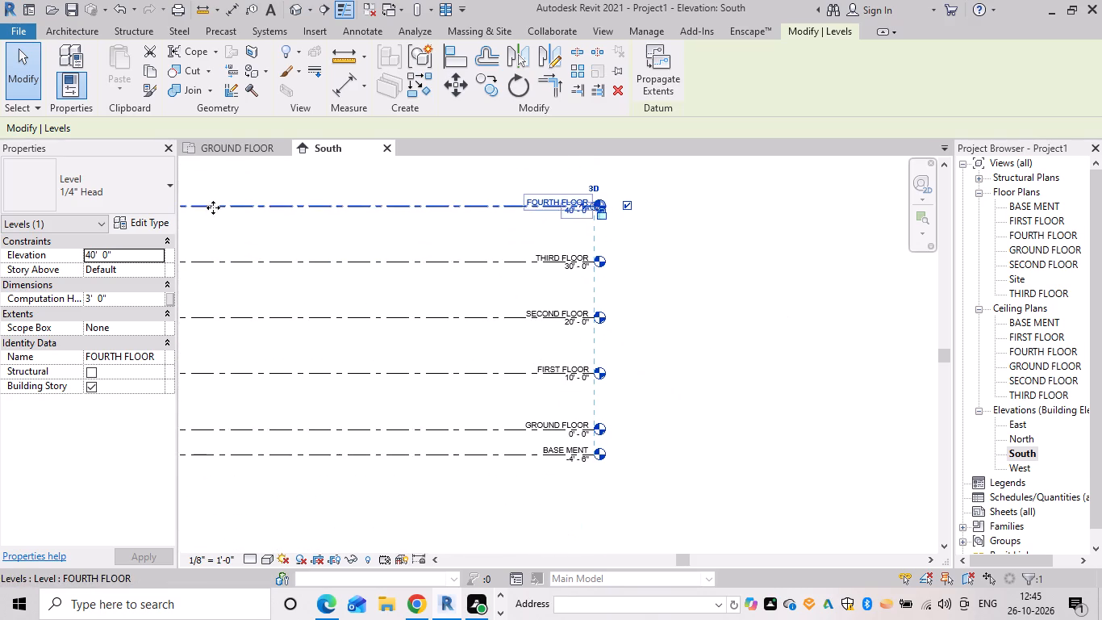
In the BASE MENT floor plan, create a Generic - 12" floor with a rectangular boundary about 32' wide by 36' deep between the elevation markers.
triple_click(1033, 206)
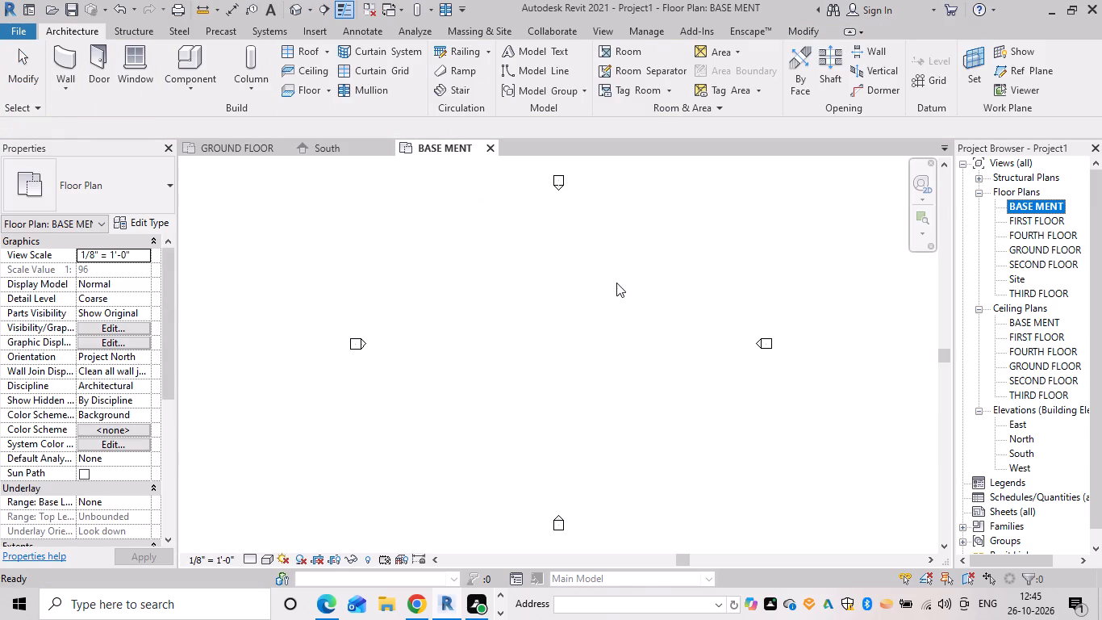
left_click(298, 91)
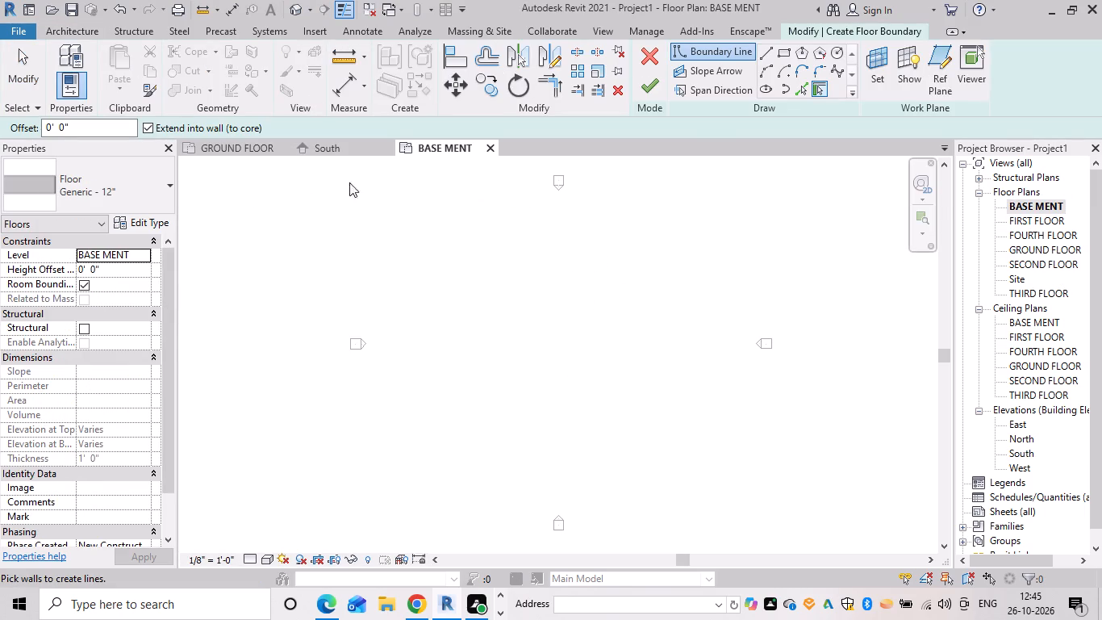
left_click(776, 49)
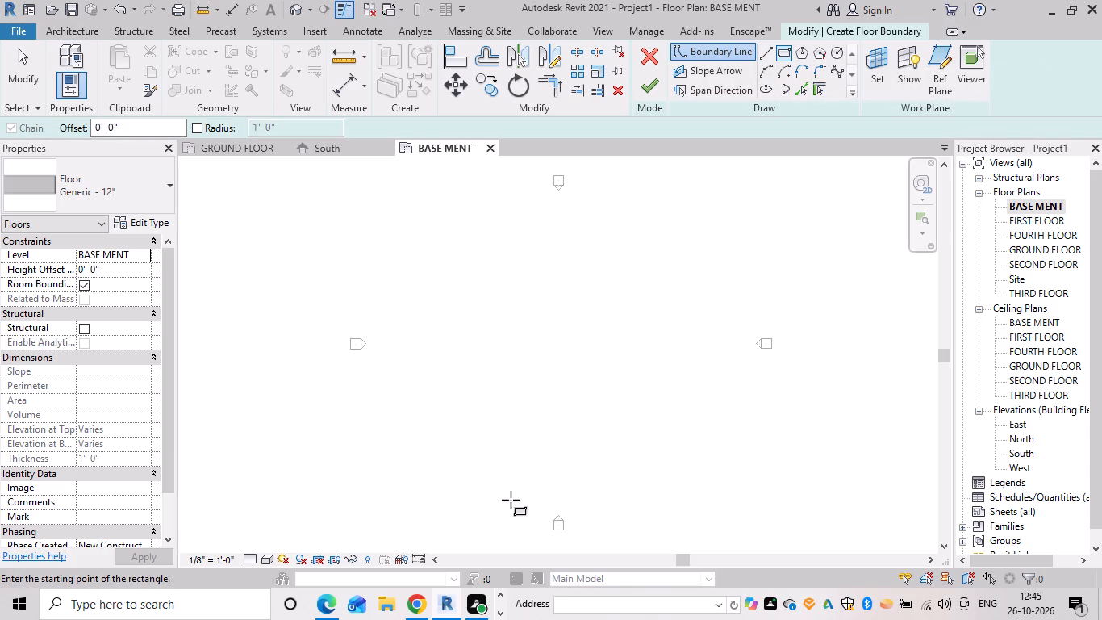
left_click_drag(518, 376, 543, 355)
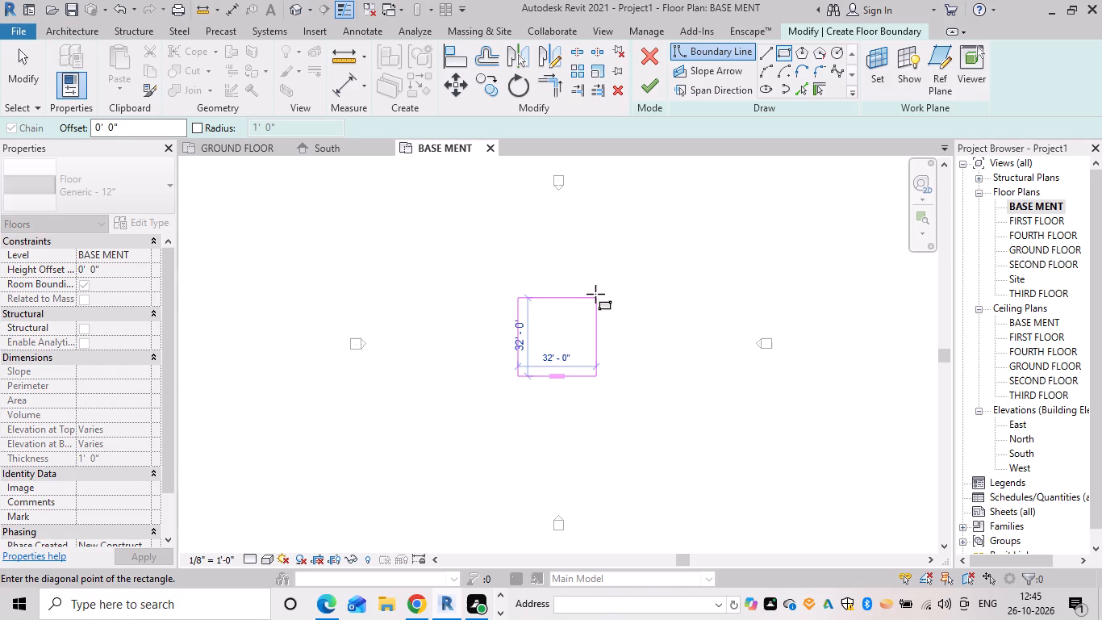
left_click(594, 284)
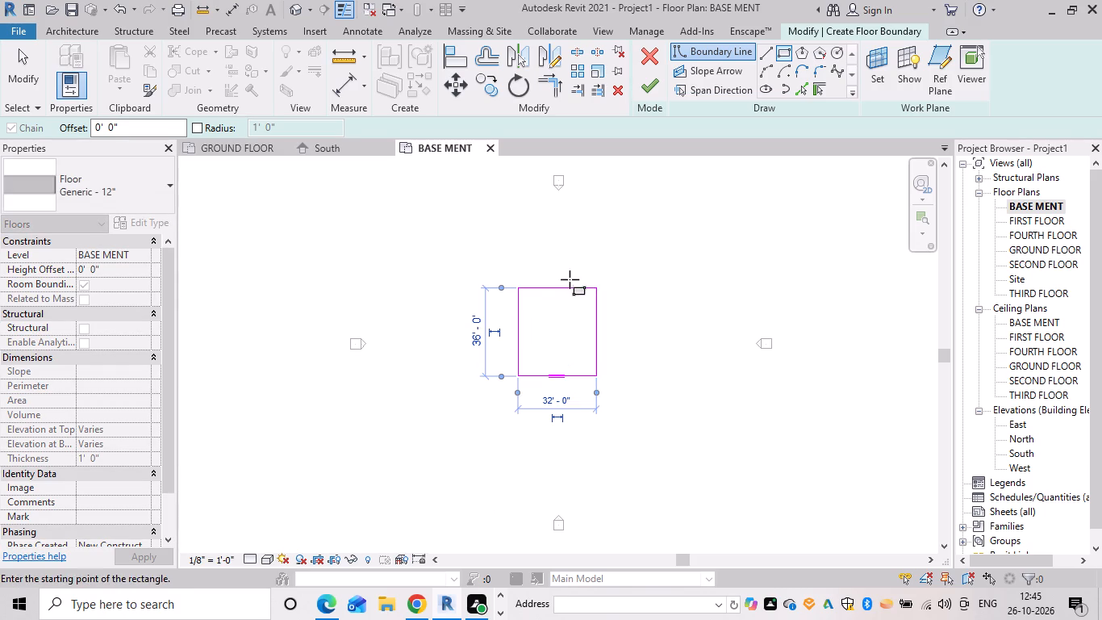
left_click(641, 77)
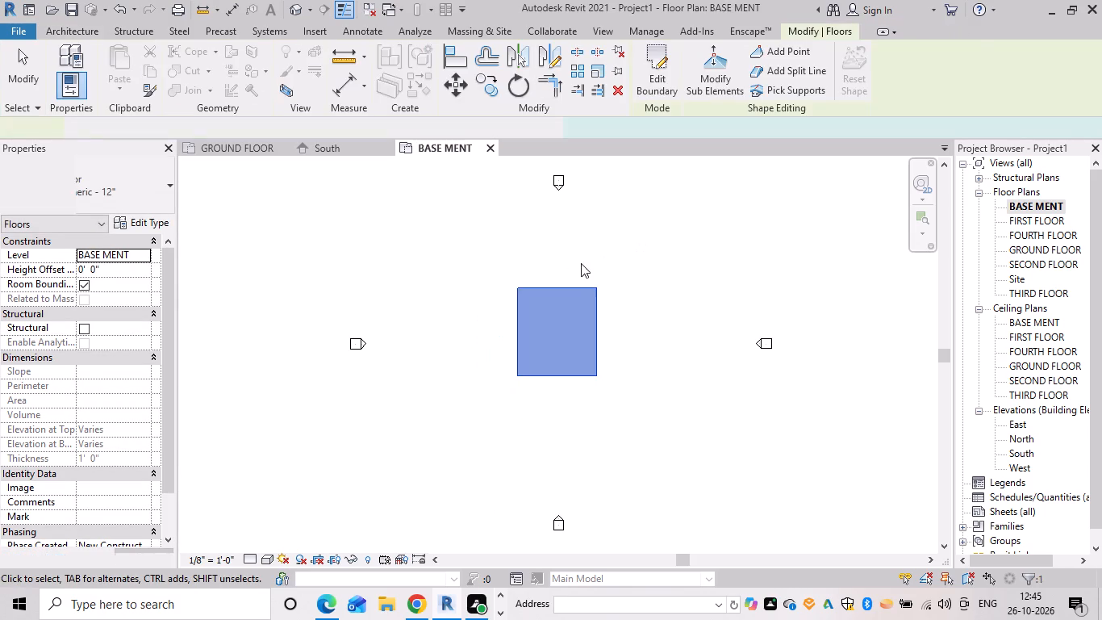
left_click_drag(769, 218, 733, 218)
In the South elevation, copy the basement floor slab and paste it aligned to the GROUND, FIRST, SECOND, THIRD and FOURTH FLOOR levels.
left_click(349, 145)
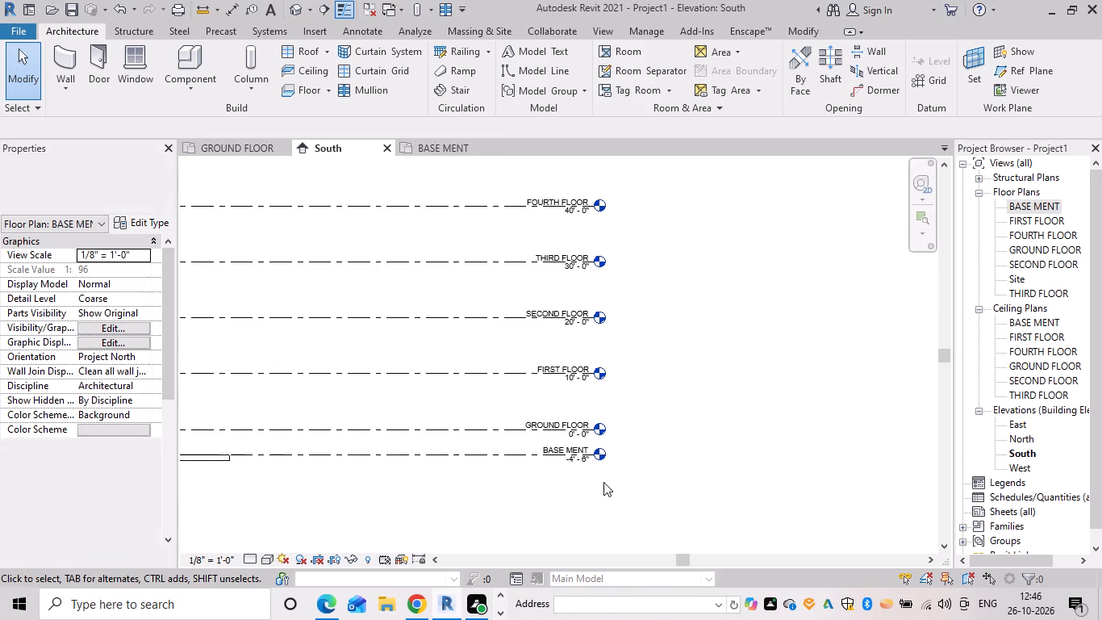
left_click(212, 459)
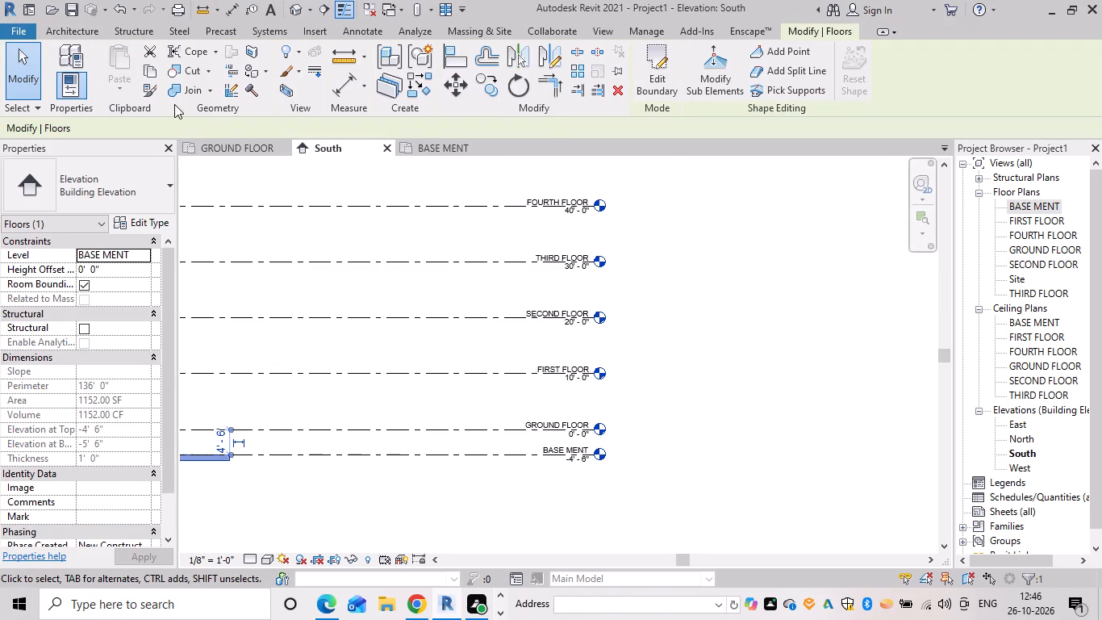
left_click(146, 74)
left_click(123, 90)
left_click(162, 148)
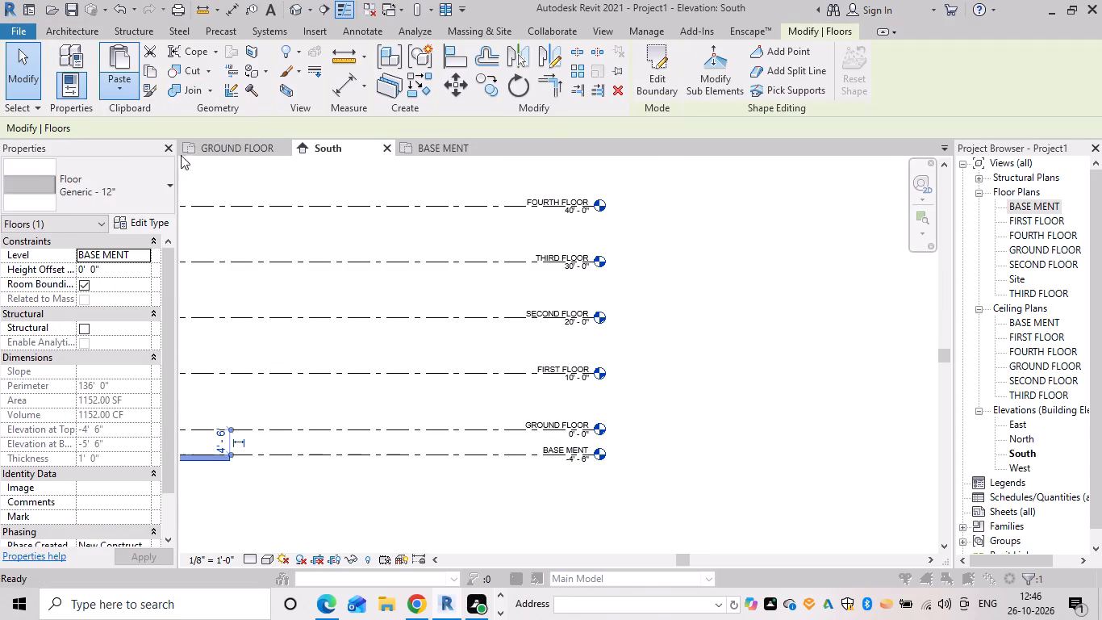
left_click_drag(530, 200, 562, 307)
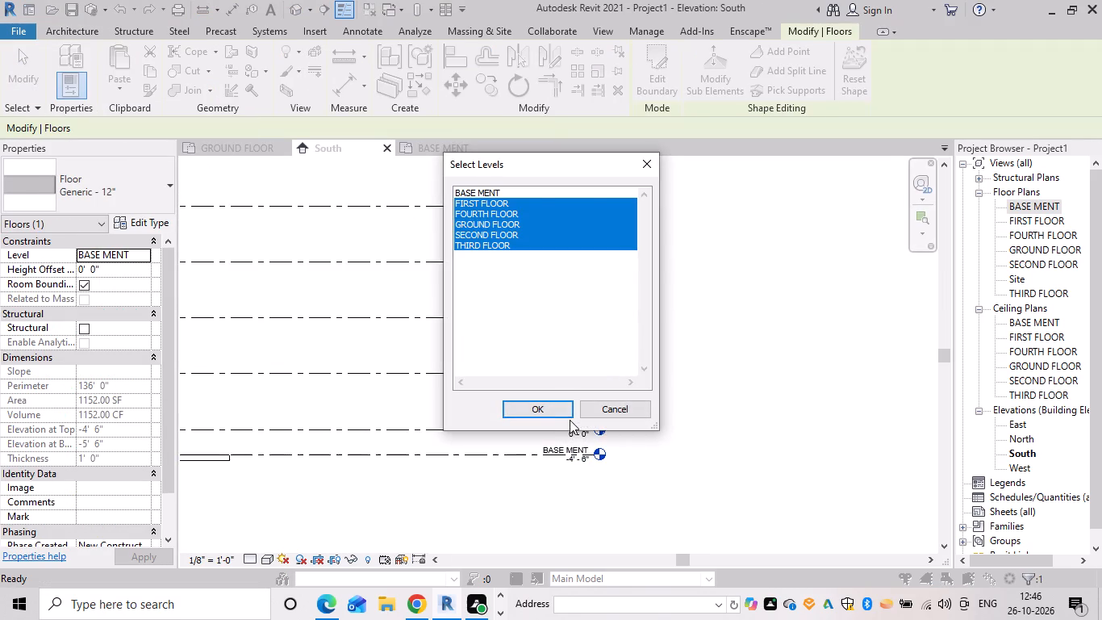
left_click(549, 416)
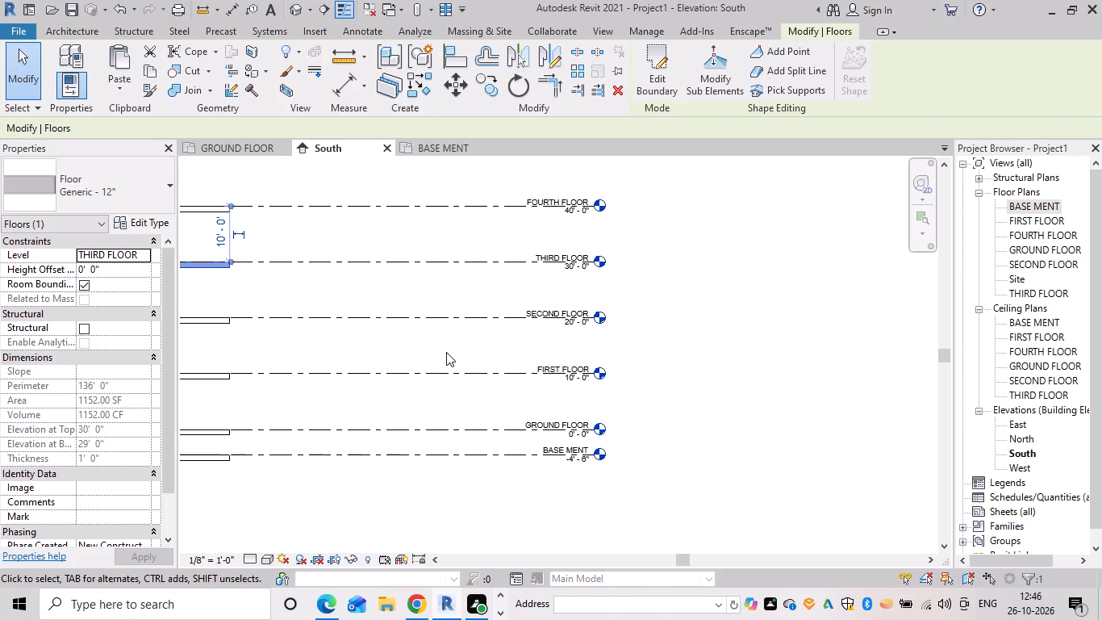
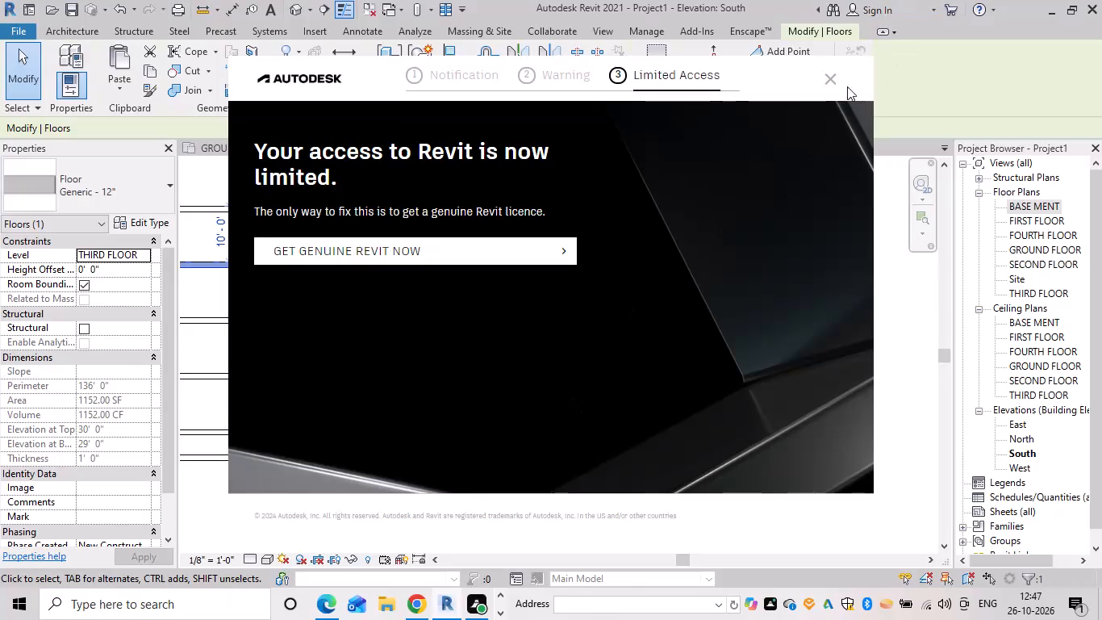
Check the stacked floor slabs against their levels in the South elevation and in the 3D view.
left_click(833, 75)
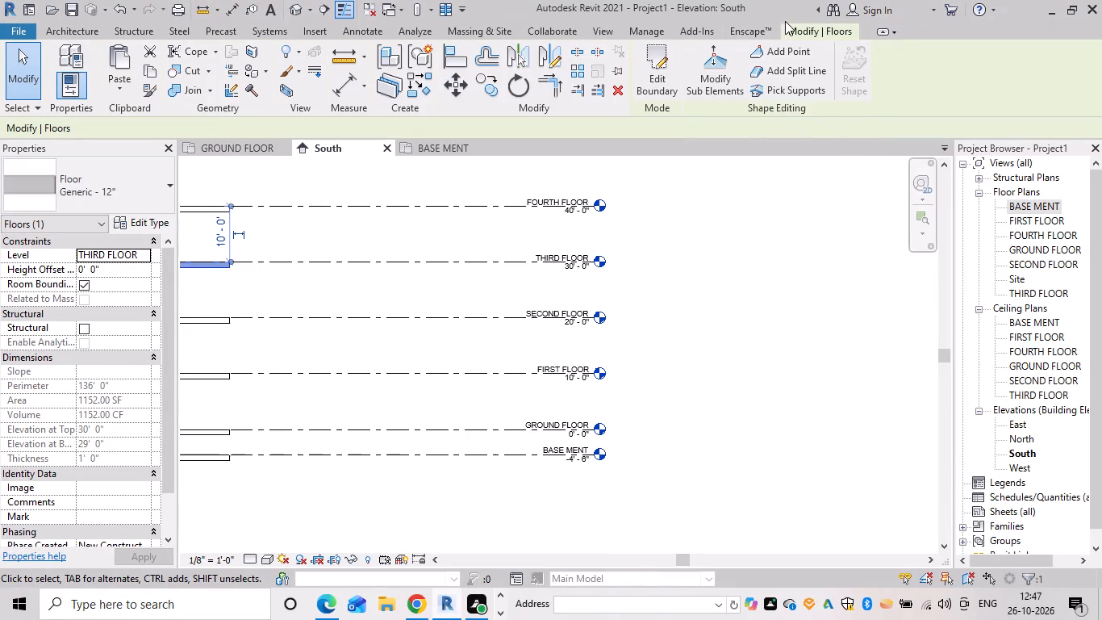
scroll(156, 562, "down", 1)
scroll(407, 386, "down", 3)
middle_click_drag(411, 379, 625, 442)
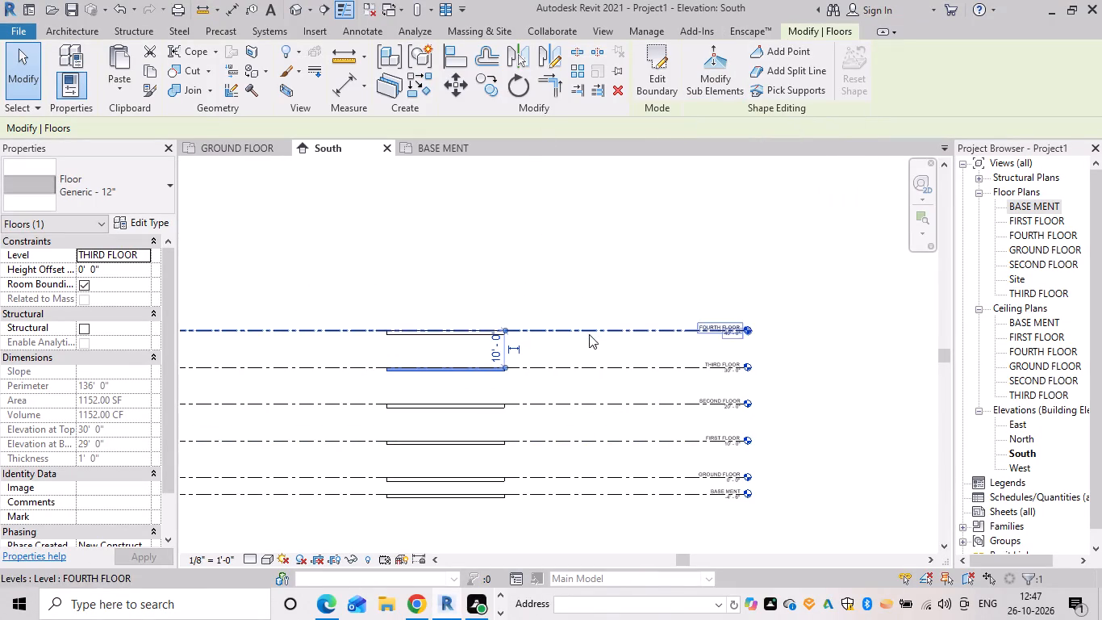
key("Escape")
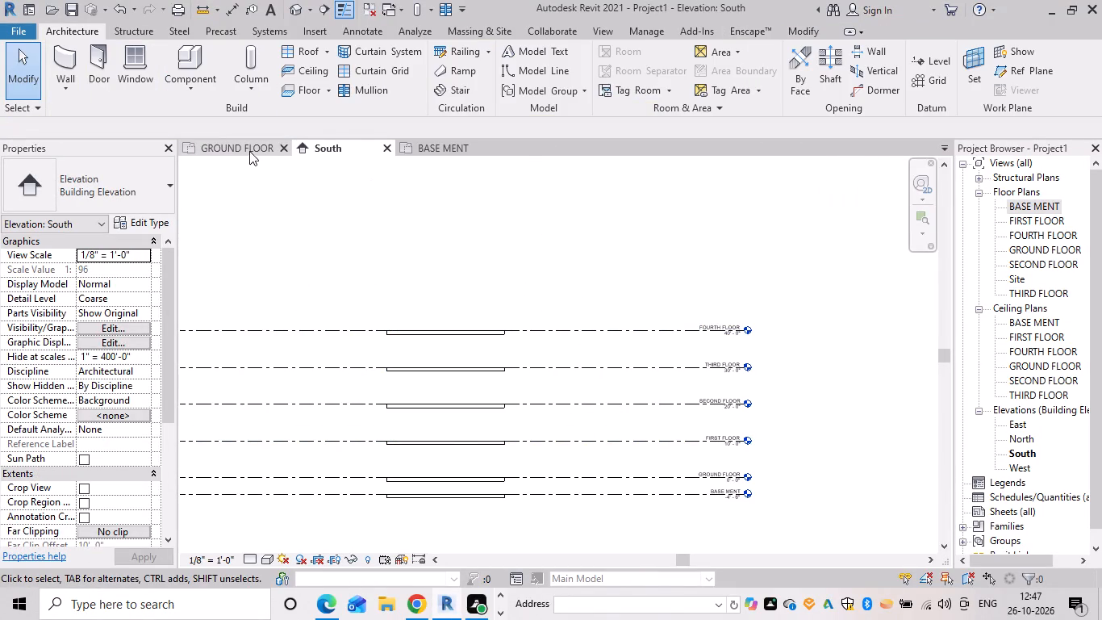
left_click_drag(465, 144, 469, 136)
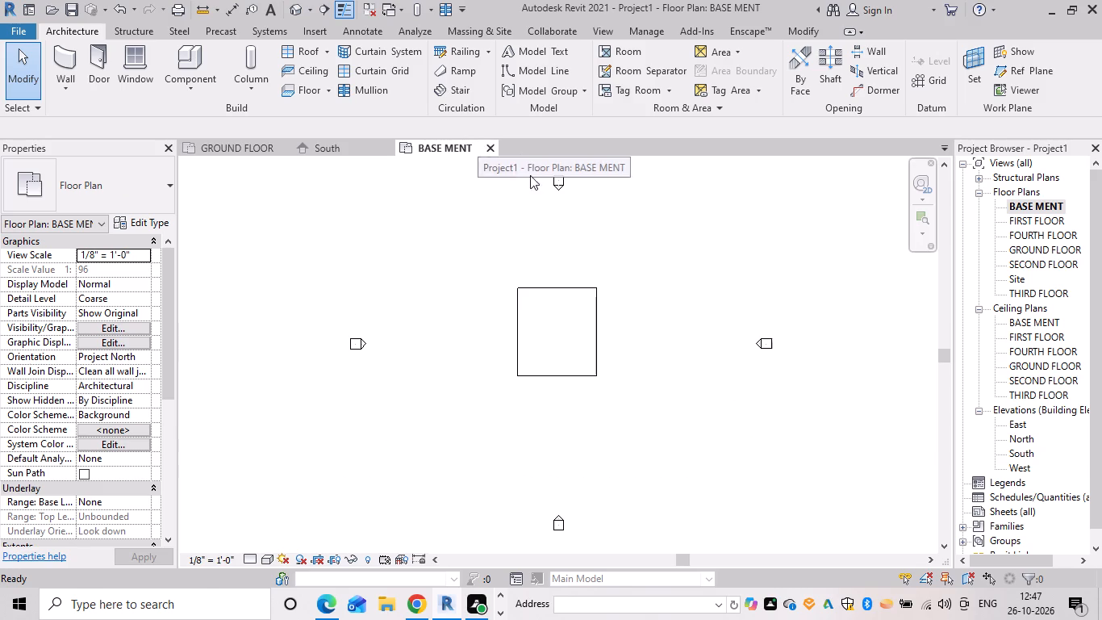
scroll(580, 269, "up", 2)
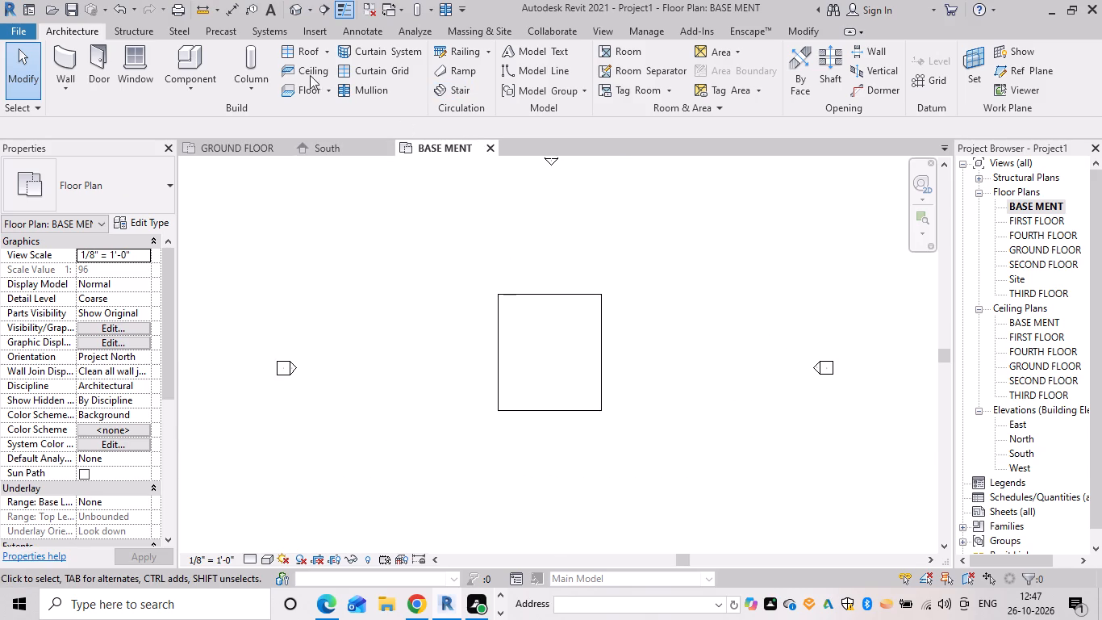
left_click(293, 10)
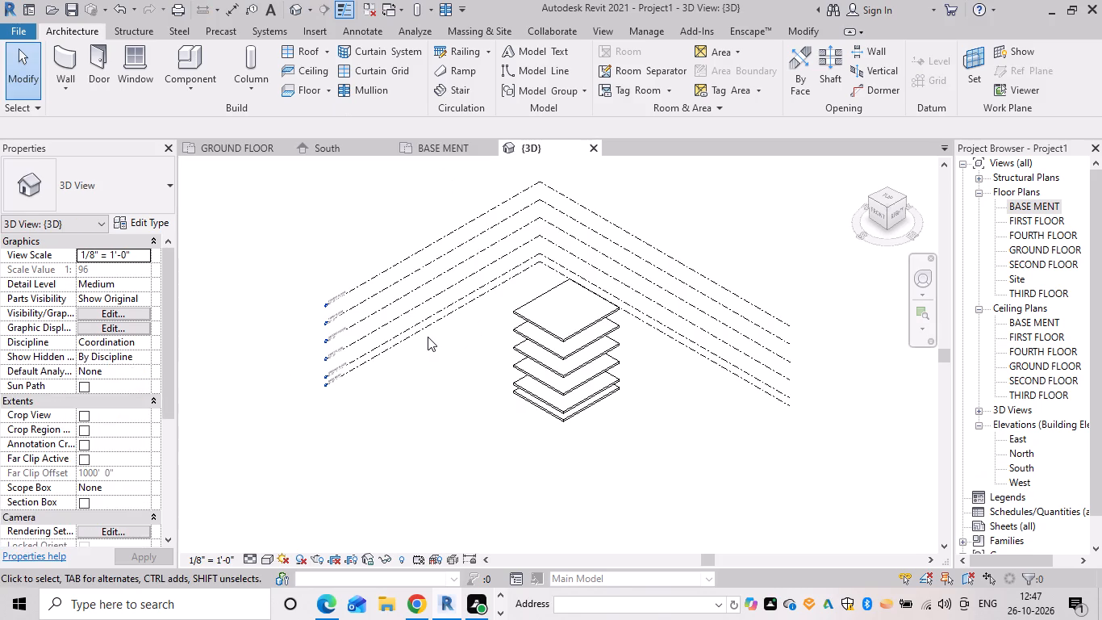
scroll(866, 215, "up", 4)
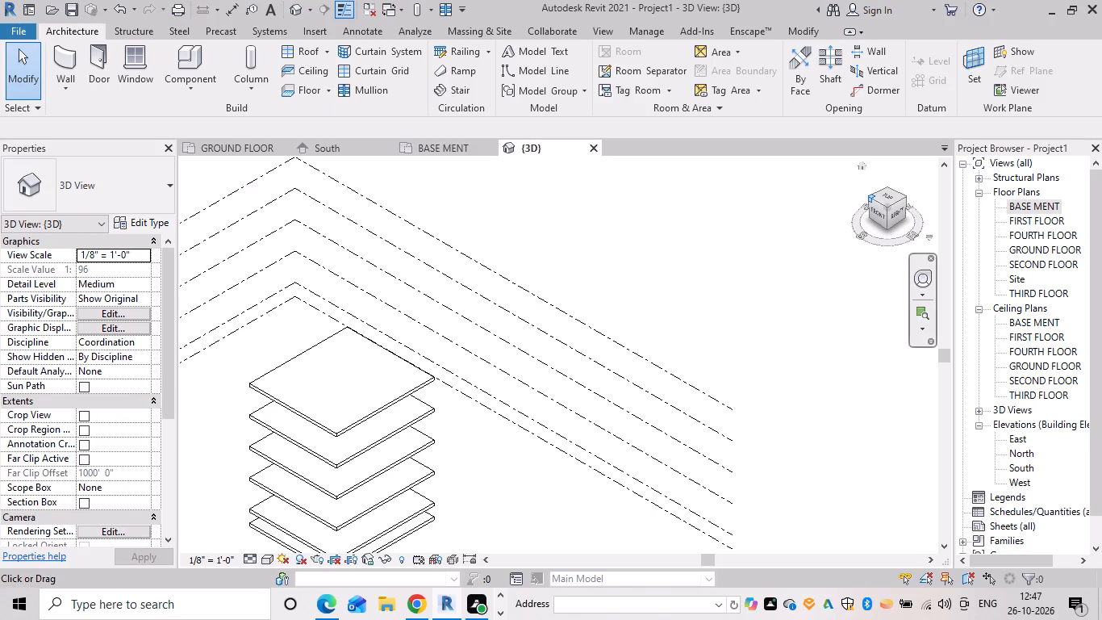
left_click(878, 219)
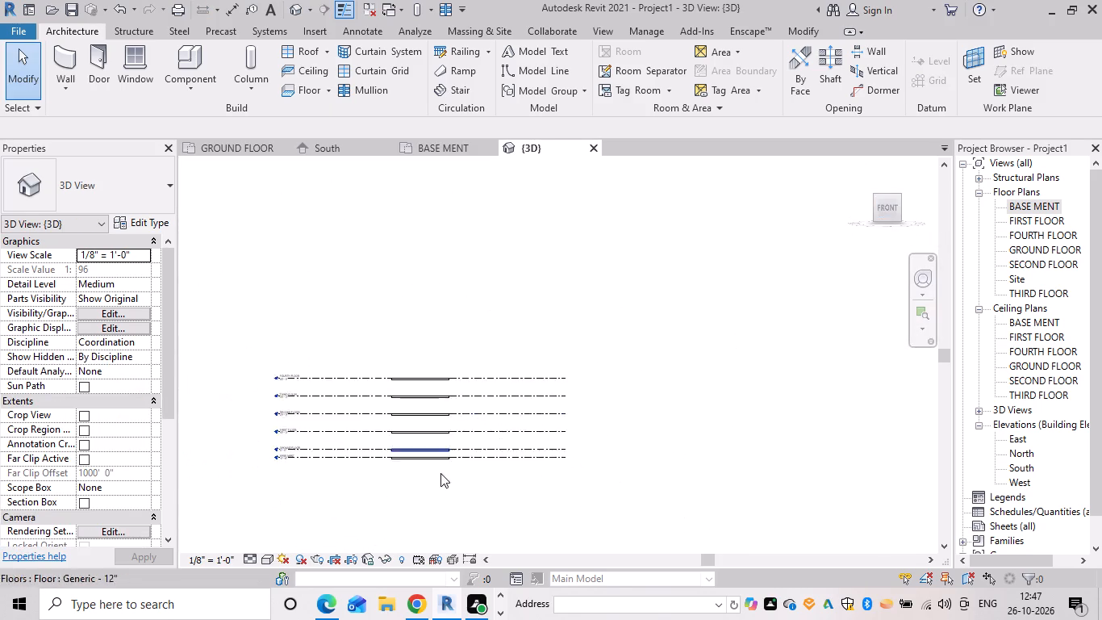
middle_click_drag(656, 332, 636, 405, "shift")
scroll(549, 323, "up", 4)
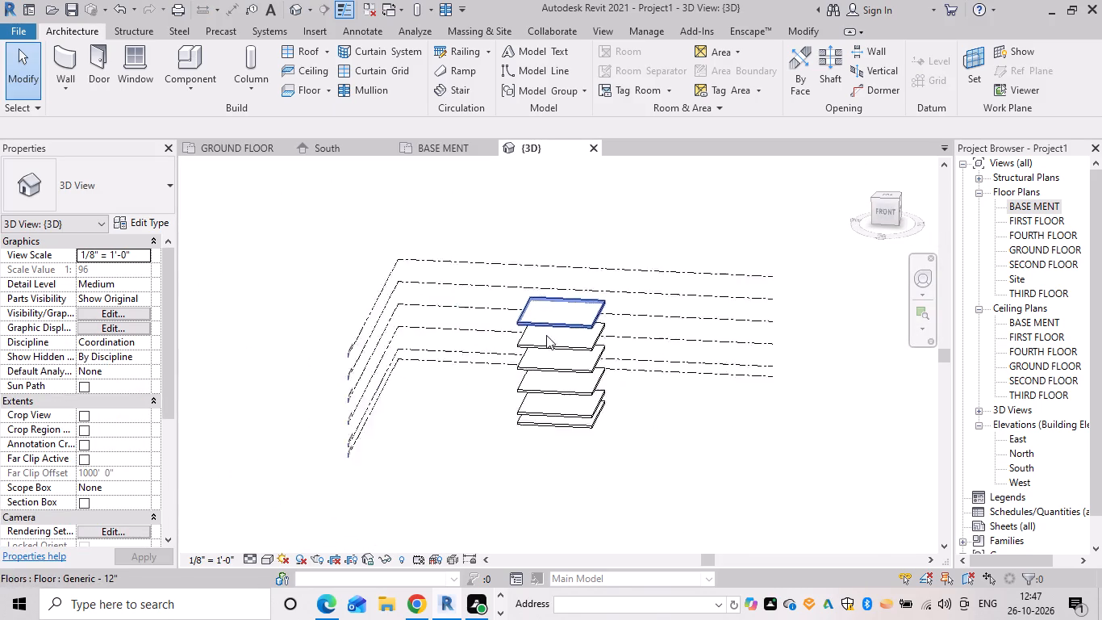
scroll(546, 335, "up", 1)
middle_click_drag(652, 436, 555, 472, "shift")
scroll(554, 471, "down", 4)
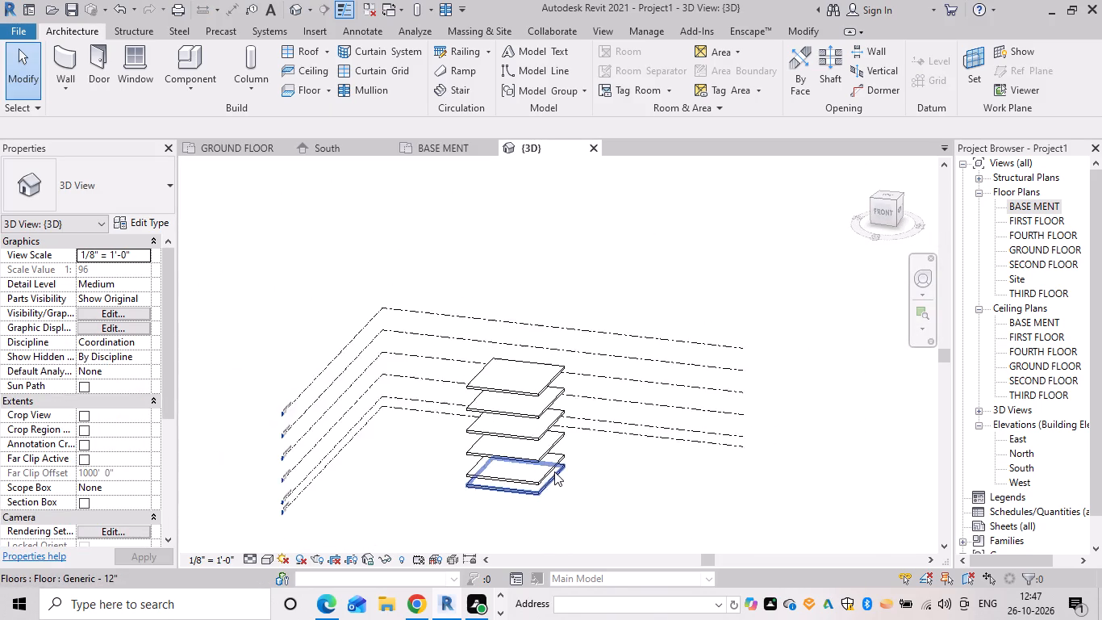
middle_click_drag(561, 469, 432, 468)
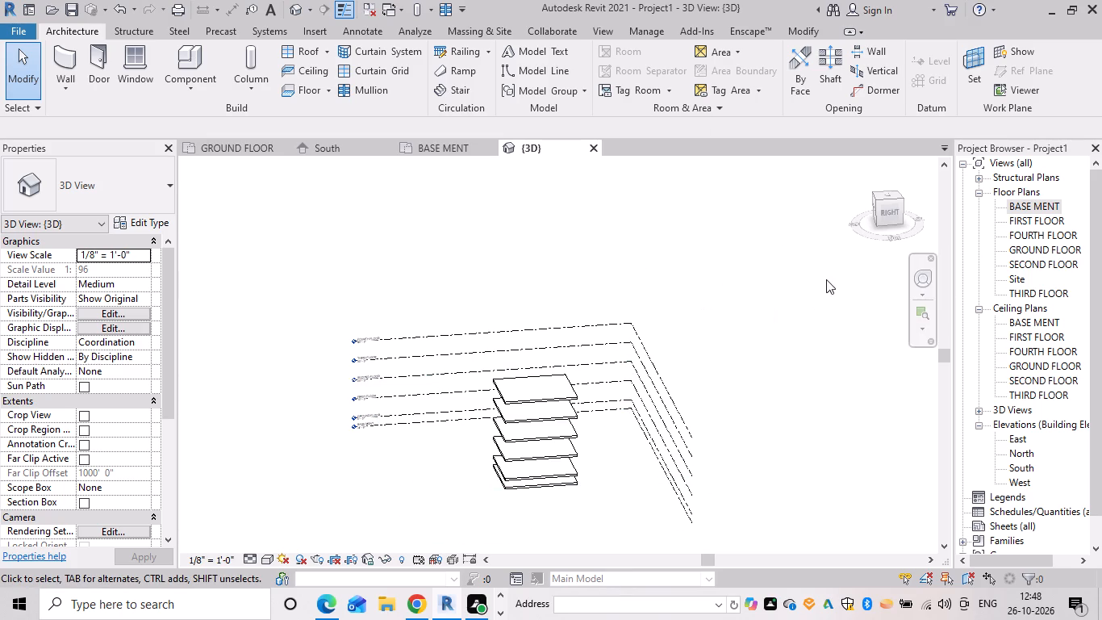
In the BASE MENT floor plan, start a wall and duplicate the Generic - 8" wall type as 9".
double_click(1042, 207)
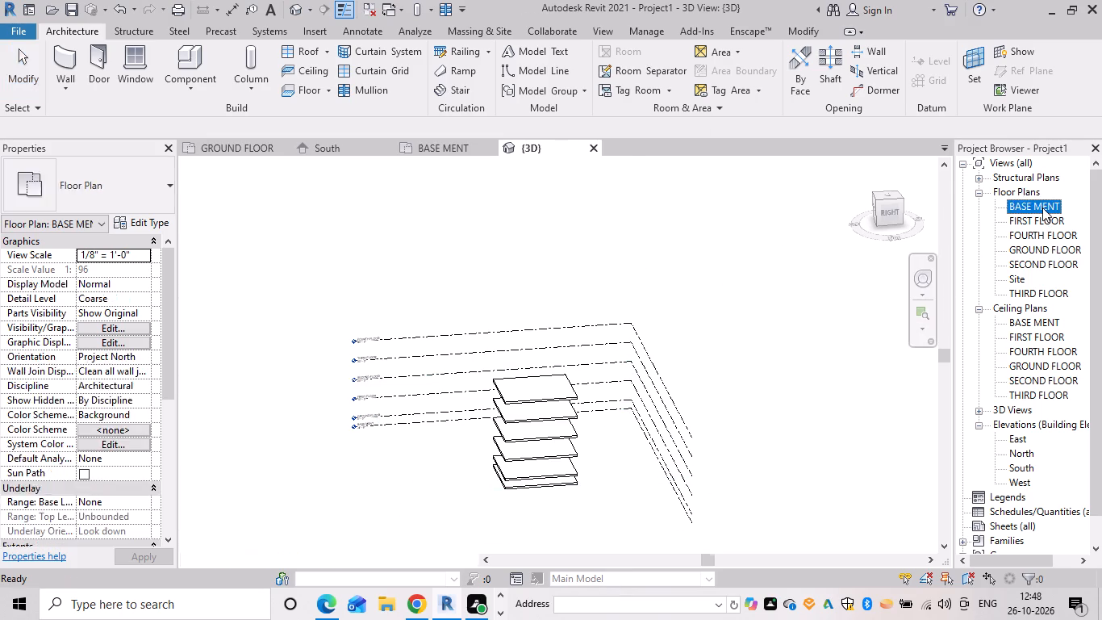
key("w")
key("a")
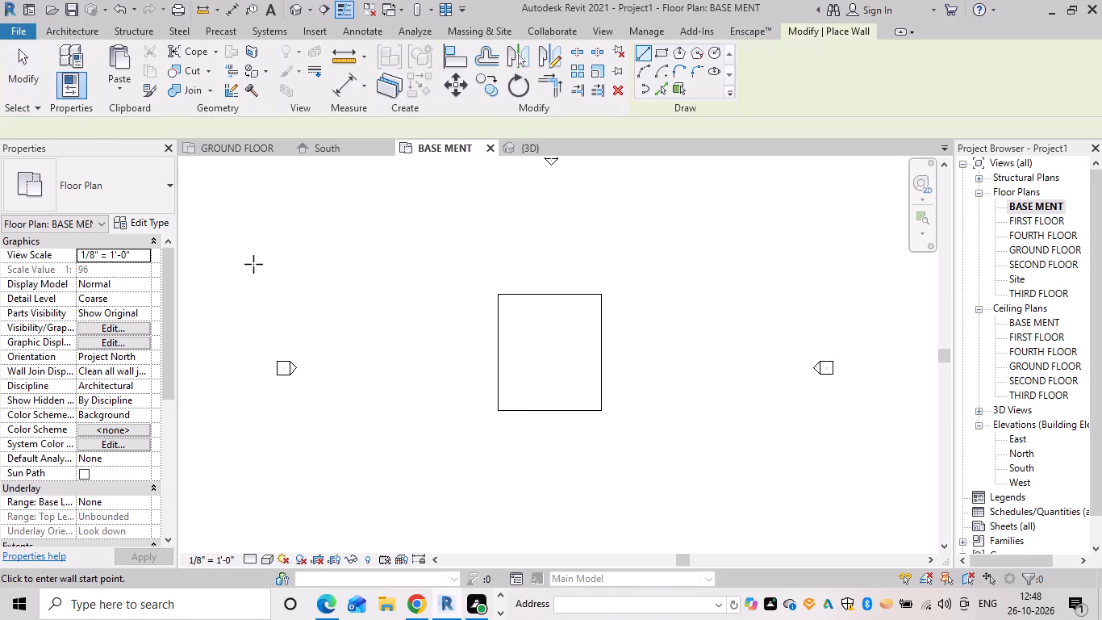
left_click(159, 224)
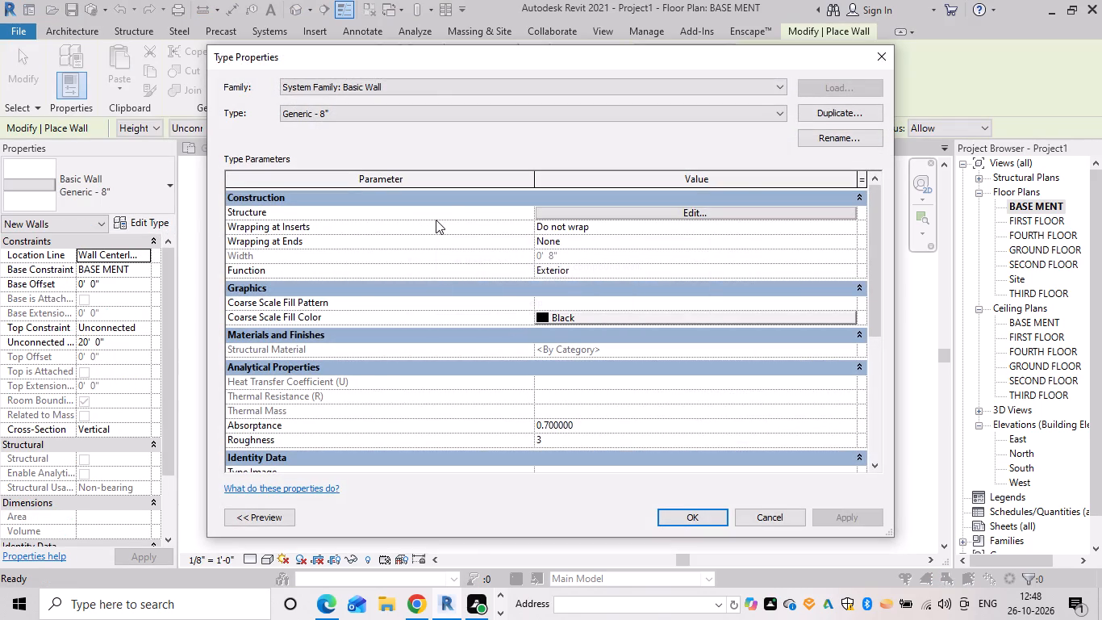
left_click(854, 119)
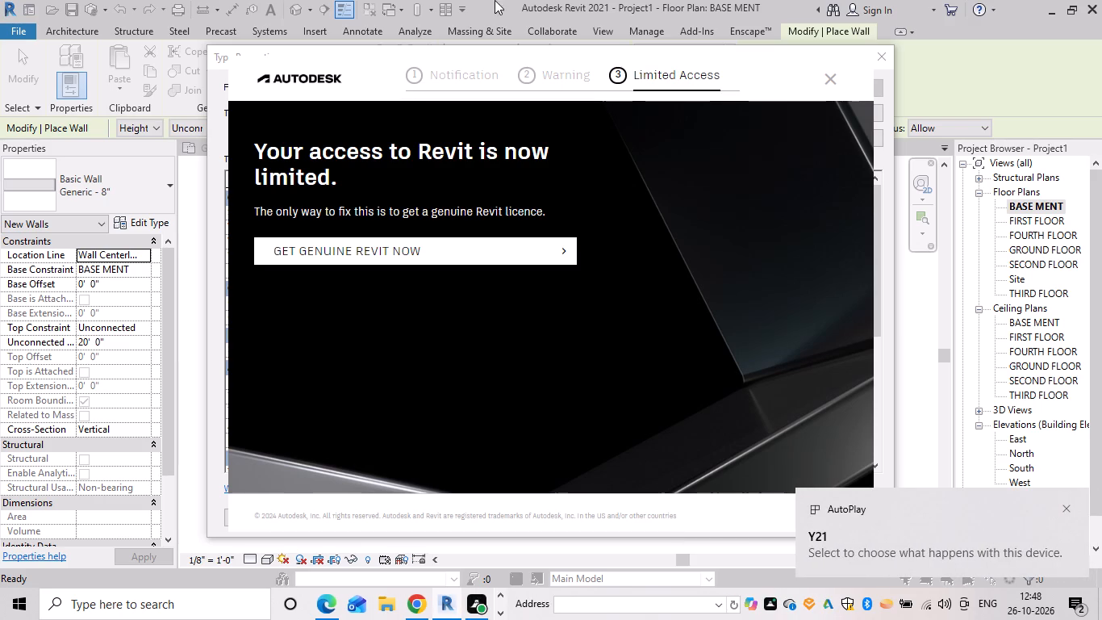
left_click_drag(833, 73, 824, 73)
key("BackSpace")
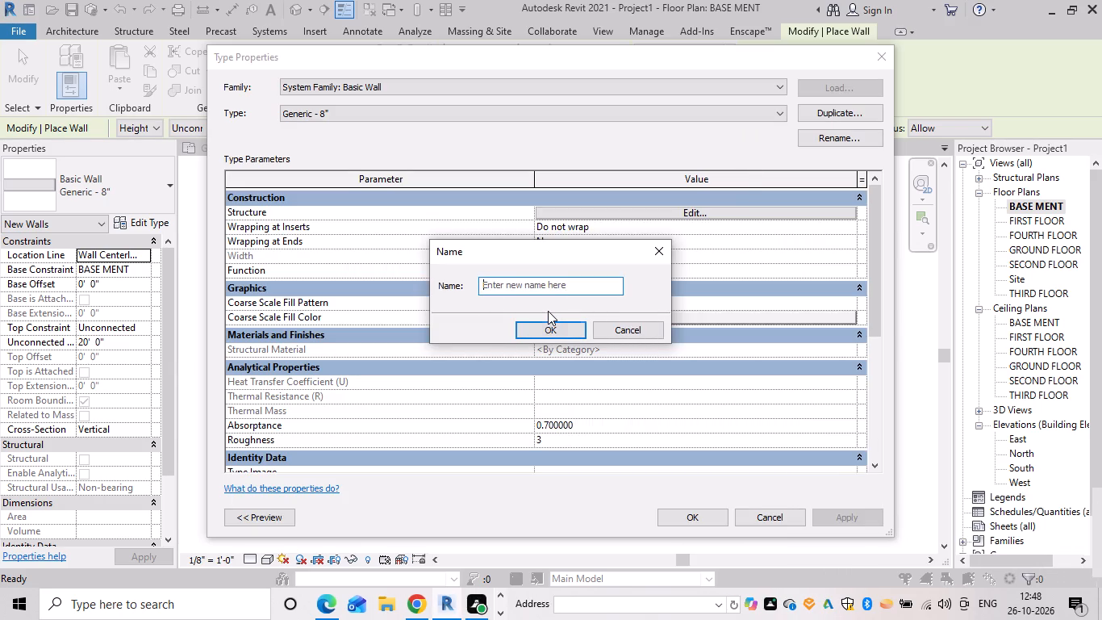
type("9\"")
key("Return")
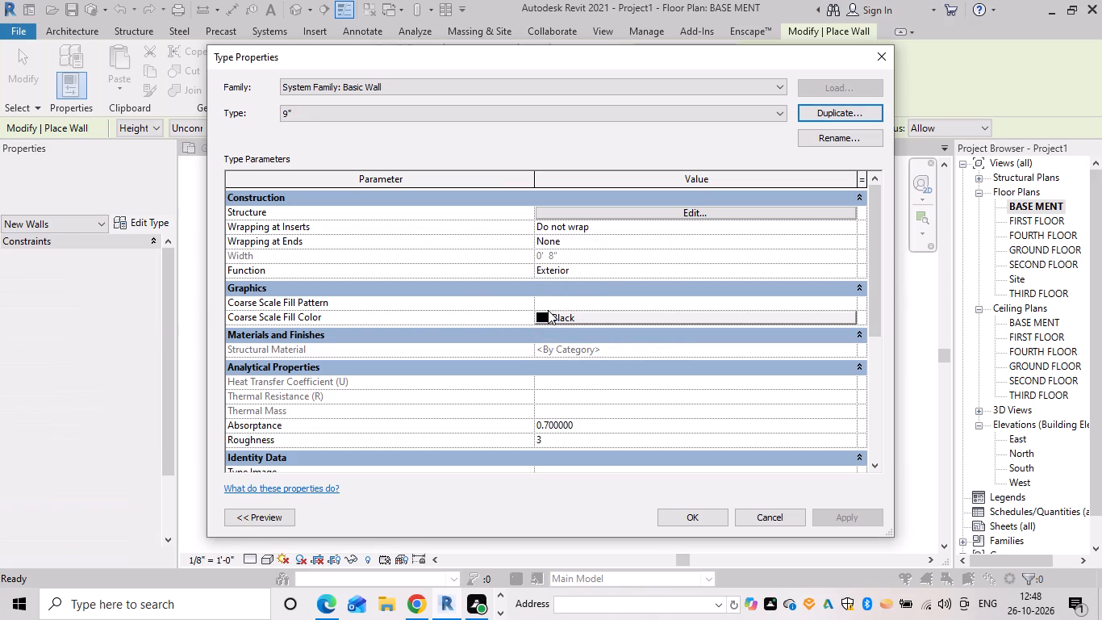
left_click(688, 519)
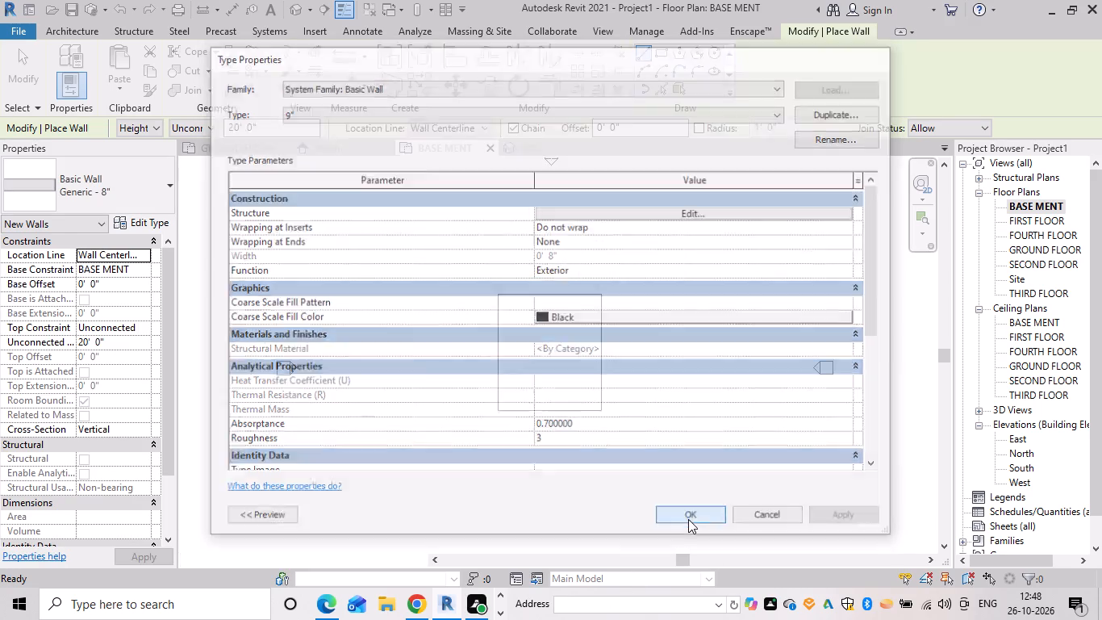
left_click(688, 519)
key("Escape")
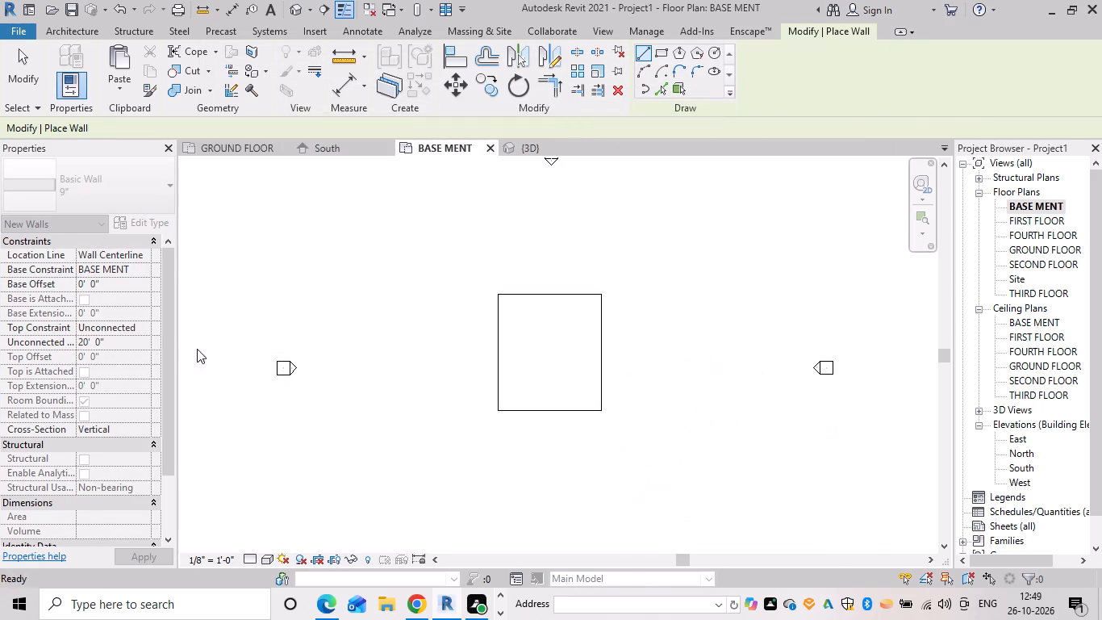
Set the structure layer thickness of the 9" wall type to 9" and apply the type changes.
left_click(144, 226)
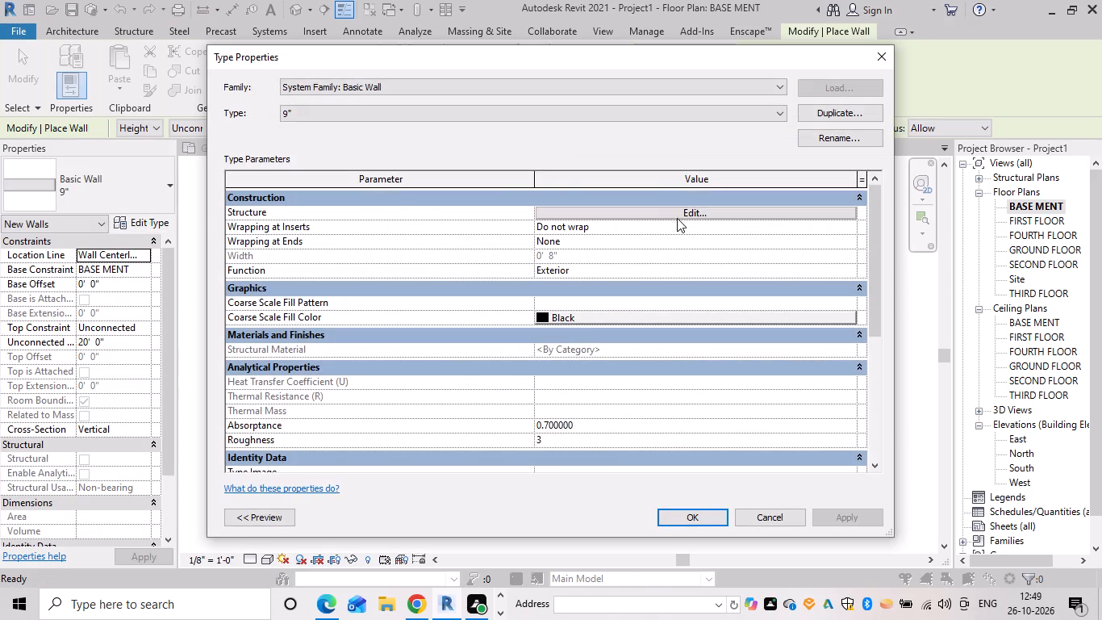
left_click(680, 216)
left_click(626, 208)
key("BackSpace")
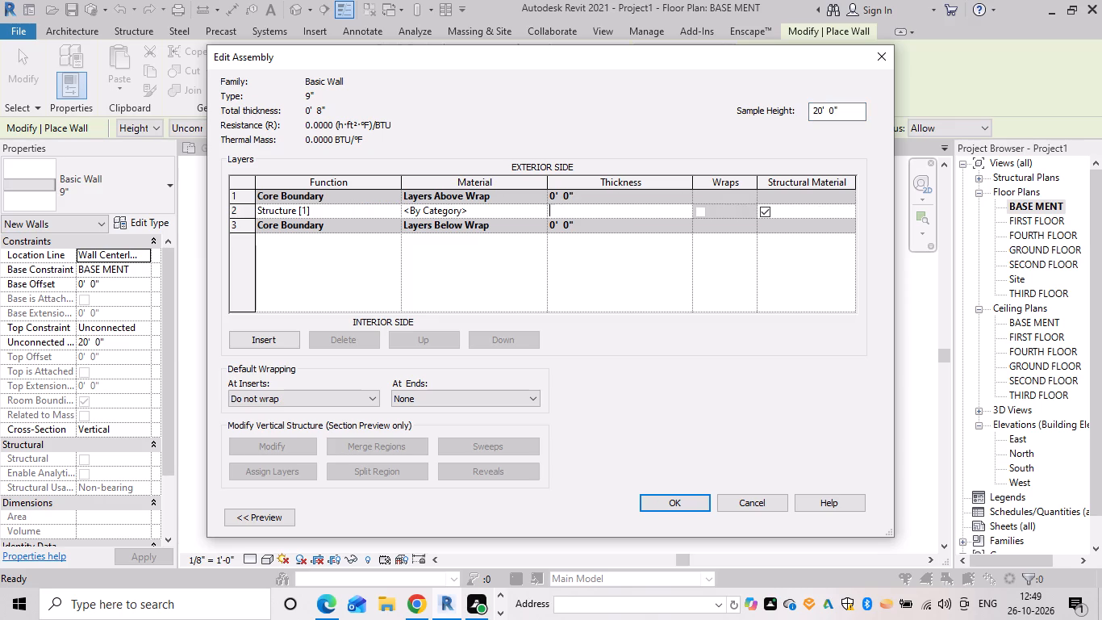
type("9\"")
key("Return")
left_click(685, 492)
left_click(685, 503)
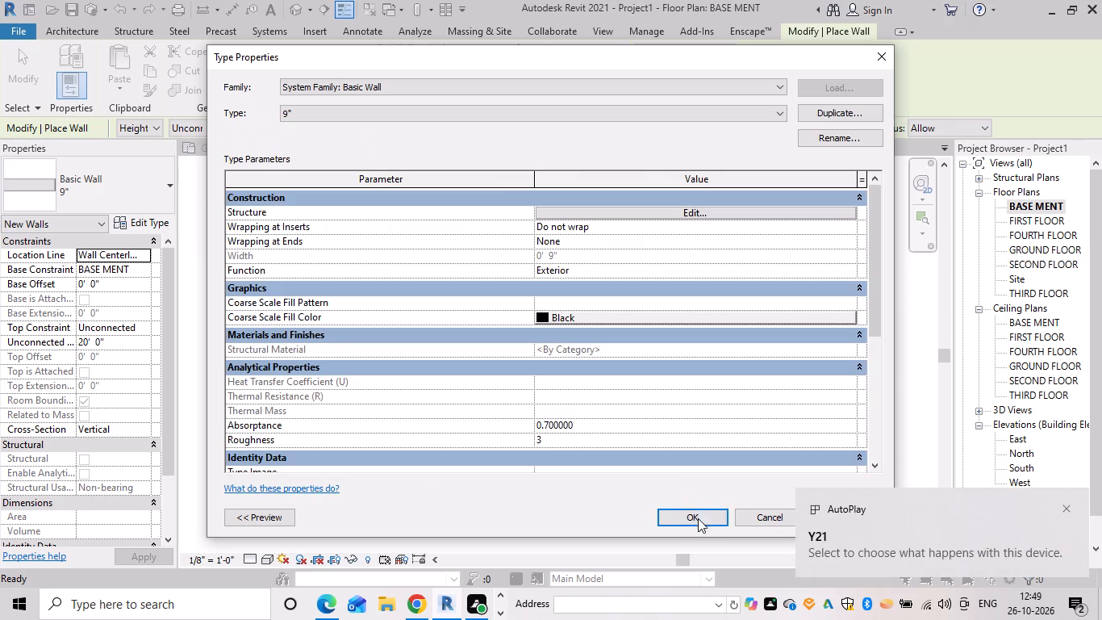
left_click(1063, 510)
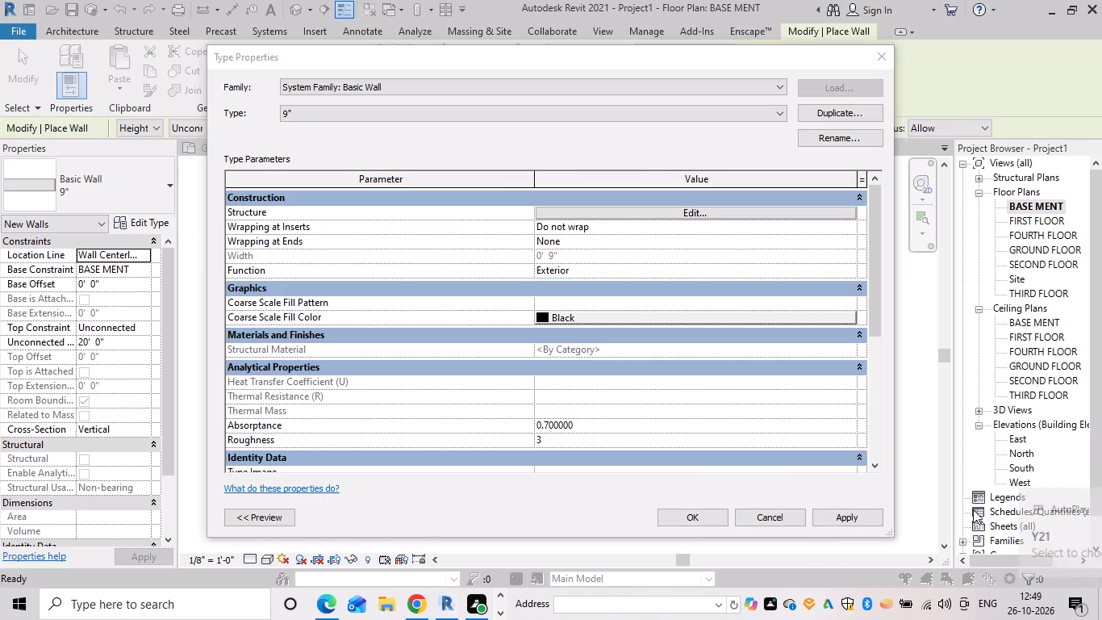
left_click(865, 513)
left_click(708, 514)
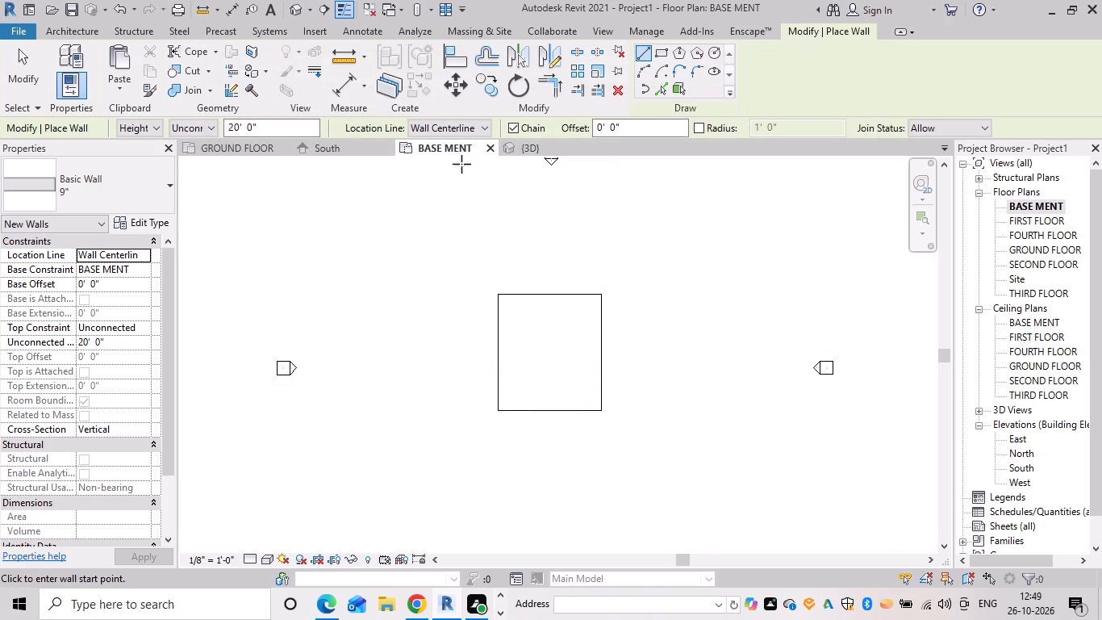
With the location line at Finish Face: Exterior, draw 20' high 9" walls along the basement slab's north edge and 36' east edge.
left_click(474, 127)
left_click(479, 172)
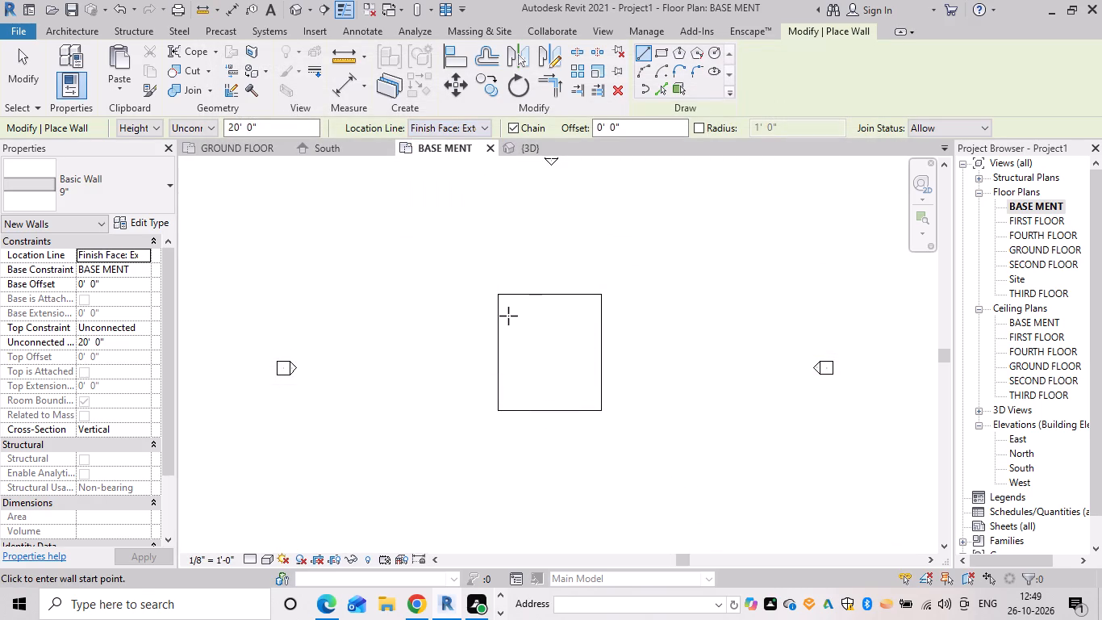
type("WA")
scroll(495, 282, "up", 4)
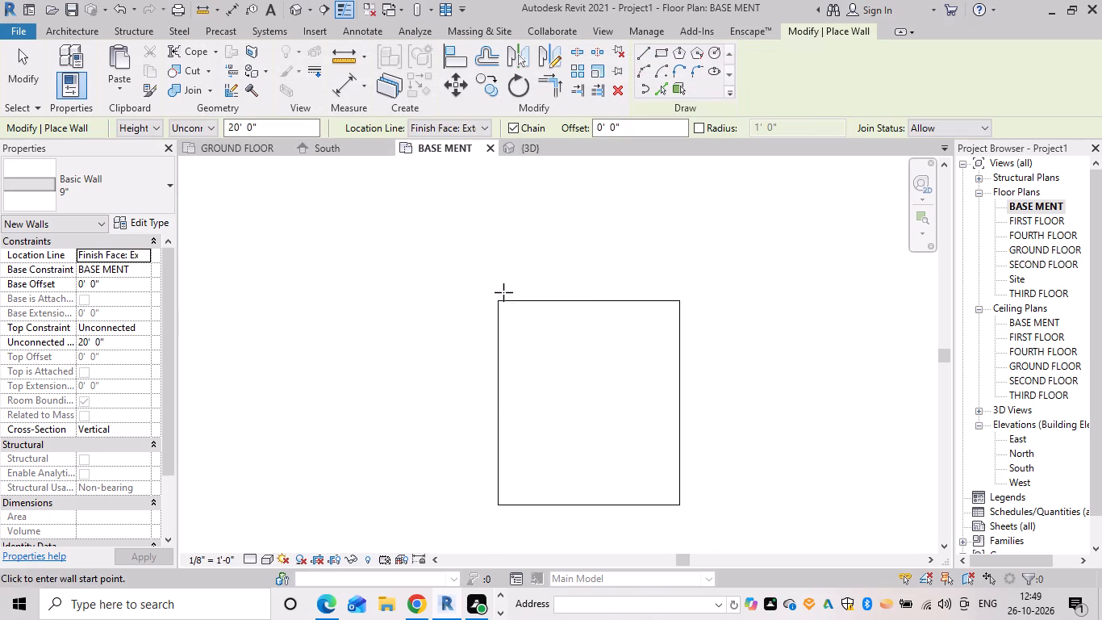
scroll(507, 297, "up", 5)
left_click(486, 307)
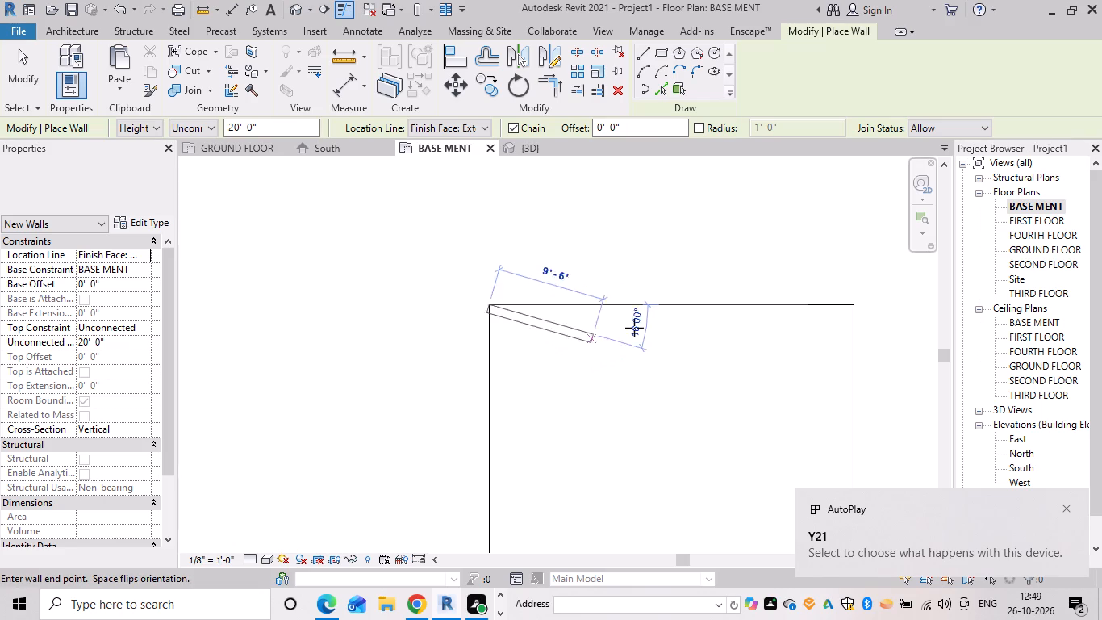
left_click(852, 306)
middle_click_drag(750, 432, 522, 391)
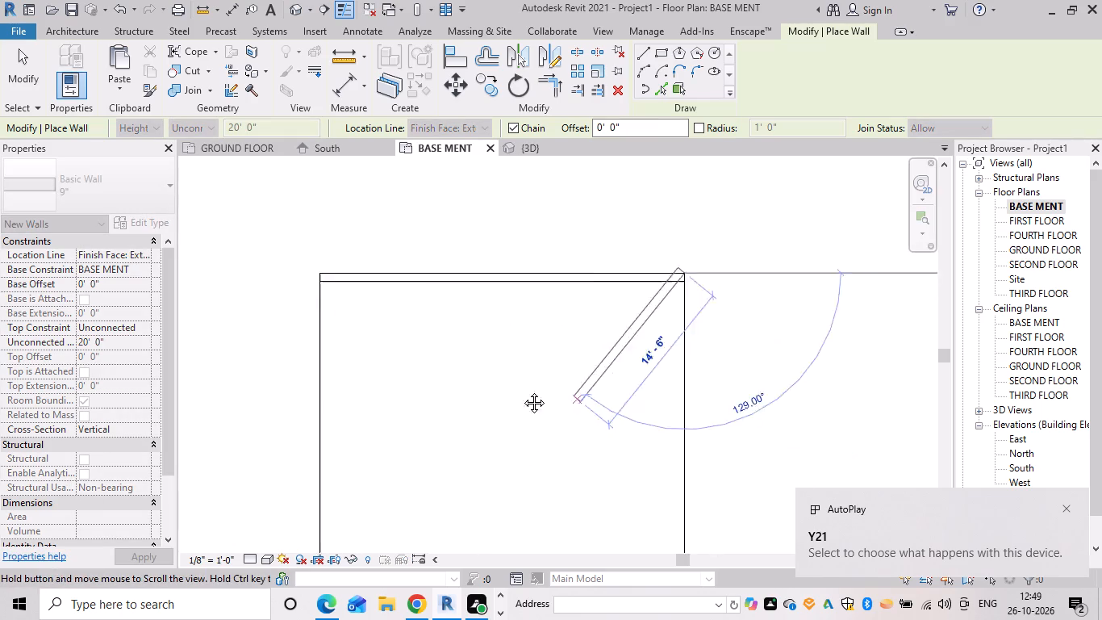
middle_click_drag(522, 391, 500, 389)
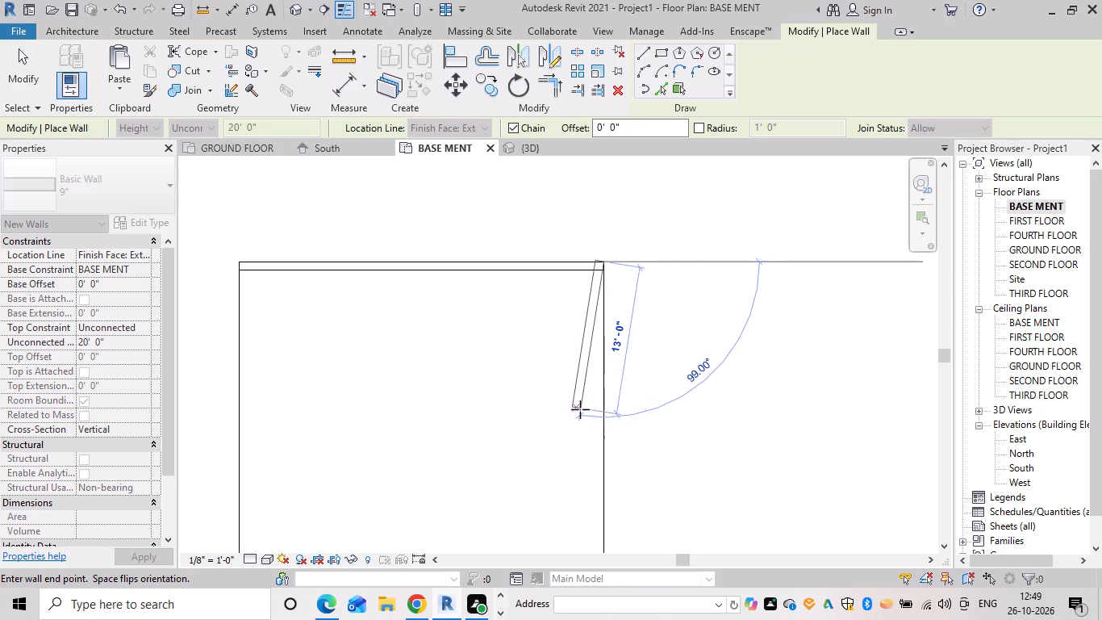
scroll(578, 410, "down", 2)
middle_click_drag(564, 408, 536, 300)
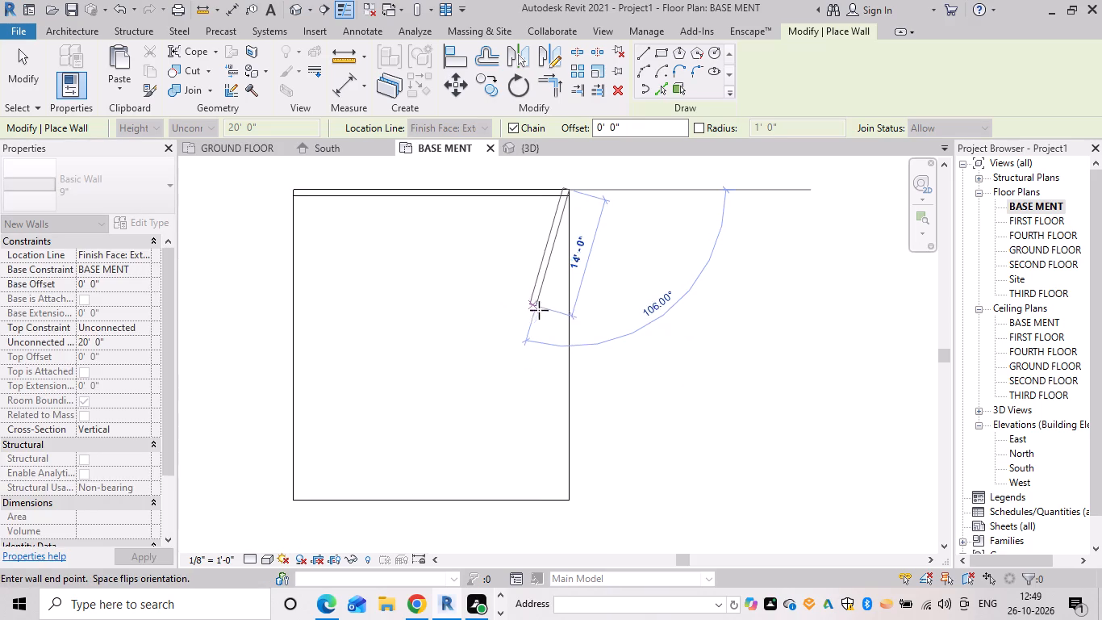
scroll(561, 346, "down", 2)
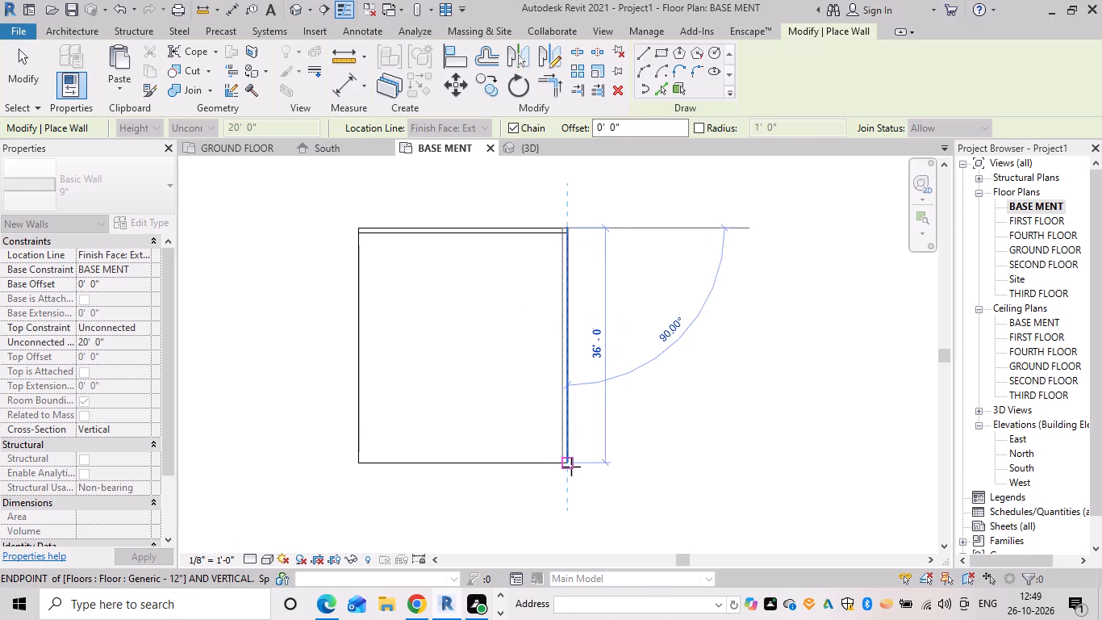
left_click(571, 467)
key("Escape")
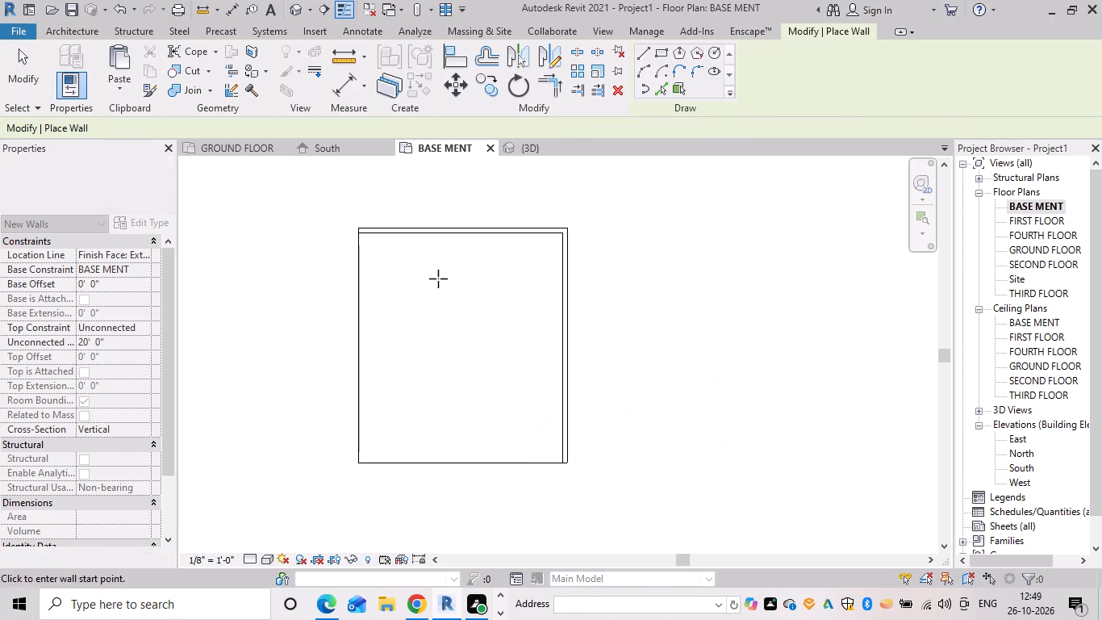
Draw a 20' high 9" wall along the basement slab's west edge, leaving the south side open.
left_click_drag(362, 237, 362, 269)
key("space")
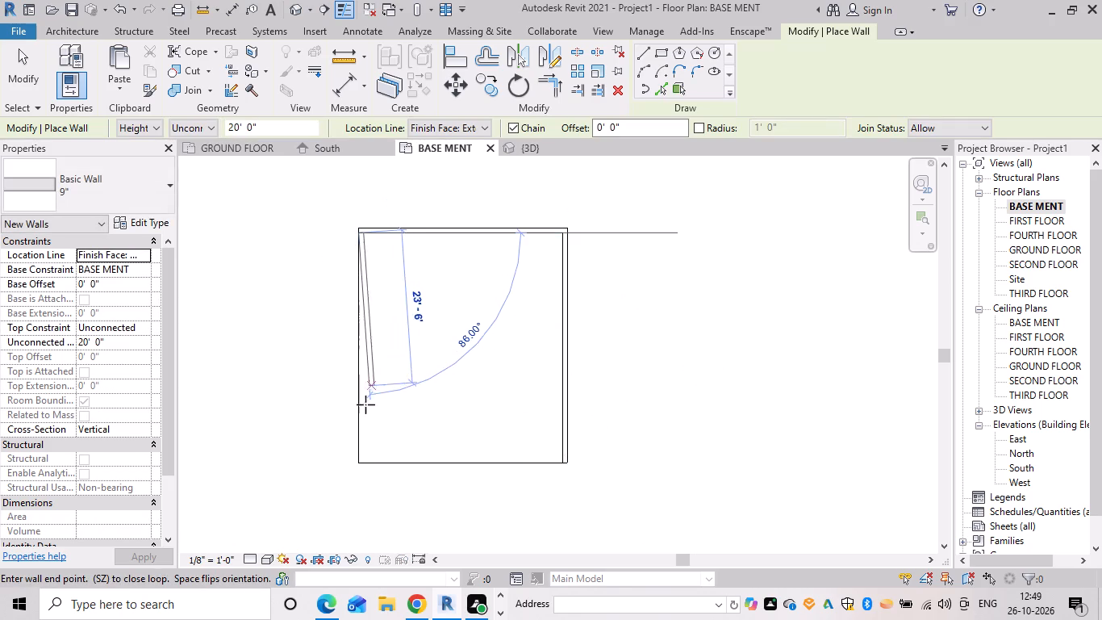
left_click(357, 465)
key("space")
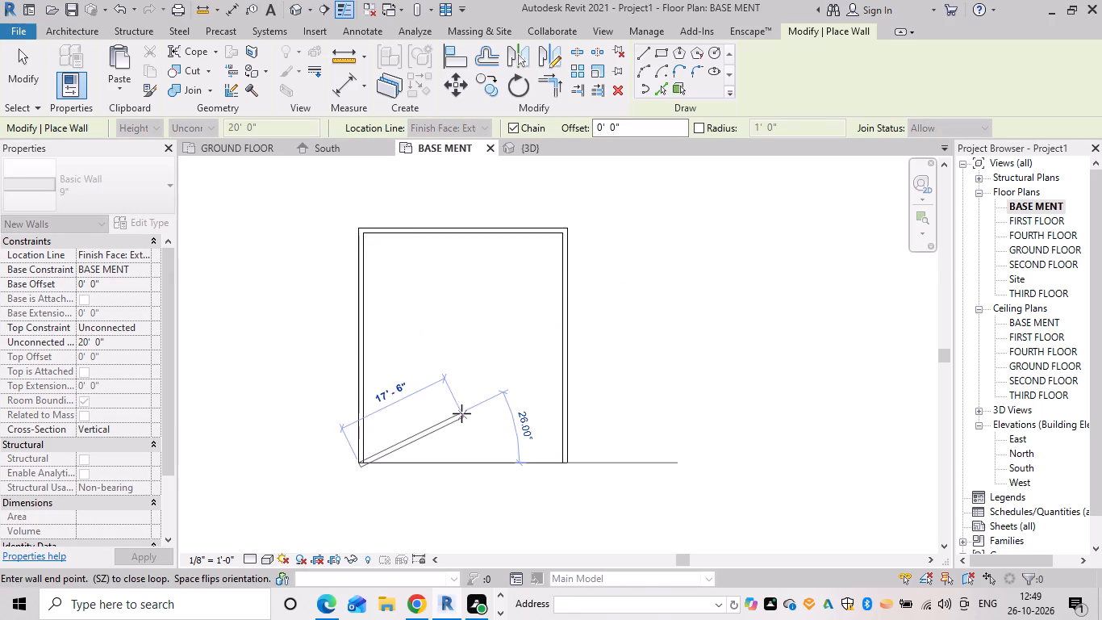
key("Escape")
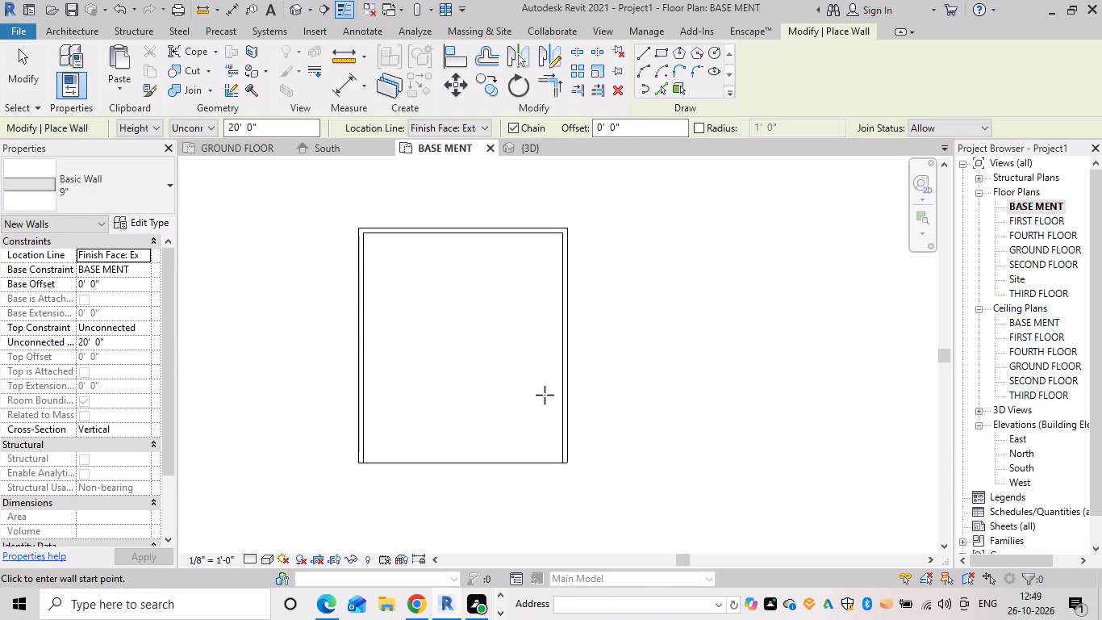
key("Escape")
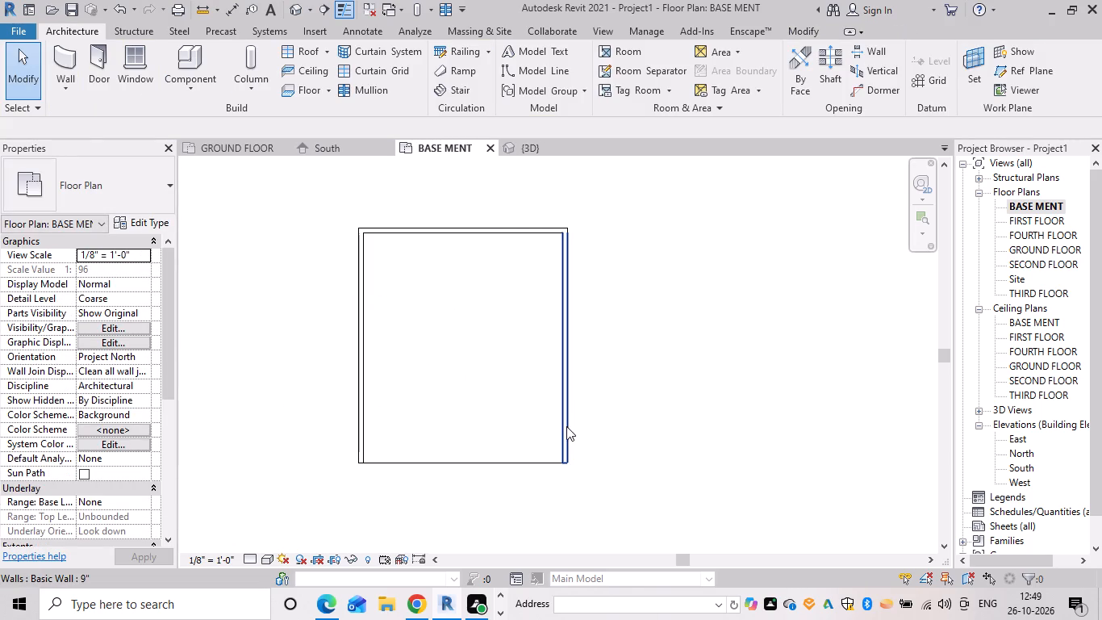
Set the top constraint of the east, west and north 9" walls to Up to level: FOURTH FLOOR.
left_click_drag(566, 426, 515, 360)
key("Escape")
key("Escape")
left_click(566, 431)
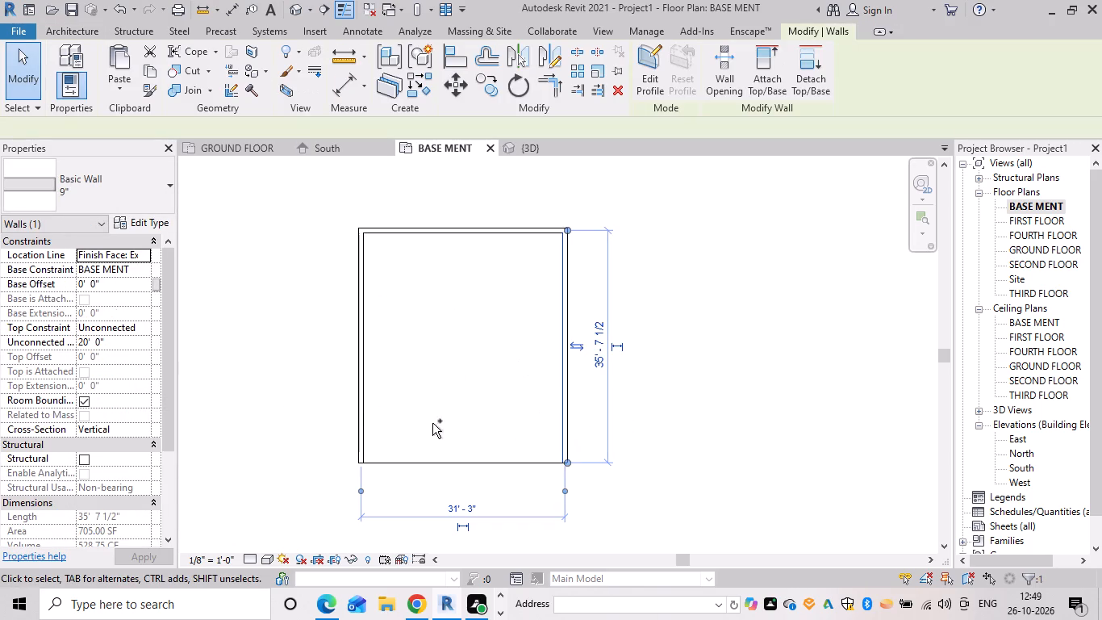
left_click(358, 395, "ctrl")
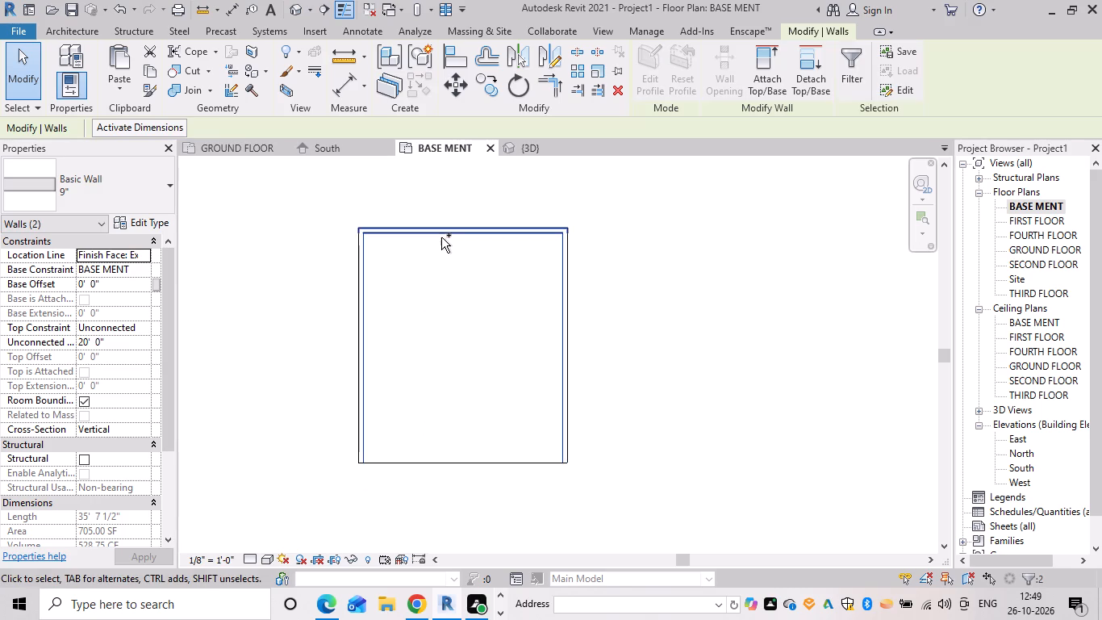
left_click(441, 235, "ctrl")
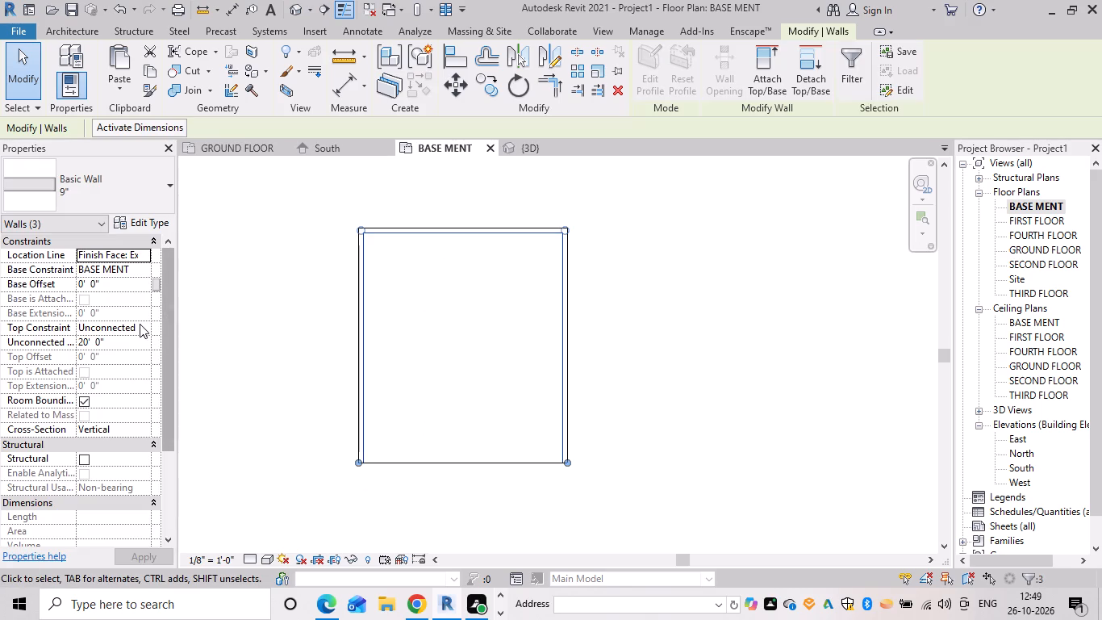
left_click(152, 326)
left_click(144, 331)
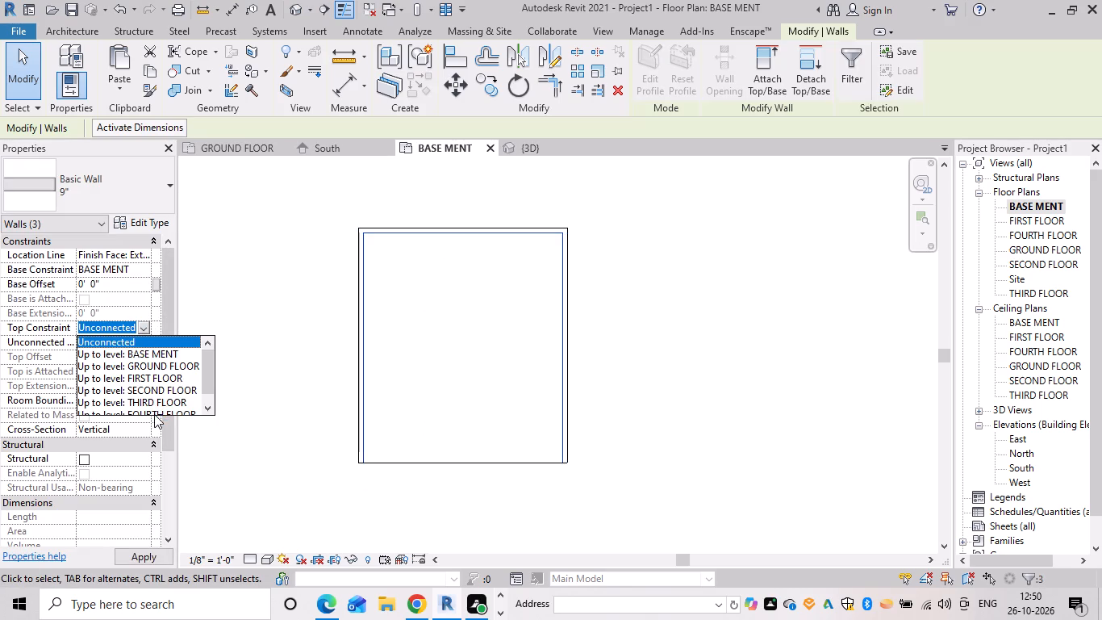
scroll(154, 414, "down", 2)
left_click(165, 399)
key("Escape")
key("Escape")
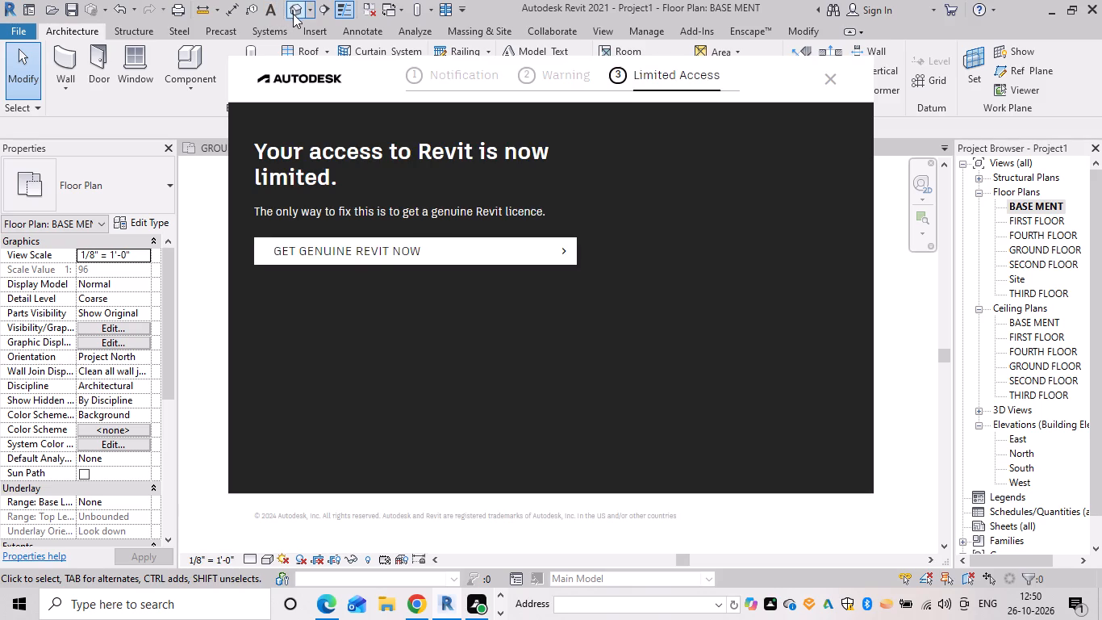
Open the 3D view, dismiss the notification covering it, and inspect the extended walls around the stacked slabs.
left_click(293, 13)
left_click(827, 79)
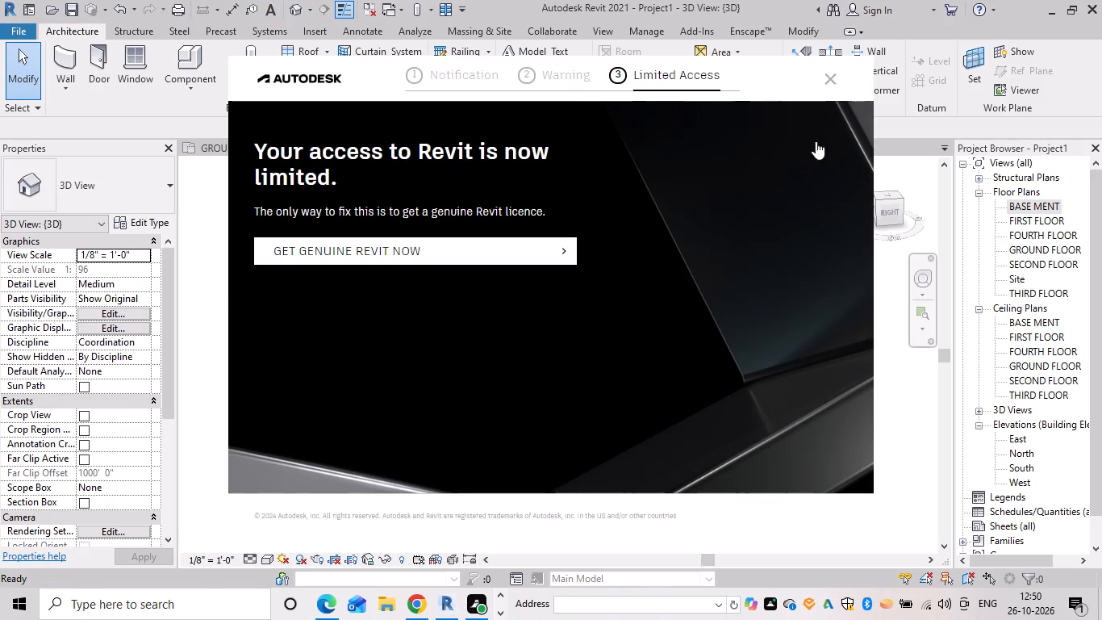
scroll(470, 470, "down", 3)
middle_click_drag(476, 488, 504, 494, "shift")
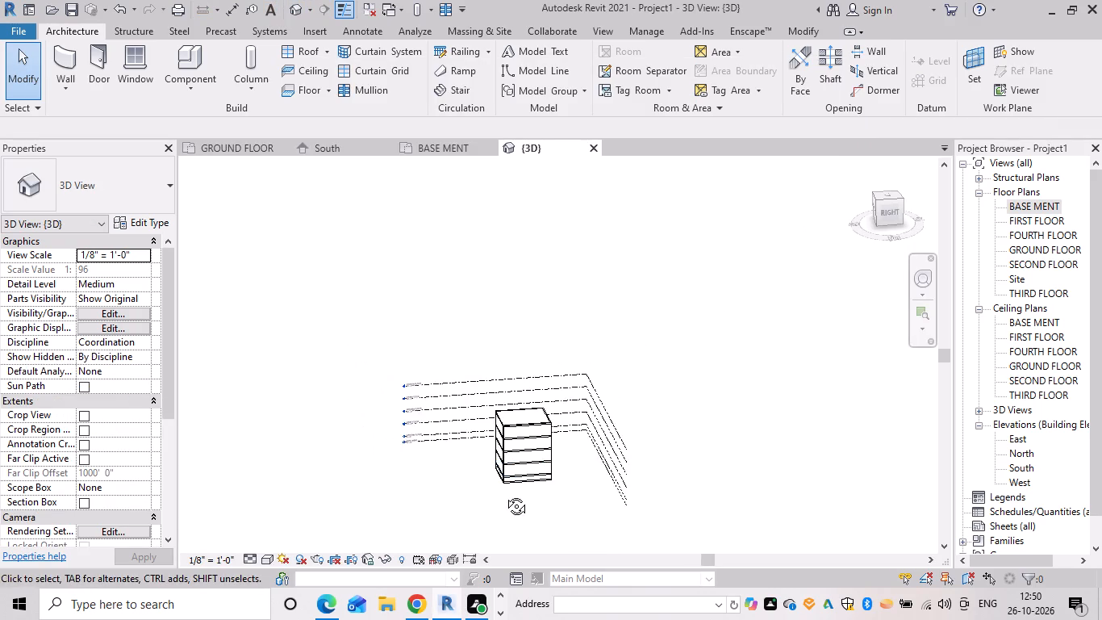
middle_click_drag(504, 494, 634, 495, "shift")
scroll(532, 464, "up", 7)
scroll(632, 429, "up", 1)
middle_click_drag(632, 429, 625, 411, "shift")
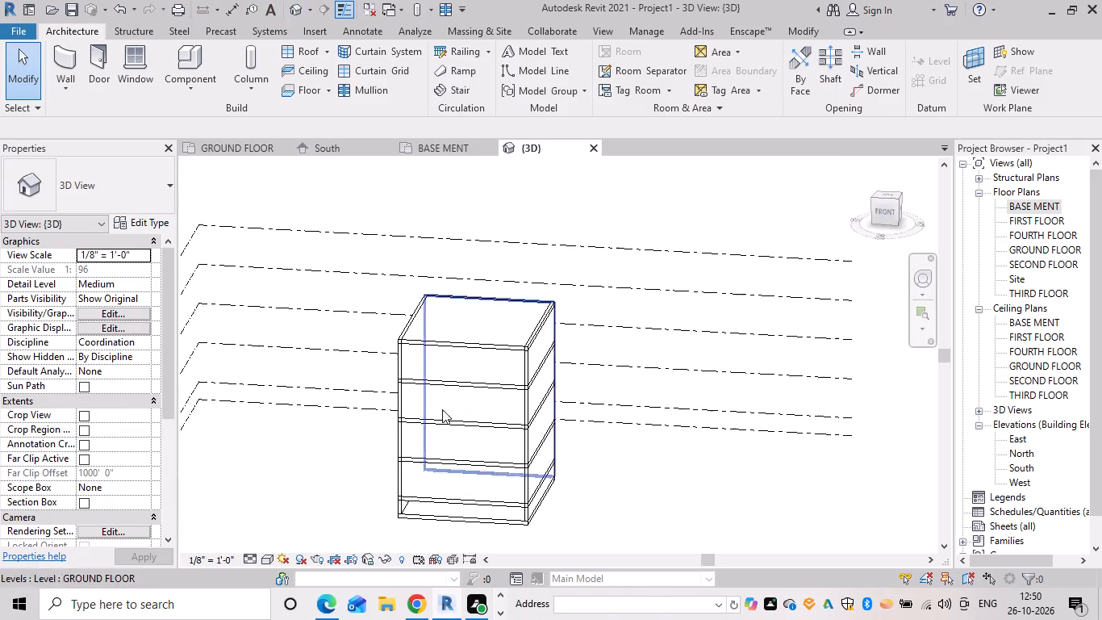
scroll(371, 386, "up", 4)
middle_click_drag(555, 469, 521, 383, "shift")
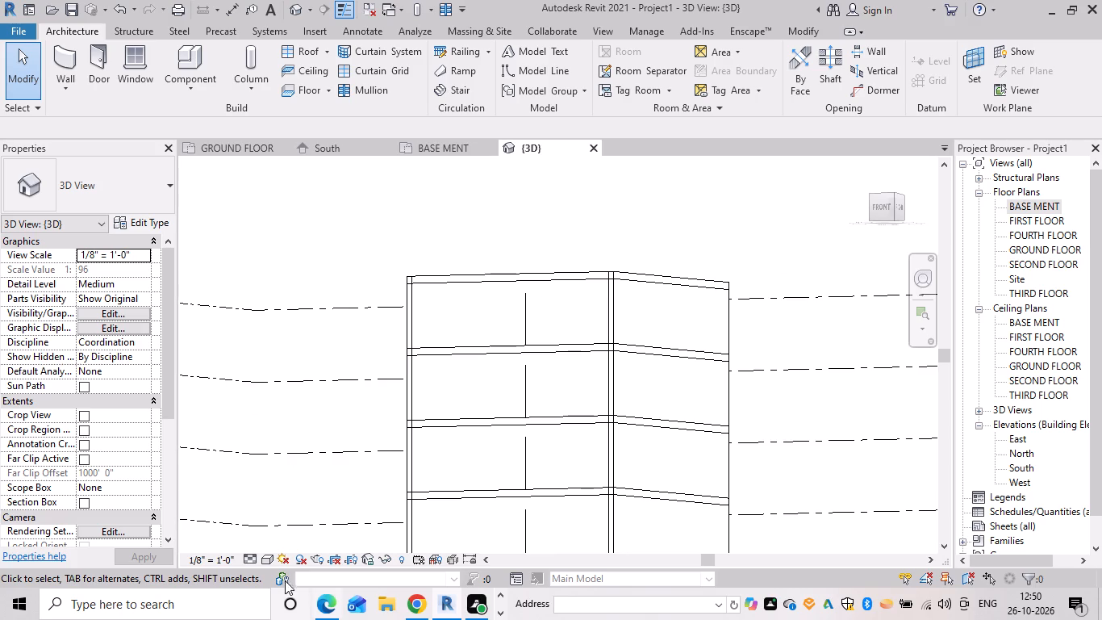
Examine how the walls meet the floor slabs using the Shaded and Wireframe visual styles.
left_click(268, 560)
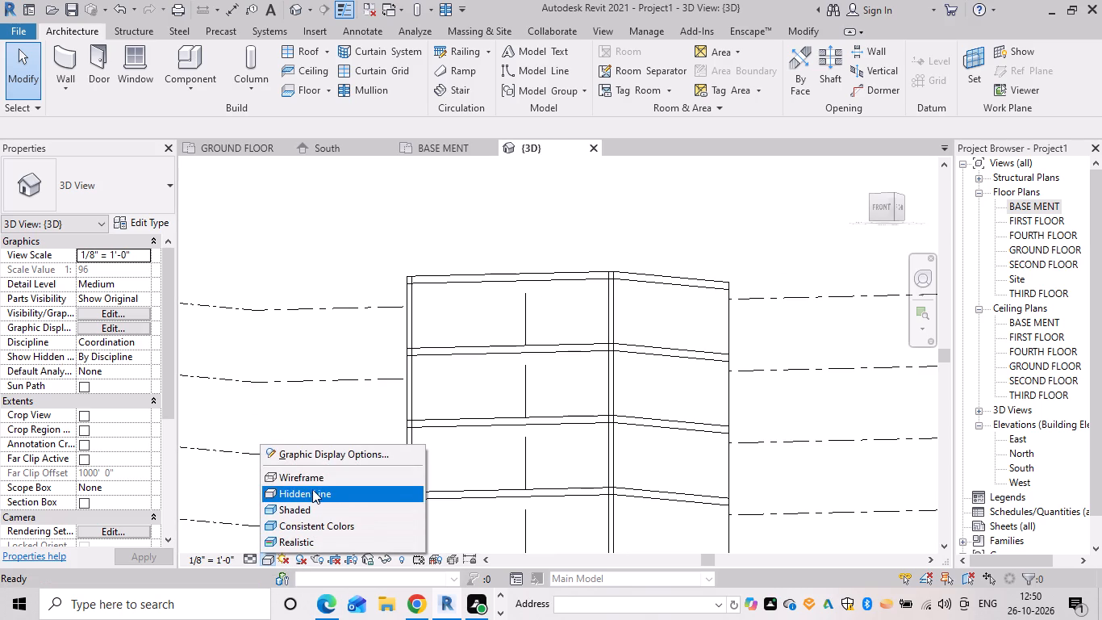
left_click(310, 506)
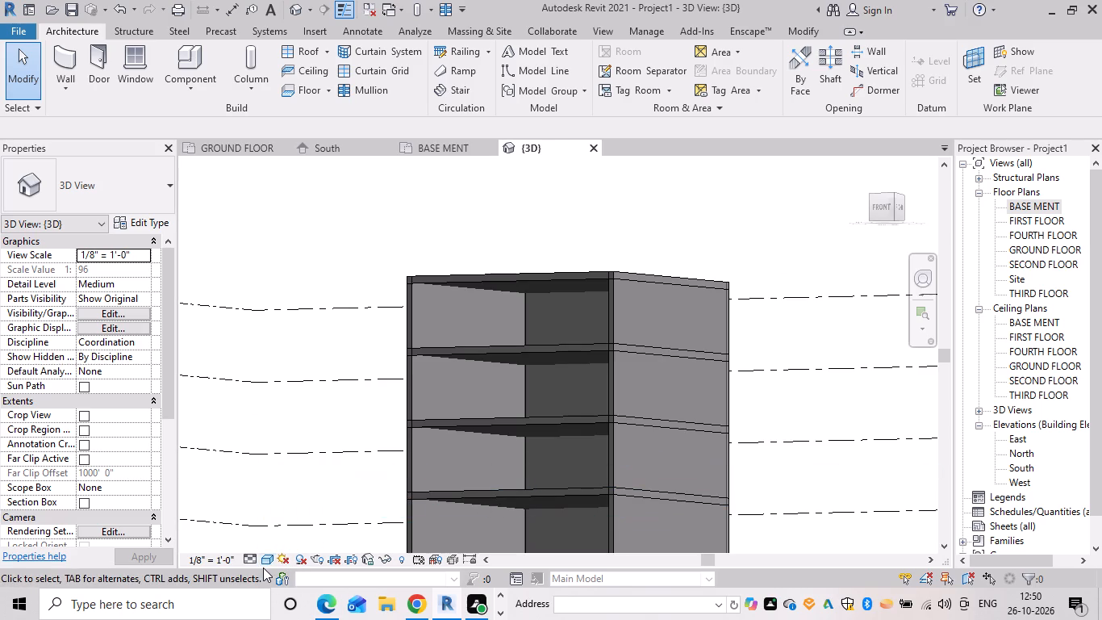
left_click(275, 562)
left_click(310, 480)
middle_click_drag(457, 465, 461, 473, "shift")
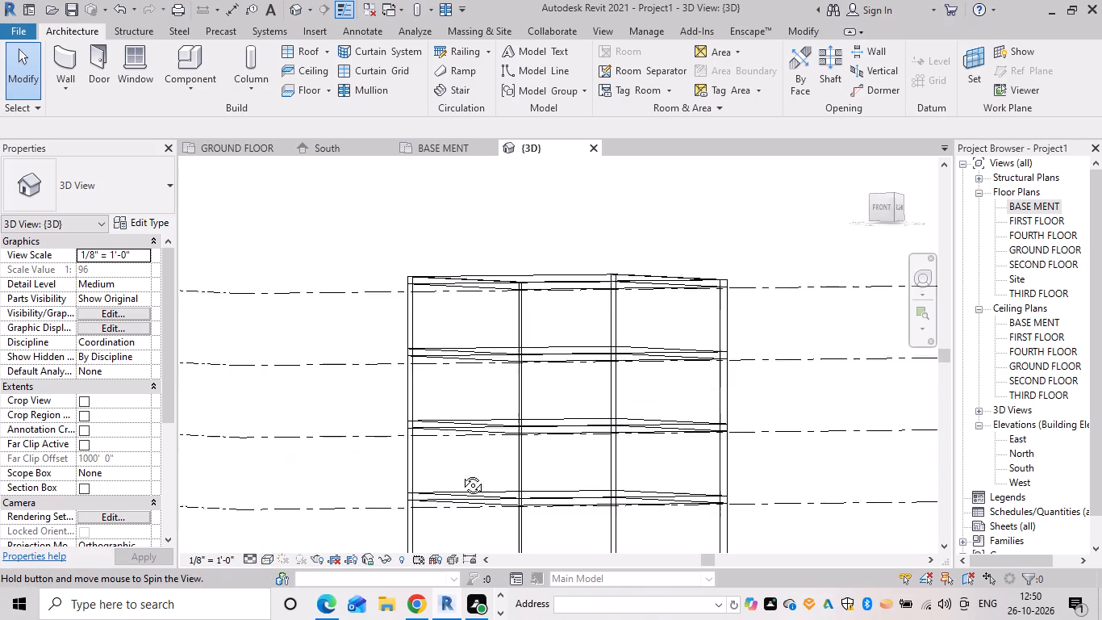
middle_click_drag(461, 473, 452, 534, "shift")
scroll(604, 289, "up", 4)
scroll(623, 378, "up", 1, "shift")
middle_click_drag(617, 378, 524, 367, "shift")
scroll(525, 367, "up", 1, "shift")
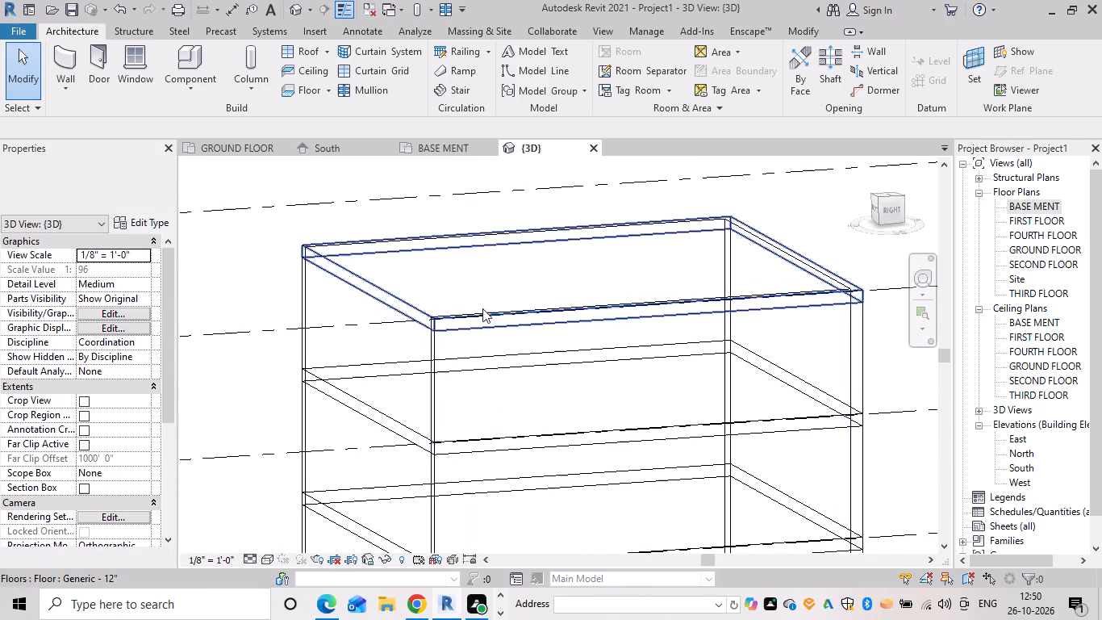
scroll(477, 308, "up", 5)
scroll(404, 346, "up", 4)
scroll(443, 363, "up", 1, "shift")
middle_click_drag(441, 362, 429, 325, "shift")
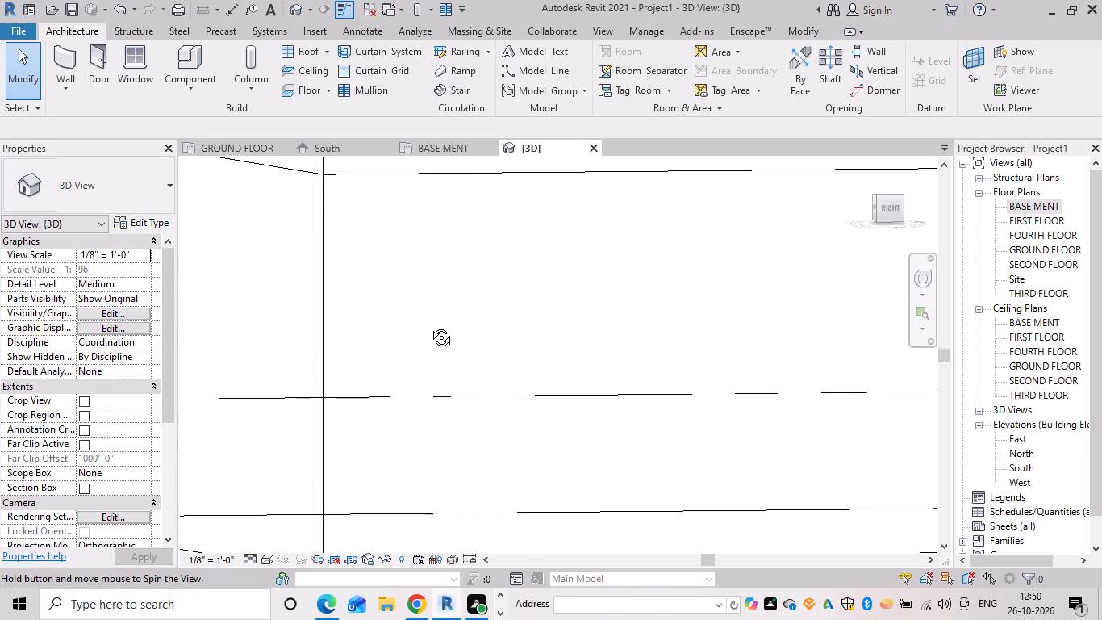
middle_click_drag(429, 325, 433, 354, "shift")
scroll(432, 358, "down", 4)
middle_click_drag(320, 372, 612, 372, "shift")
scroll(538, 392, "down", 8)
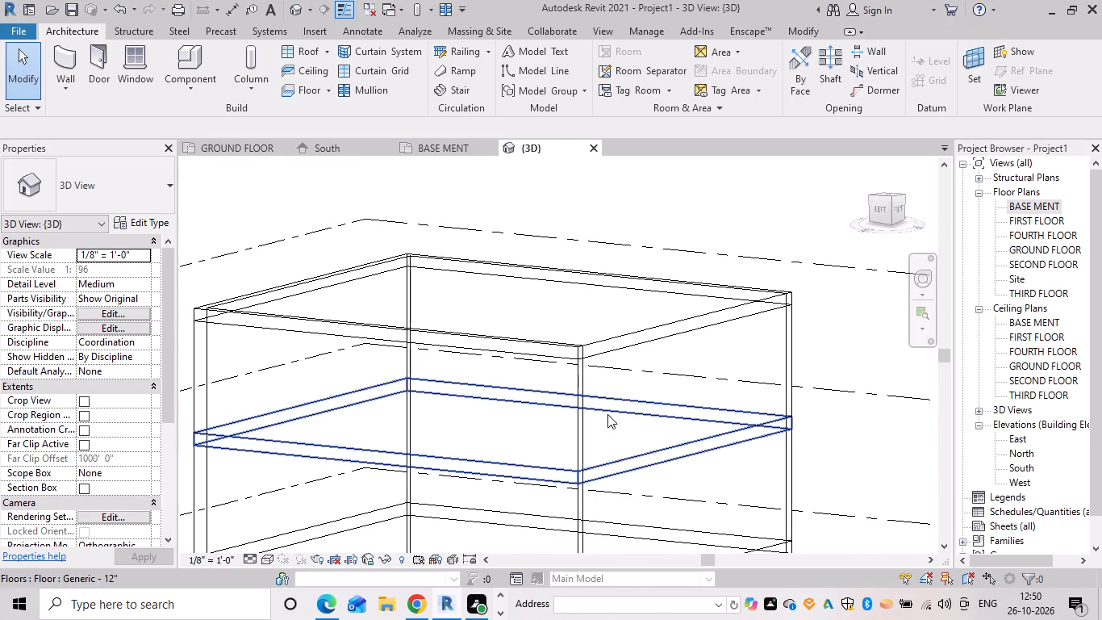
scroll(607, 414, "down", 3)
middle_click_drag(666, 440, 558, 444, "shift")
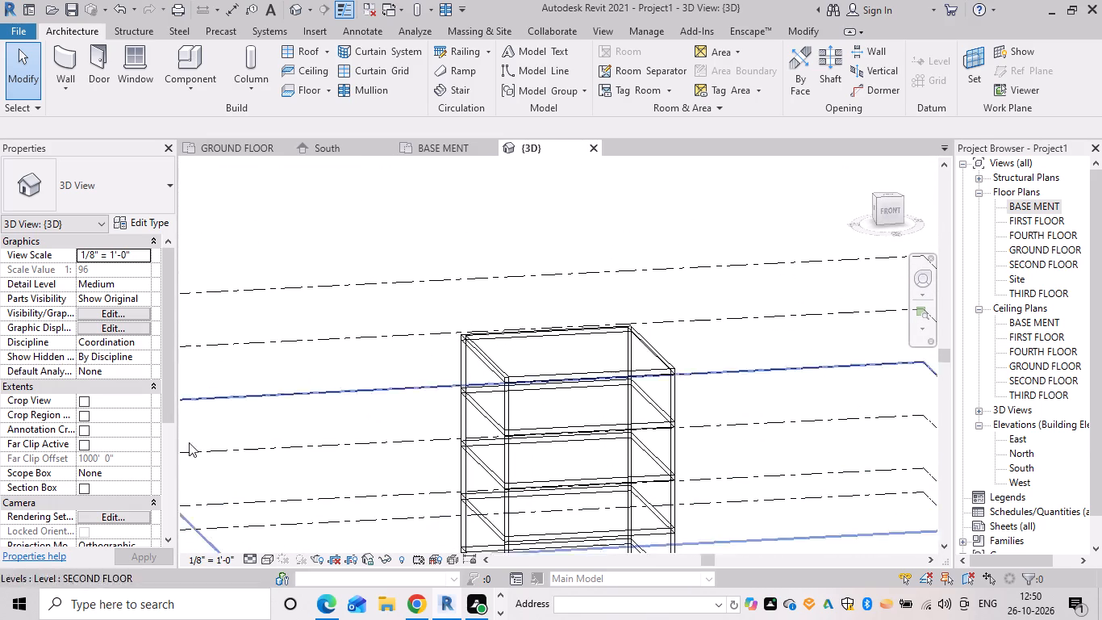
Switch the 3D view to the Hidden Line visual style and inspect the building from several sides, ending with the front view.
left_click(263, 562)
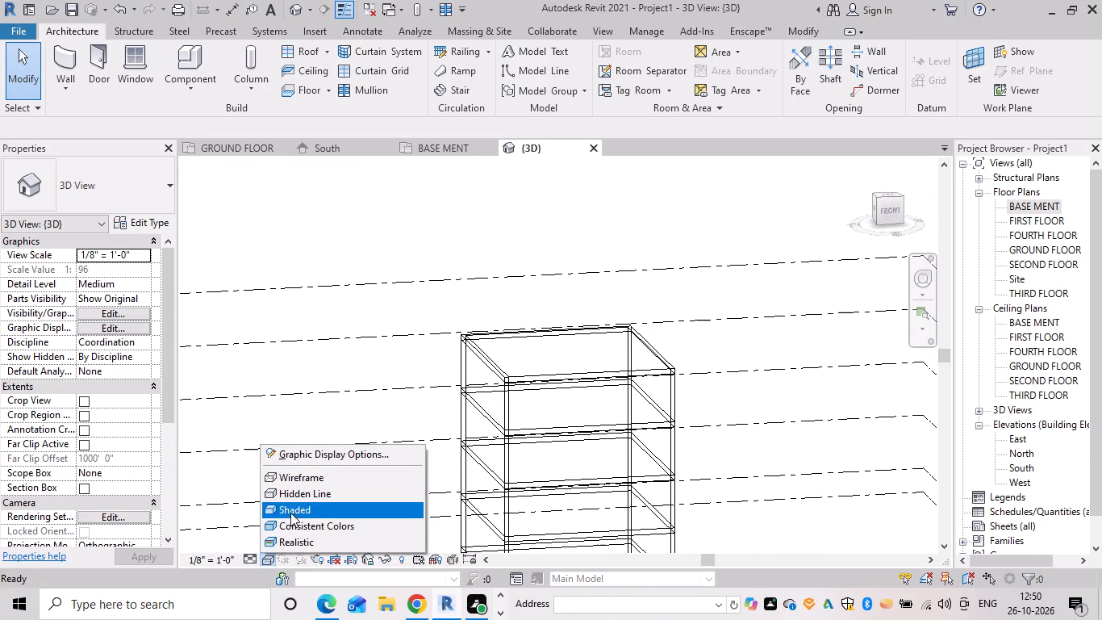
left_click(304, 499)
middle_click_drag(662, 460, 624, 465, "shift")
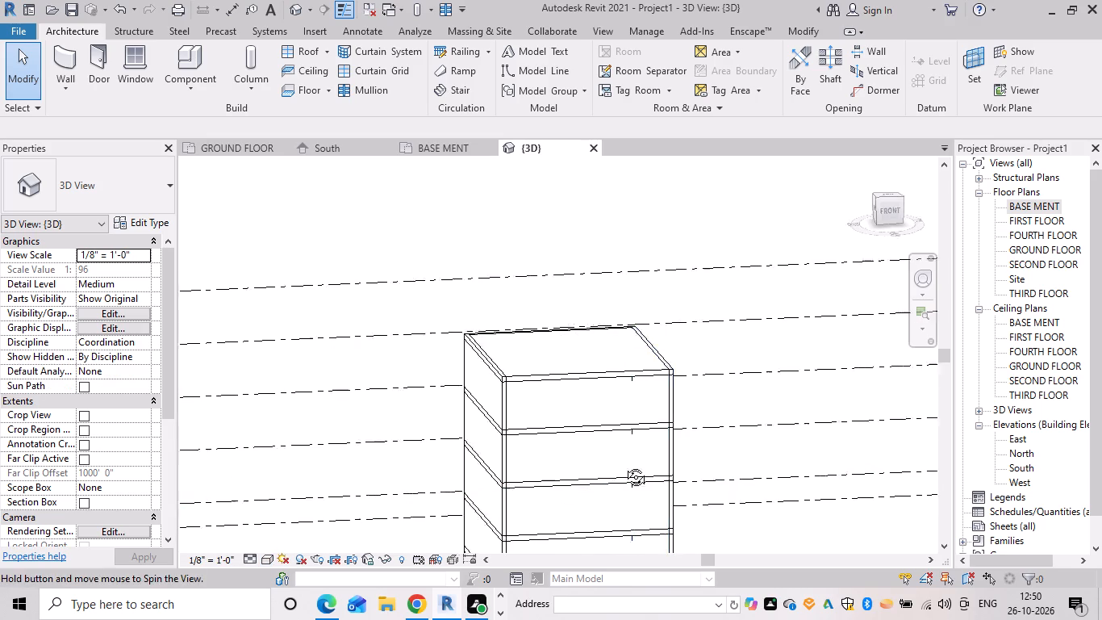
middle_click_drag(624, 465, 482, 475, "shift")
scroll(505, 430, "up", 5)
middle_click_drag(507, 421, 662, 362, "shift")
scroll(663, 381, "down", 2)
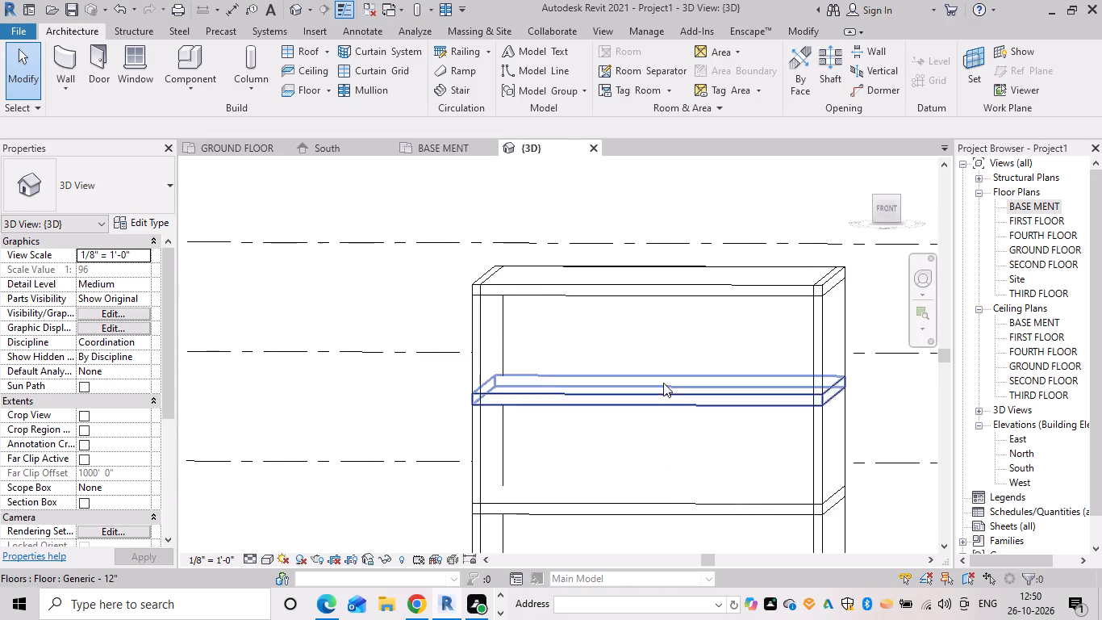
scroll(663, 383, "down", 3)
middle_click_drag(708, 463, 568, 554, "shift")
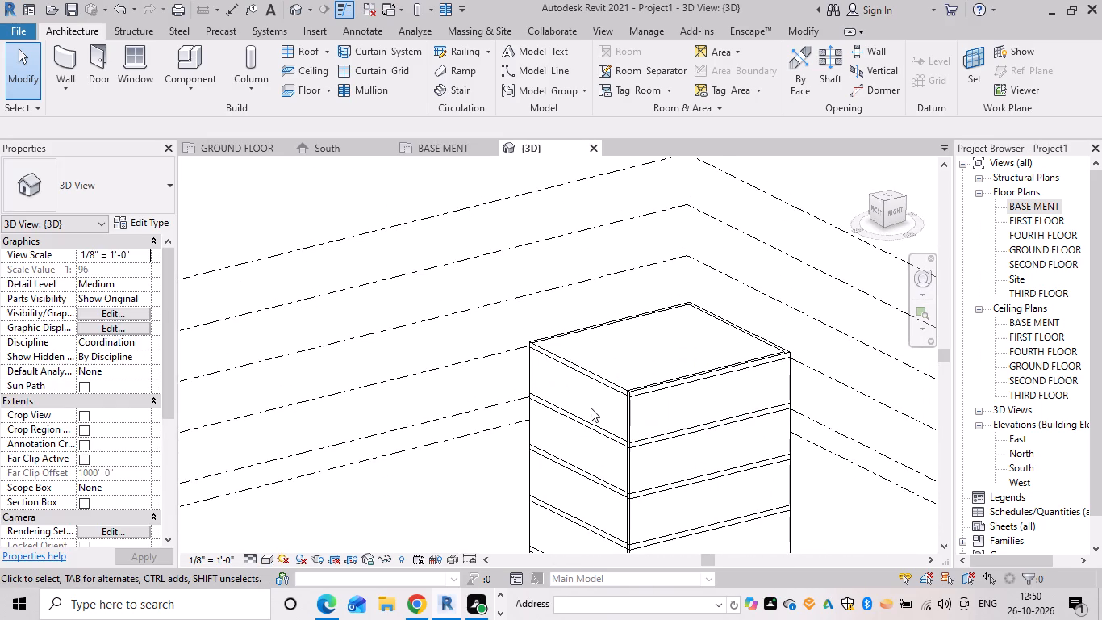
scroll(616, 441, "down", 5)
middle_click_drag(572, 458, 687, 457, "shift")
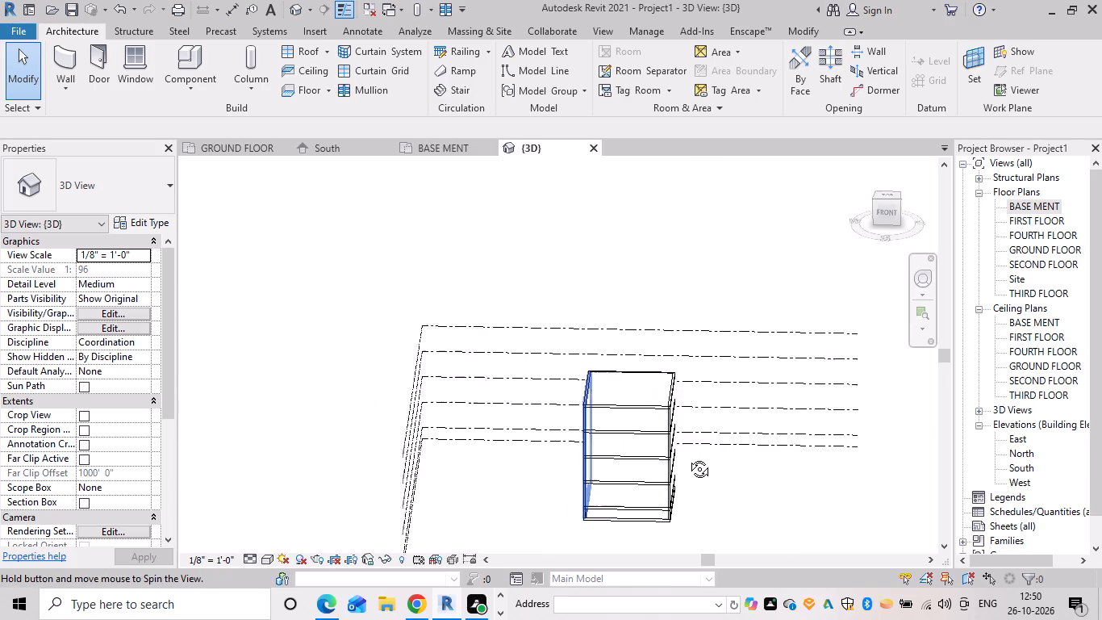
middle_click_drag(687, 457, 687, 461, "shift")
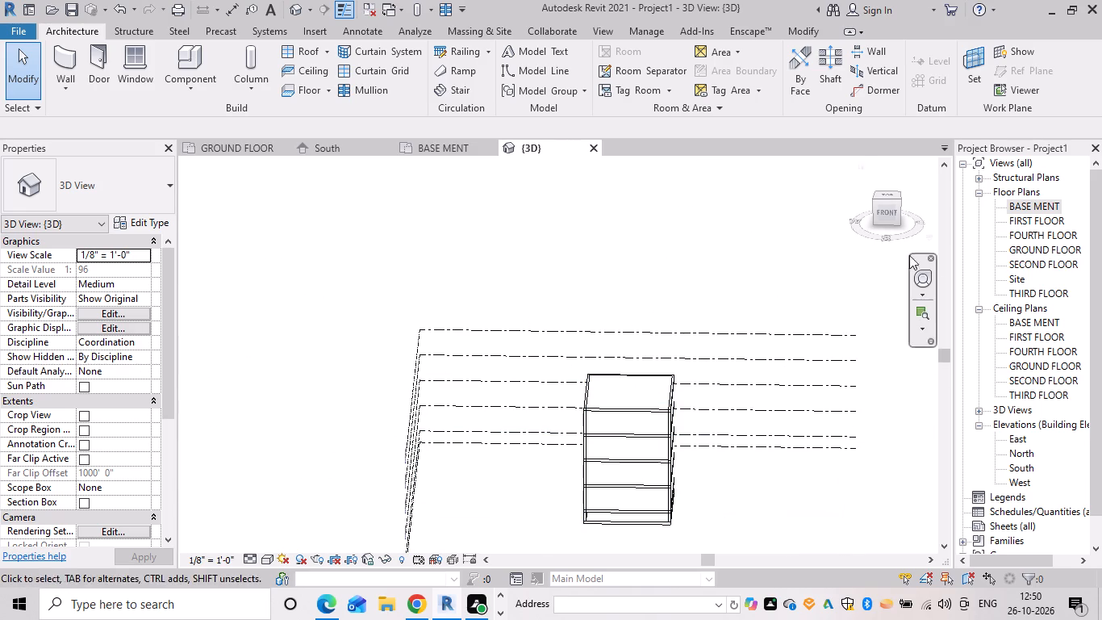
left_click(885, 212)
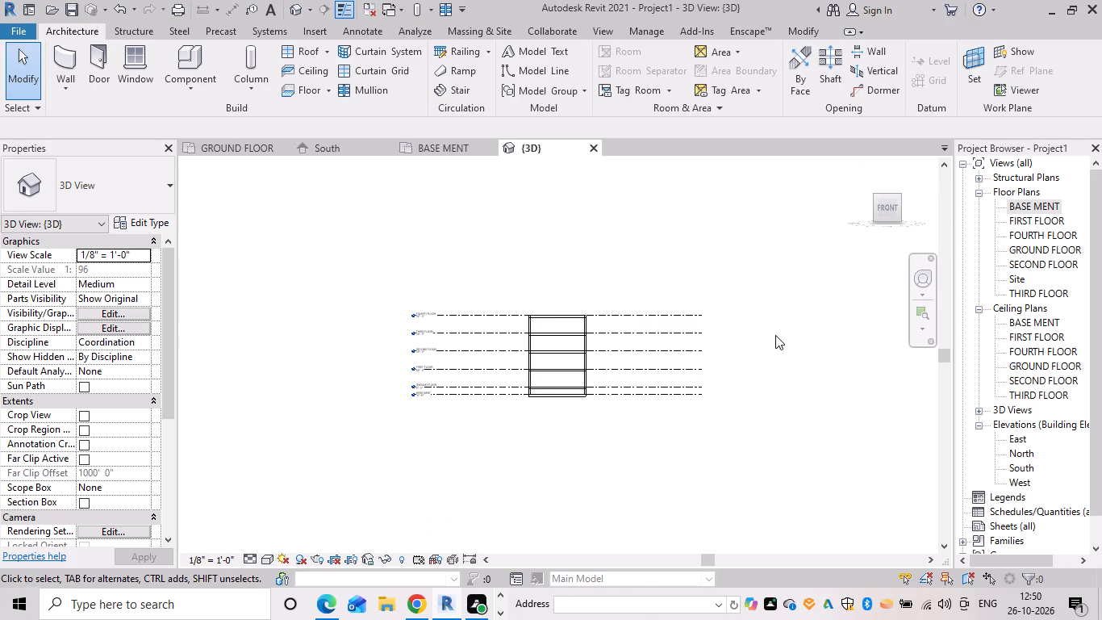
Edit the basement floor boundary, moving its south edge outward so the slab is about 48'-6" deep, and finish the sketch.
scroll(795, 329, "down", 2)
middle_click_drag(794, 335, 659, 455, "shift")
scroll(608, 397, "up", 6)
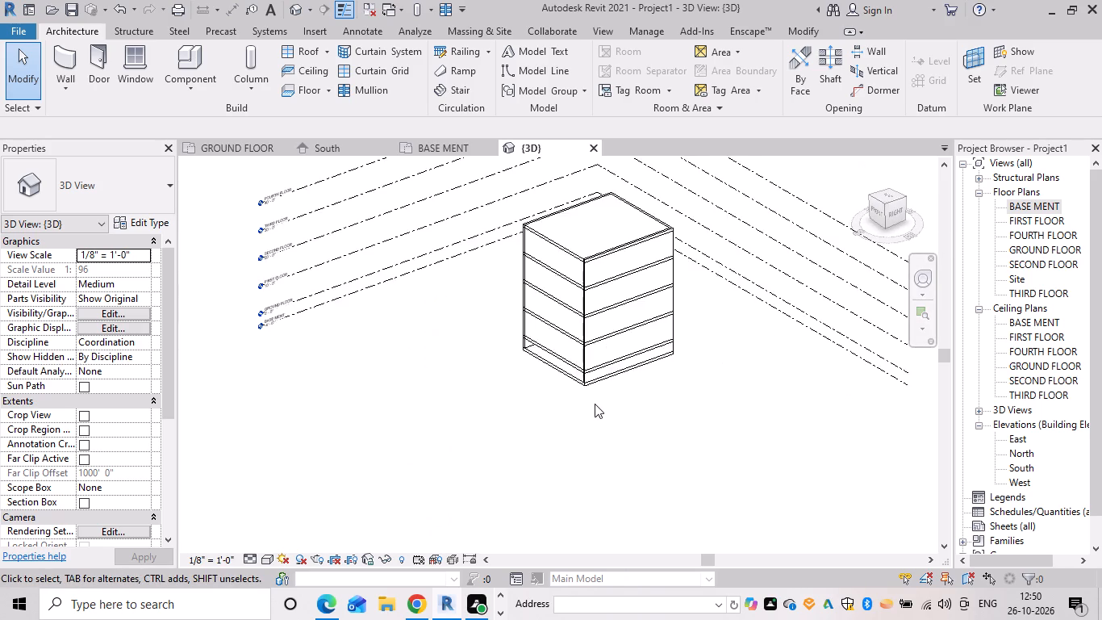
scroll(570, 376, "up", 5)
left_click(570, 376)
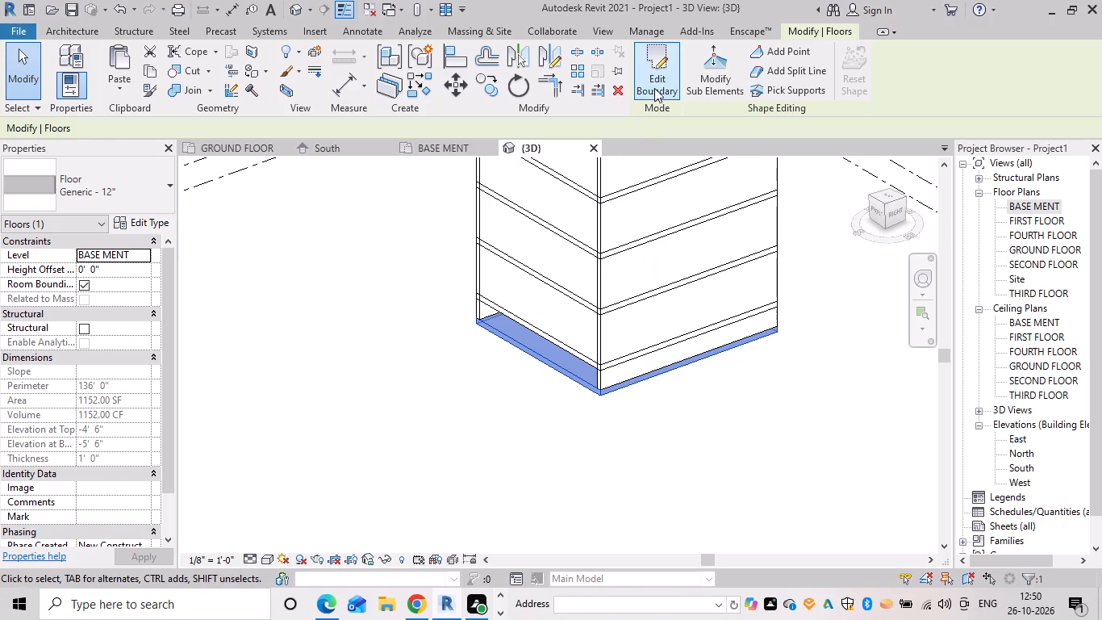
left_click(654, 87)
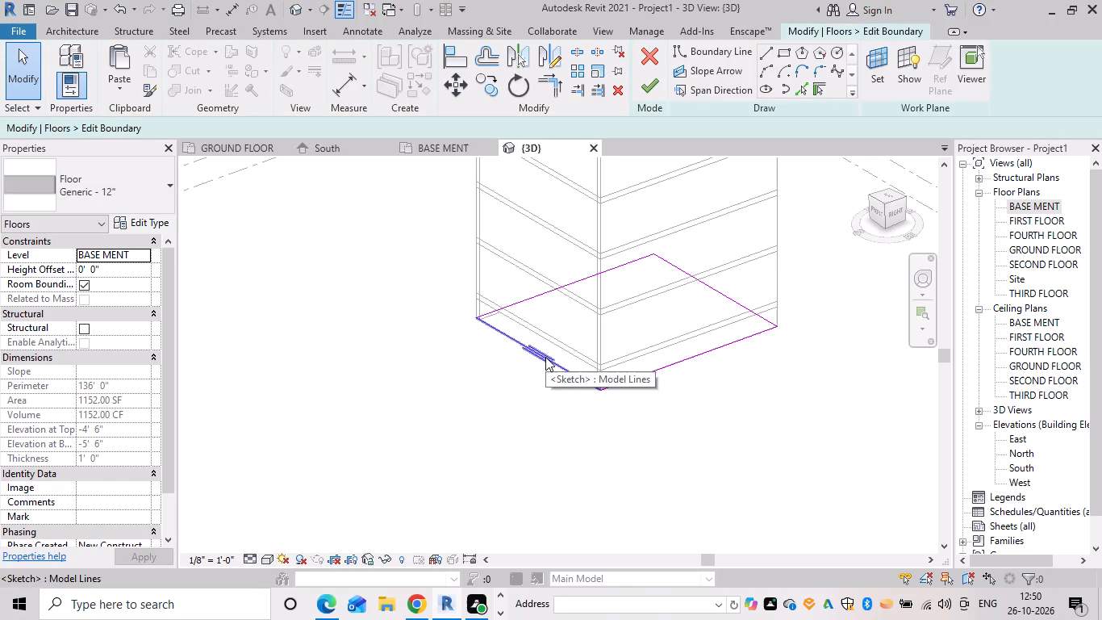
left_click_drag(545, 357, 510, 394)
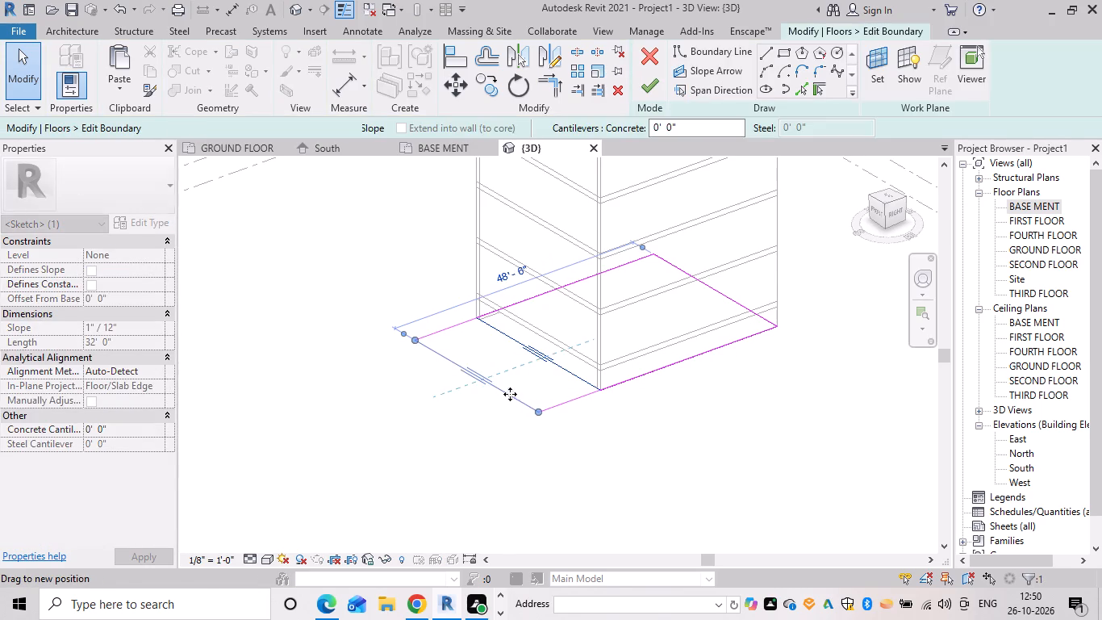
left_click(625, 420)
left_click(653, 90)
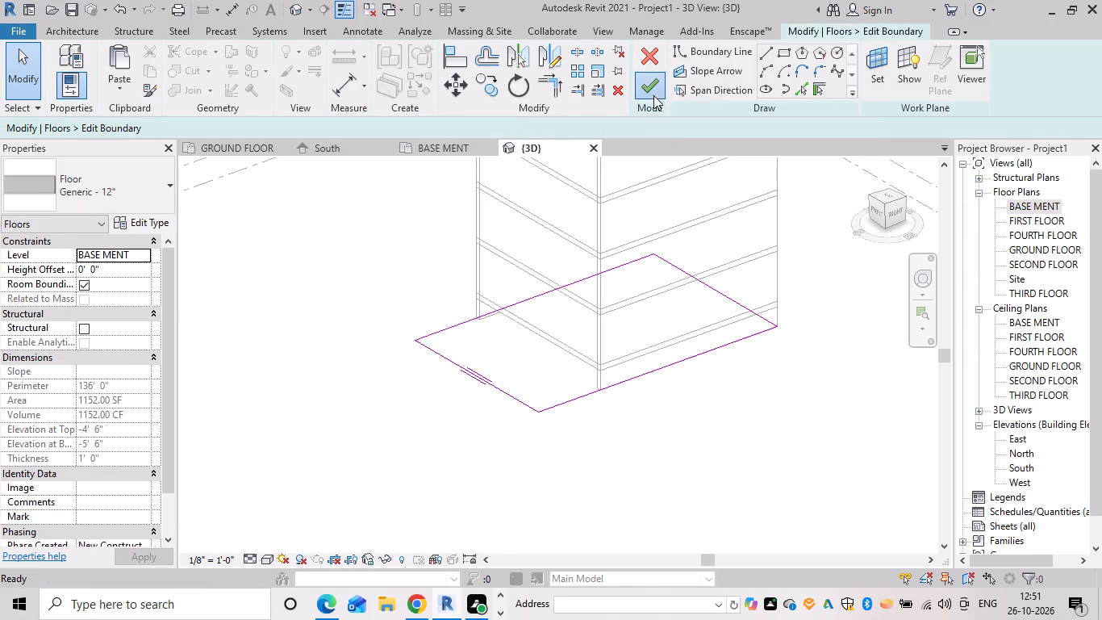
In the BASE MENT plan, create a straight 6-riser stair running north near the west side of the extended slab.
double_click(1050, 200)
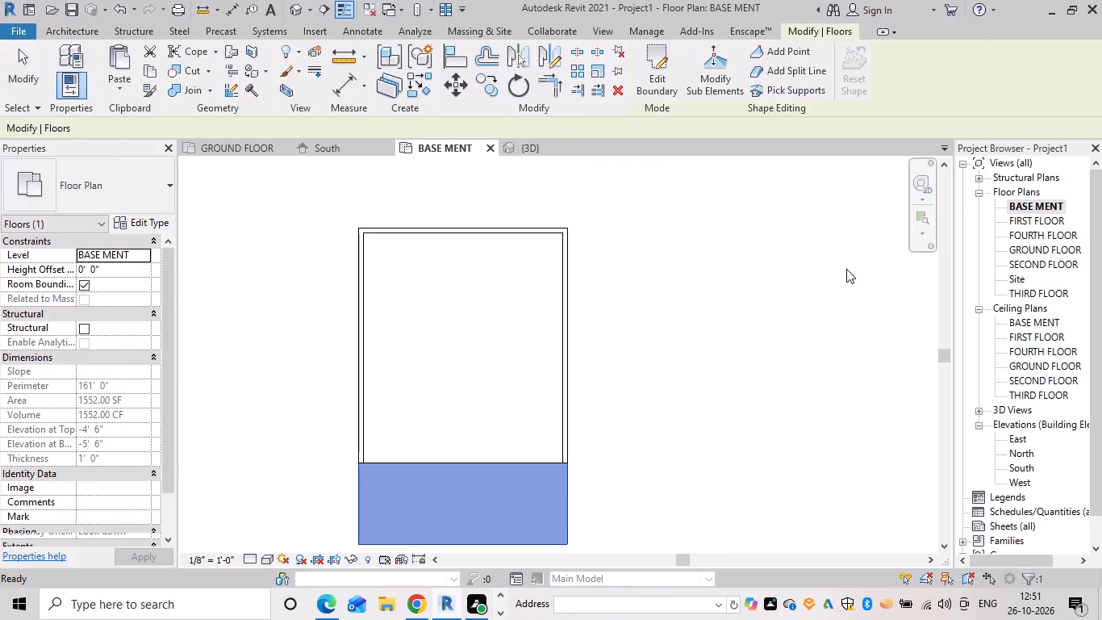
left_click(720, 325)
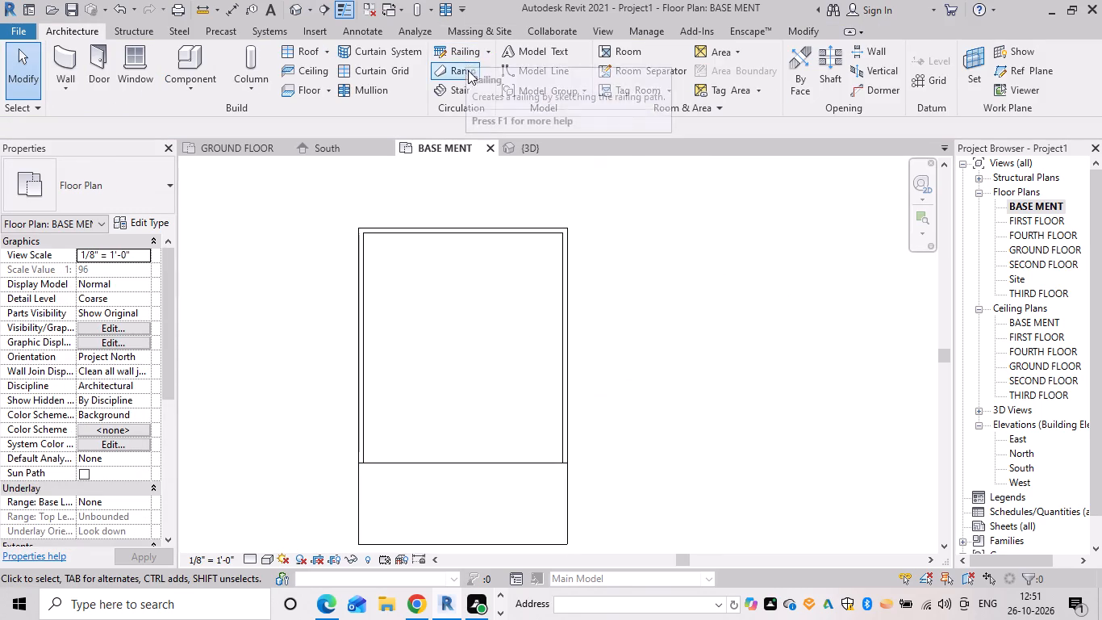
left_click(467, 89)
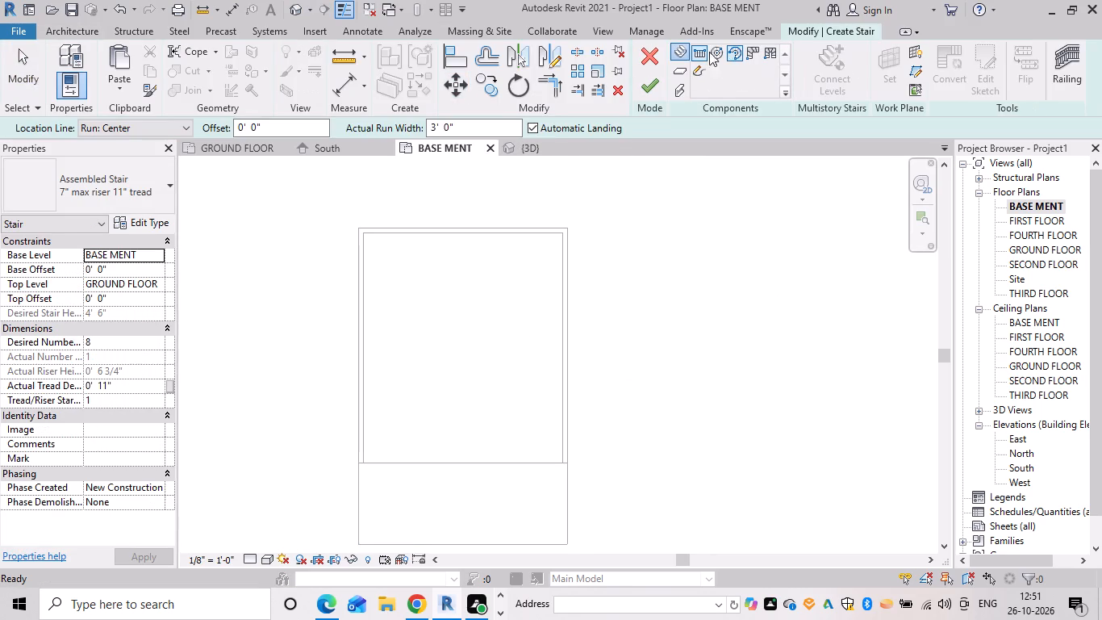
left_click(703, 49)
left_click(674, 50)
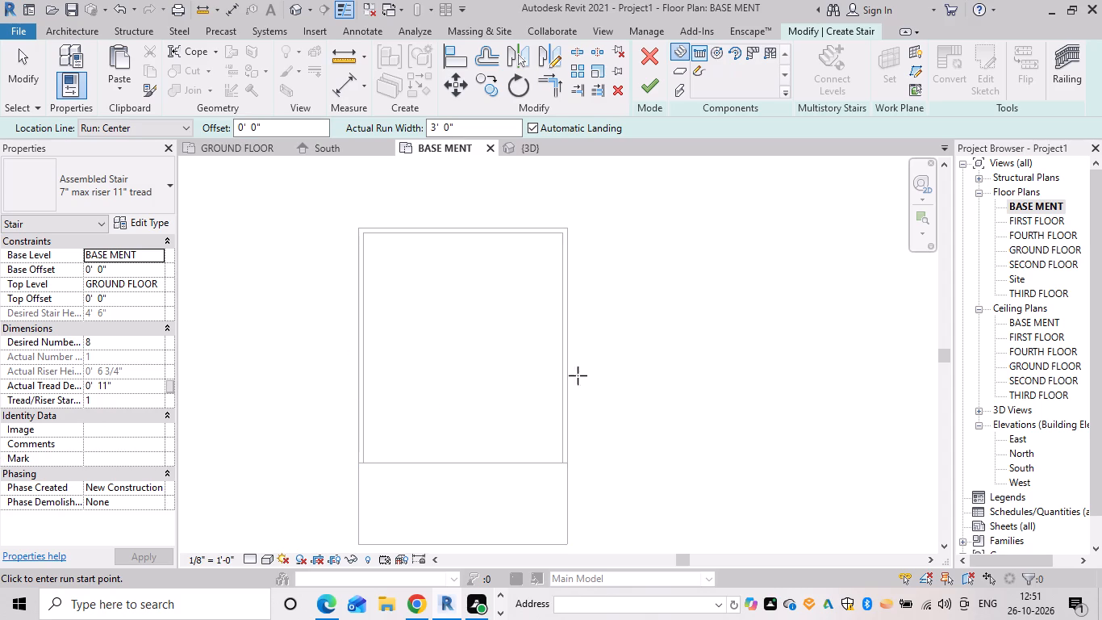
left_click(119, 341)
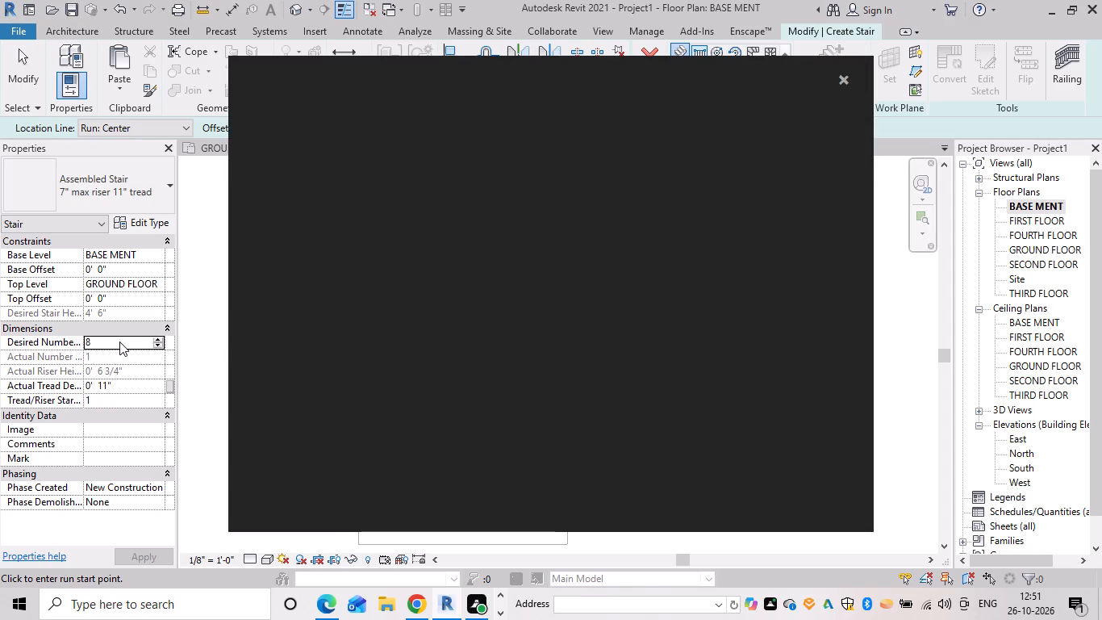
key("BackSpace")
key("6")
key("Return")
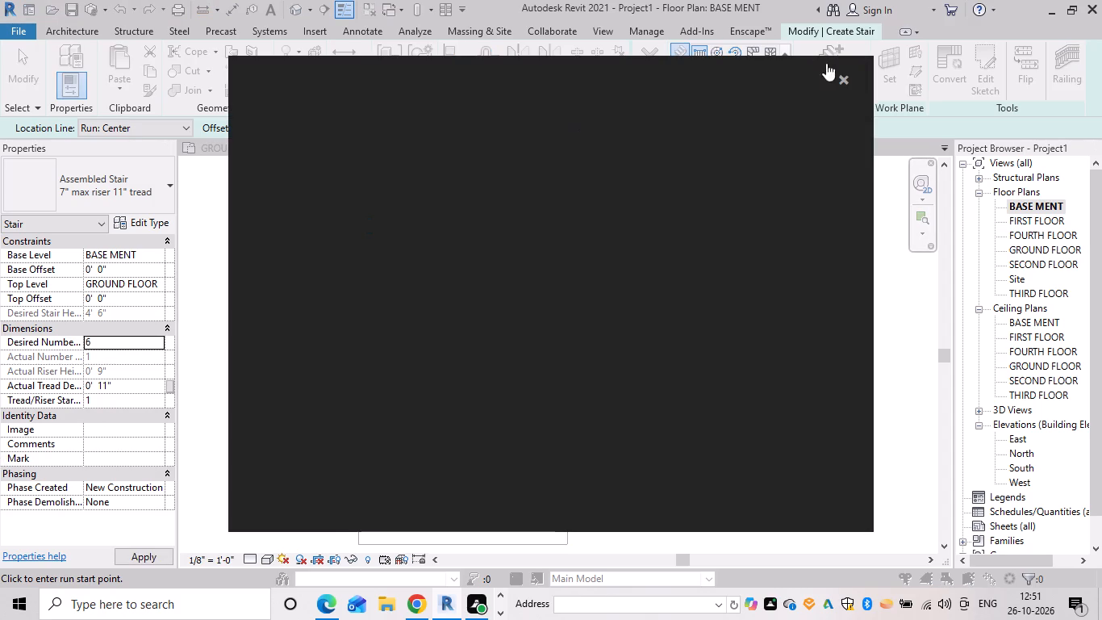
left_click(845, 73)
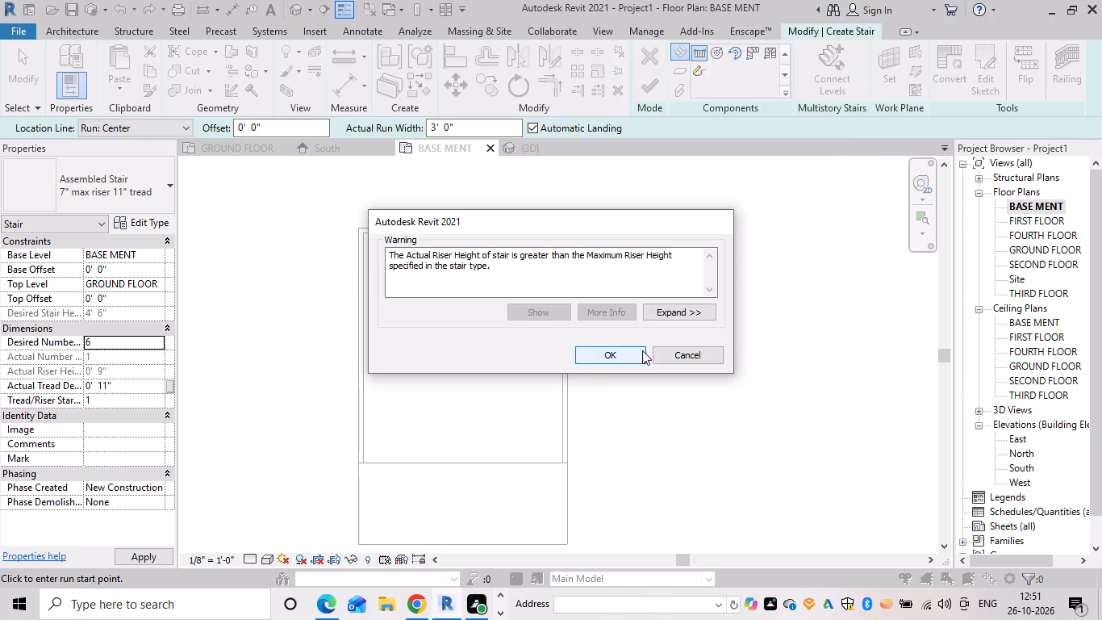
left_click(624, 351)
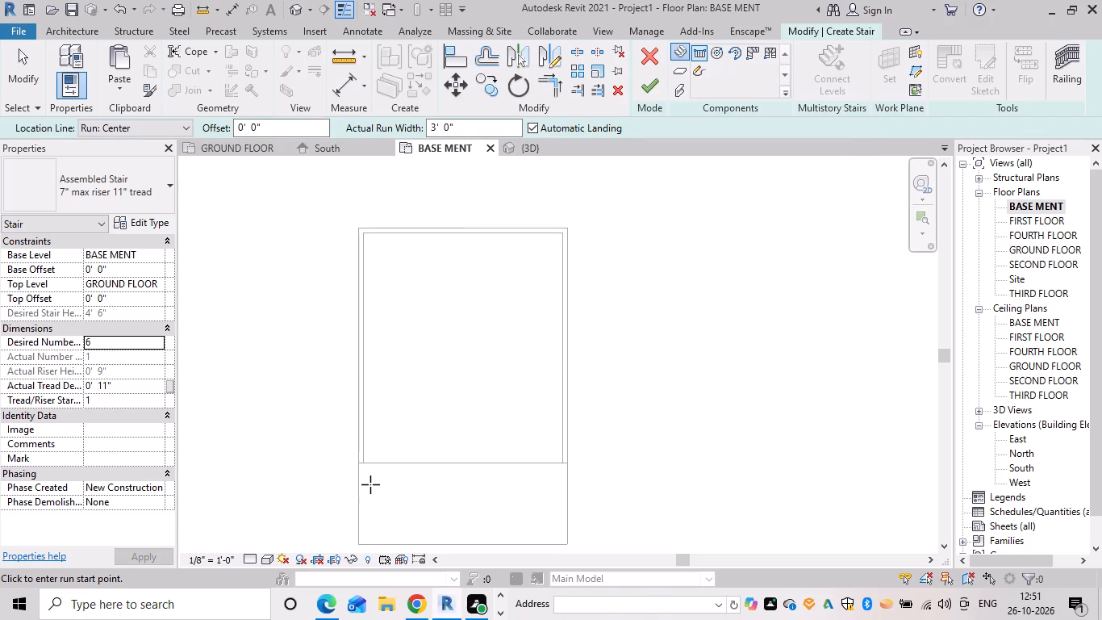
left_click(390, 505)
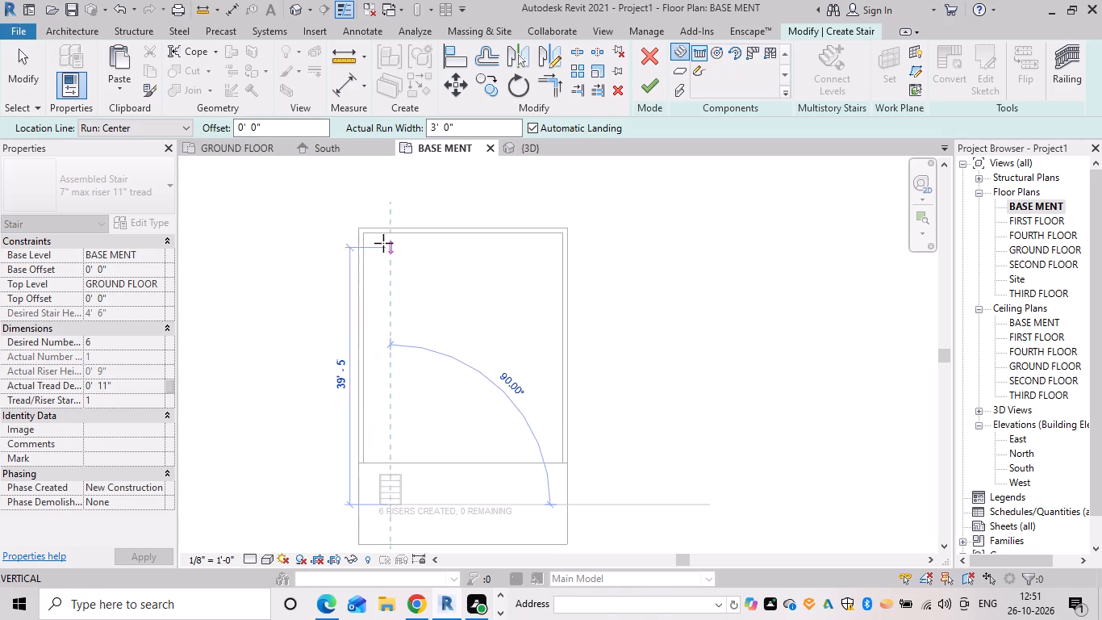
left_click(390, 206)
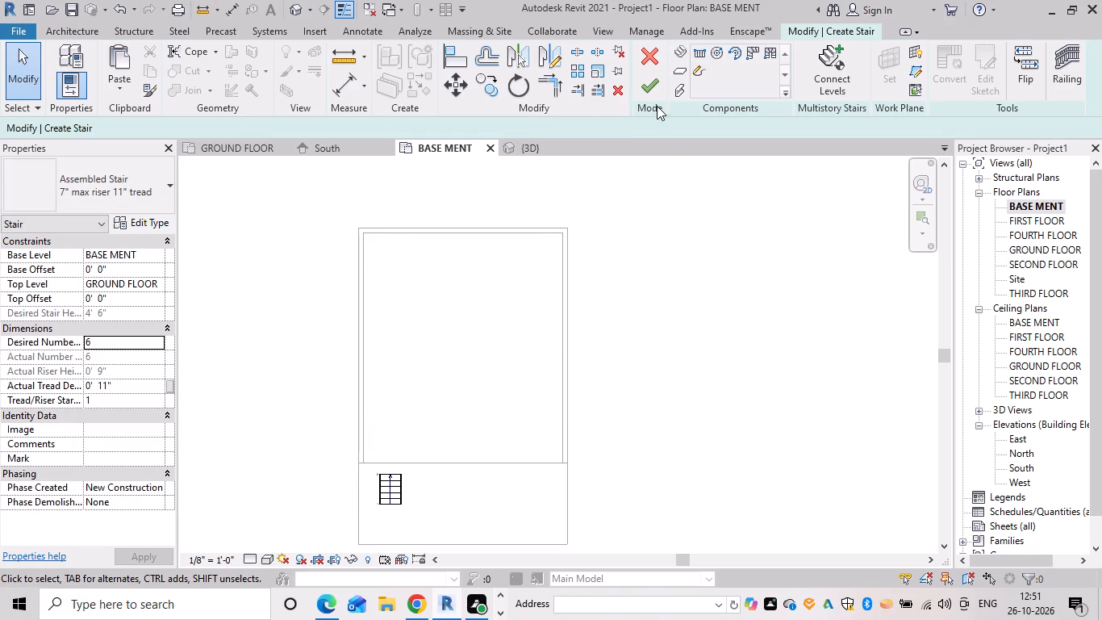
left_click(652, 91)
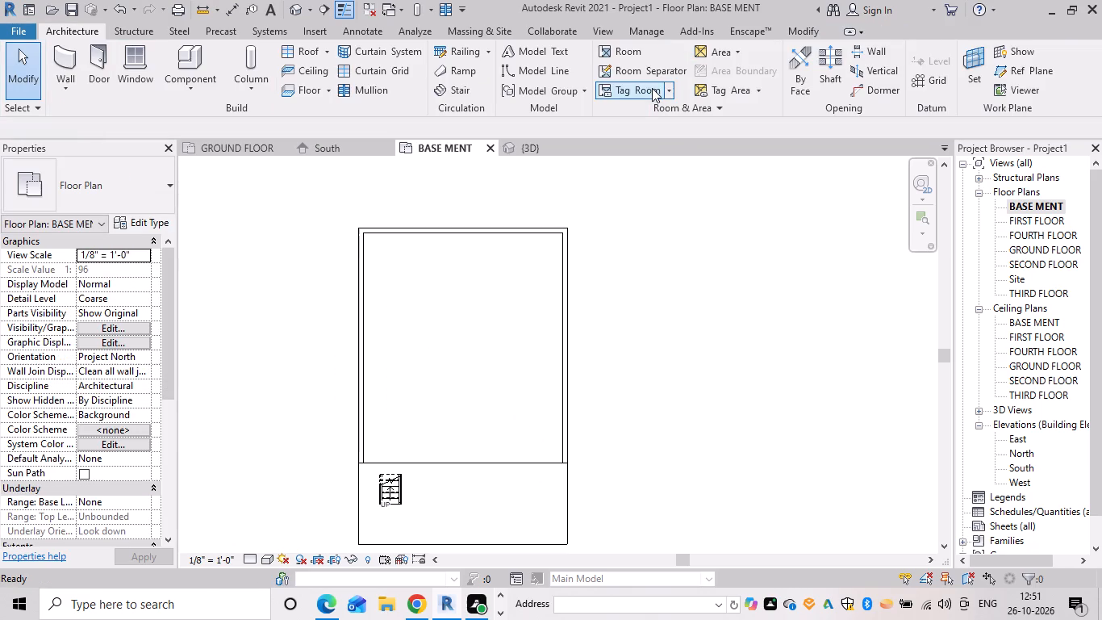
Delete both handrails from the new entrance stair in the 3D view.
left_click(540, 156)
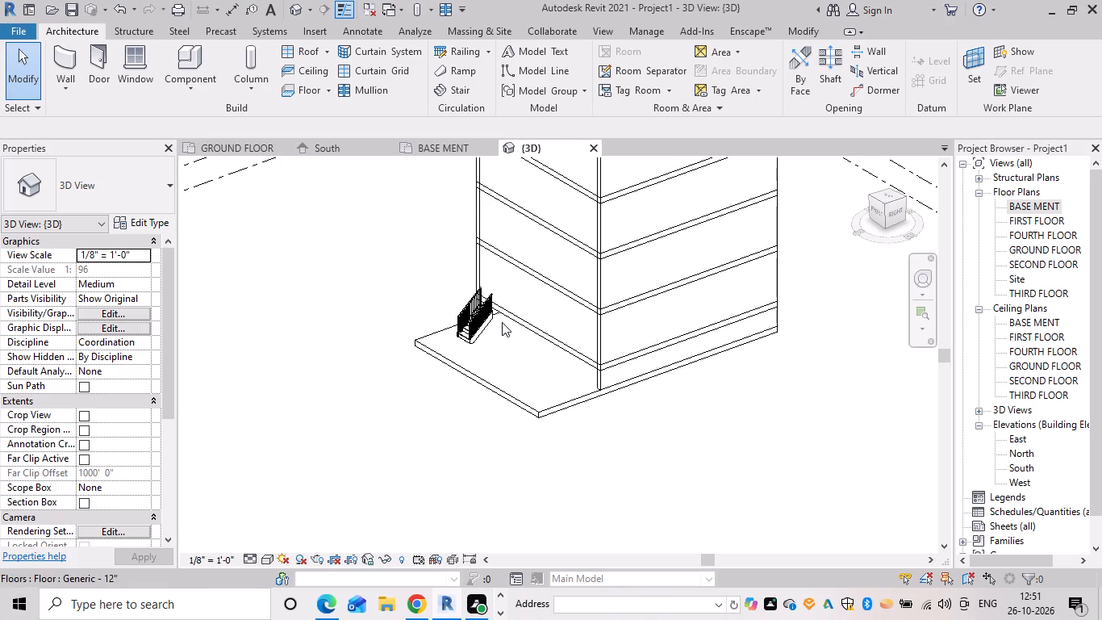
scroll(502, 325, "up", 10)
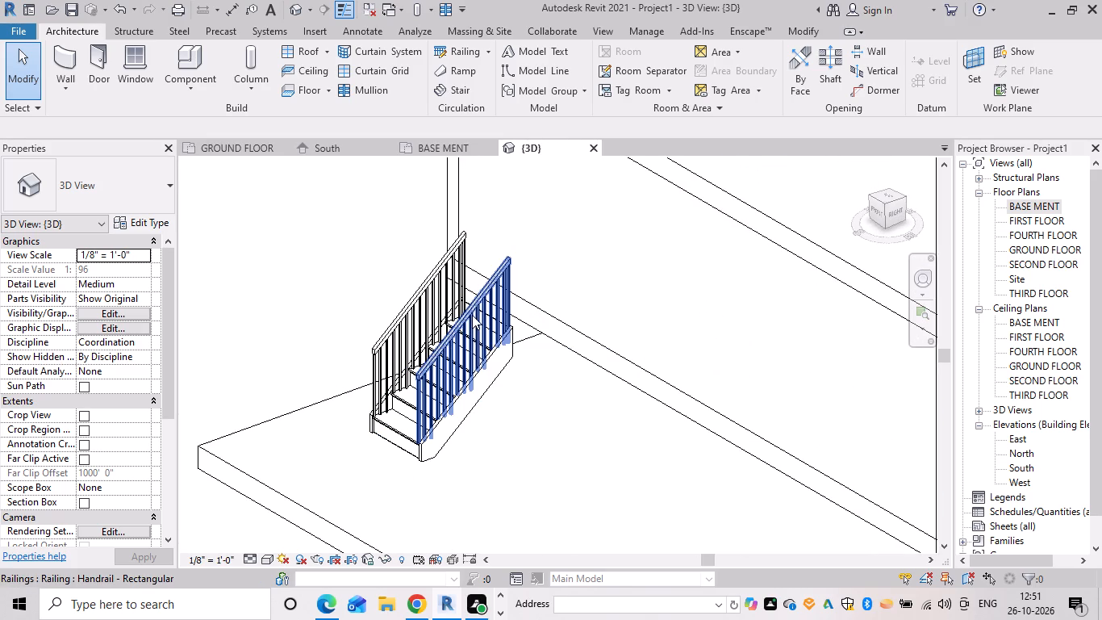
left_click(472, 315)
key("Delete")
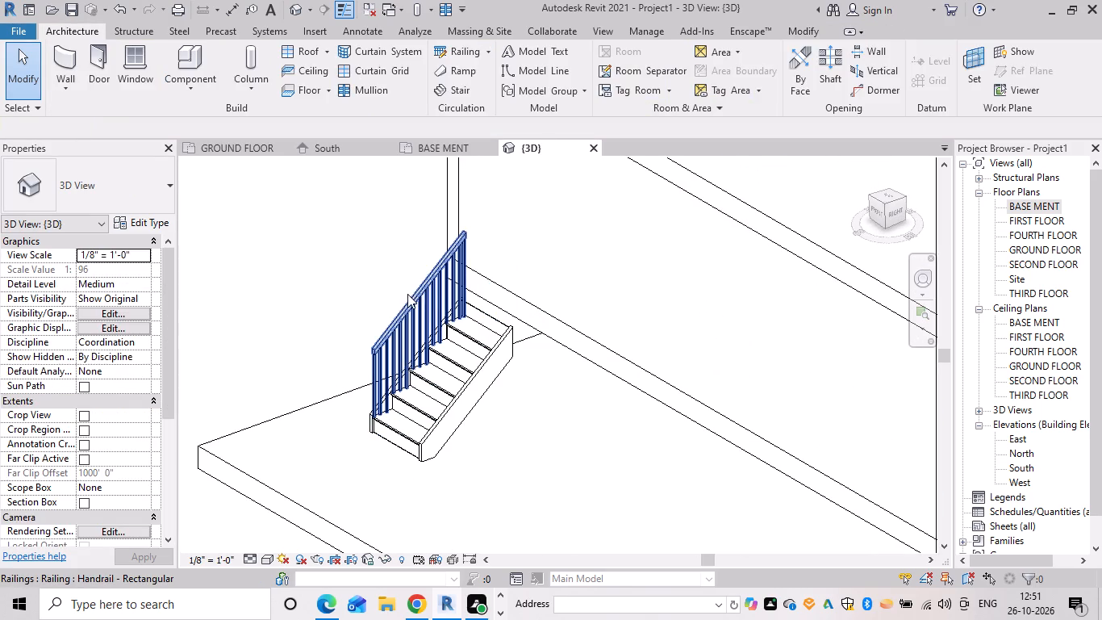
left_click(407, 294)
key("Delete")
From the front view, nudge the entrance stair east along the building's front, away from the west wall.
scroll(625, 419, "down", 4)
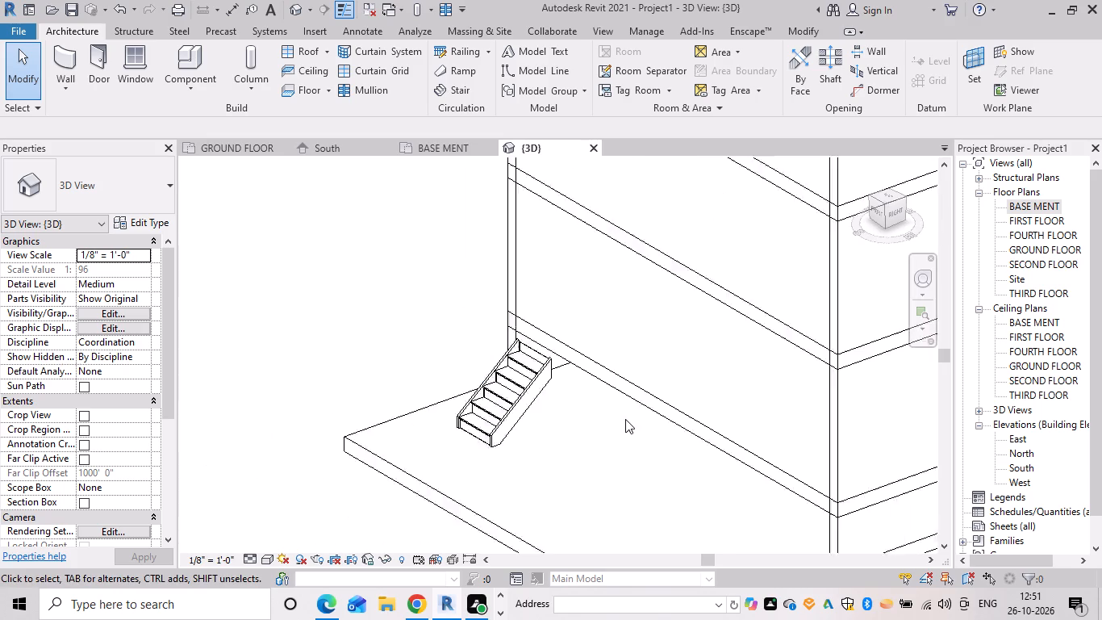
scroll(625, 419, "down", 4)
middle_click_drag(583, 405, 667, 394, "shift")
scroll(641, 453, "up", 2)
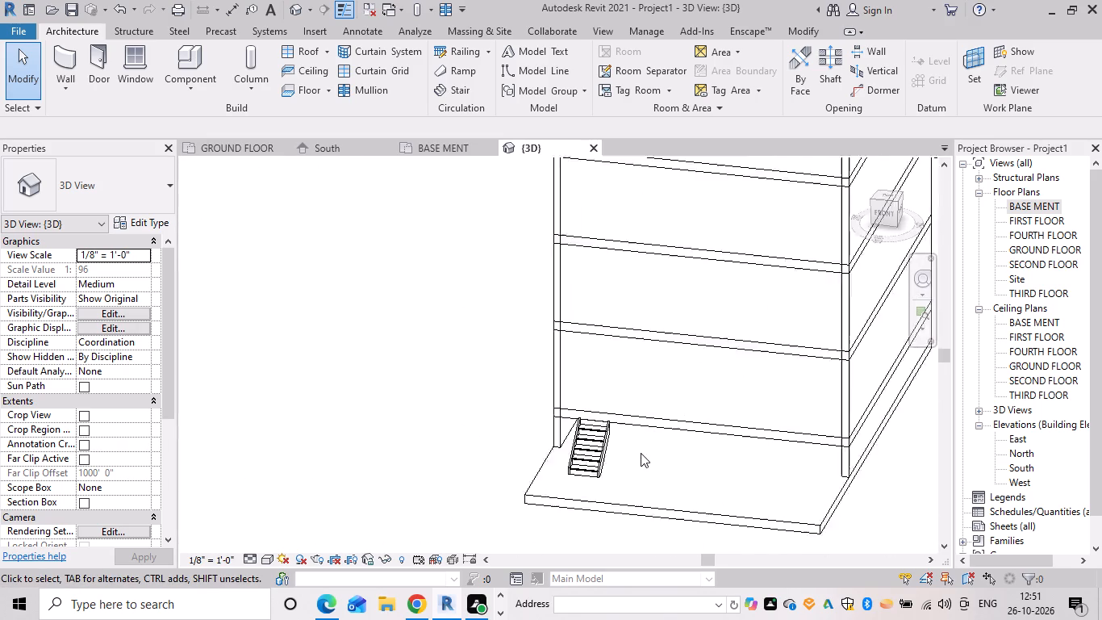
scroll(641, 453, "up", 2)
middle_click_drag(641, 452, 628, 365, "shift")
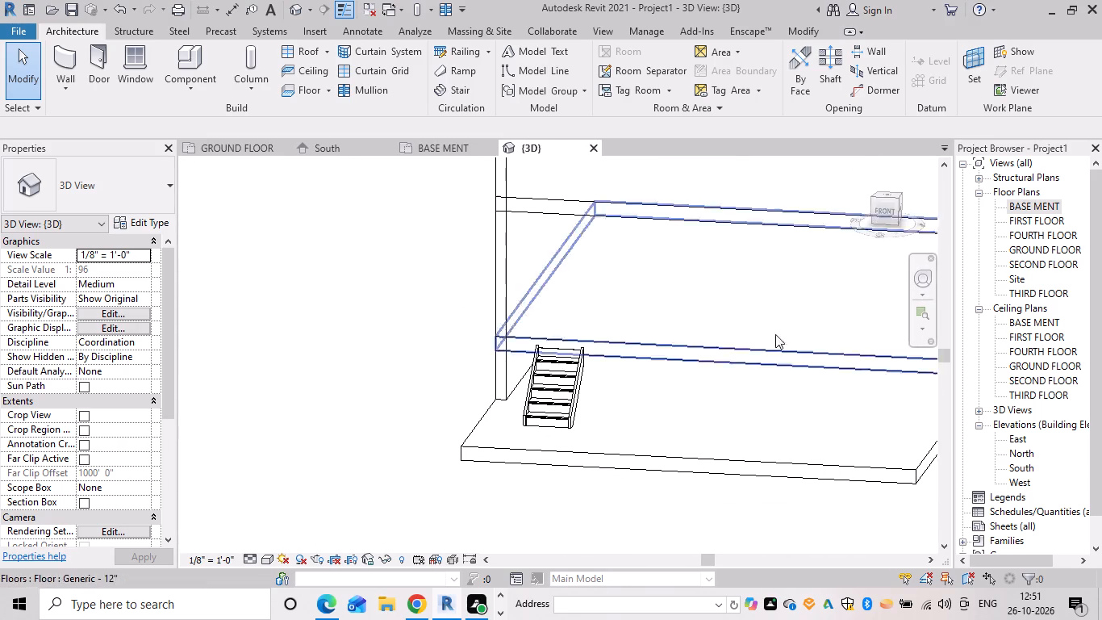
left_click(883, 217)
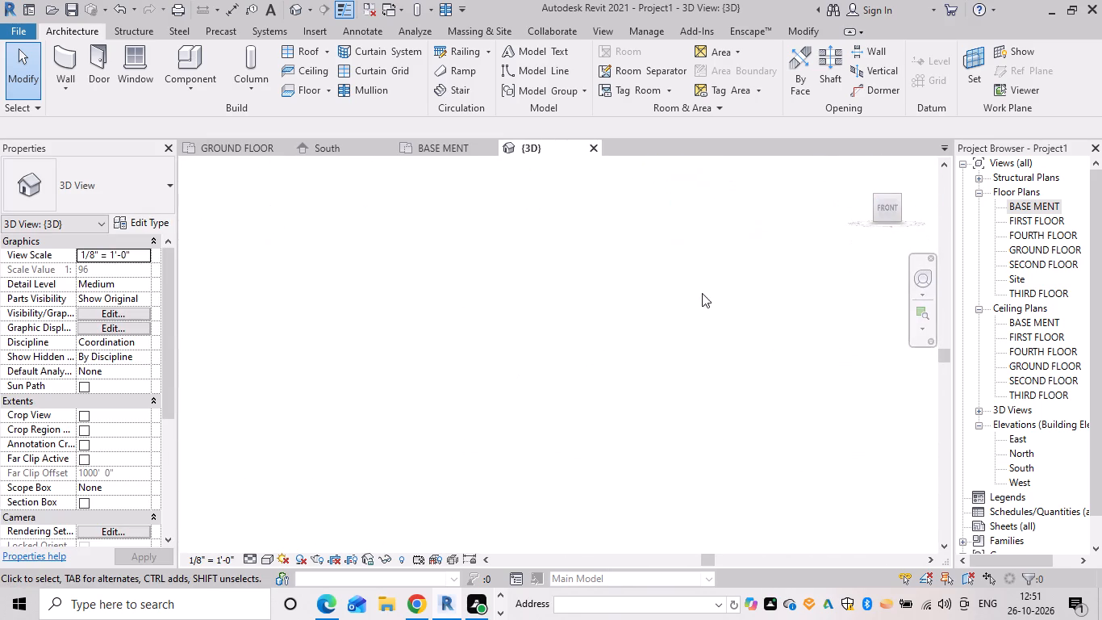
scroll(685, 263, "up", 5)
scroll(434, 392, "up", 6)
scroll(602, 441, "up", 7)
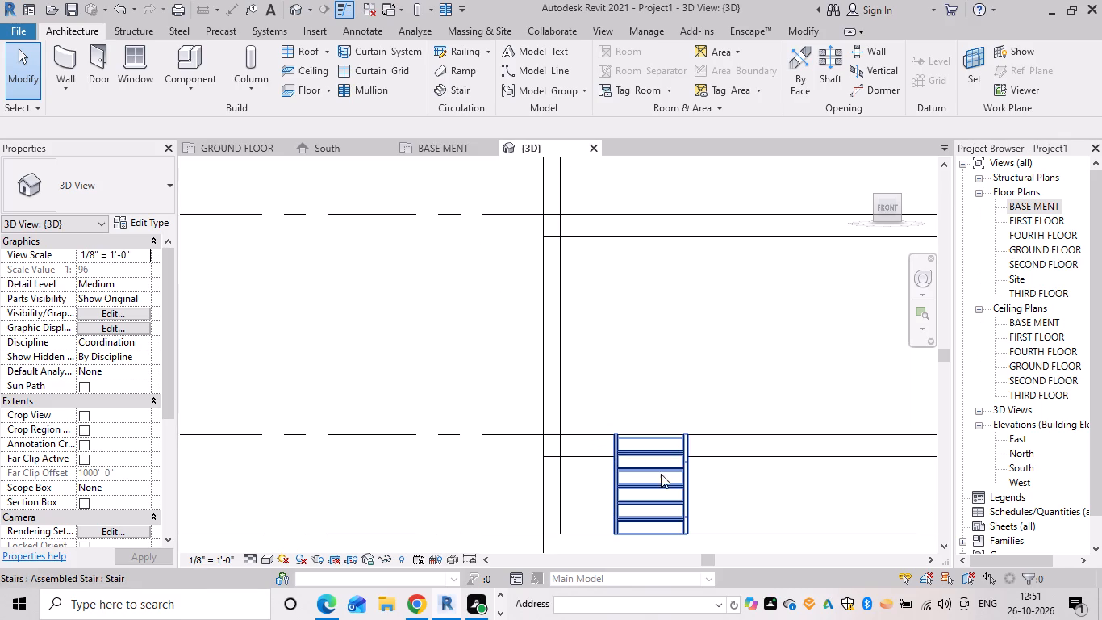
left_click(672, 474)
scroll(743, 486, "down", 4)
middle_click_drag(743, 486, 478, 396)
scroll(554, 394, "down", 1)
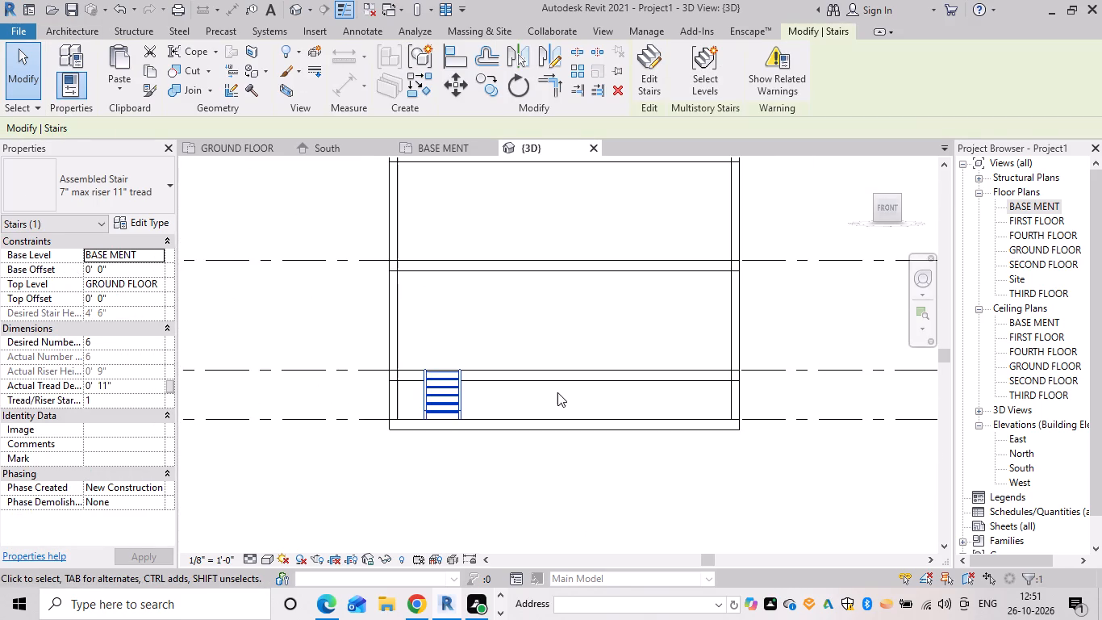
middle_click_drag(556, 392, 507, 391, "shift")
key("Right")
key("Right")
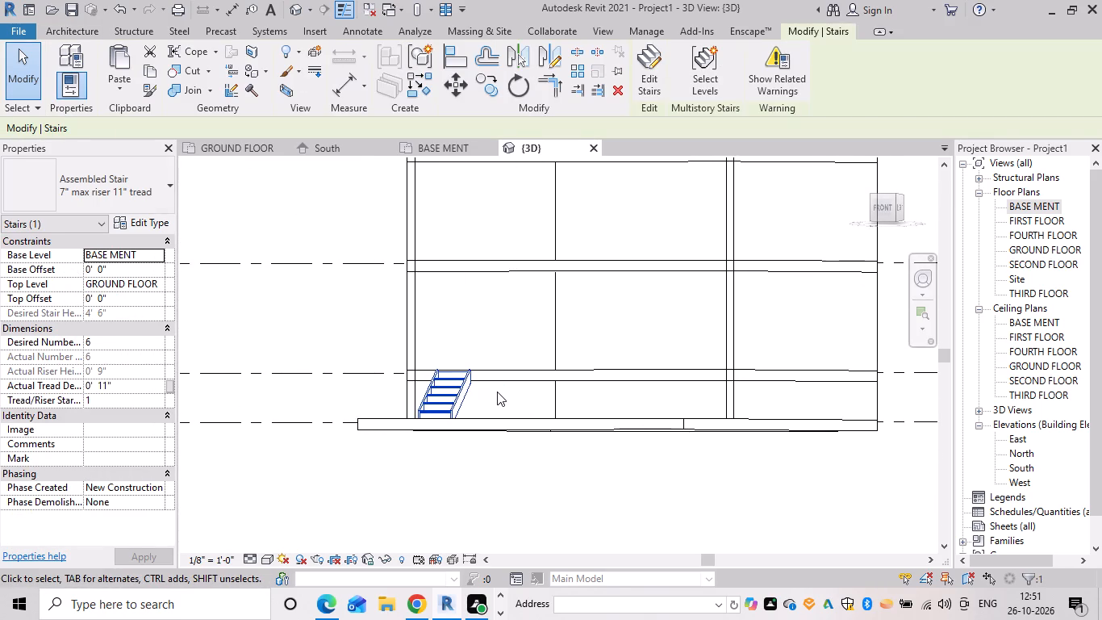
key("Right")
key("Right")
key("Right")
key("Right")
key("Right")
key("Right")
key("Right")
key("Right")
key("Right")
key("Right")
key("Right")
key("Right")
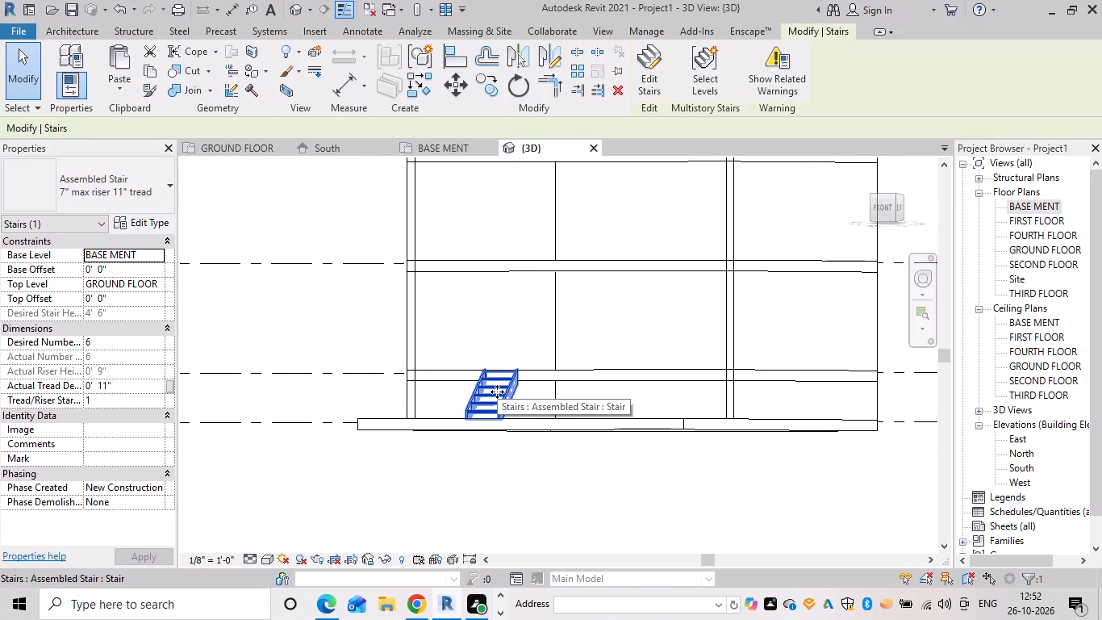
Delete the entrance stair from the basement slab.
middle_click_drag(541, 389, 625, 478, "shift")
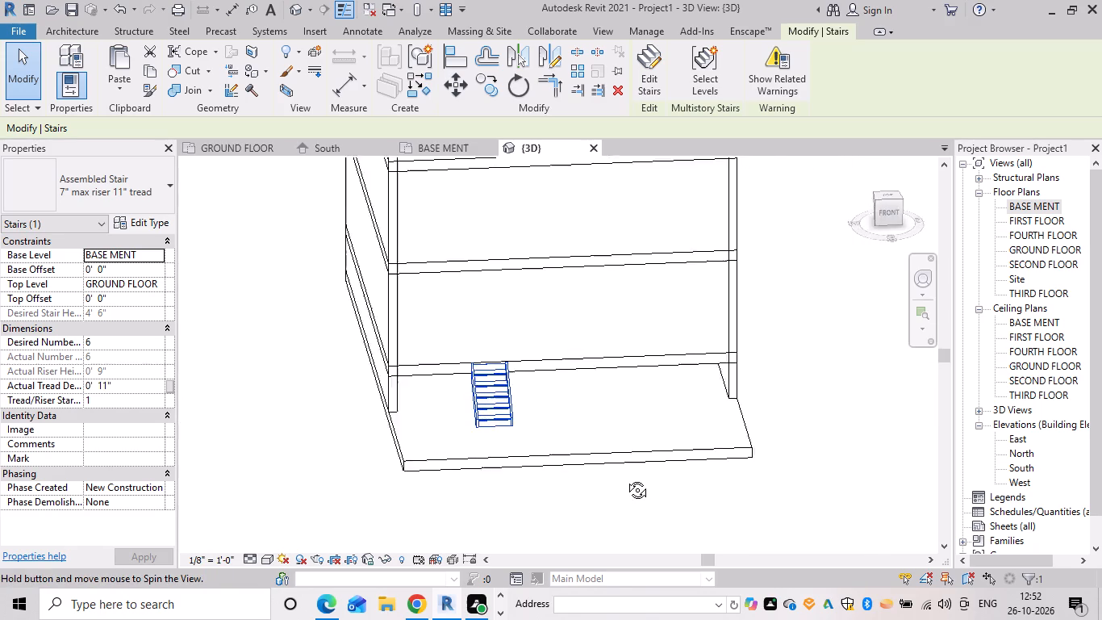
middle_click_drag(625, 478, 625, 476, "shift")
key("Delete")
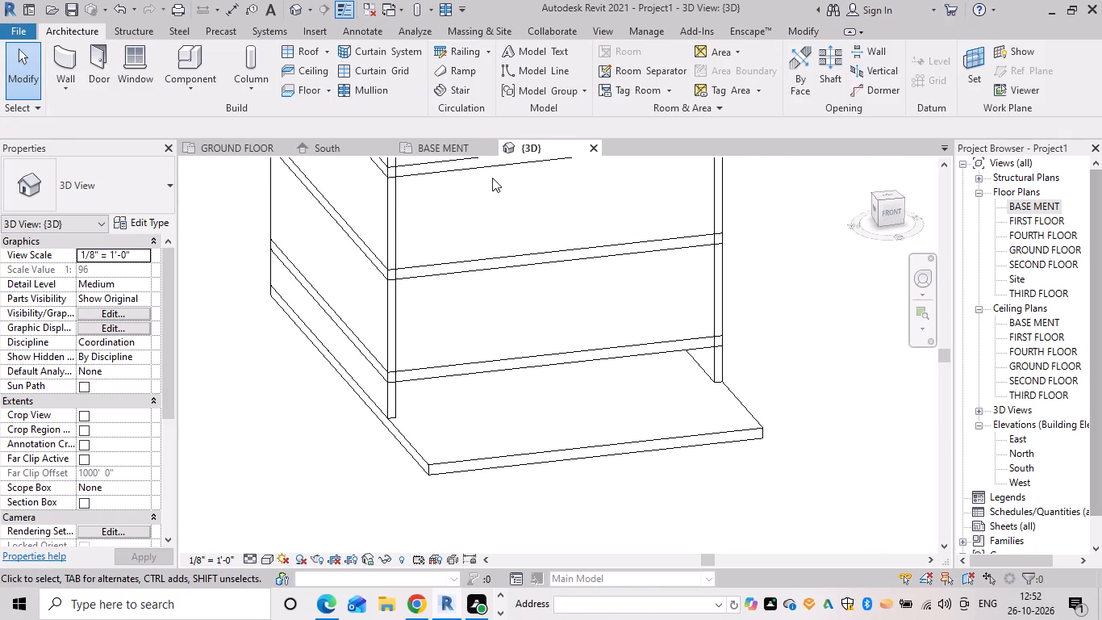
In the South elevation, set the BASE MENT level's elevation to -3'-6".
left_click_drag(329, 139, 334, 149)
left_click(338, 157)
left_click(339, 154)
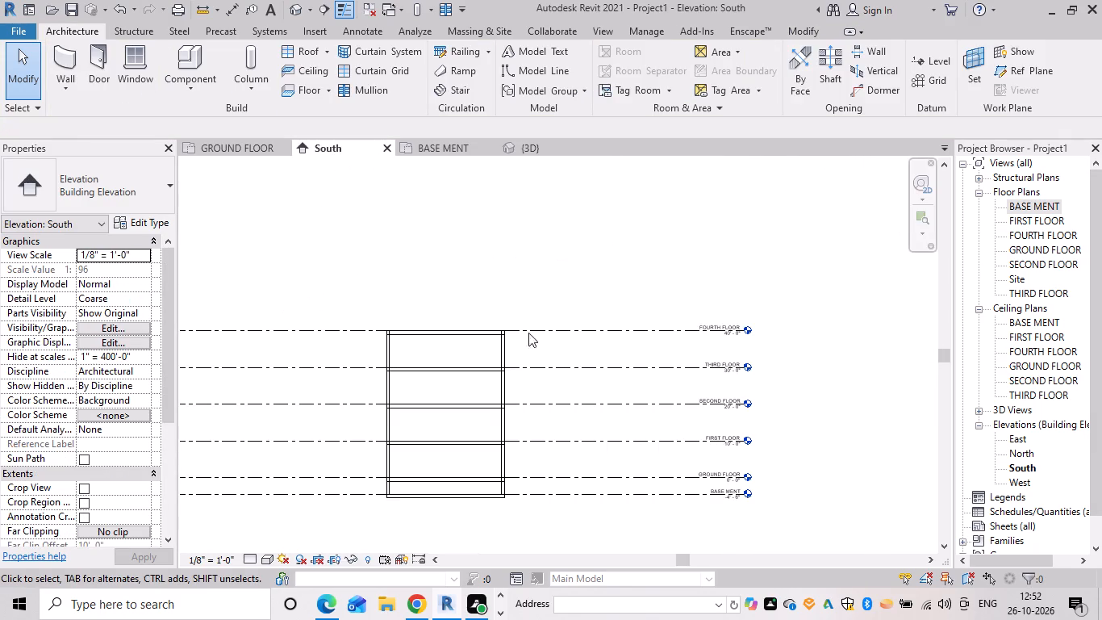
scroll(611, 538, "up", 4)
scroll(802, 456, "up", 11)
middle_click_drag(847, 481, 662, 480)
scroll(670, 475, "up", 5)
left_click(587, 476)
left_click(595, 475)
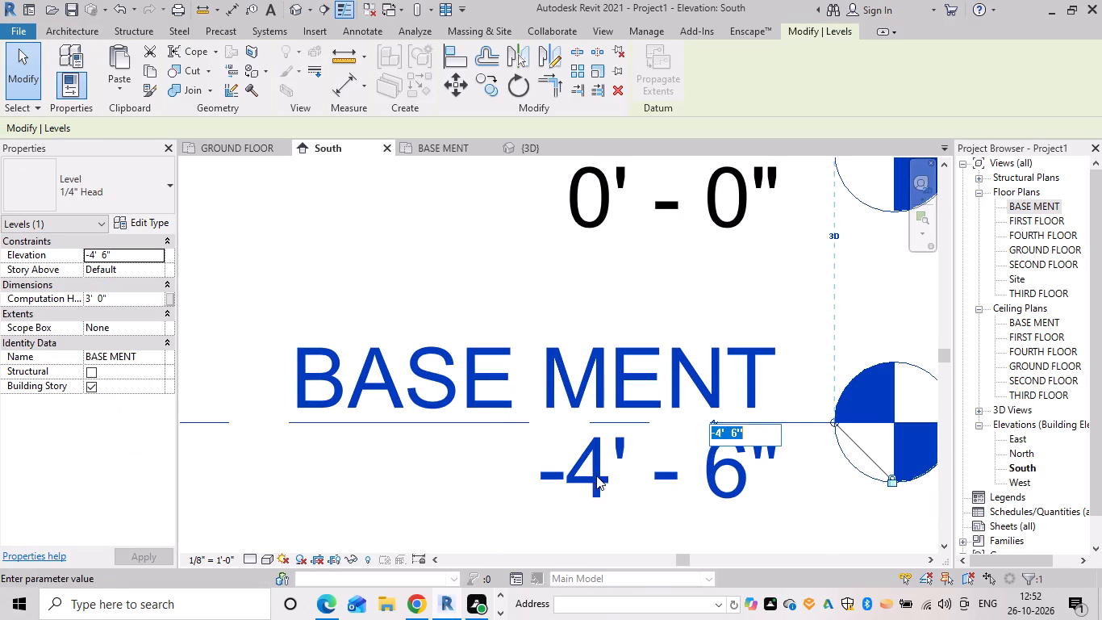
left_click(604, 475)
left_click(607, 470)
scroll(733, 434, "up", 5)
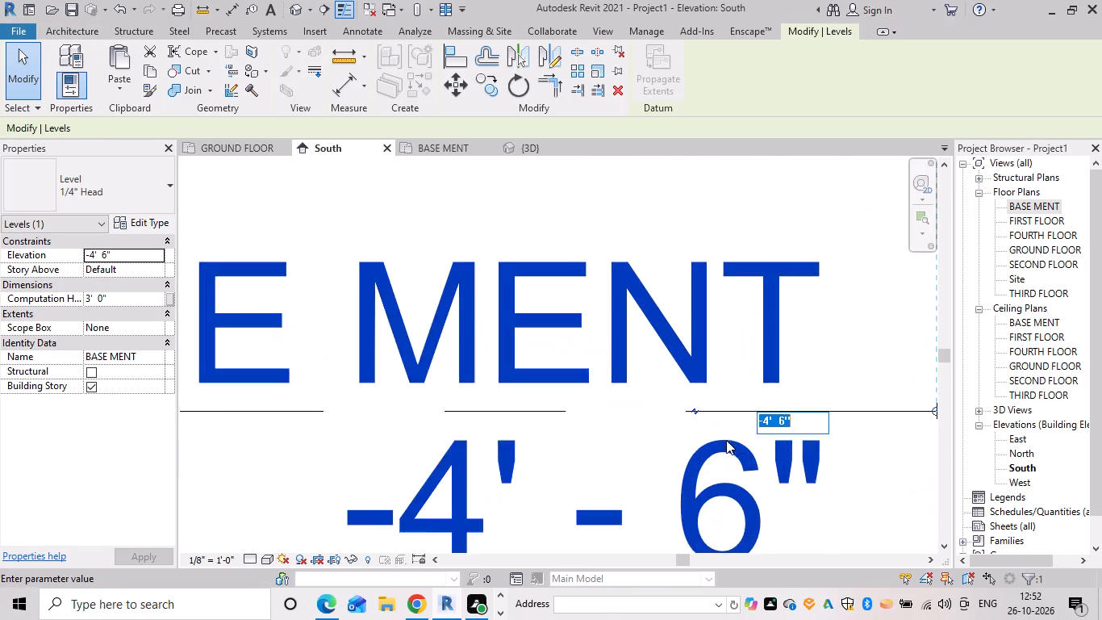
scroll(728, 441, "up", 2)
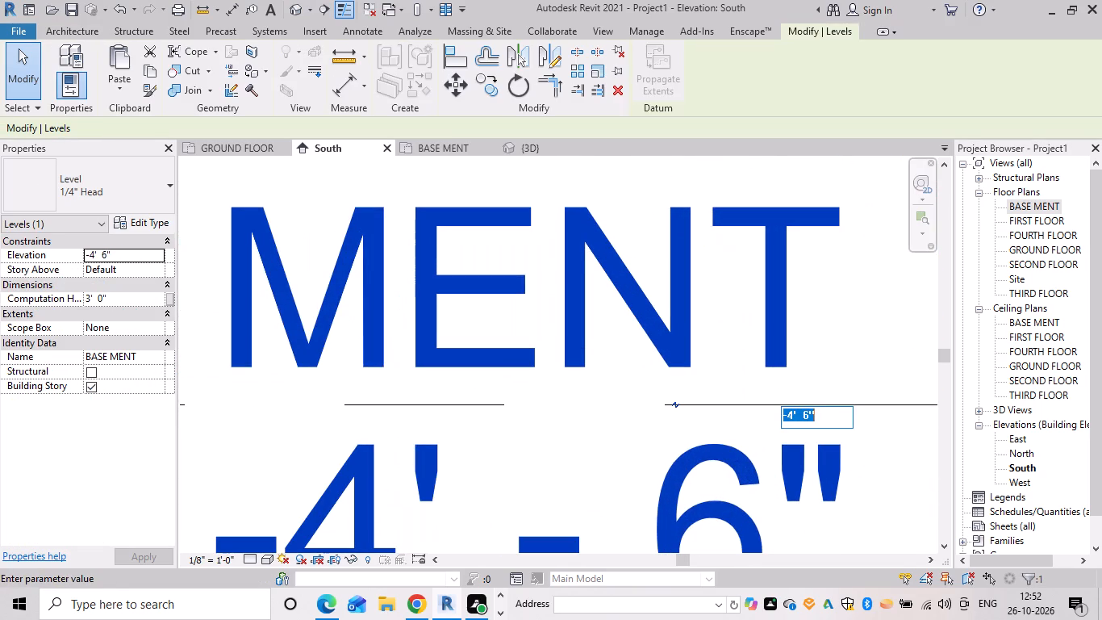
left_click(795, 416)
key("BackSpace")
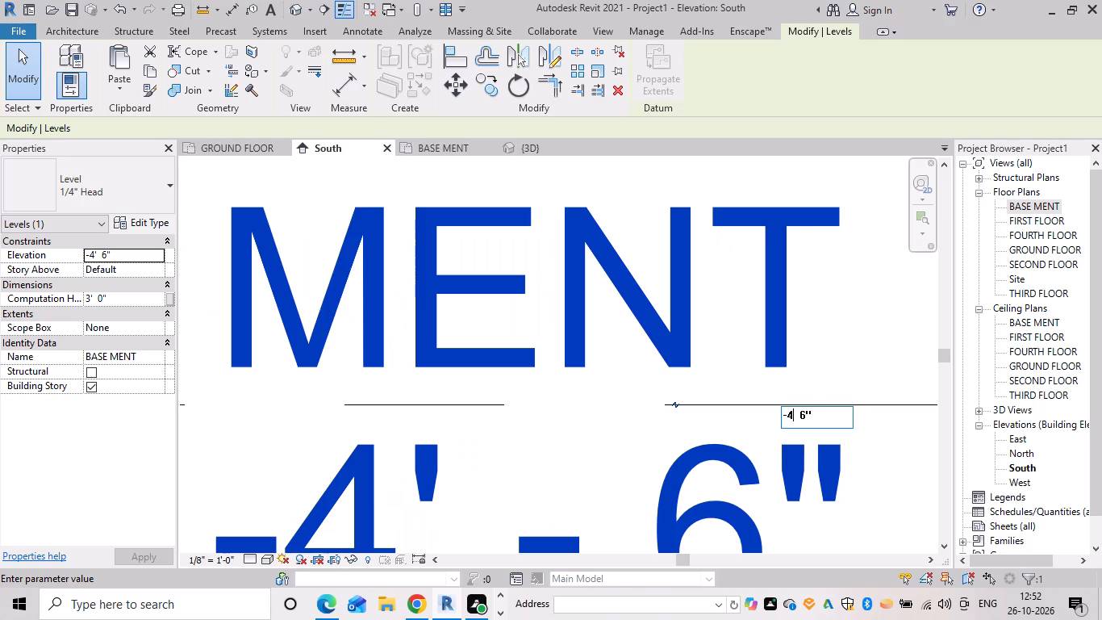
key("BackSpace")
key("3")
key("Return")
scroll(760, 496, "down", 3)
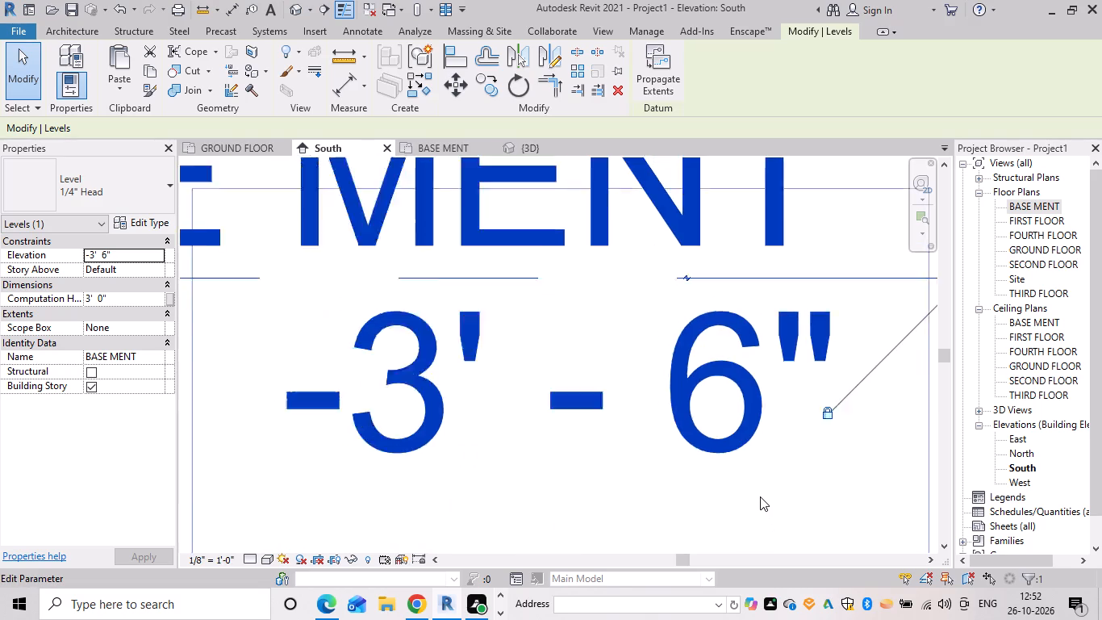
scroll(760, 496, "down", 18)
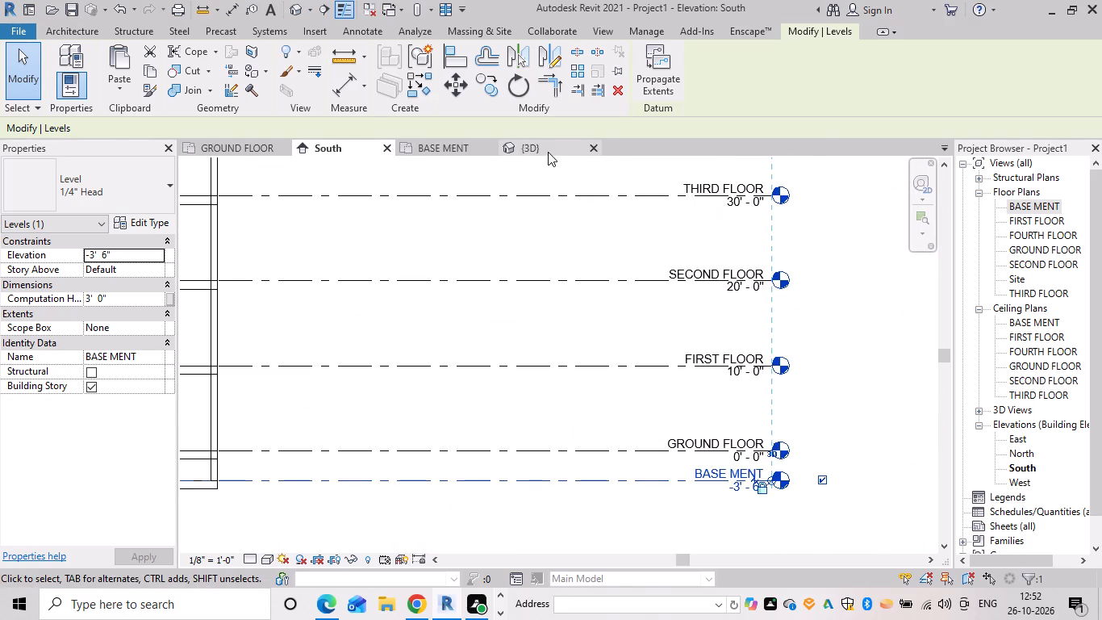
Examine the building's front and the projecting basement slab in the 3D view from both sides.
left_click(548, 152)
key("Escape")
scroll(669, 419, "down", 2)
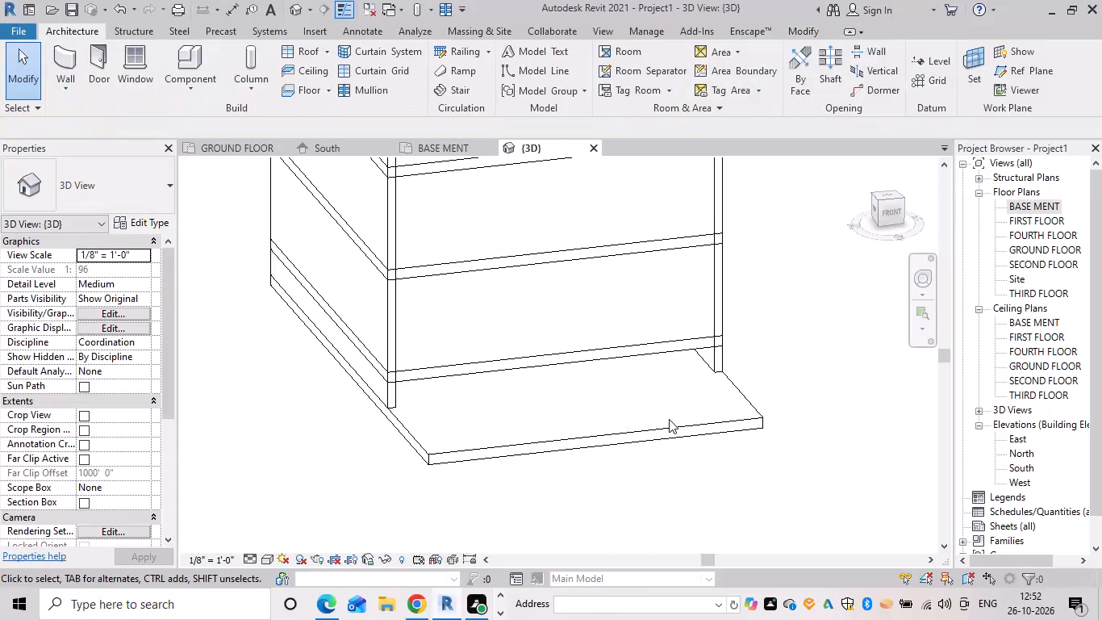
scroll(669, 419, "down", 3)
middle_click_drag(723, 429, 612, 408, "shift")
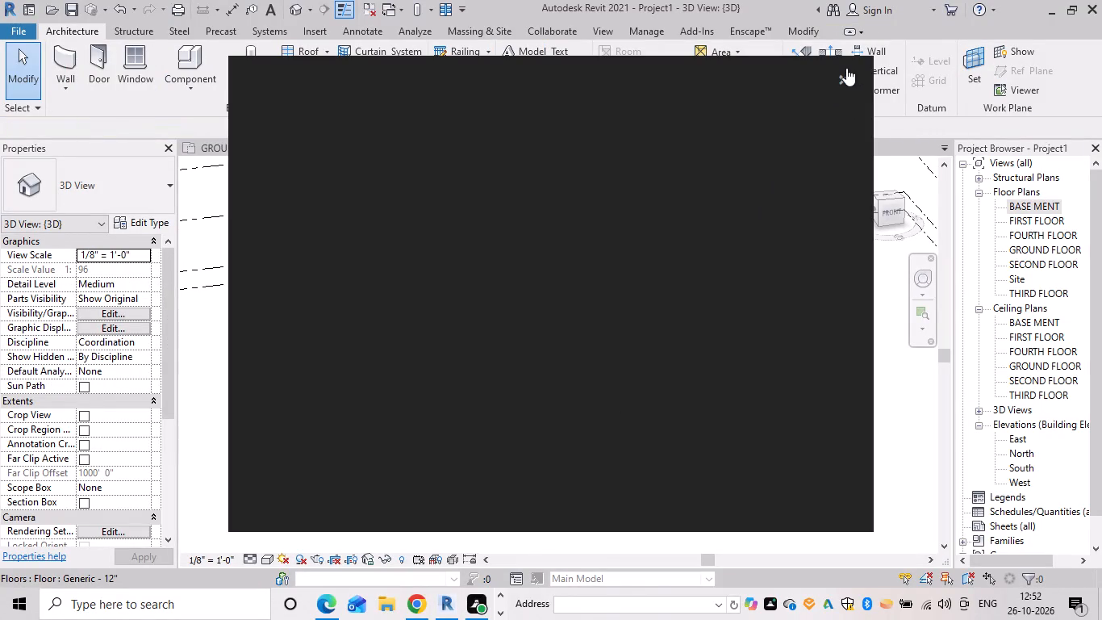
left_click(848, 71)
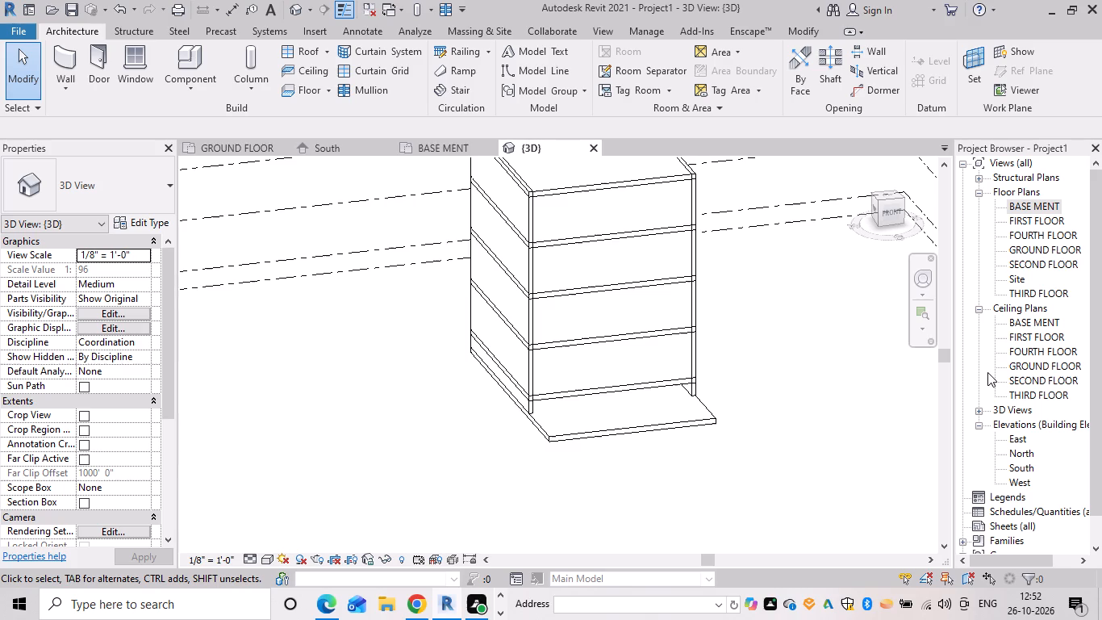
scroll(543, 182, "down", 1)
scroll(670, 355, "down", 2)
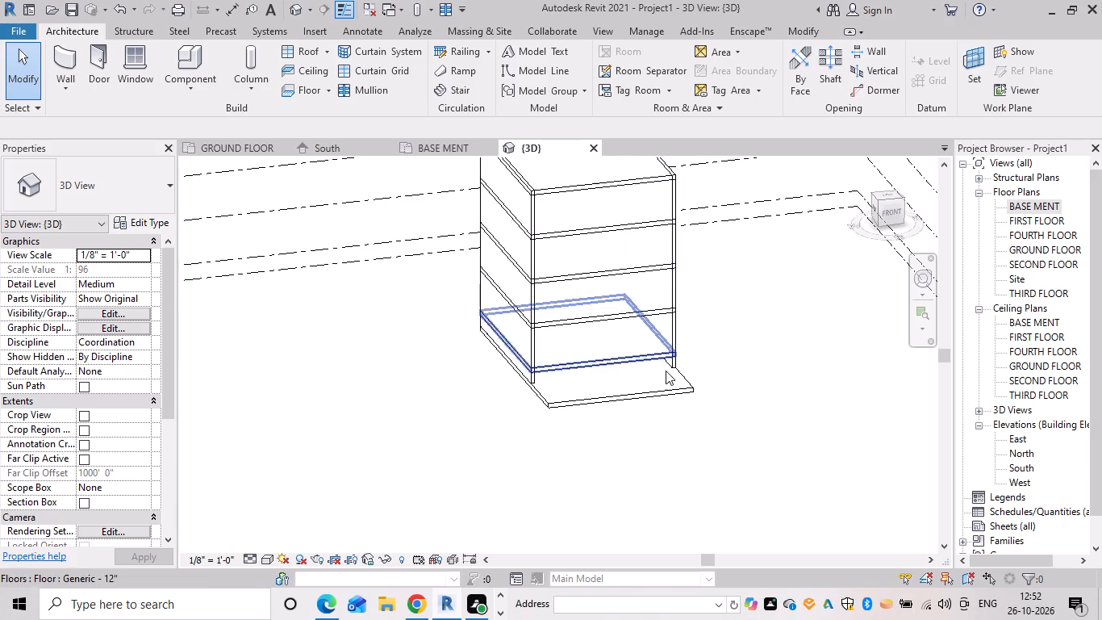
middle_click_drag(746, 408, 683, 405, "shift")
scroll(620, 385, "up", 4)
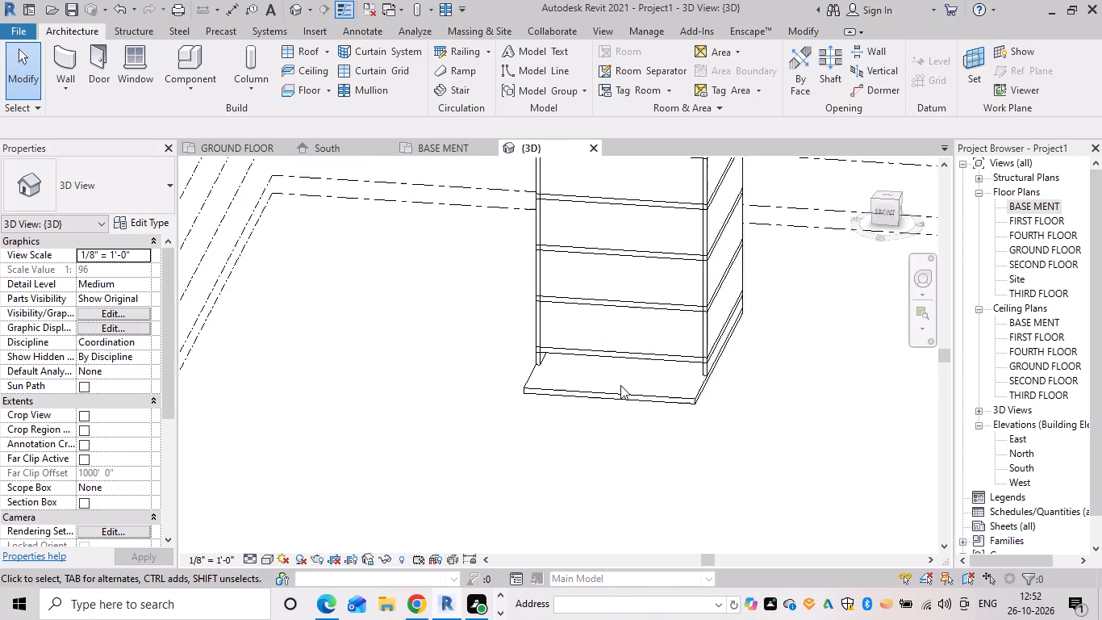
middle_click_drag(582, 435, 606, 432, "shift")
In the BASE MENT plan, create a 3'-0" wide straight stair with 6 risers, running north on the front slab up to GROUND FLOOR.
left_click(436, 149)
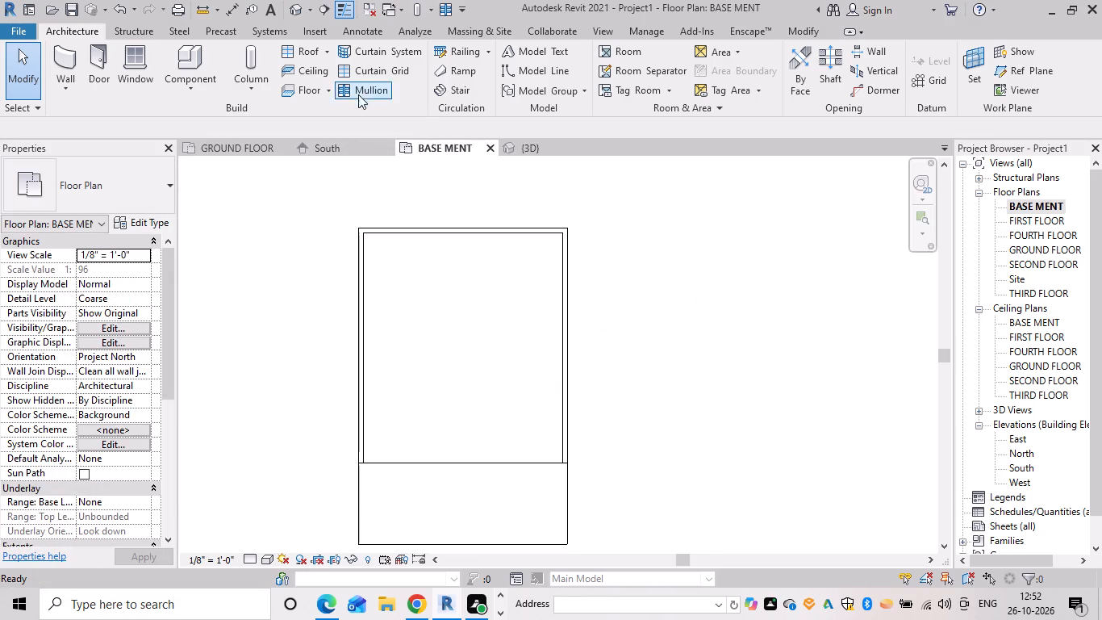
left_click(460, 89)
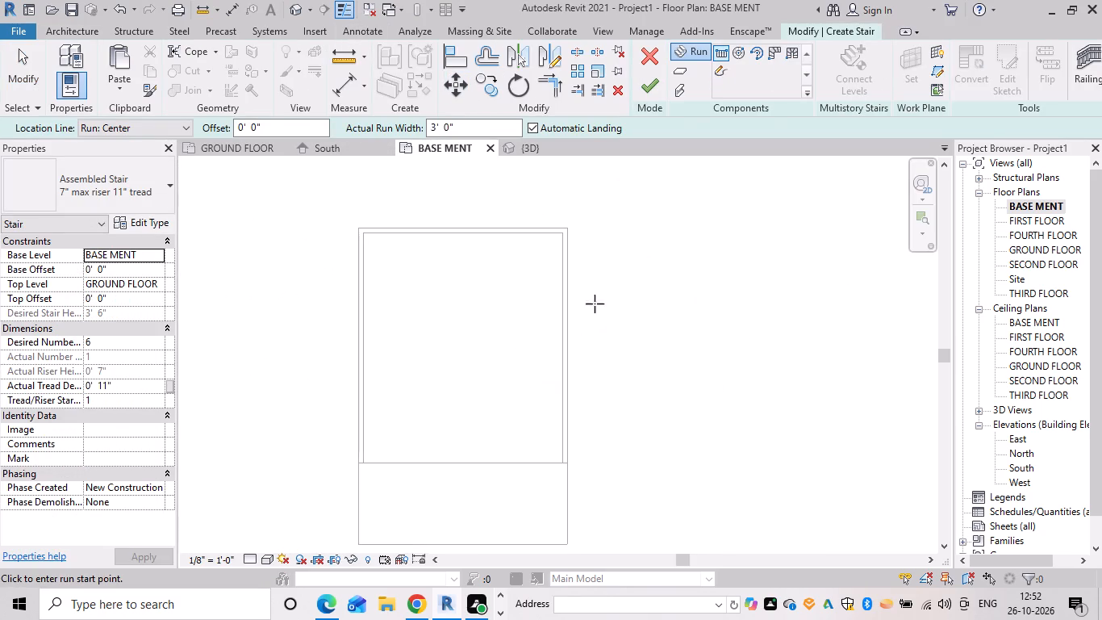
scroll(584, 313, "down", 1)
middle_click_drag(586, 313, 622, 210)
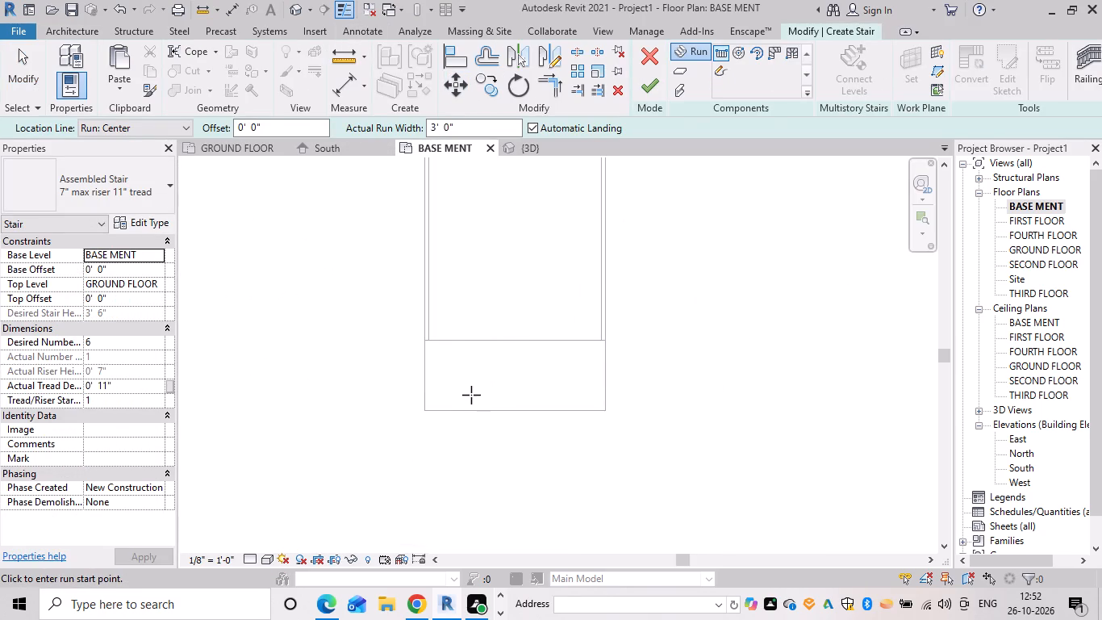
left_click(471, 395)
left_click(463, 176)
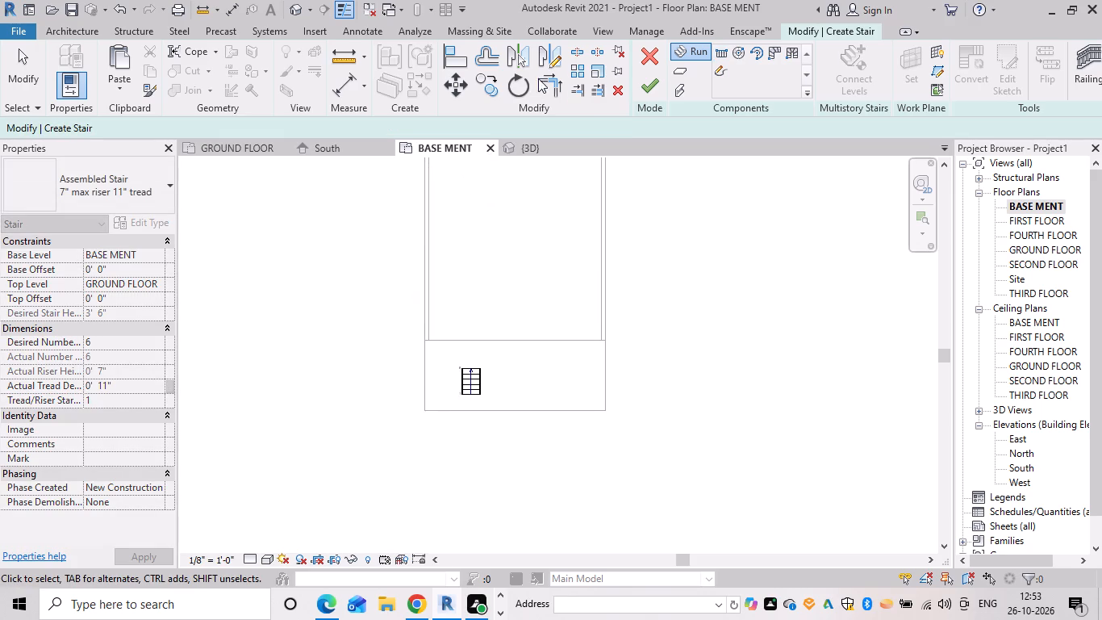
left_click(649, 82)
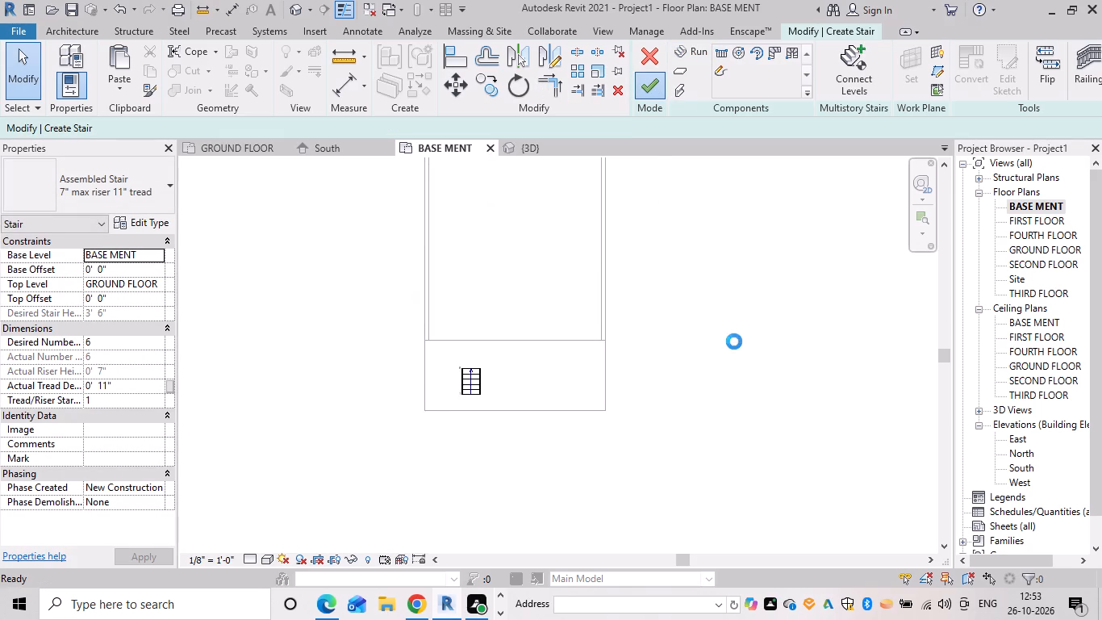
Delete both handrails from the new entrance stair in the 3D view.
left_click(544, 149)
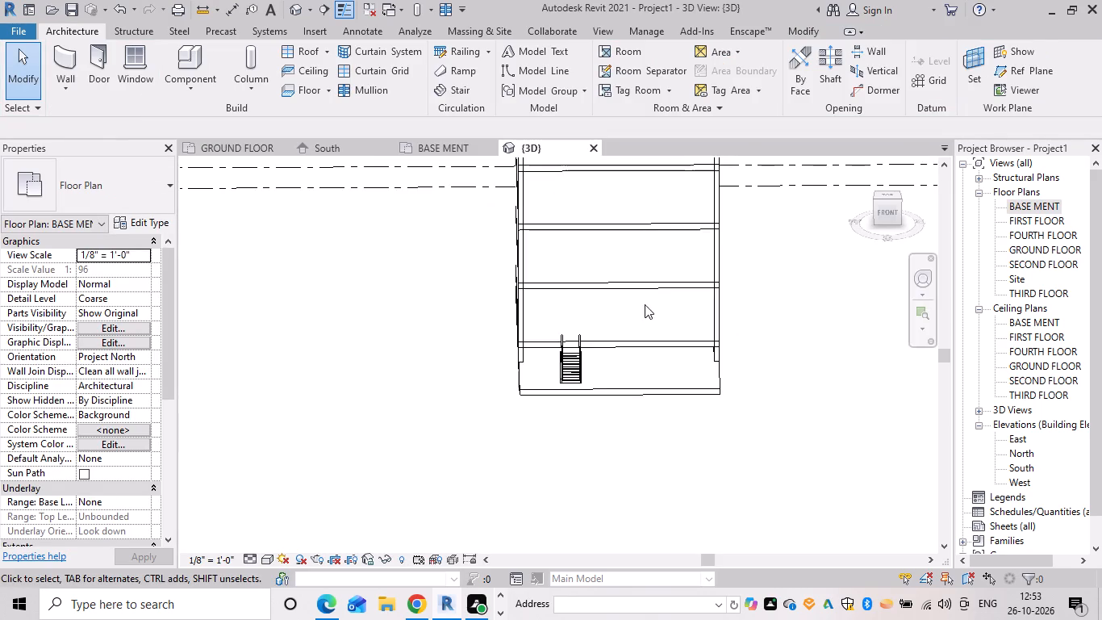
middle_click_drag(804, 383, 611, 381, "shift")
scroll(471, 353, "up", 5)
scroll(624, 321, "up", 6)
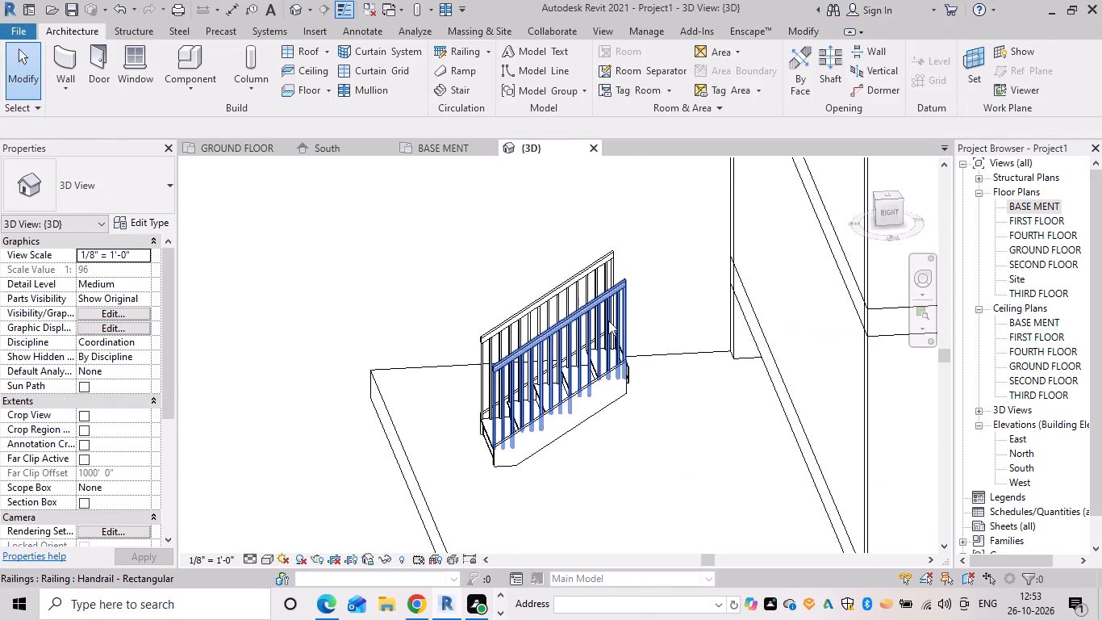
left_click(606, 302)
key("Delete")
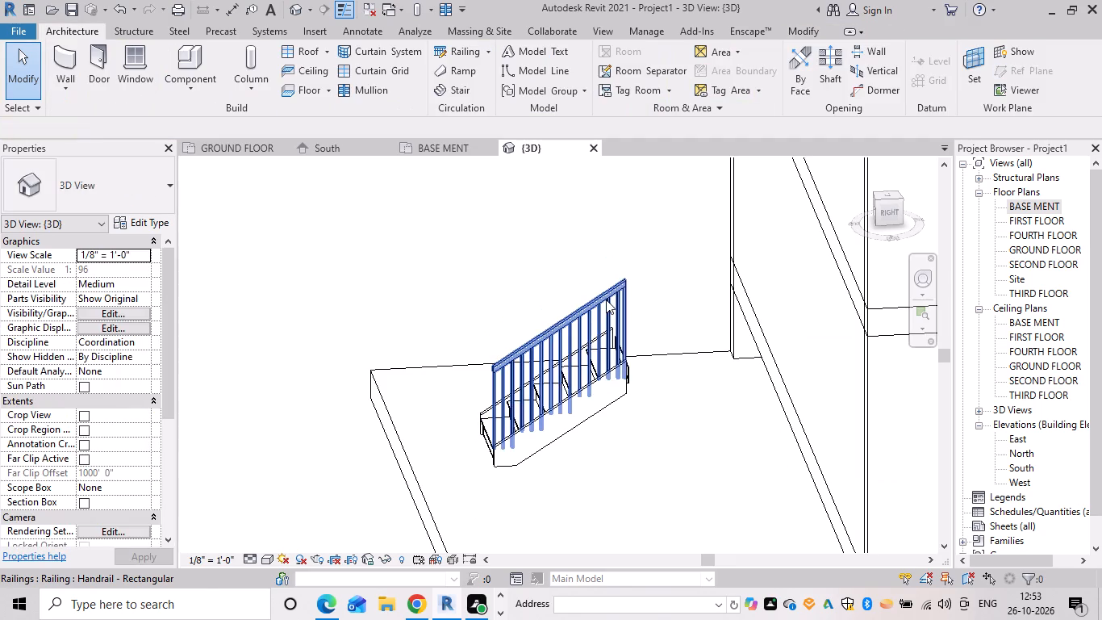
left_click(606, 300)
key("Delete")
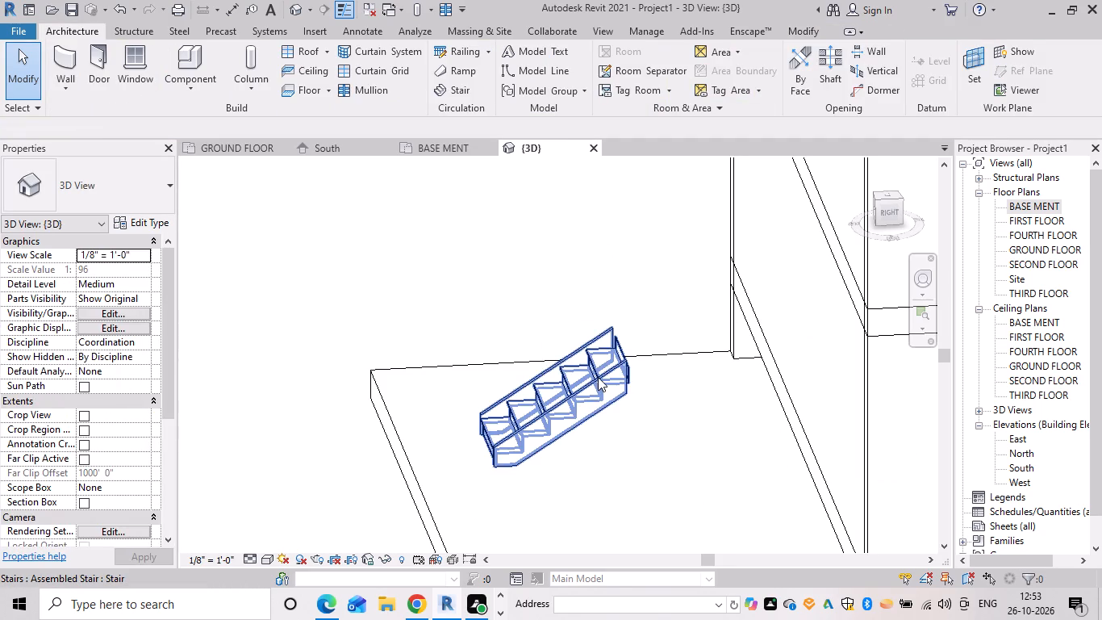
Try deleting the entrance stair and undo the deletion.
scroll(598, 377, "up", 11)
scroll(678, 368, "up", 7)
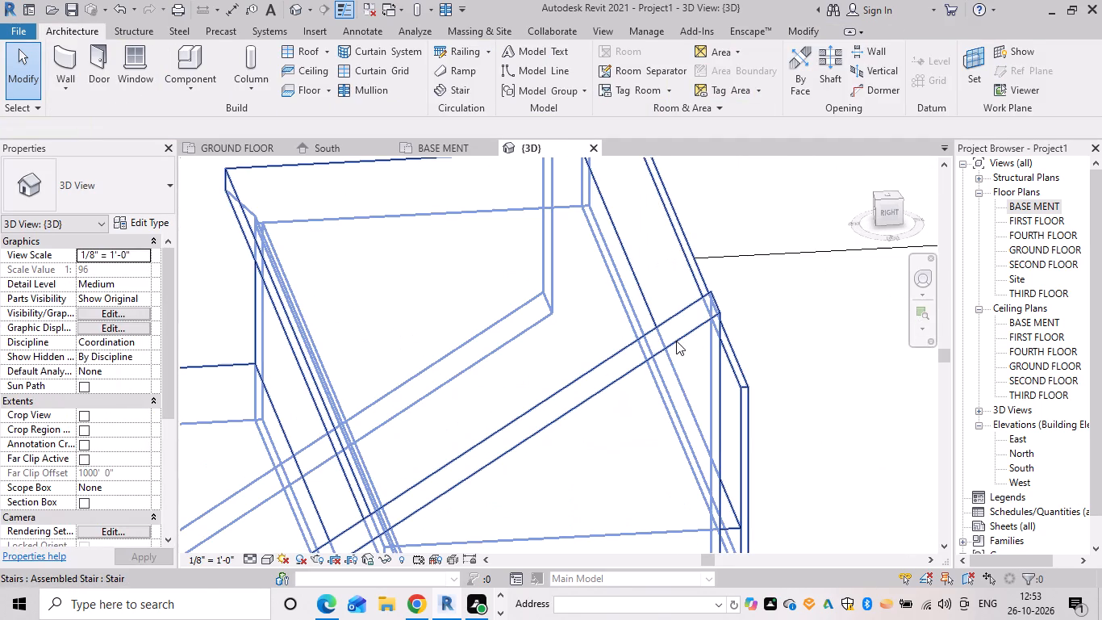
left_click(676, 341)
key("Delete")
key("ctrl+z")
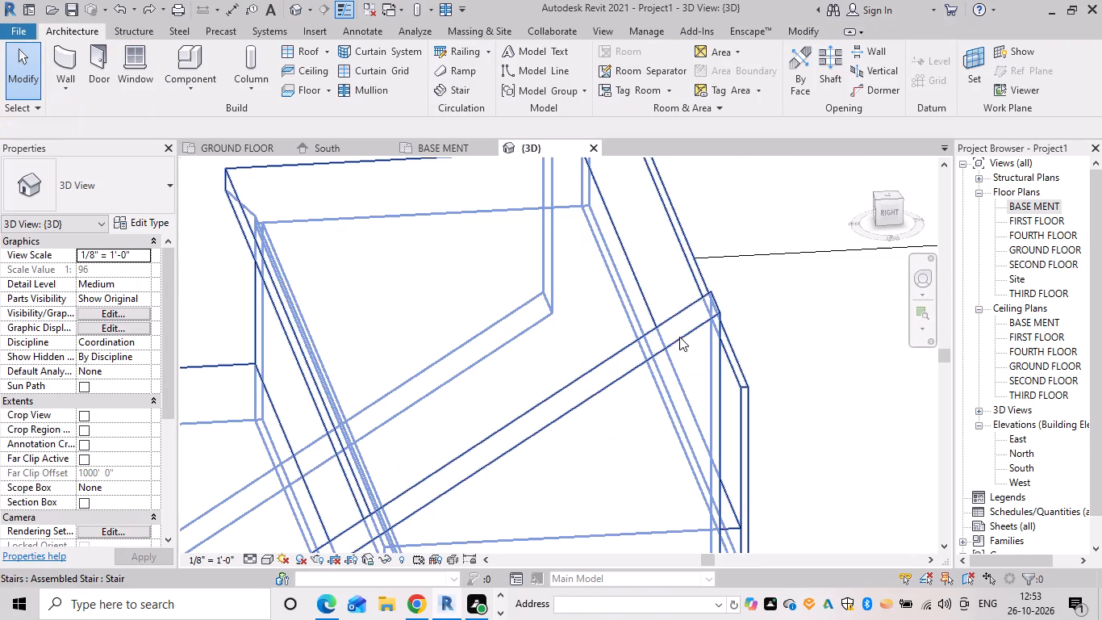
From the left side view, move the entrance stair back against the building's front face and down onto the basement slab.
scroll(657, 357, "down", 6)
scroll(608, 408, "down", 11)
middle_click_drag(567, 407, 715, 400, "shift")
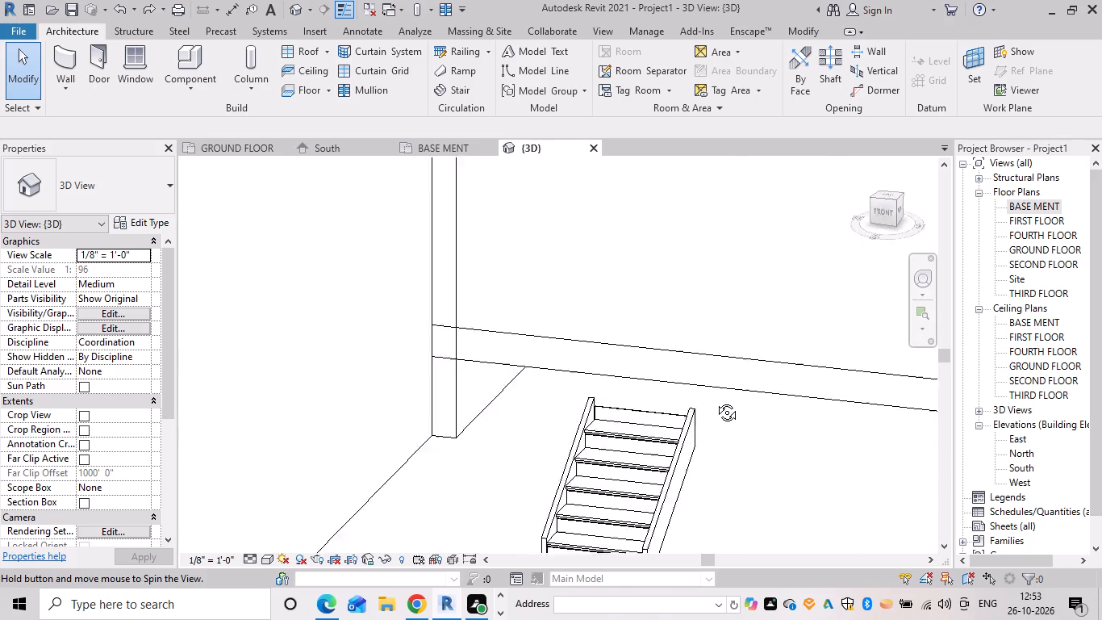
middle_click_drag(715, 400, 758, 389, "shift")
scroll(758, 392, "down", 4)
middle_click_drag(778, 434, 874, 407, "shift")
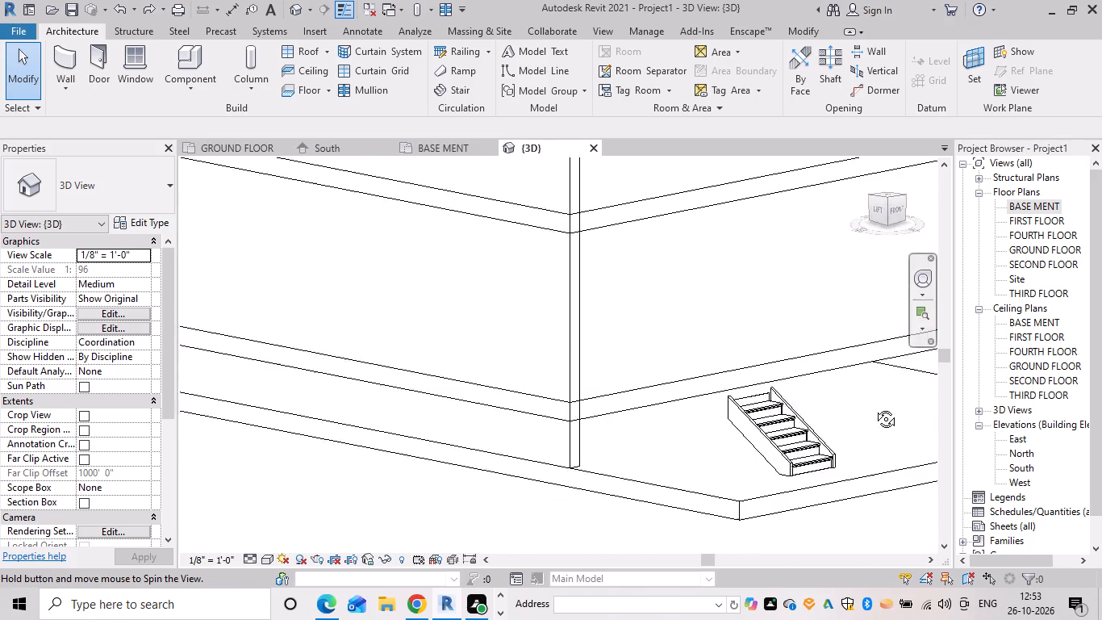
middle_click_drag(874, 407, 975, 379, "shift")
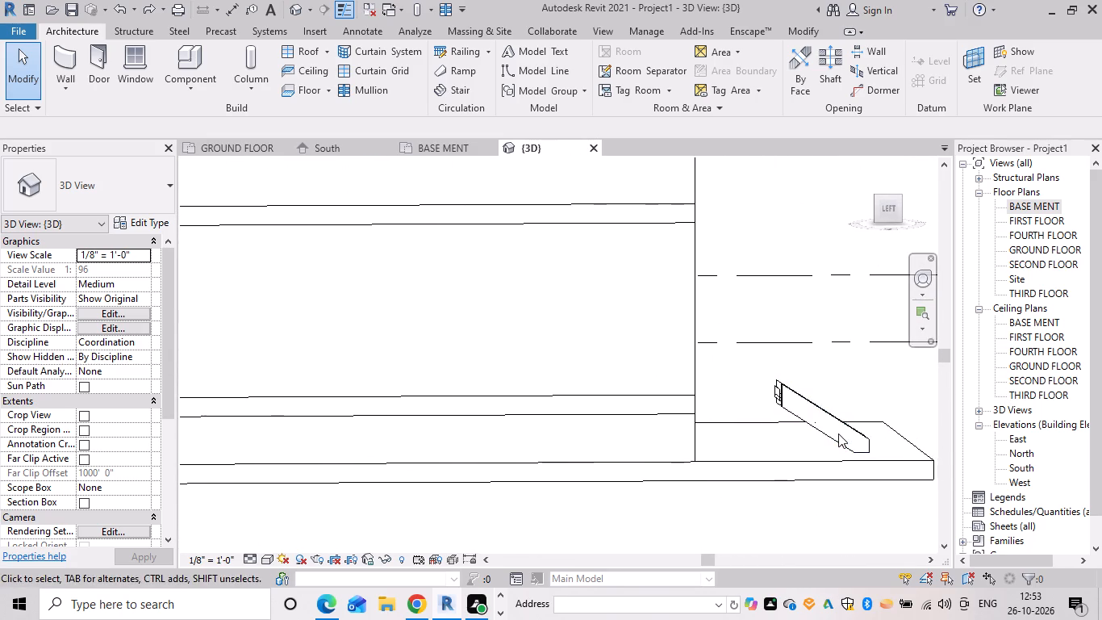
left_click_drag(822, 434, 737, 436)
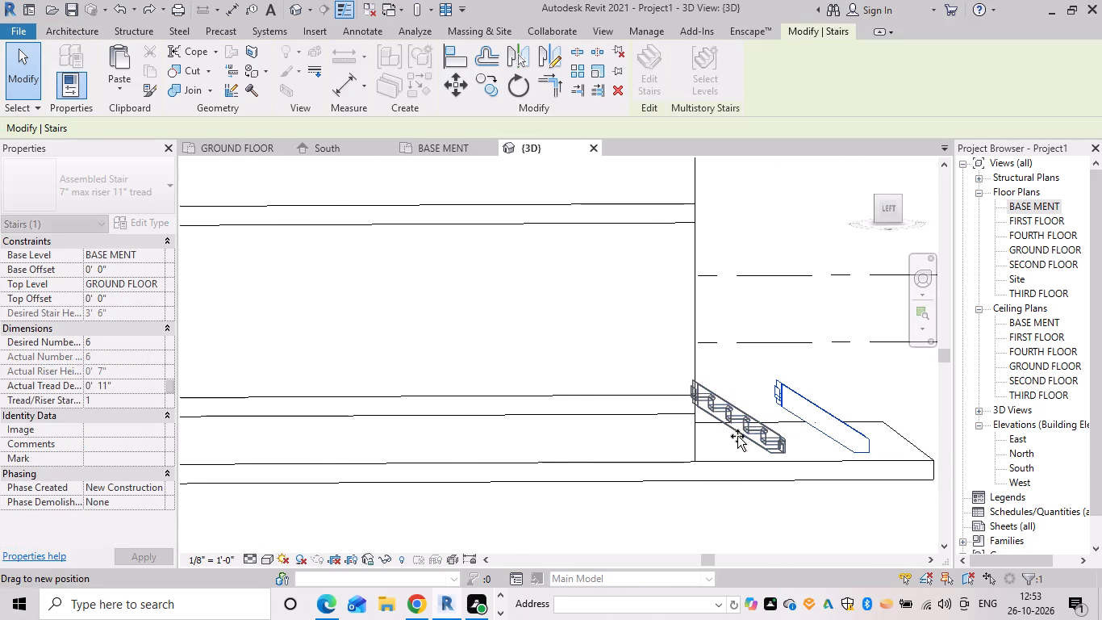
left_click_drag(737, 436, 736, 444)
left_click(768, 391)
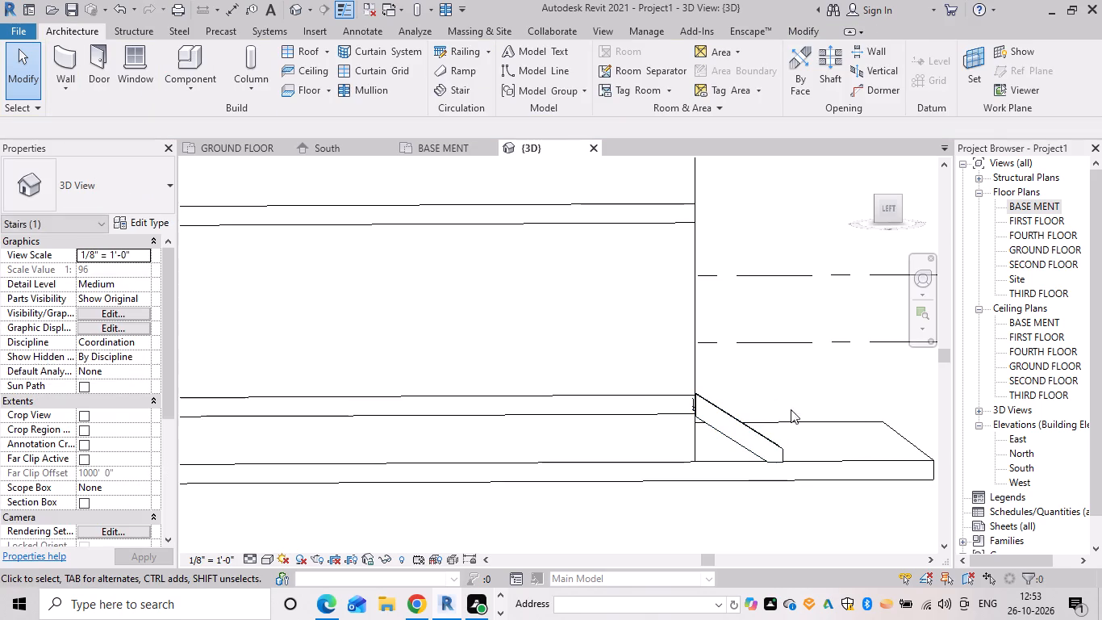
From the front view, move the entrance stair east along the building's front, clear of the west wall.
middle_click_drag(819, 413, 731, 450, "shift")
scroll(768, 449, "down", 4)
middle_click_drag(811, 452, 653, 516, "shift")
scroll(677, 501, "up", 1, "shift")
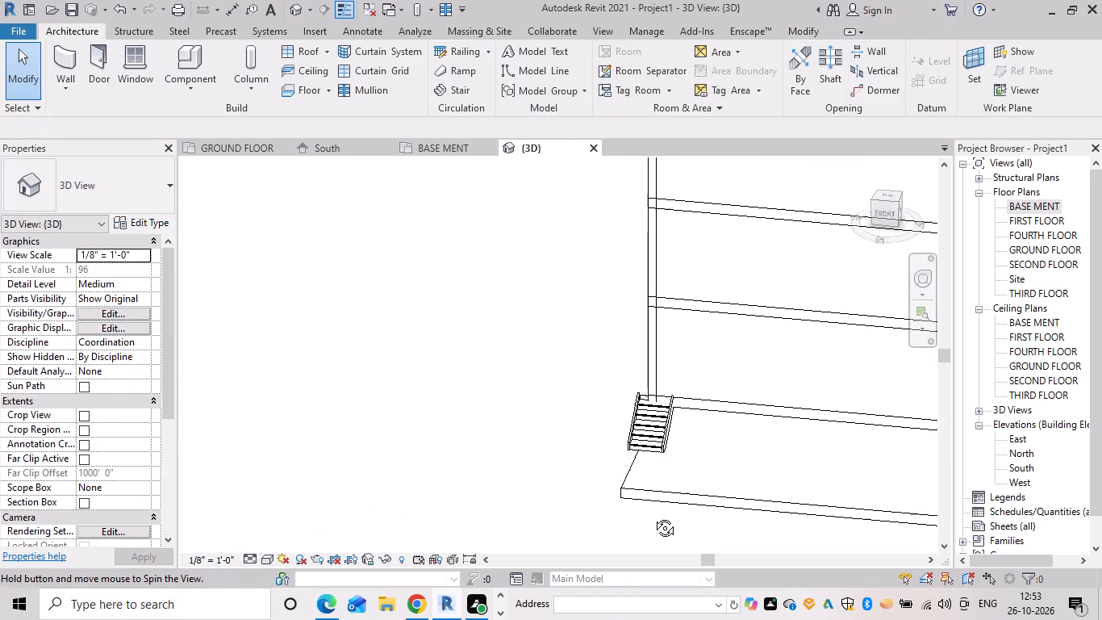
middle_click_drag(653, 516, 649, 517, "shift")
middle_click_drag(652, 511, 686, 447, "shift")
scroll(654, 431, "up", 6)
scroll(724, 438, "up", 4)
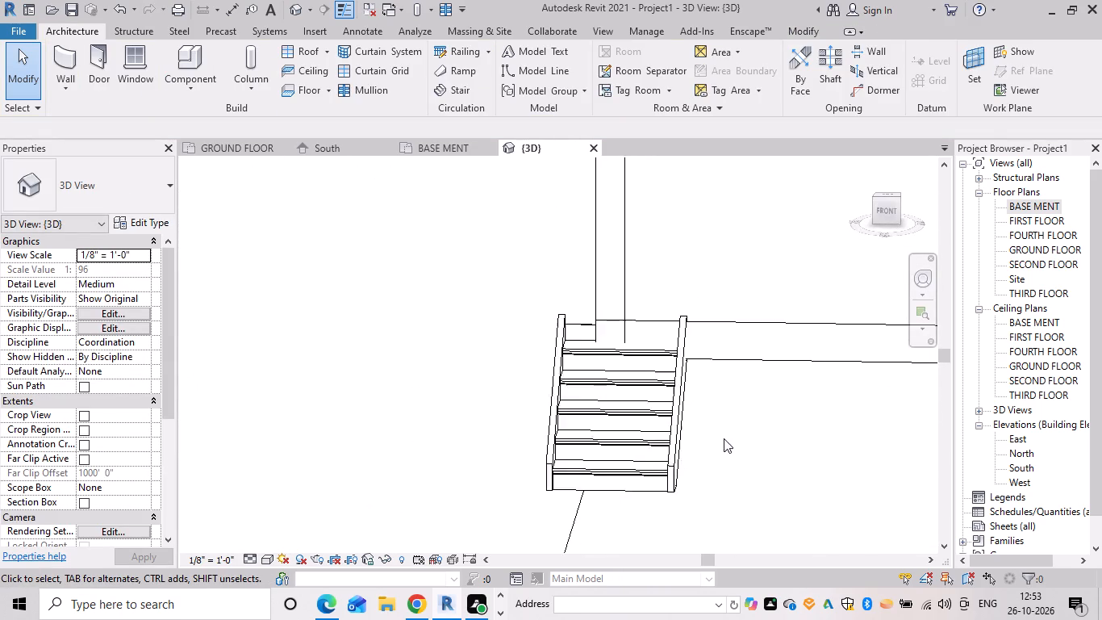
left_click_drag(657, 435, 856, 445)
scroll(856, 445, "down", 1)
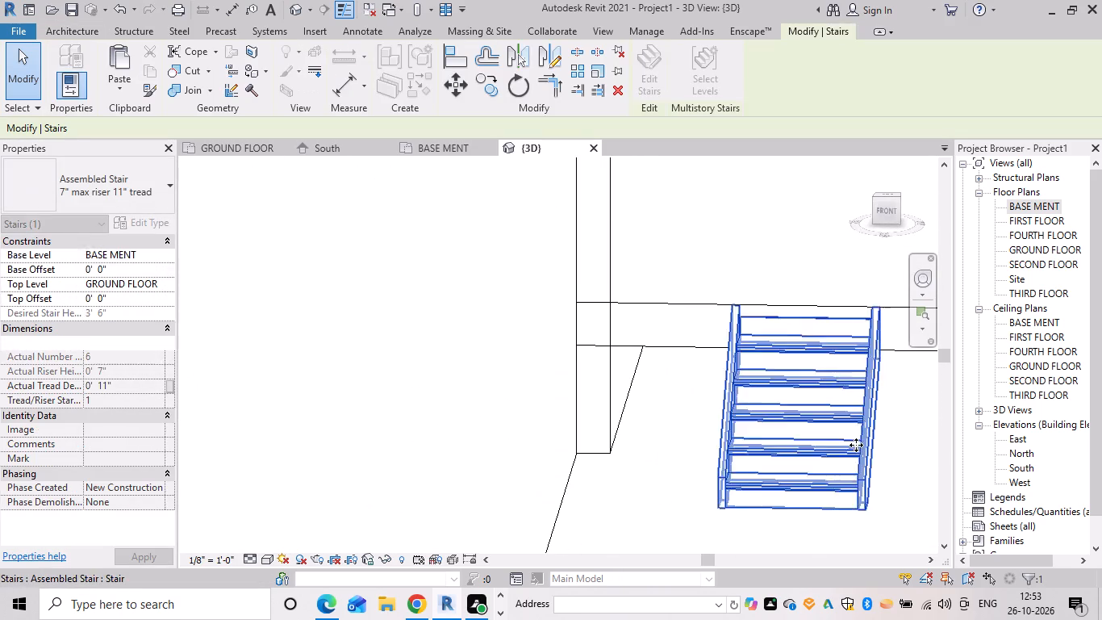
scroll(856, 445, "down", 1)
middle_click_drag(855, 444, 603, 404)
left_click_drag(600, 400, 747, 400)
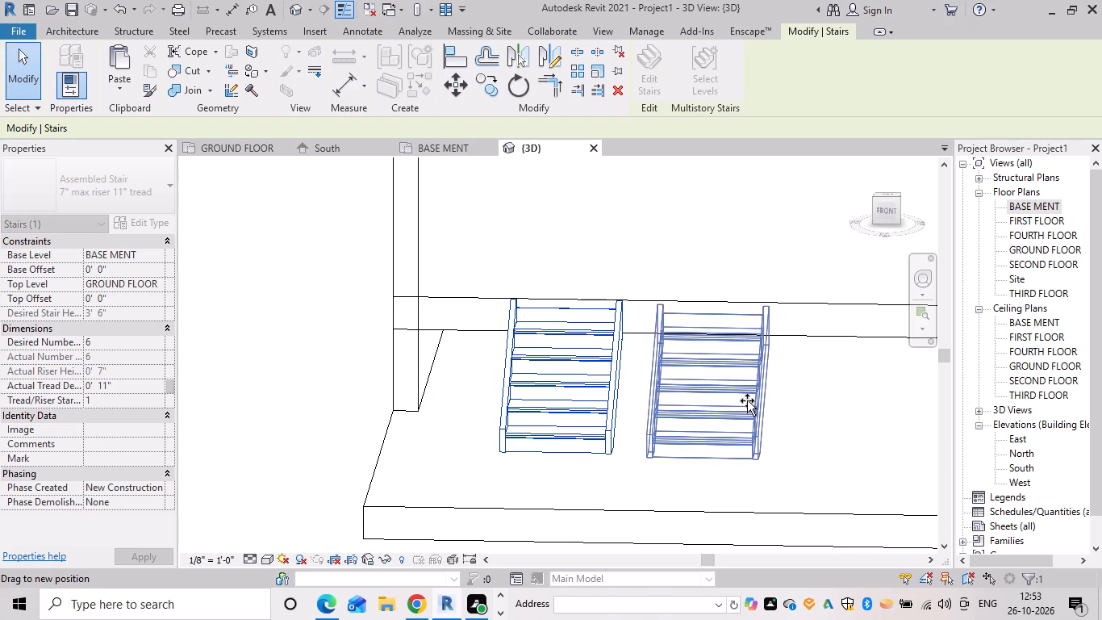
left_click_drag(747, 400, 747, 402)
left_click(879, 429)
In the BASE MENT plan, draw a 10' long 9" wall east from the west wall's front end, with its thickness flipped inward.
scroll(849, 429, "down", 6)
middle_click_drag(847, 435, 682, 435)
scroll(718, 408, "down", 4)
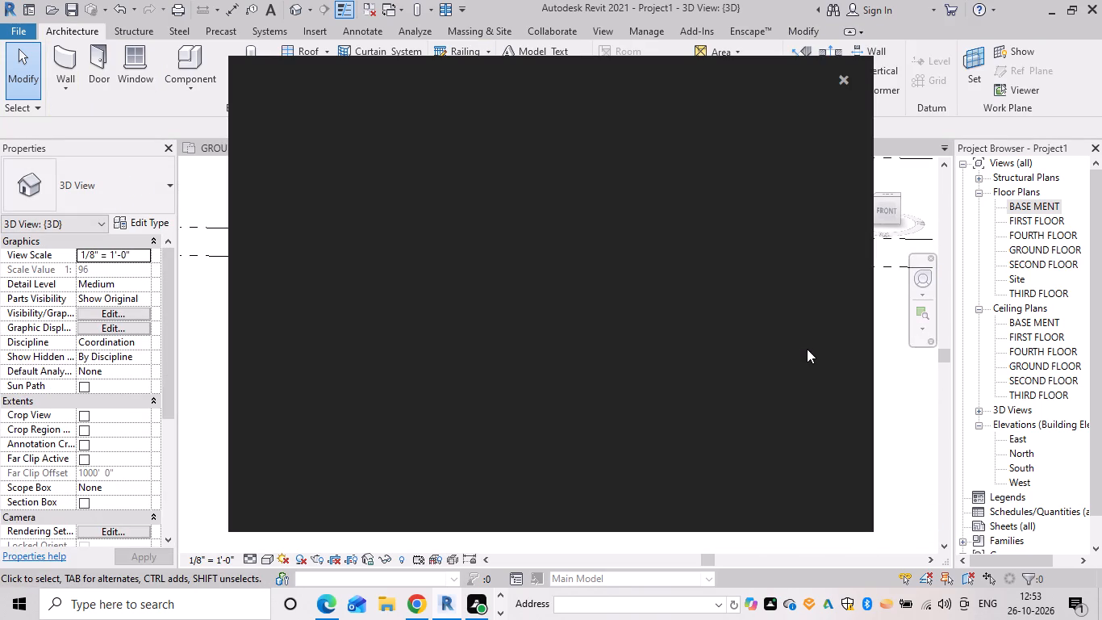
left_click(843, 78)
double_click(1025, 205)
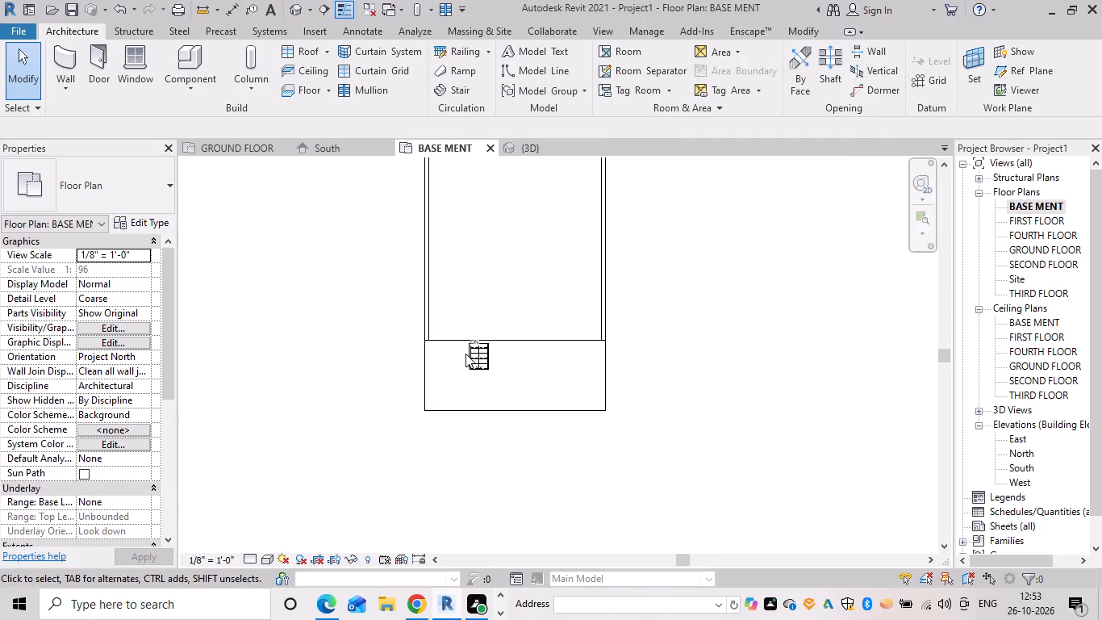
scroll(465, 354, "up", 3)
key("w")
key("a")
scroll(407, 332, "up", 6)
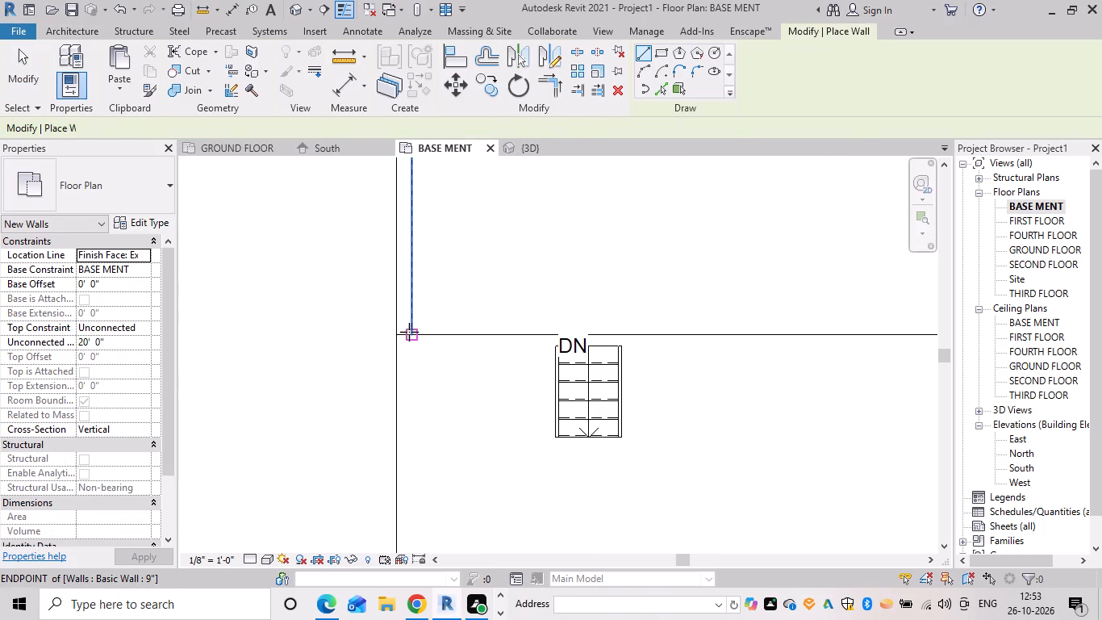
left_click_drag(413, 335, 435, 338)
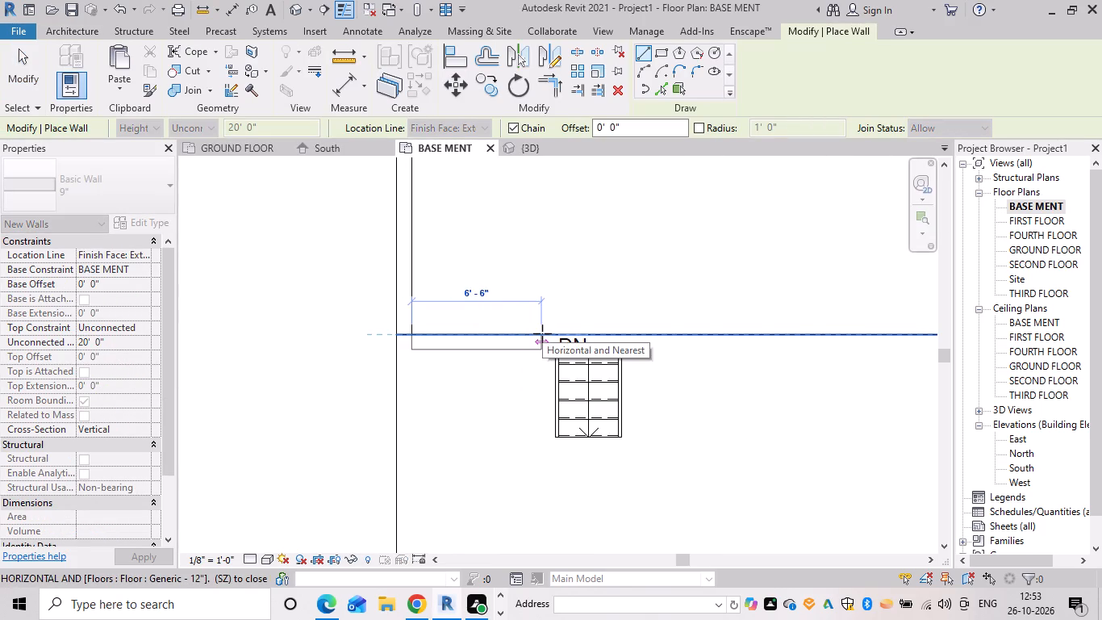
key("space")
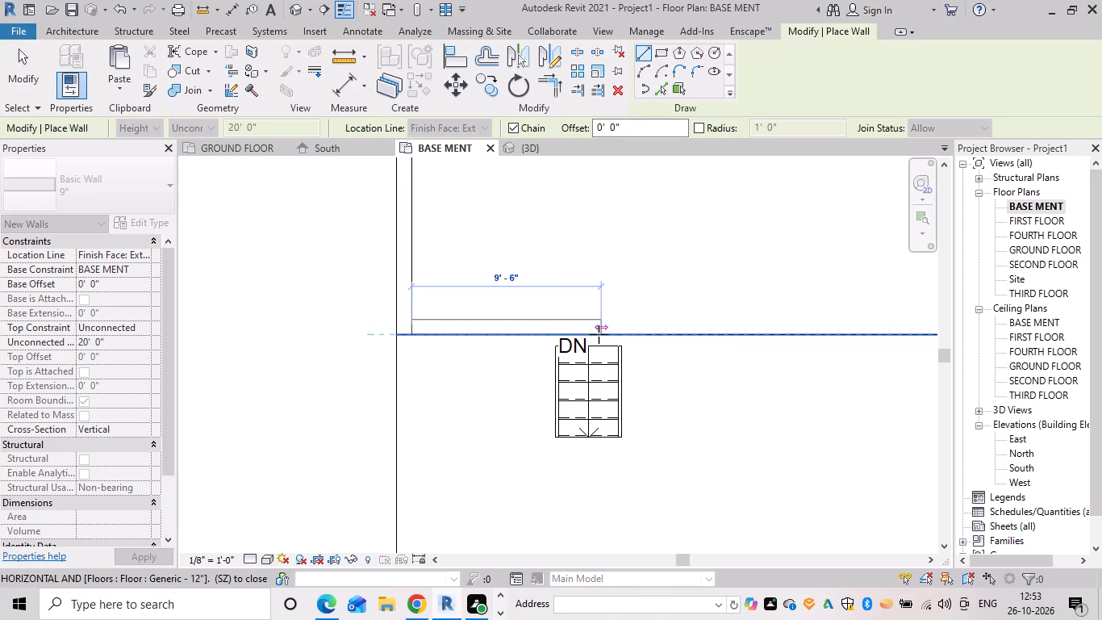
type("10'")
key("Return")
key("backslash")
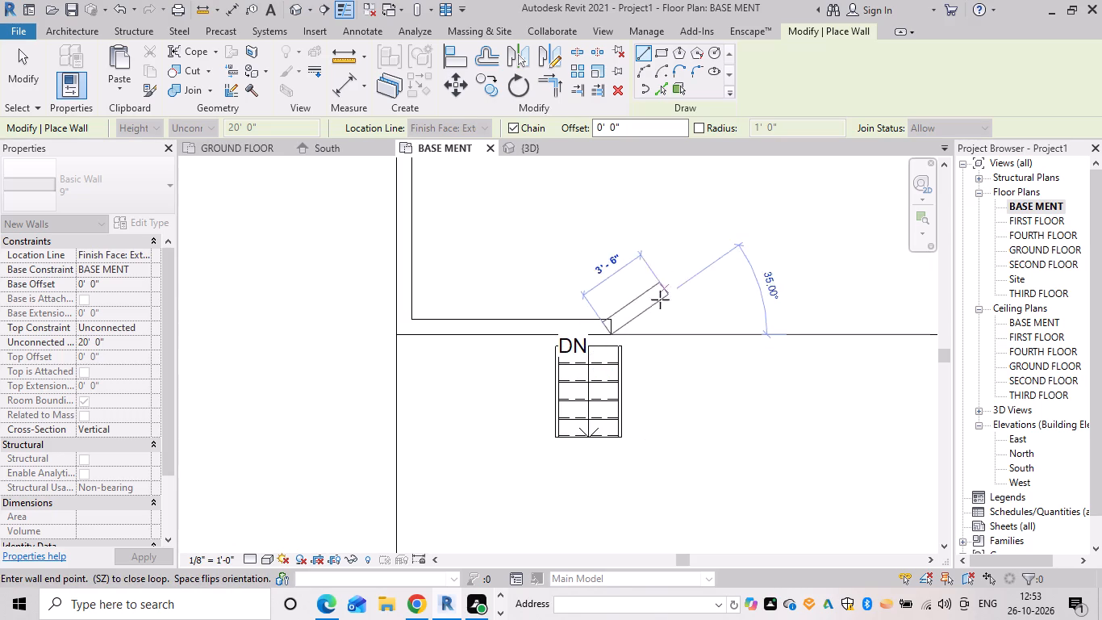
key("Escape")
key("Escape")
key("Escape")
key("Escape")
In the BASE MENT plan, move the entrance stair with its railings east to the 10' front wall's end and north toward the building's front line.
left_click_drag(659, 467, 533, 393)
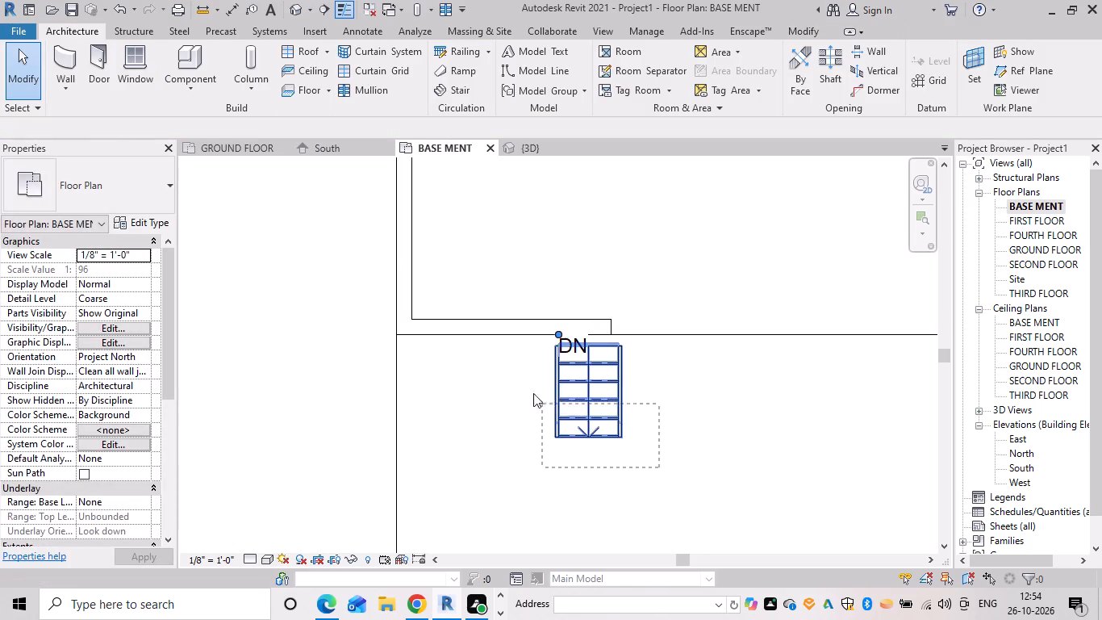
left_click_drag(533, 393, 524, 379)
key("Insert")
key("Right")
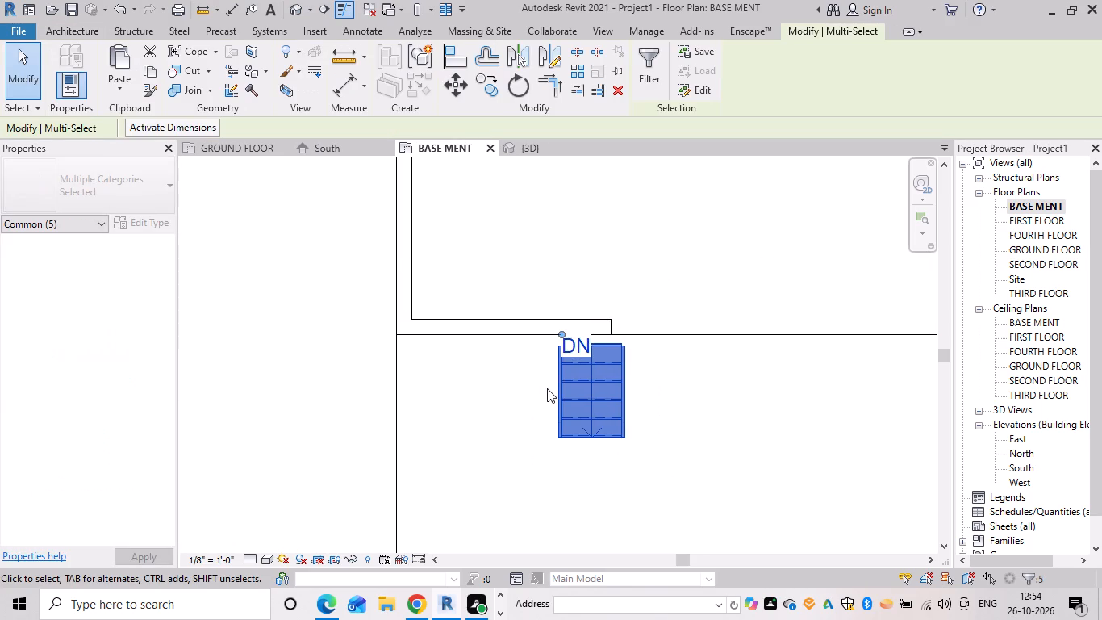
key("Right")
key("Right")
key("Right")
key("Right")
key("Right")
key("Right")
key("Right")
key("Right")
key("Right")
key("Right")
key("Right")
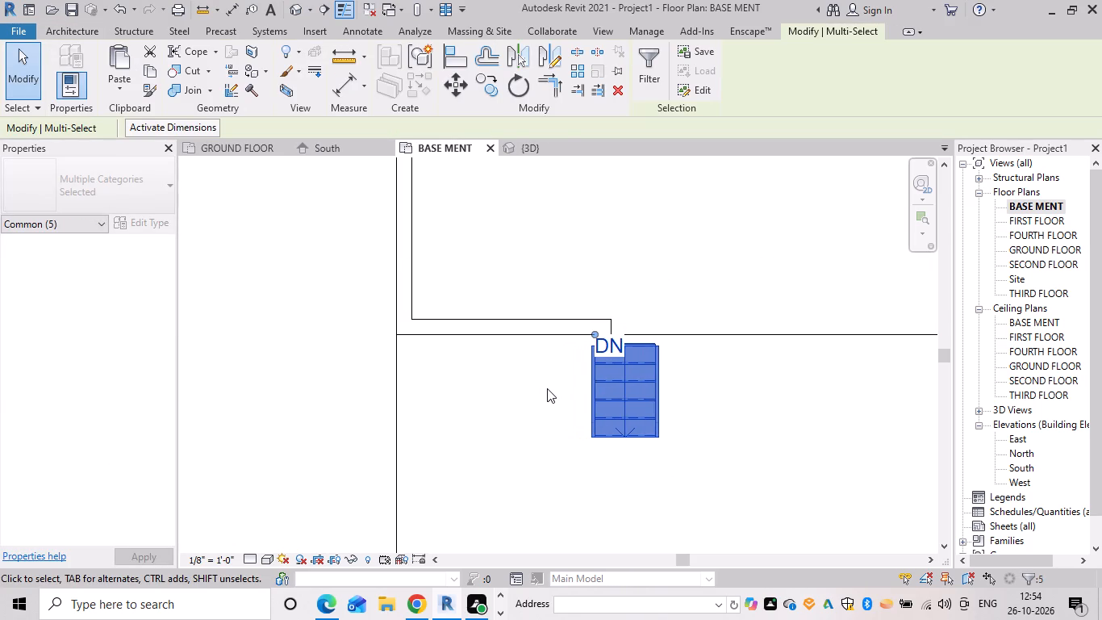
key("Right")
key("Right")
key("Right")
key("Right")
key("Right")
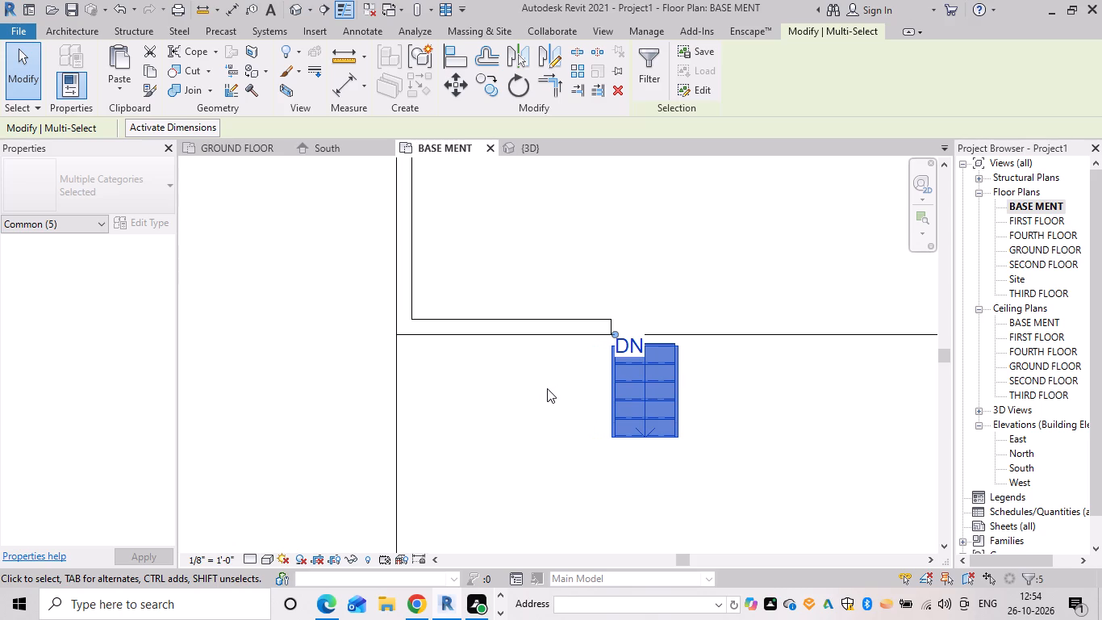
key("Left")
key("Up")
key("Up")
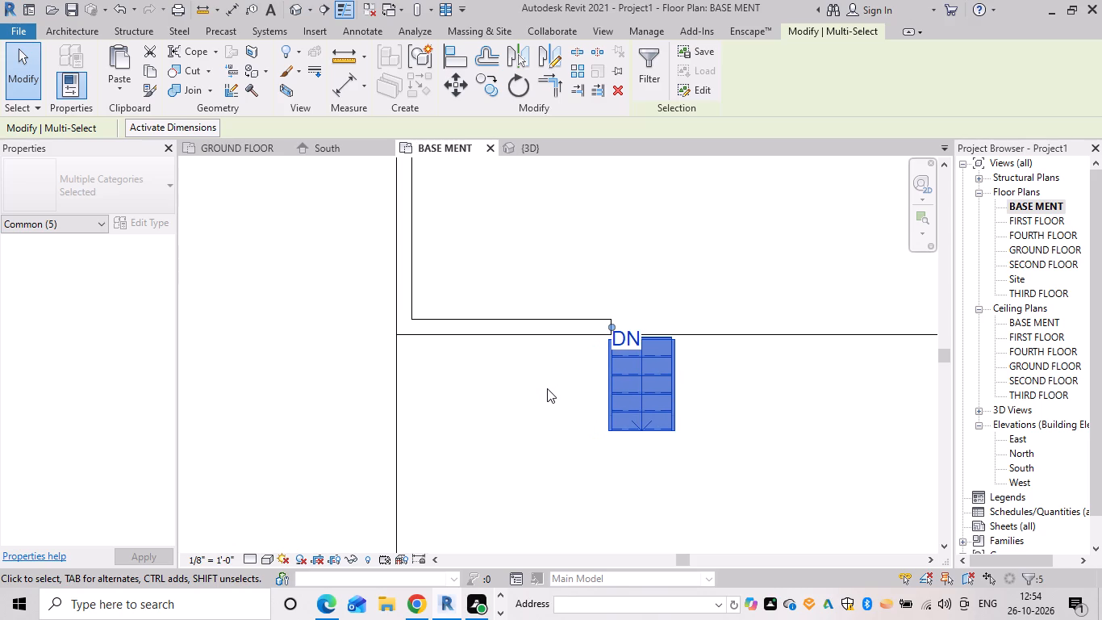
key("Right")
key("Up")
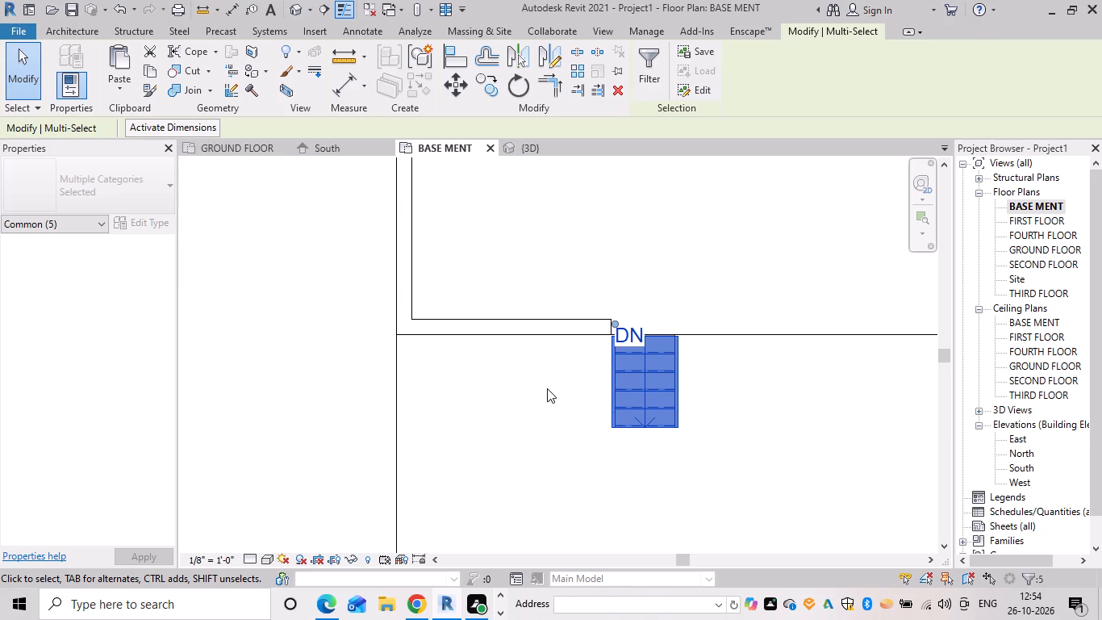
left_click_drag(548, 390, 555, 396)
scroll(634, 320, "up", 5)
key("Escape")
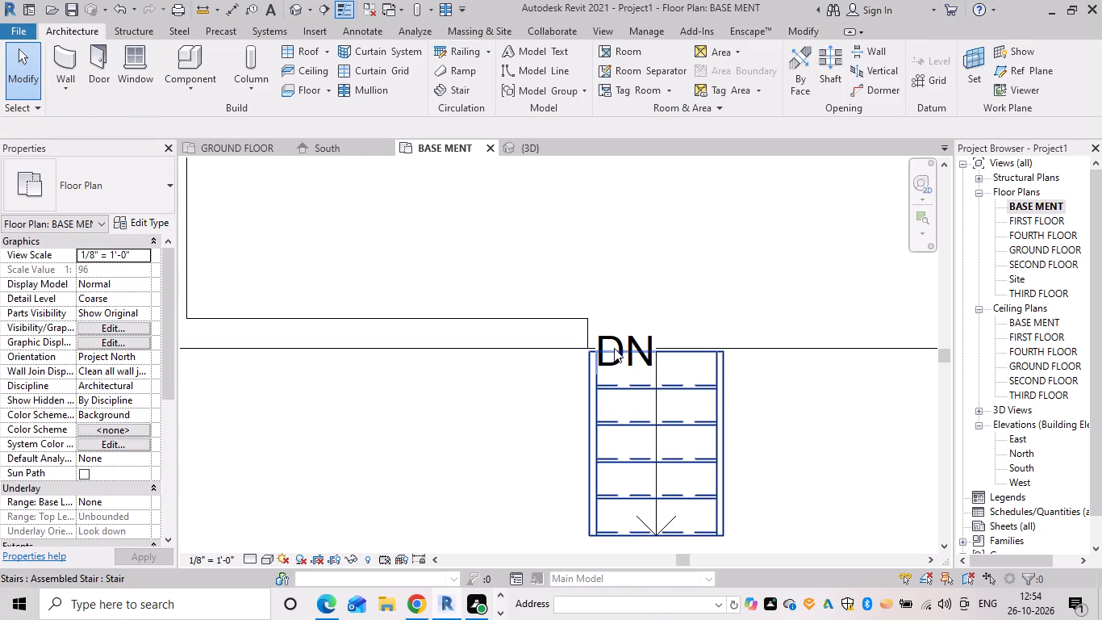
Delete the DN stair path annotation from the entrance stair.
scroll(616, 350, "up", 6)
key("Escape")
scroll(641, 327, "up", 1)
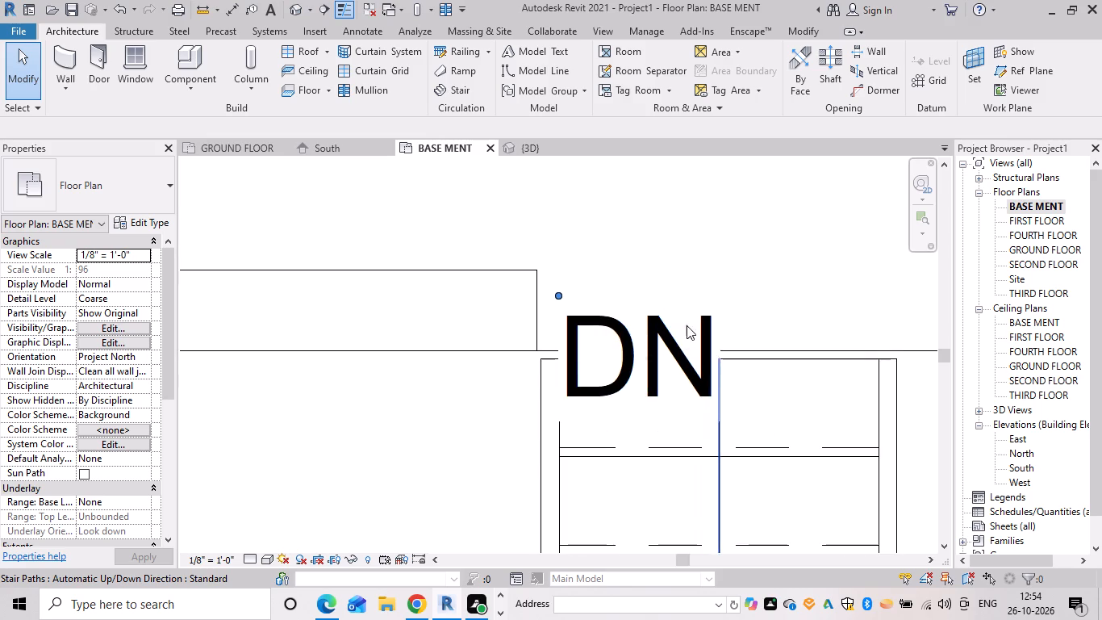
scroll(678, 320, "up", 7)
left_click(617, 338)
key("Delete")
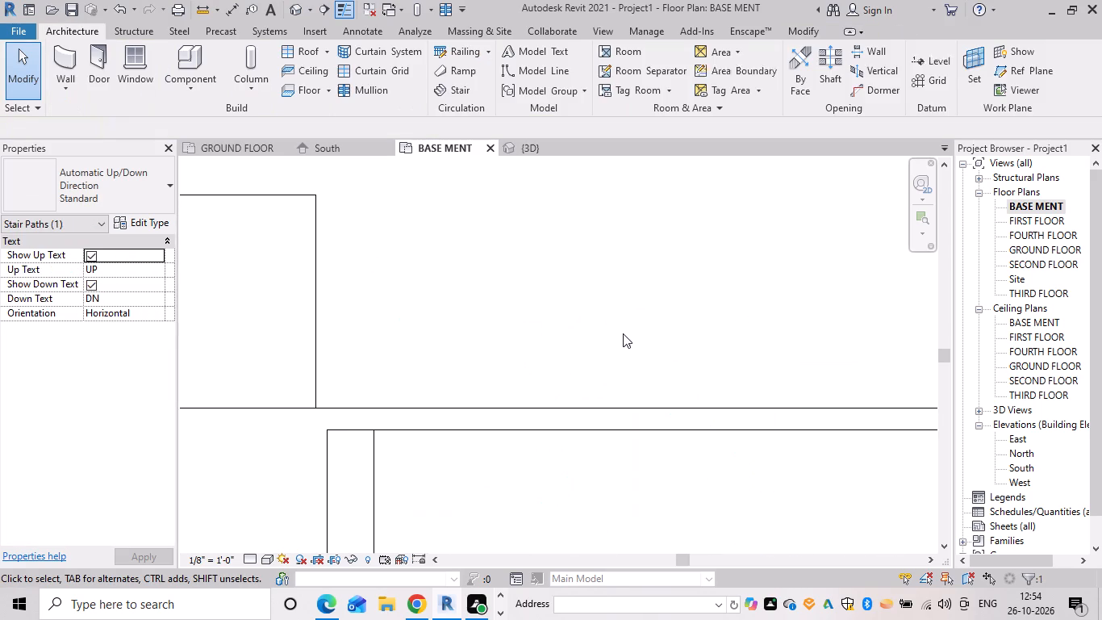
Nudge the entrance stair north so its rear edge meets the building's front line.
scroll(624, 343, "down", 8)
left_click(547, 390)
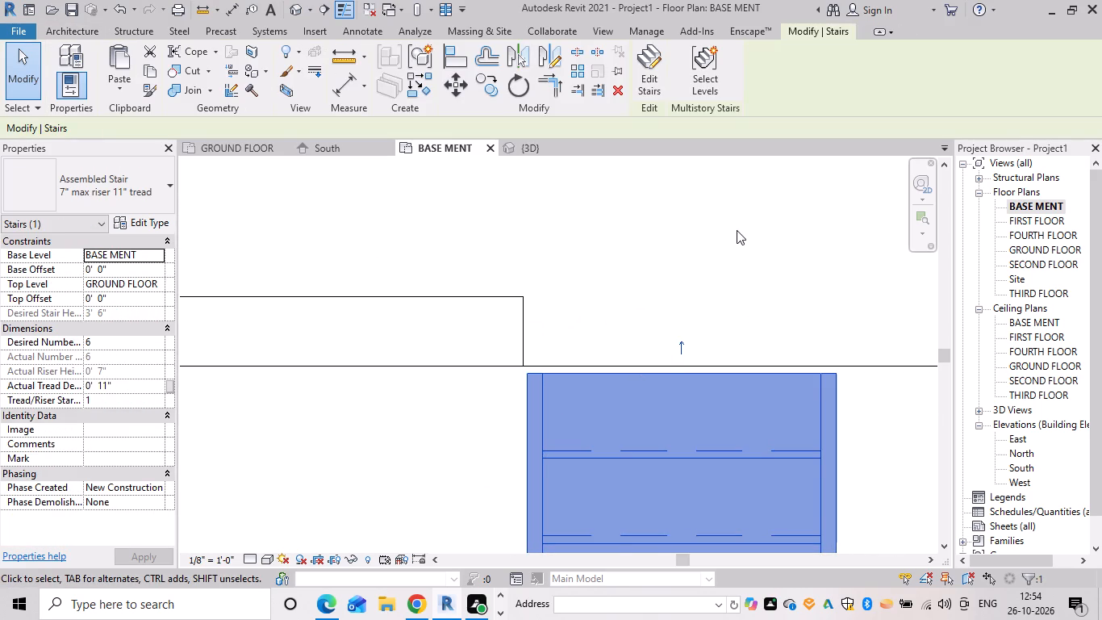
key("Up")
key("Up")
scroll(600, 410, "up", 3)
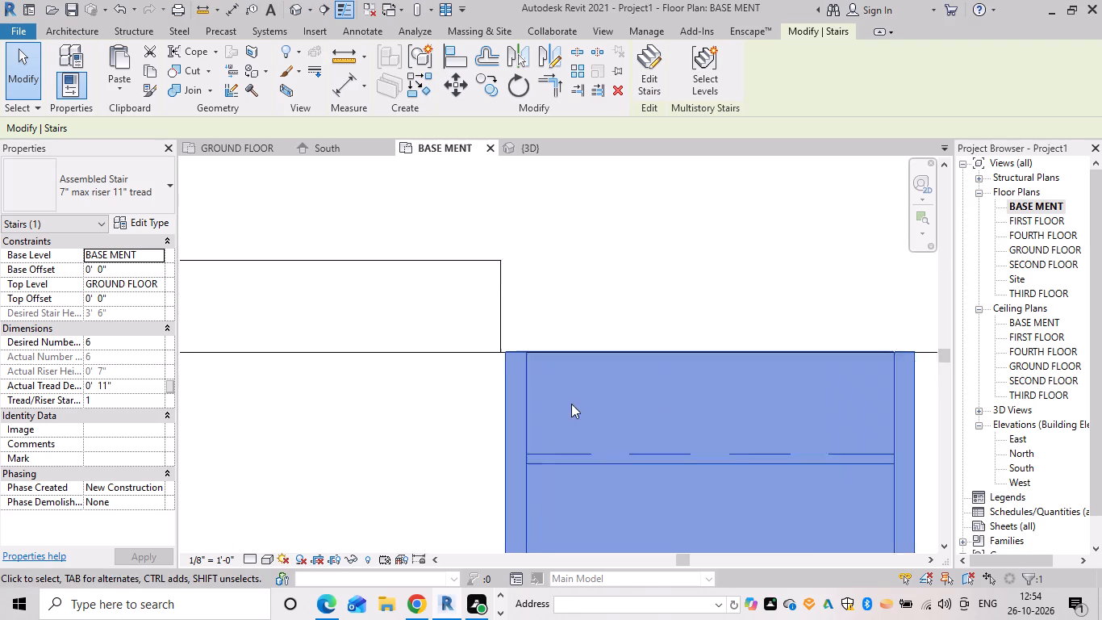
scroll(571, 404, "up", 2)
scroll(434, 346, "up", 6)
scroll(514, 310, "up", 7)
key("Down")
key("Down")
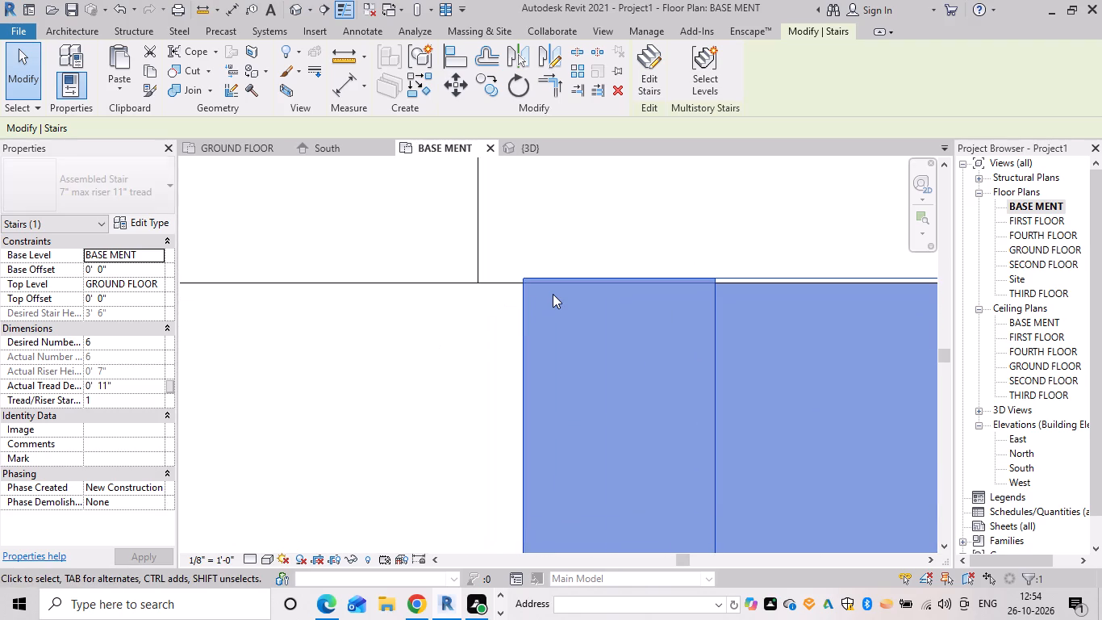
Nudge the entrance stair west so its west side lines up closely with the east end of the 10' front wall.
key("Left")
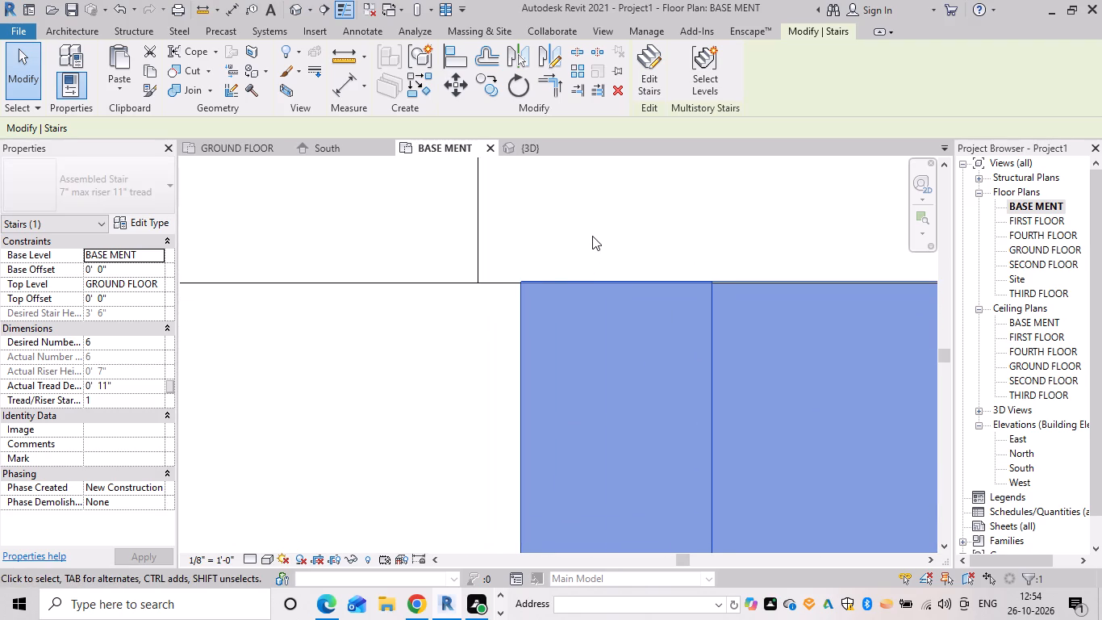
key("Left")
key("Left")
key("Left")
key("Left")
key("Left")
key("Left")
key("Left")
key("Left")
key("Left")
key("Left")
key("Left")
key("Left")
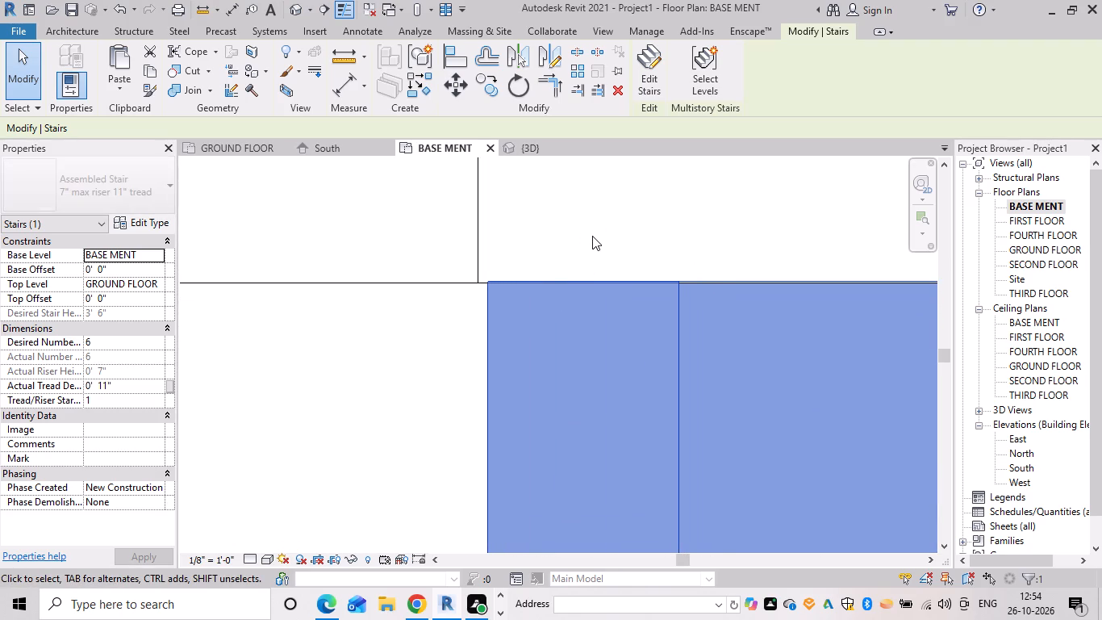
key("Left")
key("Left")
key("Left")
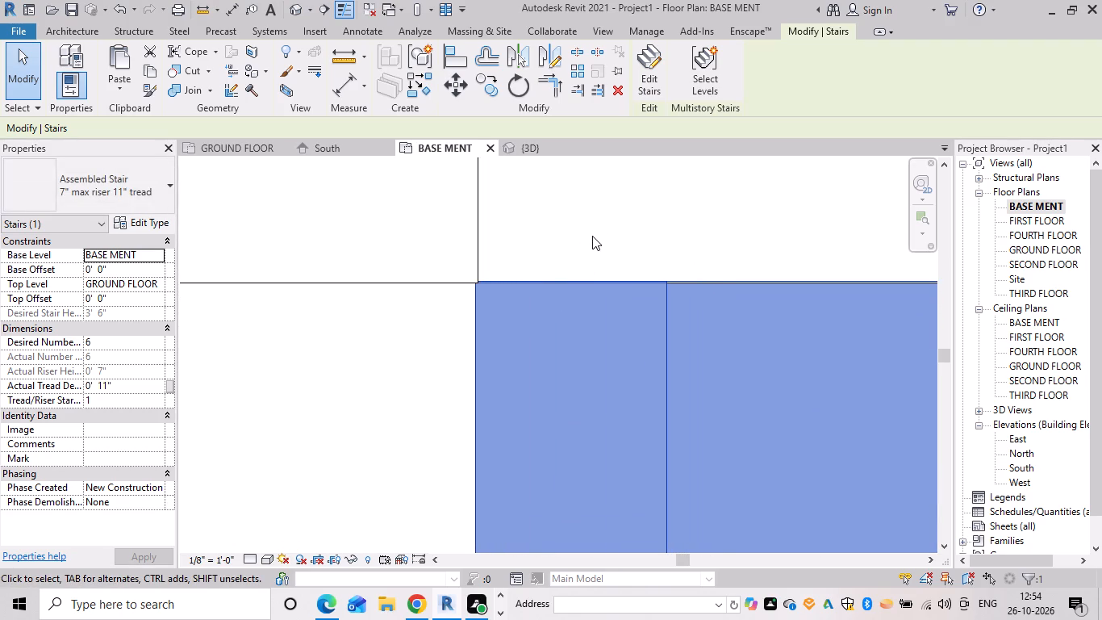
key("Right")
Fine-nudge the entrance stair south until its rear edge lies along the front face line of the building.
scroll(501, 290, "up", 18)
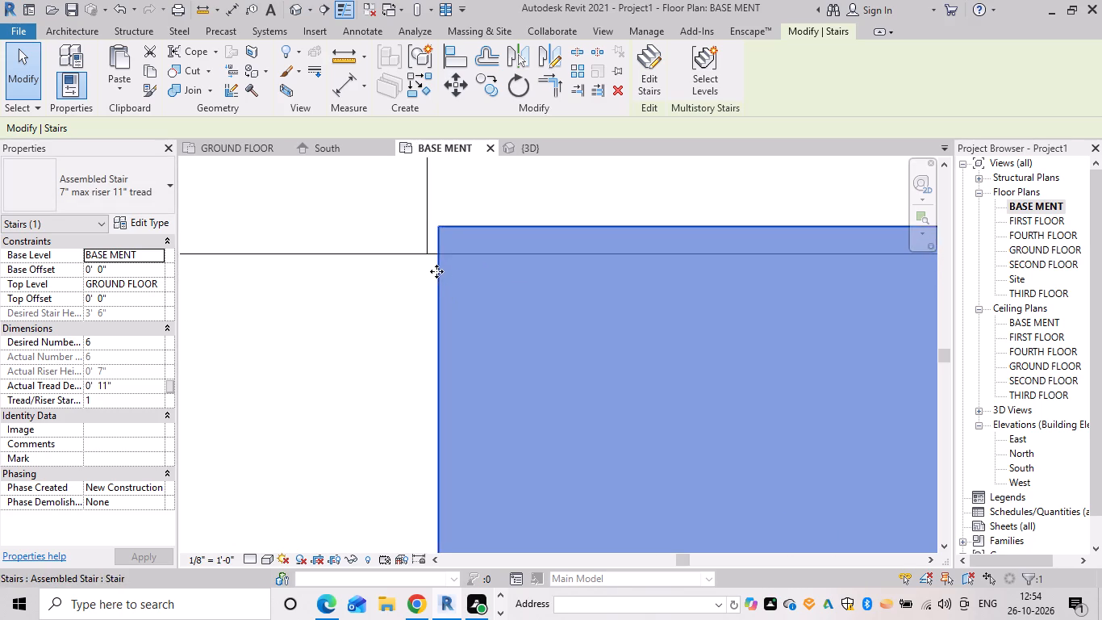
scroll(436, 271, "up", 7)
key("Down")
key("Down")
key("Down")
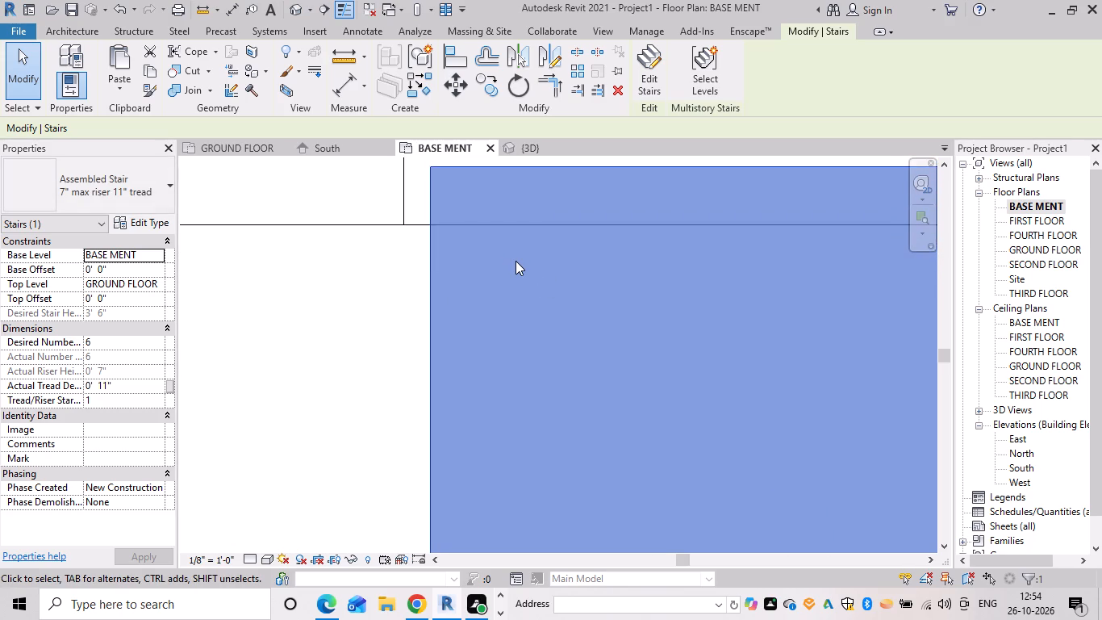
key("Down")
key("Down")
key("Down")
key("Down")
key("Down")
key("Down")
key("Down")
key("Down")
key("Down")
key("Down")
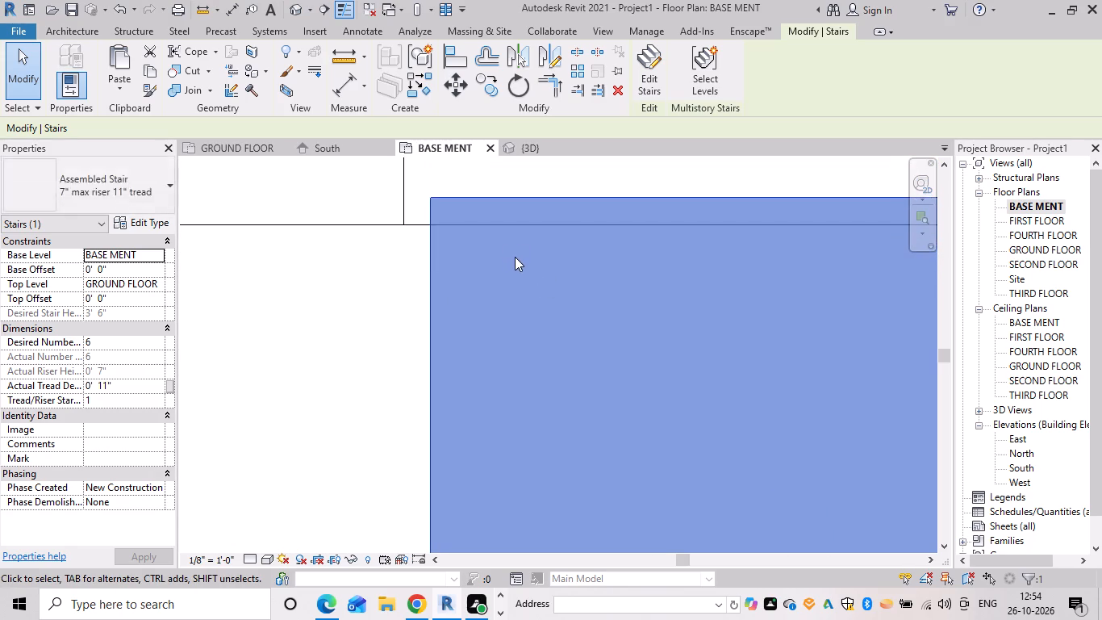
key("Down")
key("Down")
key("Down")
key("Down")
key("Down")
key("Down")
key("Down")
key("Down")
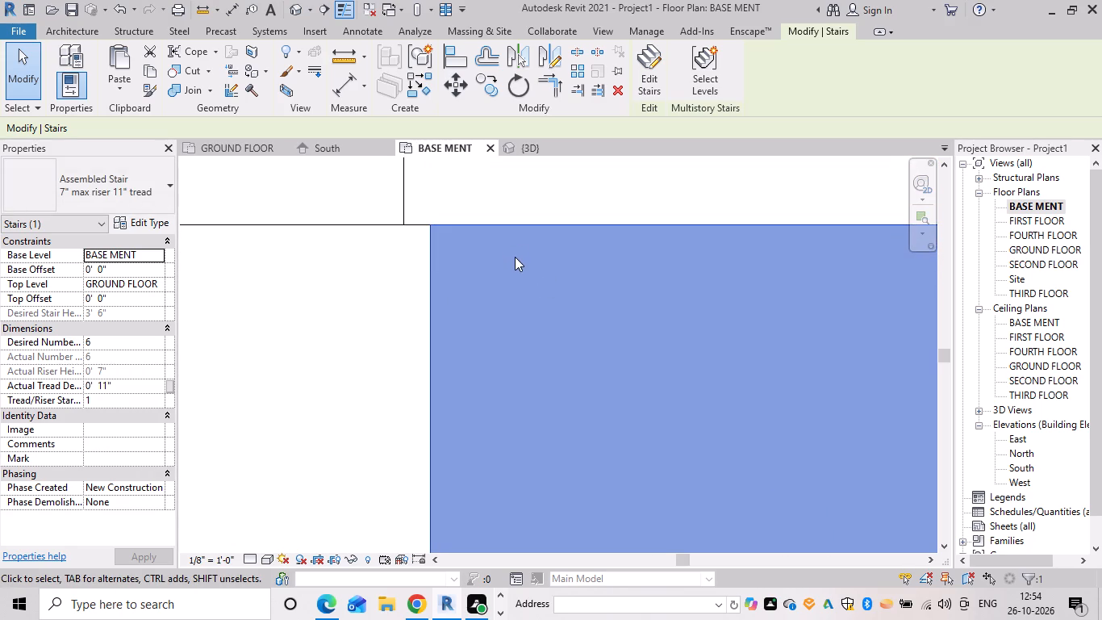
Fine-nudge the entrance stair west to narrow the small gap to the front wall's end corner.
key("Left")
key("Left")
key("Left")
key("Left")
key("Left")
key("Left")
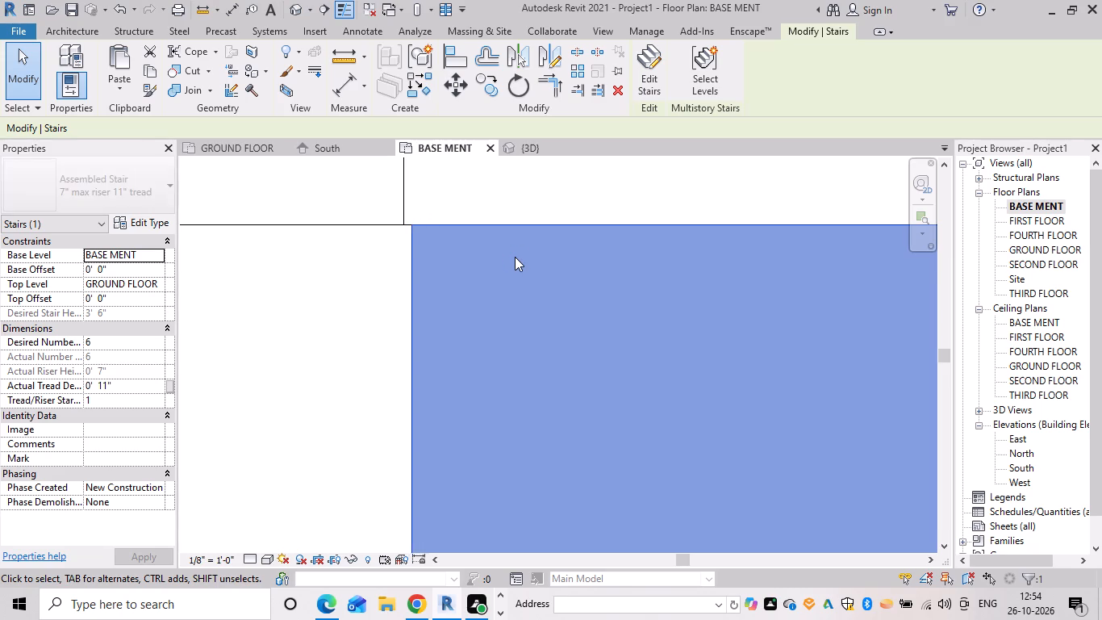
key("Left")
scroll(394, 189, "up", 17)
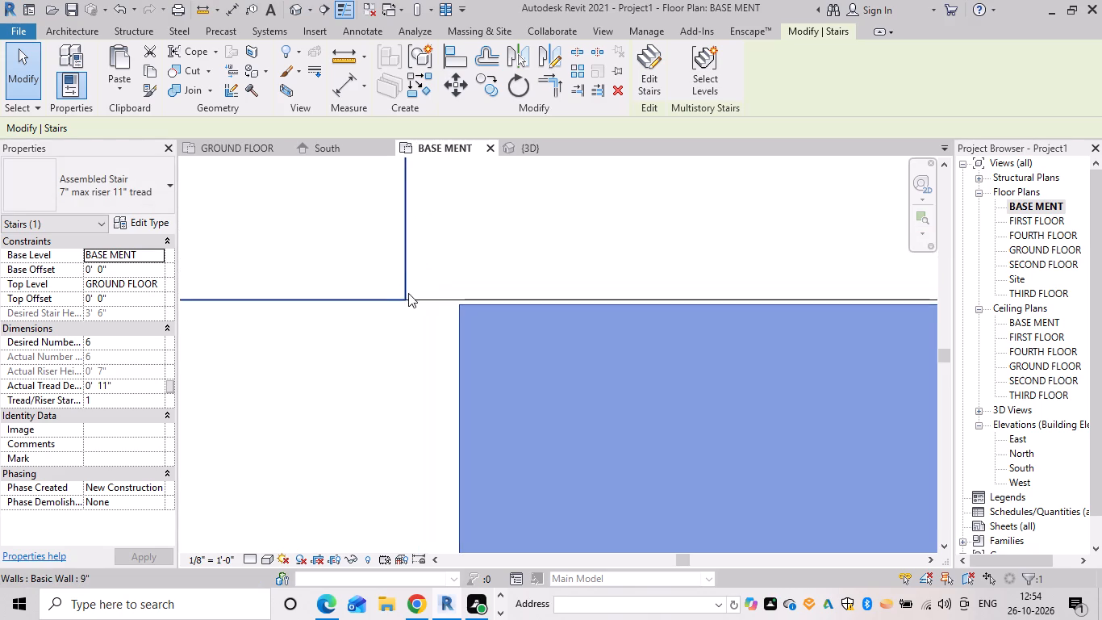
scroll(408, 293, "up", 10)
key("Left")
key("Left")
key("Left")
key("Left")
key("Left")
key("Left")
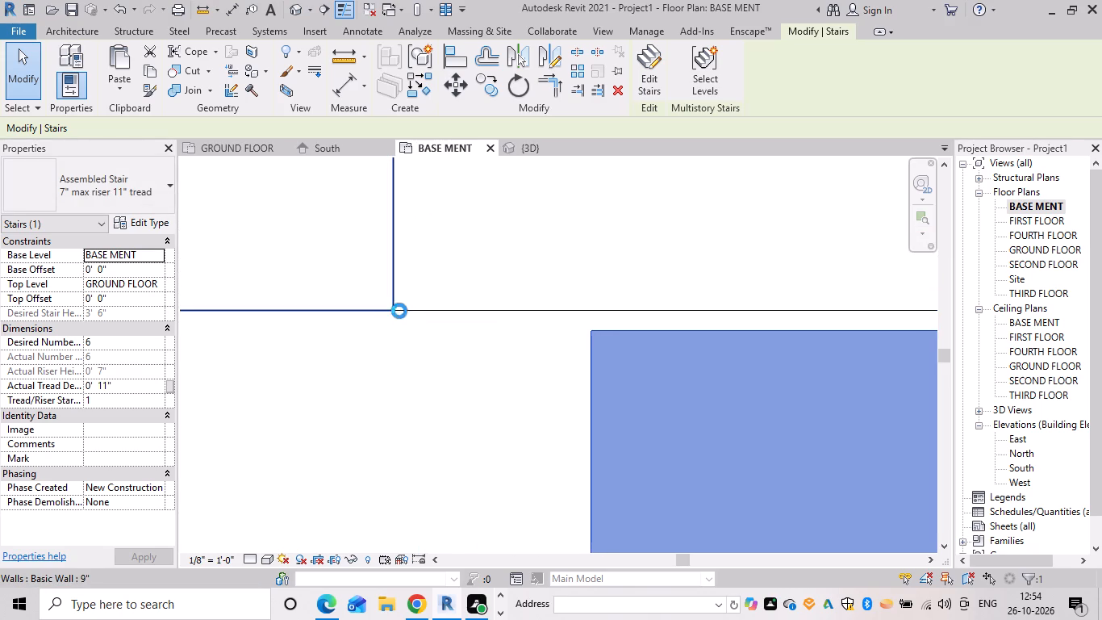
key("Left")
key("Left")
key("Left")
key("Left")
key("Left")
key("Left")
key("Left")
key("Left")
key("Left")
key("Left")
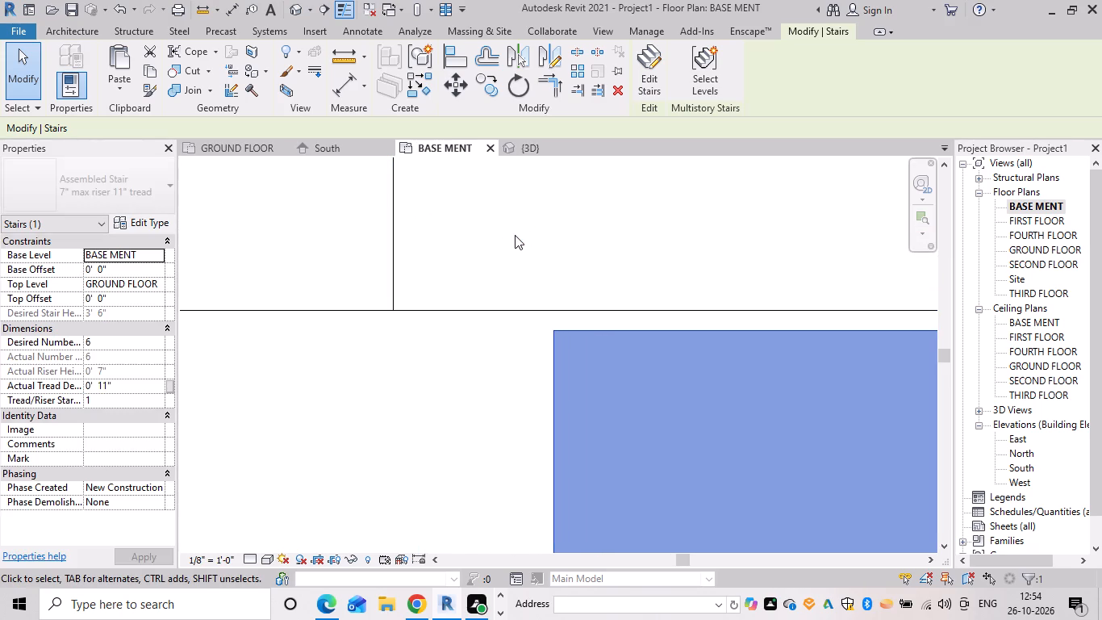
key("Left")
key("Left")
key("Left")
key("Left")
key("Left")
key("Left")
key("Left")
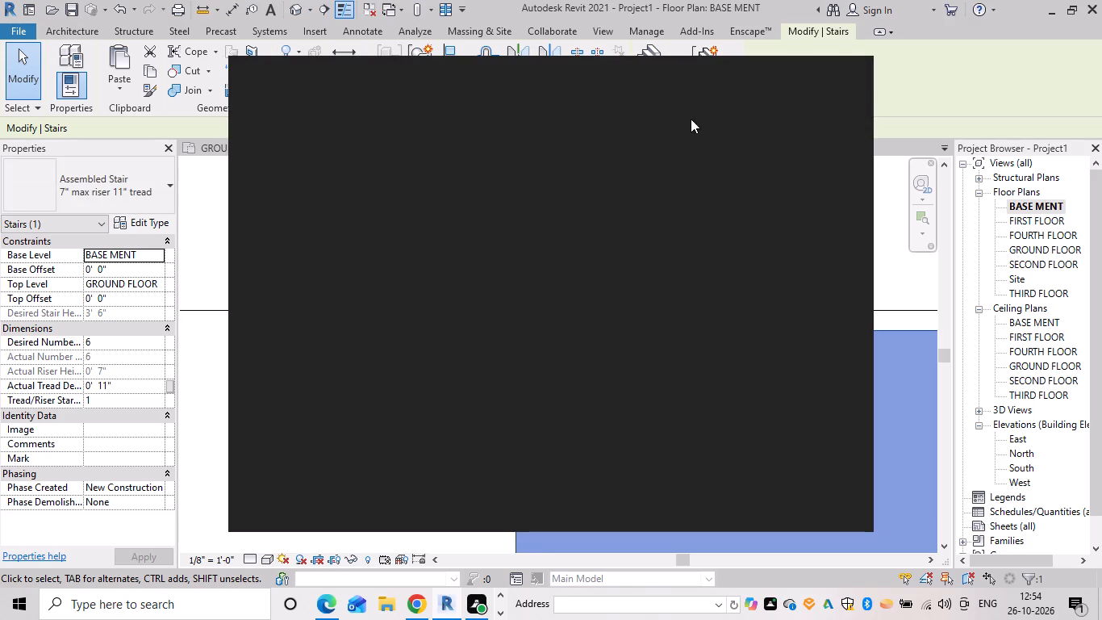
Close the Autodesk notification pop-up covering the drawing.
left_click(841, 75)
Fine-nudge the entrance stair west in the basement plan to narrow the gap between its west side and the front wall's end corner.
key("Left")
key("Left")
key("Left")
key("Left")
key("Left")
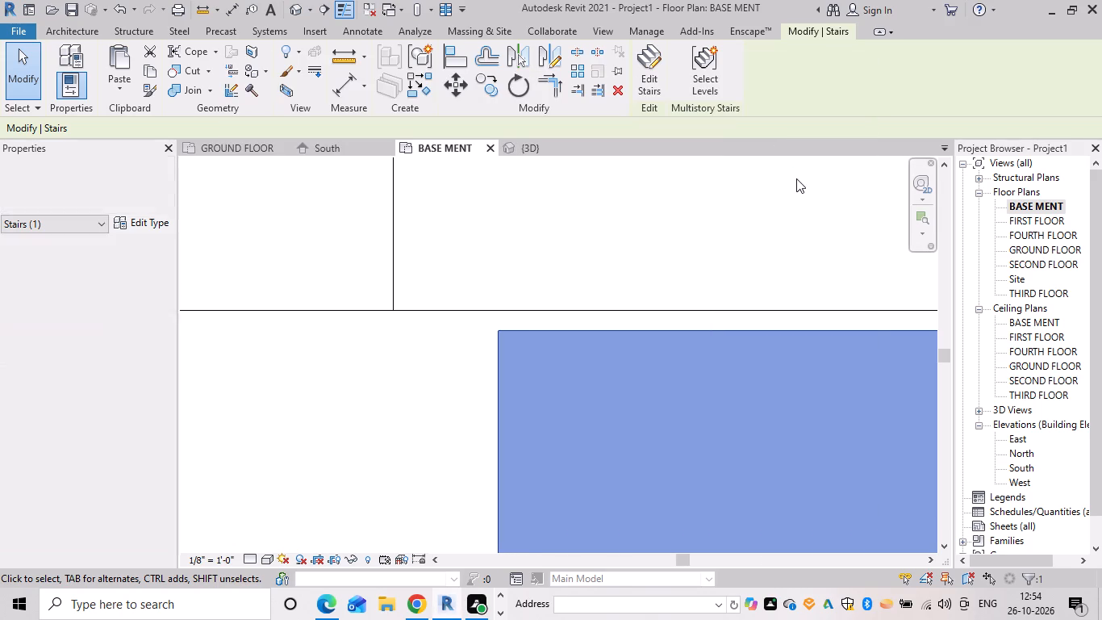
key("Left")
key("Left")
key("Left")
key("Left")
key("Left")
key("Left")
key("Left")
key("Left")
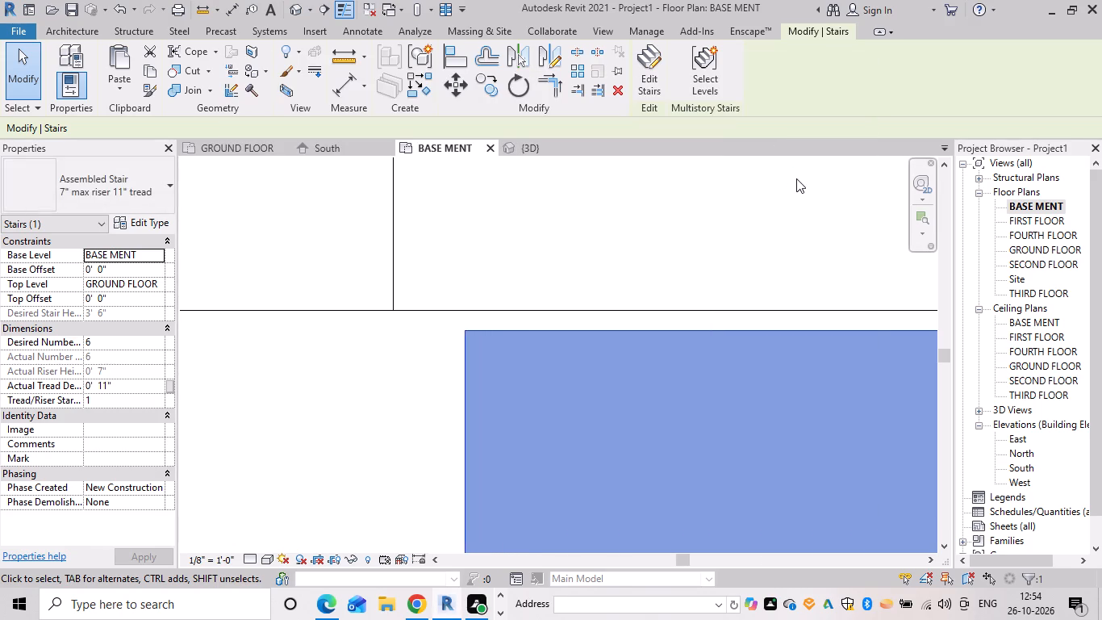
key("Left")
key("Left")
key("Left")
key("Left")
key("Left")
key("Left")
key("Left")
key("Left")
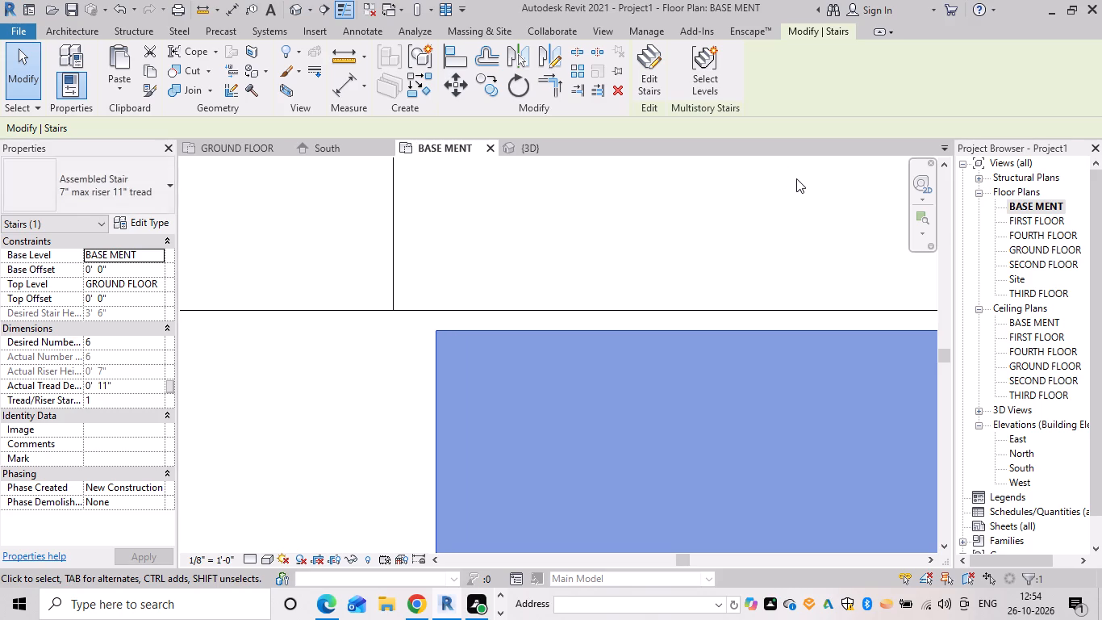
key("Left")
scroll(428, 320, "up", 11)
key("Left")
key("Left")
key("Left")
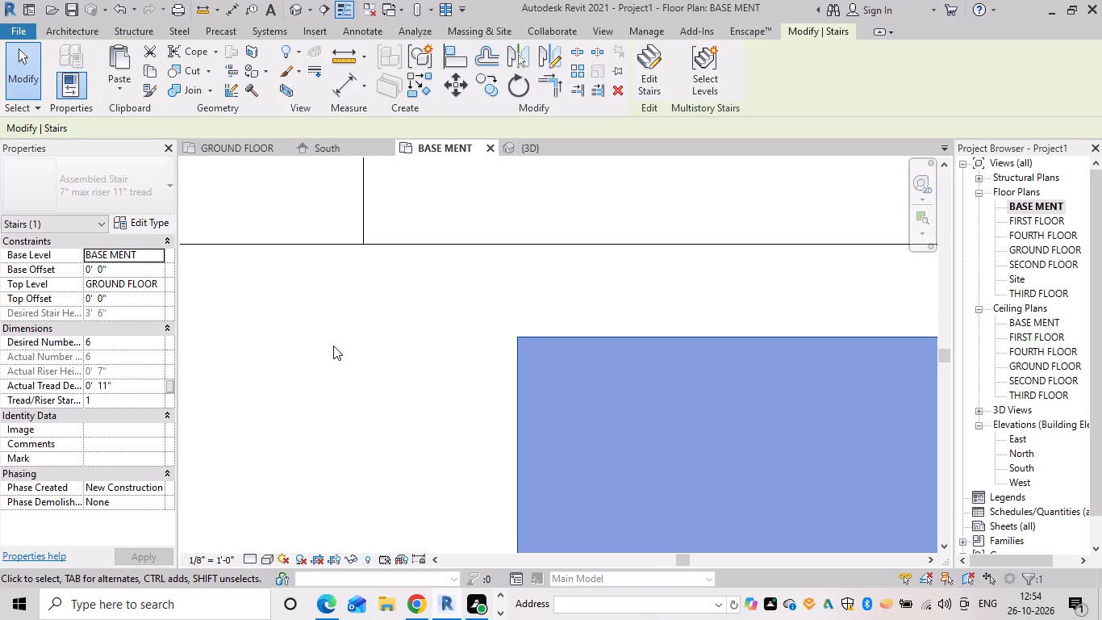
key("Left")
key("Left")
key("Left")
key("Left")
key("Left")
key("Left")
key("Left")
key("Left")
key("Left")
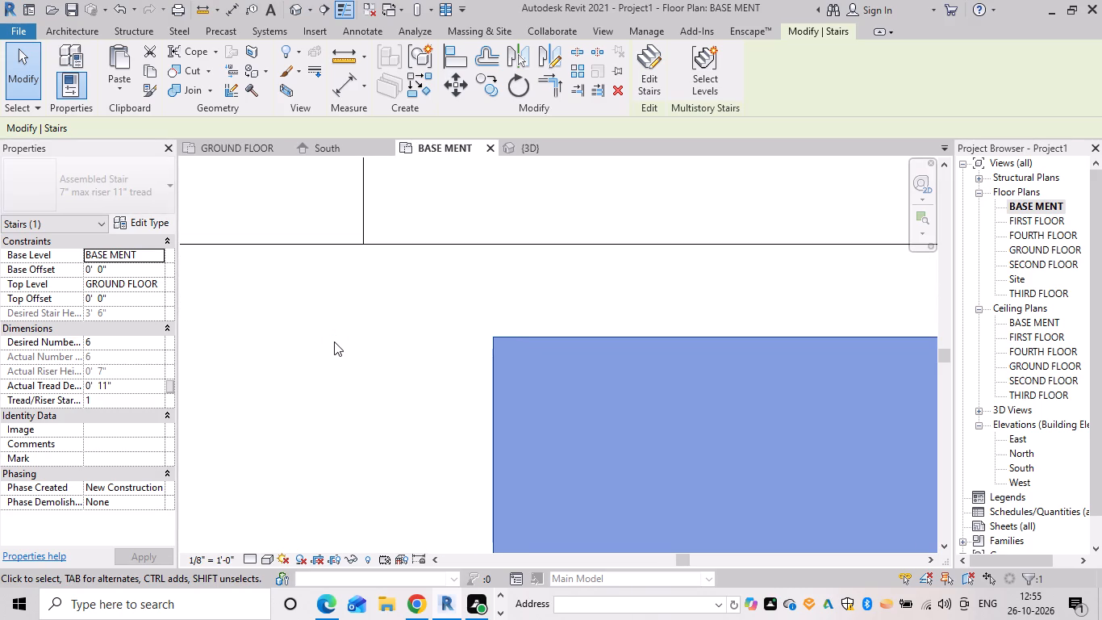
key("Left")
key("Left")
key("Left")
key("Left")
key("Left")
Fine-nudge the entrance stair north until its rear edge lies on the building's front face line.
key("Up")
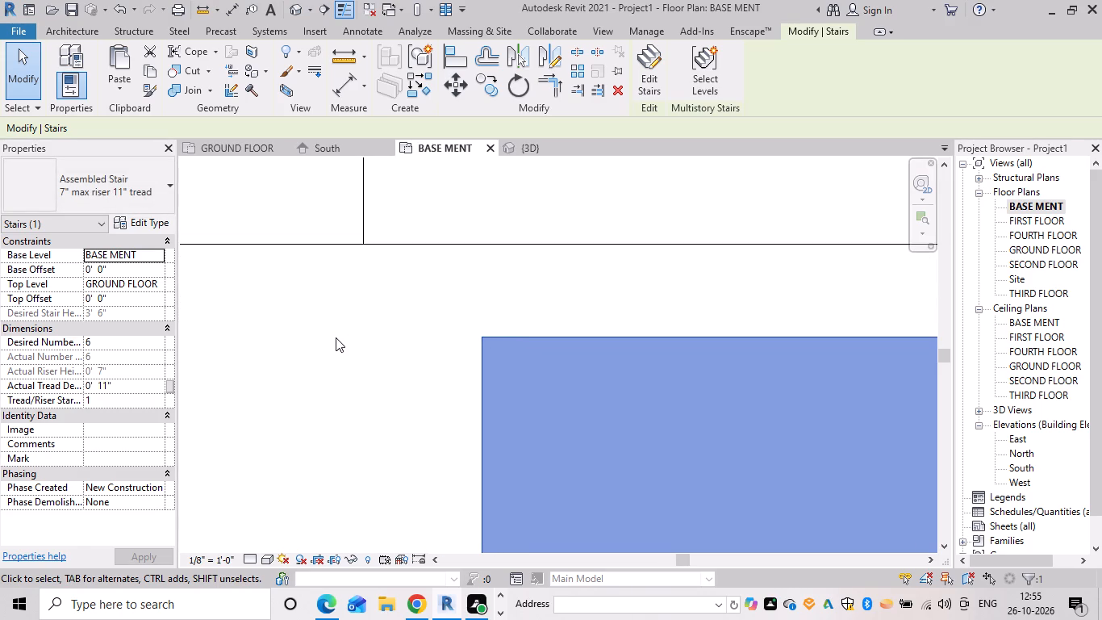
key("Up")
key("Up")
key("Up")
key("Up")
key("Up")
key("Up")
key("Up")
key("Up")
key("Up")
key("Up")
key("Up")
key("Up")
key("Up")
key("Up")
key("Up")
key("Up")
key("Up")
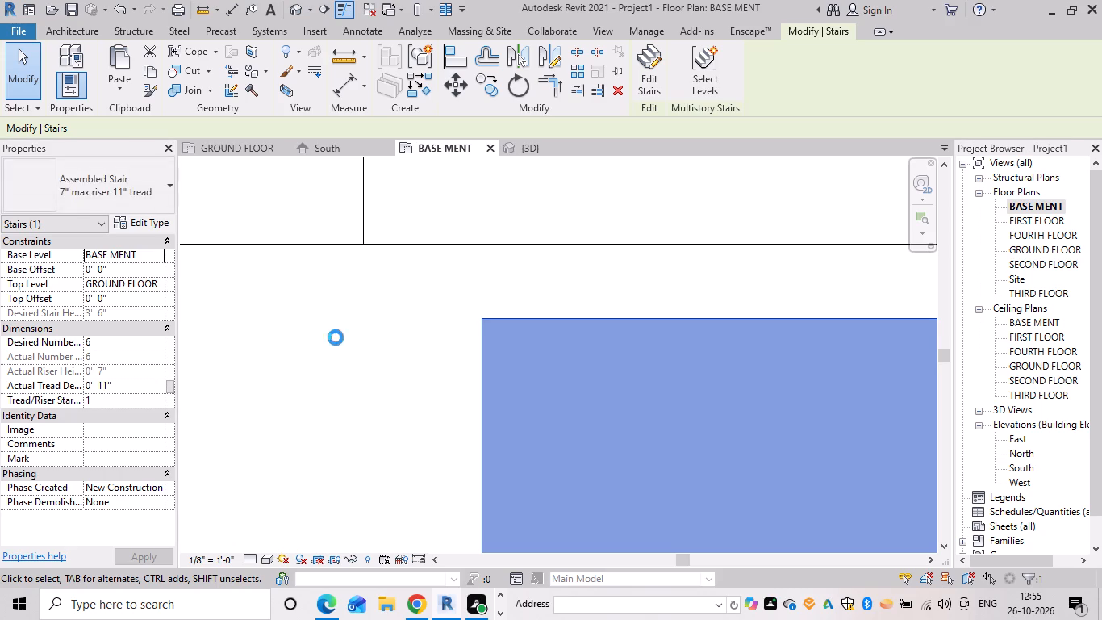
key("Up")
key("Up")
key("Up")
key("Up")
key("Up")
key("Up")
key("Up")
key("Up")
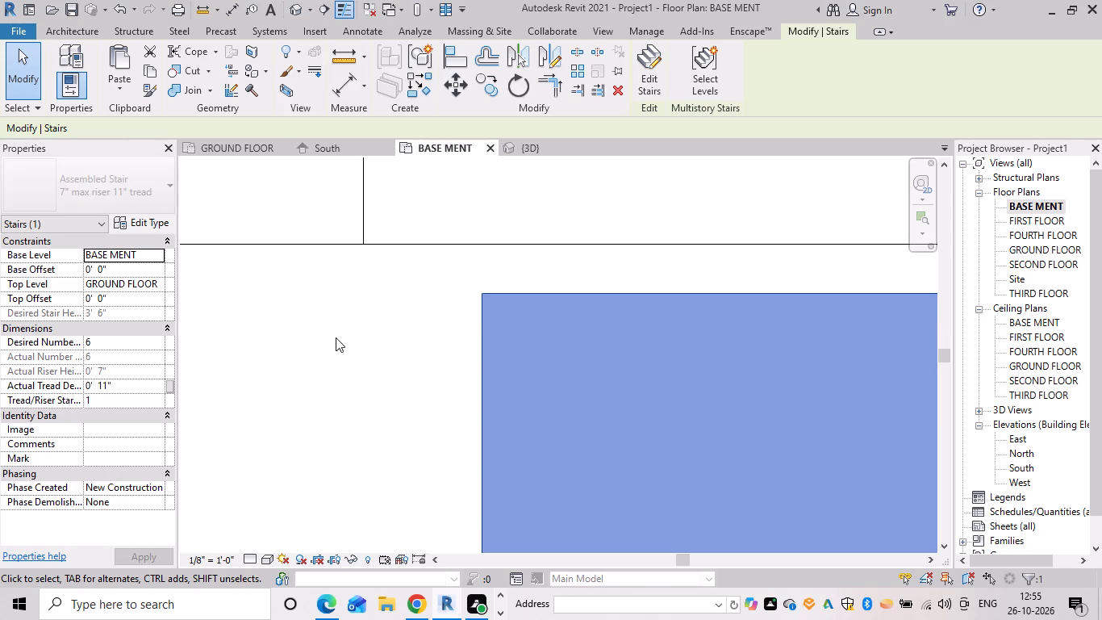
key("Up")
key("Up")
key("Up")
key("Up")
key("Up")
key("Up")
key("Up")
key("Up")
key("Up")
key("Up")
key("Up")
key("Up")
key("Up")
key("Up")
key("Up")
key("Up")
key("Up")
key("Up")
key("Up")
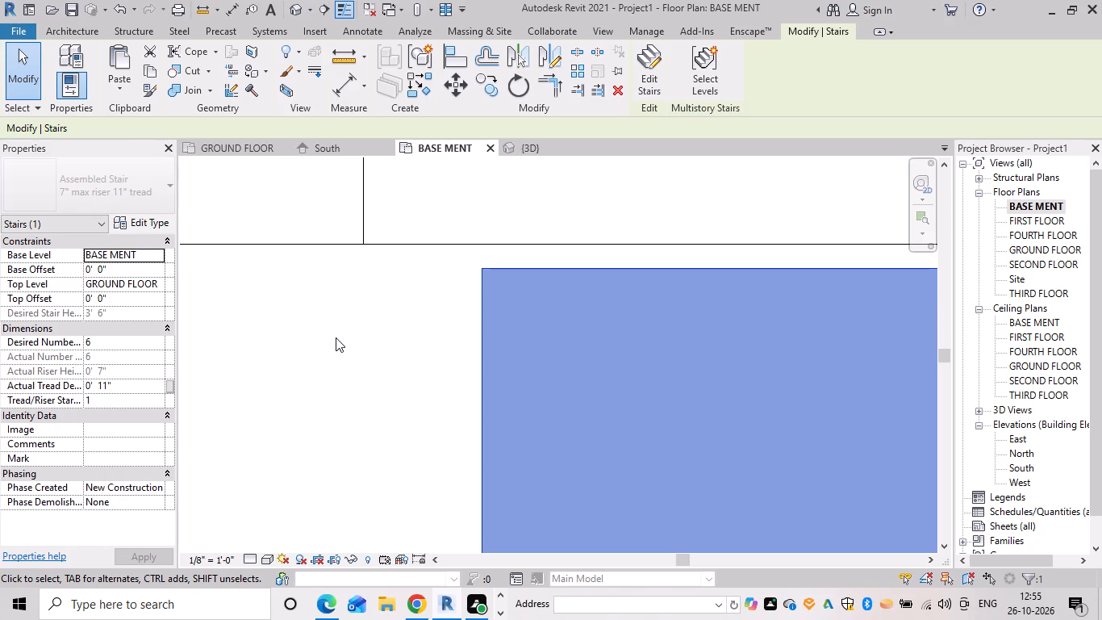
key("Up")
key("Up")
key("Up")
key("Up")
key("Up")
key("Up")
key("Up")
key("Up")
key("Up")
key("Up")
key("Up")
key("Up")
key("Up")
key("Up")
key("Up")
key("Up")
key("Up")
key("Up")
key("Up")
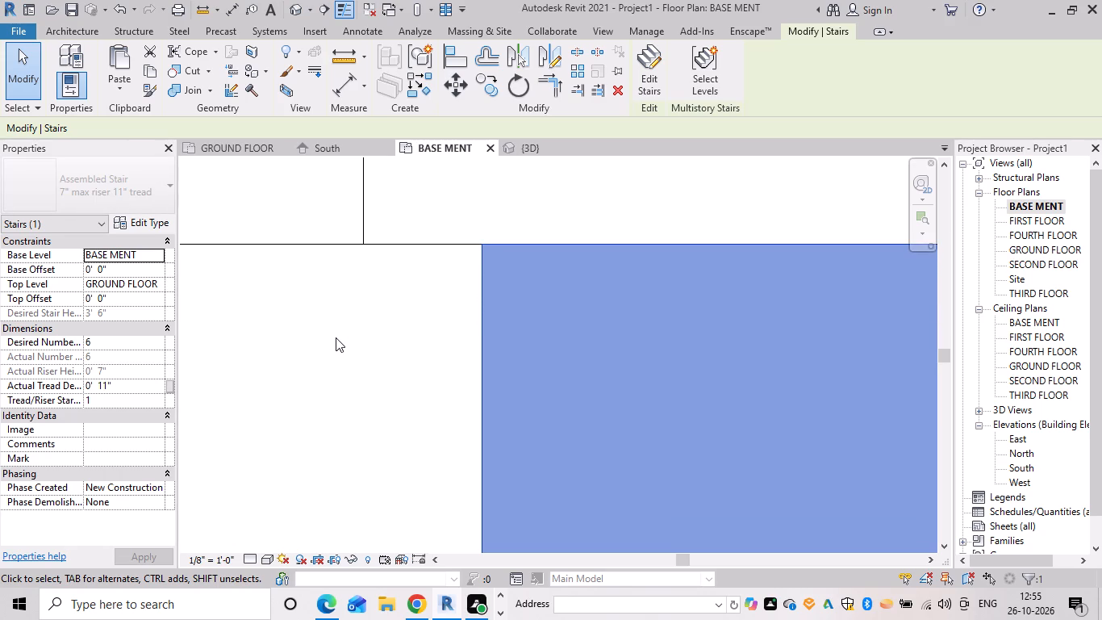
Close the blank BASE MENT floor plan view and reopen it to bring the whole plan back.
scroll(470, 285, "up", 4)
scroll(508, 317, "down", 6)
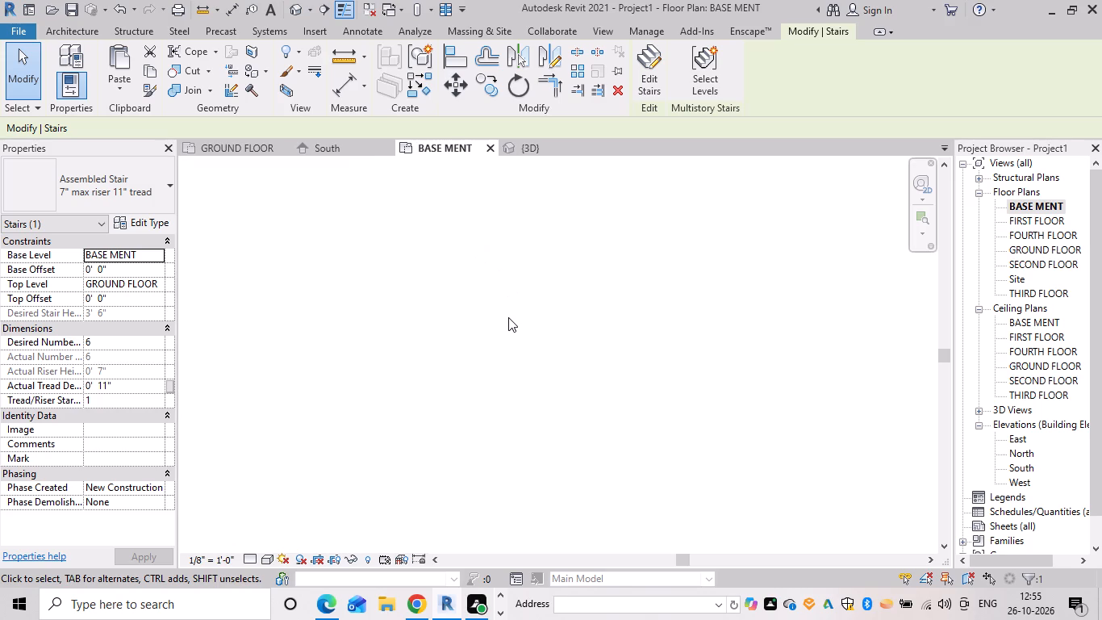
scroll(508, 317, "down", 1)
scroll(508, 317, "up", 1)
scroll(508, 317, "down", 8)
scroll(508, 317, "up", 1)
scroll(508, 317, "down", 16)
scroll(561, 383, "down", 8)
left_click(524, 146)
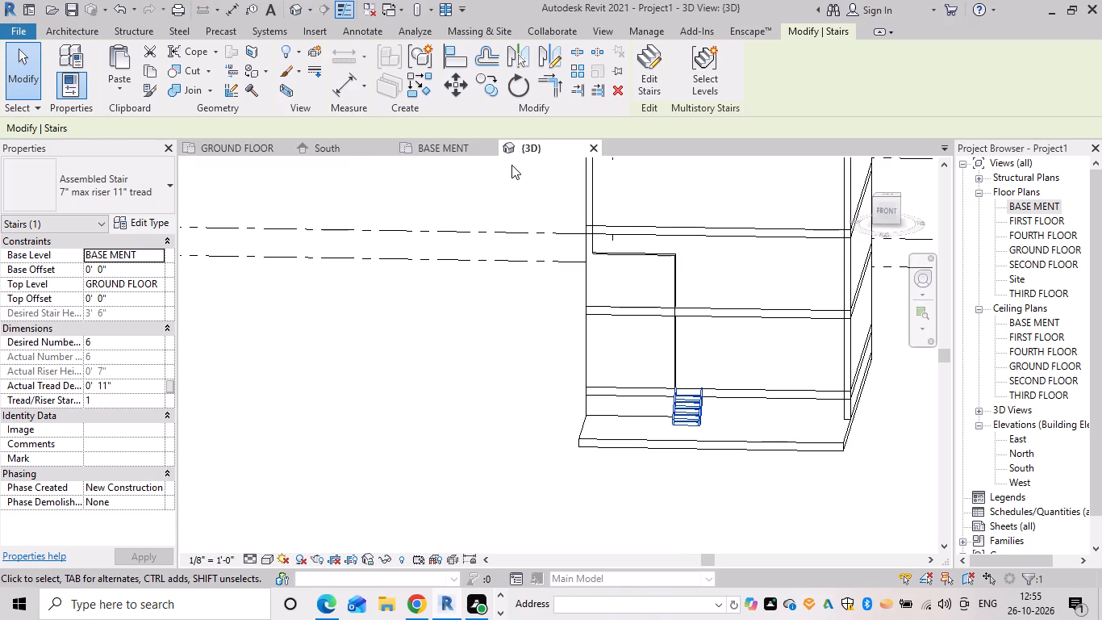
left_click(436, 145)
scroll(570, 403, "down", 7)
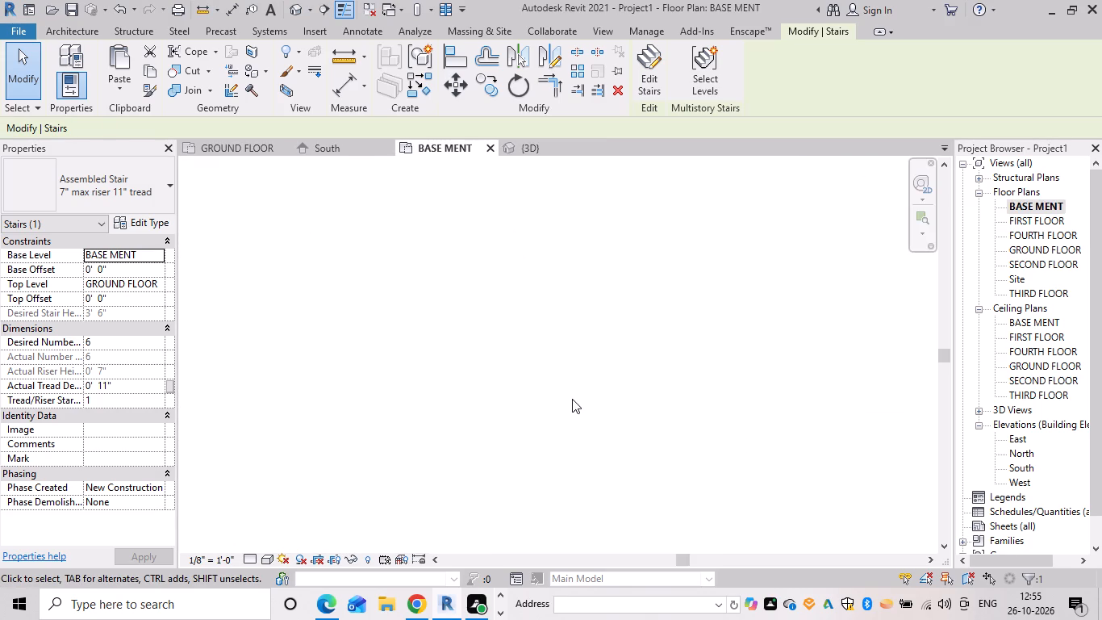
scroll(572, 399, "down", 8)
scroll(571, 388, "down", 8, "shift")
scroll(571, 388, "up", 1)
scroll(571, 388, "down", 9, "ctrl")
scroll(571, 391, "up", 1)
scroll(504, 356, "down", 8)
scroll(711, 281, "down", 6)
left_click(491, 151)
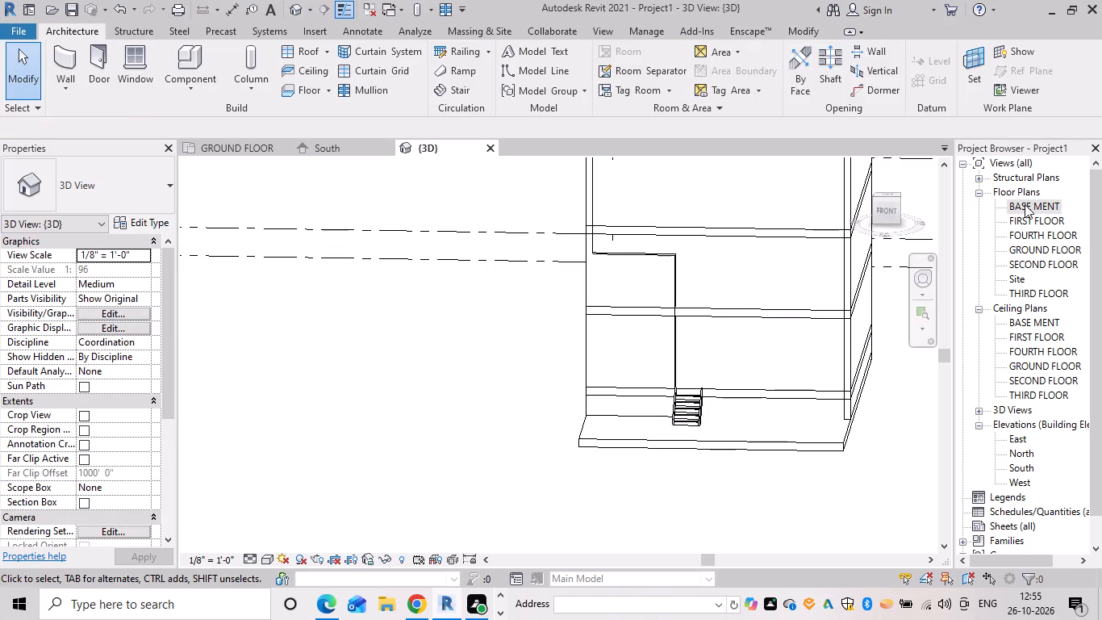
double_click(1025, 204)
Reselect the entrance stair at the front wall's end corner and fine-nudge it west to reduce the remaining gap.
scroll(568, 399, "up", 6)
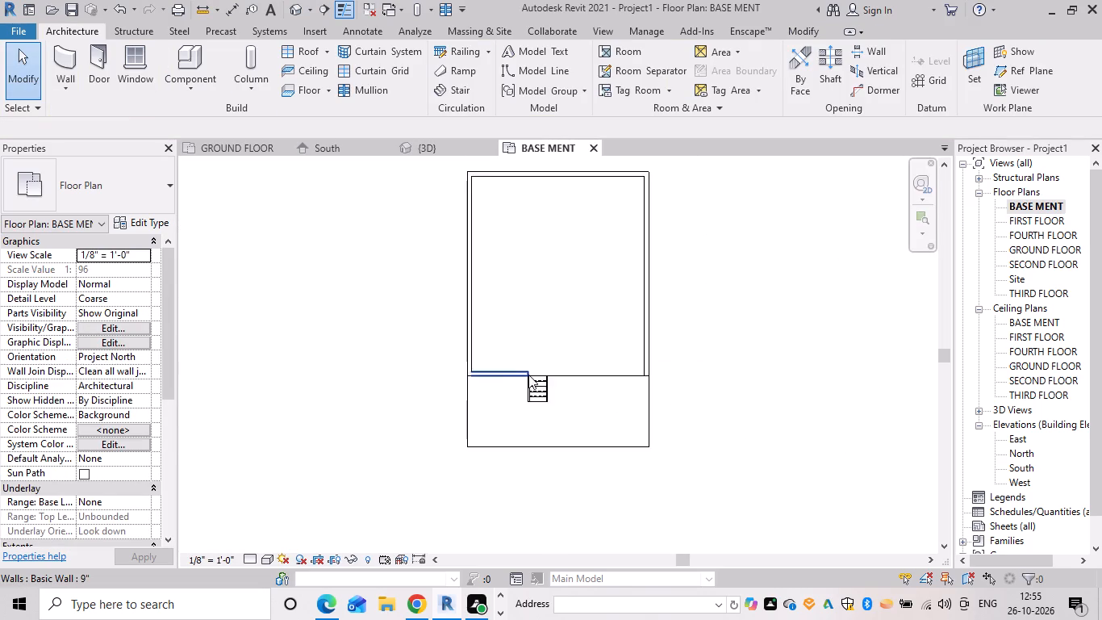
scroll(528, 375, "up", 14)
scroll(521, 400, "up", 7)
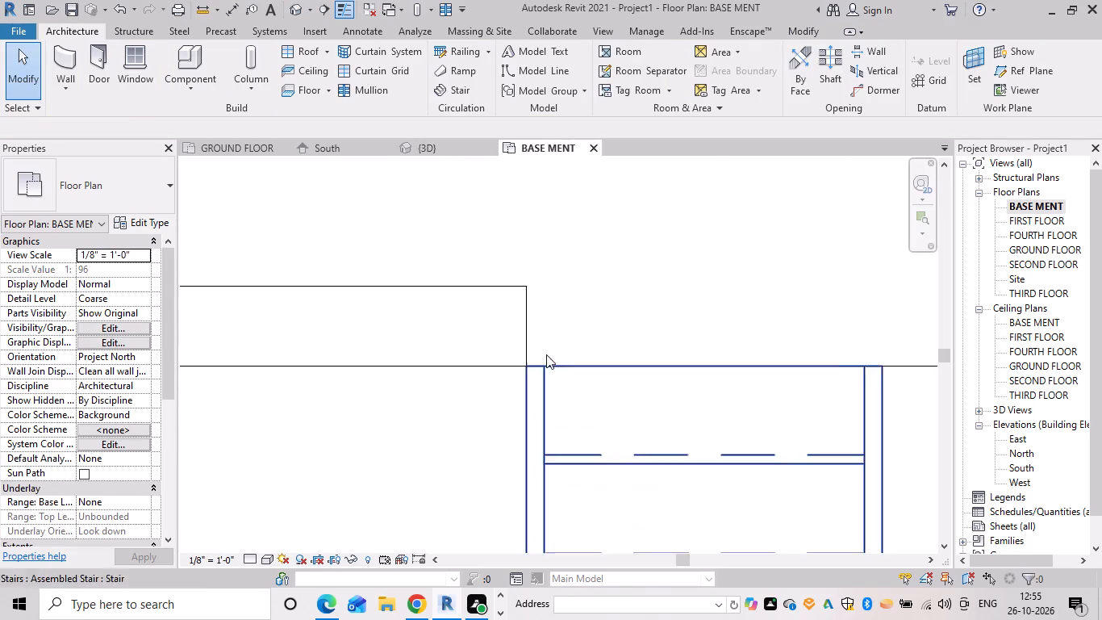
scroll(549, 349, "up", 7)
scroll(474, 398, "up", 8)
left_click(536, 467)
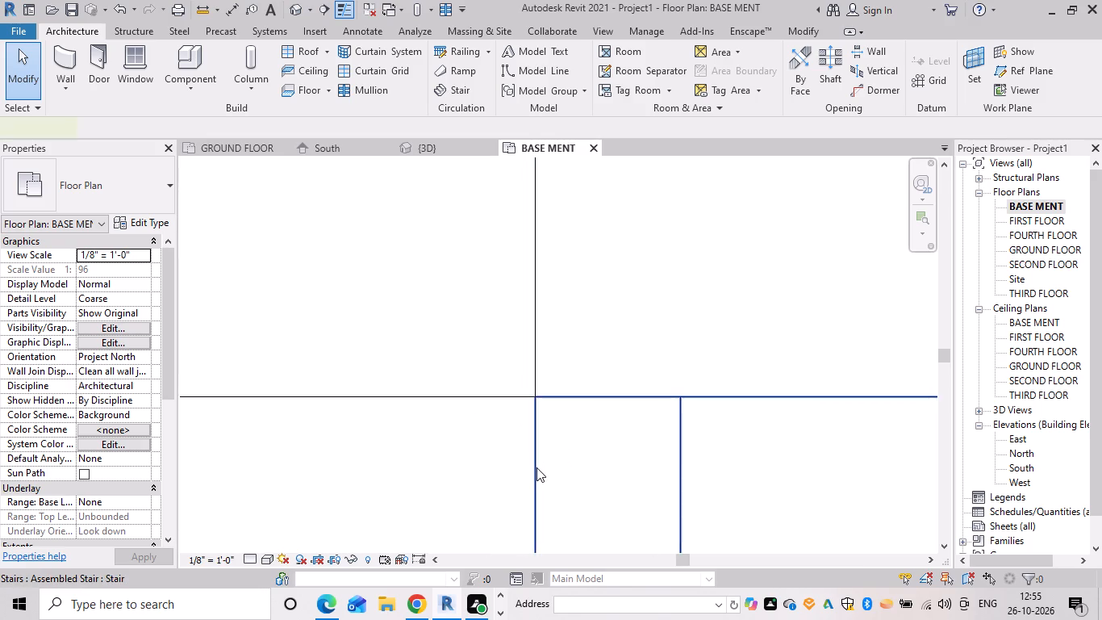
left_click(468, 471)
scroll(549, 388, "up", 16)
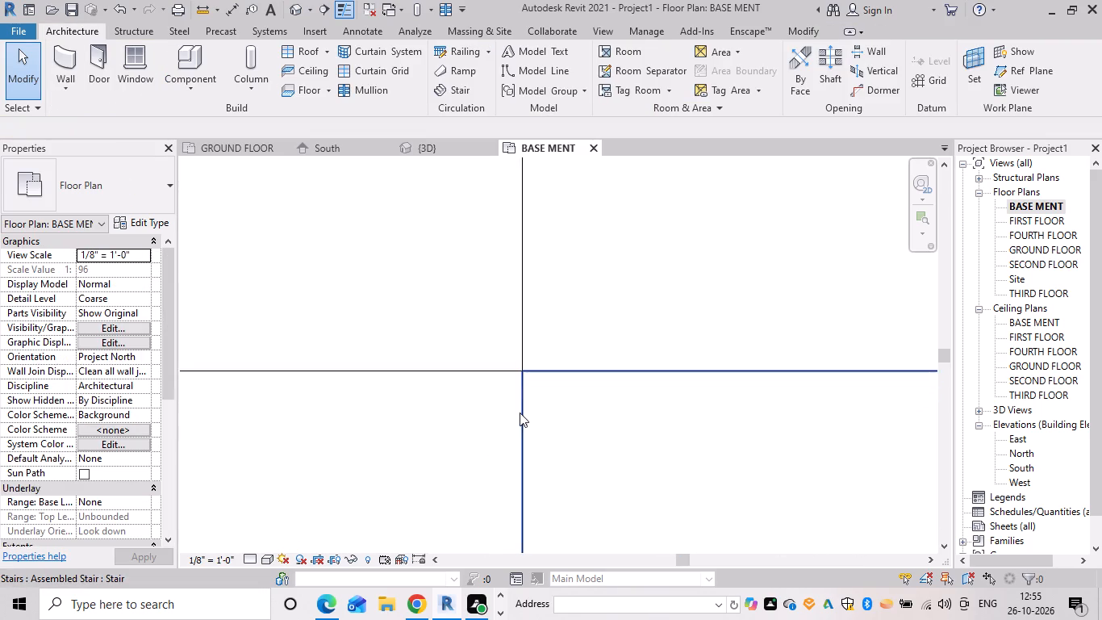
scroll(520, 413, "up", 9)
scroll(528, 320, "up", 12)
scroll(556, 338, "up", 9)
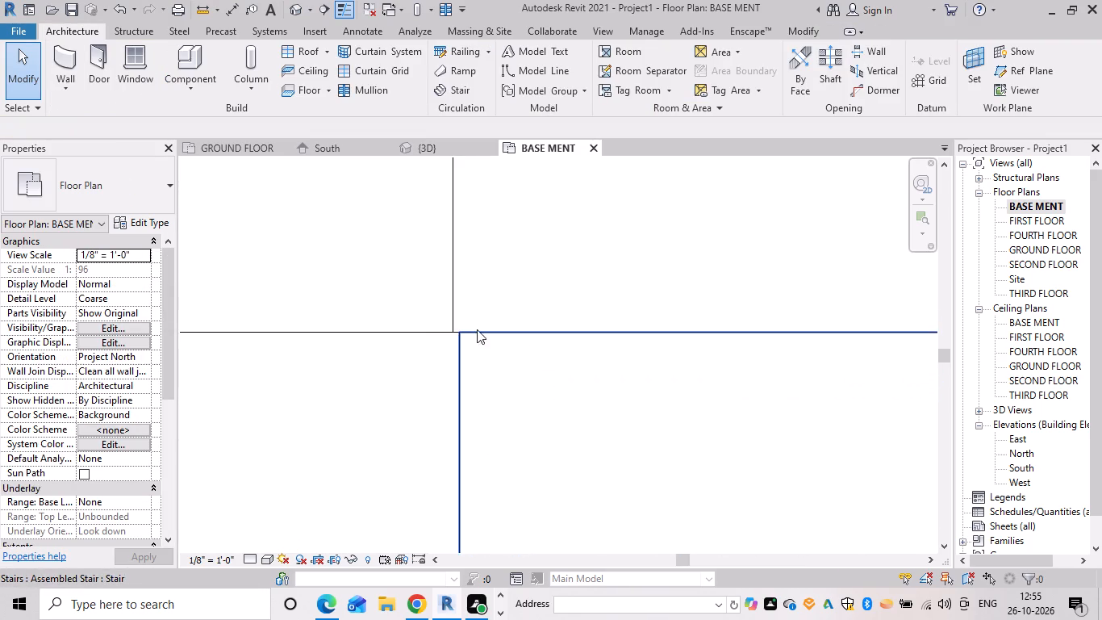
scroll(477, 329, "up", 9)
left_click(437, 356)
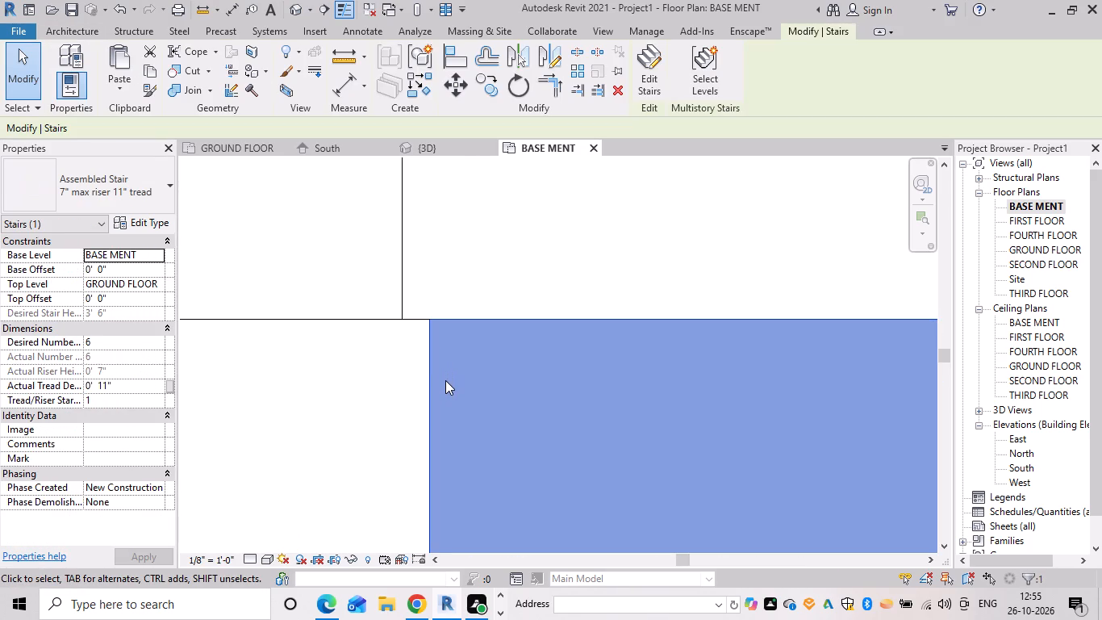
key("Left")
key("Left")
key("Left")
key("Left")
key("Left")
key("Left")
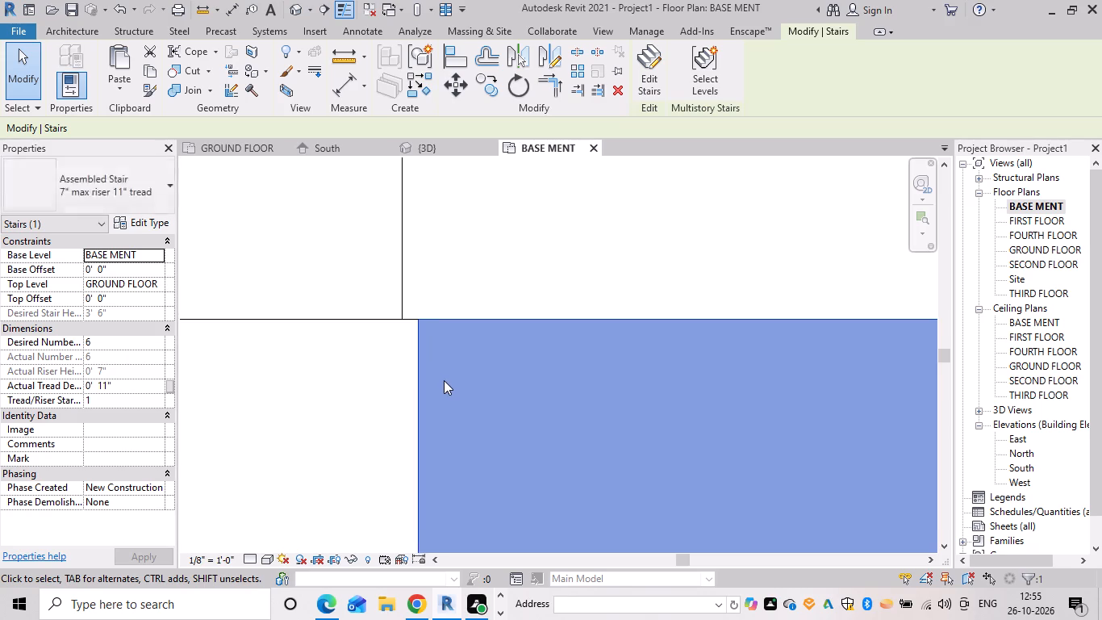
key("Left")
key("Left")
key("Left")
key("Left")
left_click(236, 346)
Fine-nudge the entrance stair further west to close the remaining gap at the front wall's end corner.
scroll(410, 345, "up", 2)
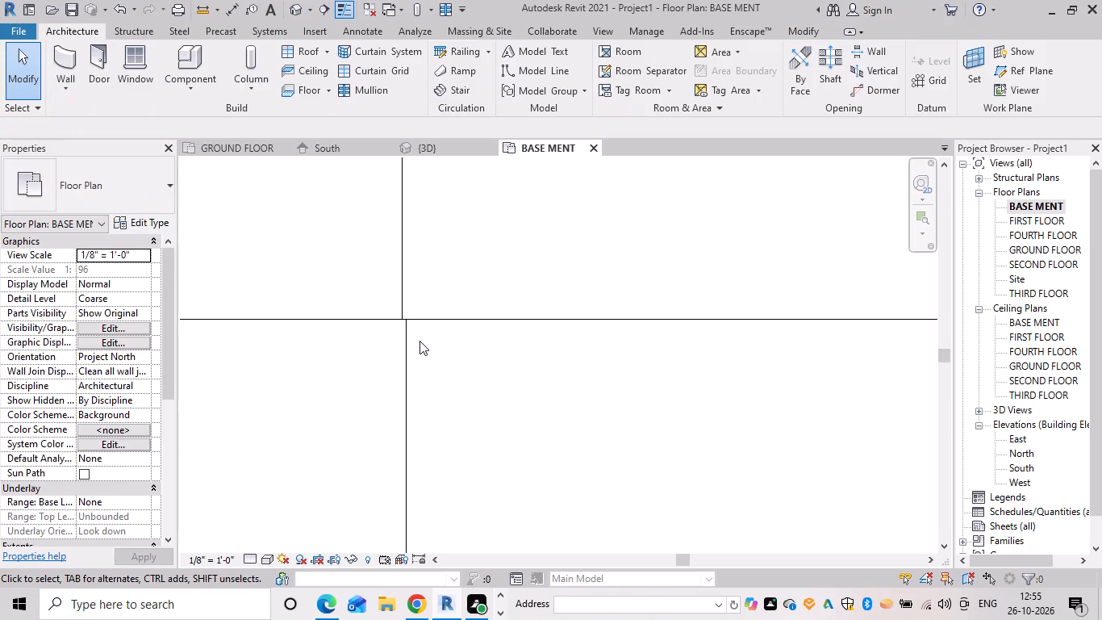
scroll(420, 341, "up", 2)
scroll(385, 270, "up", 6)
left_click(418, 382)
key("Left")
key("Left")
key("Left")
key("Left")
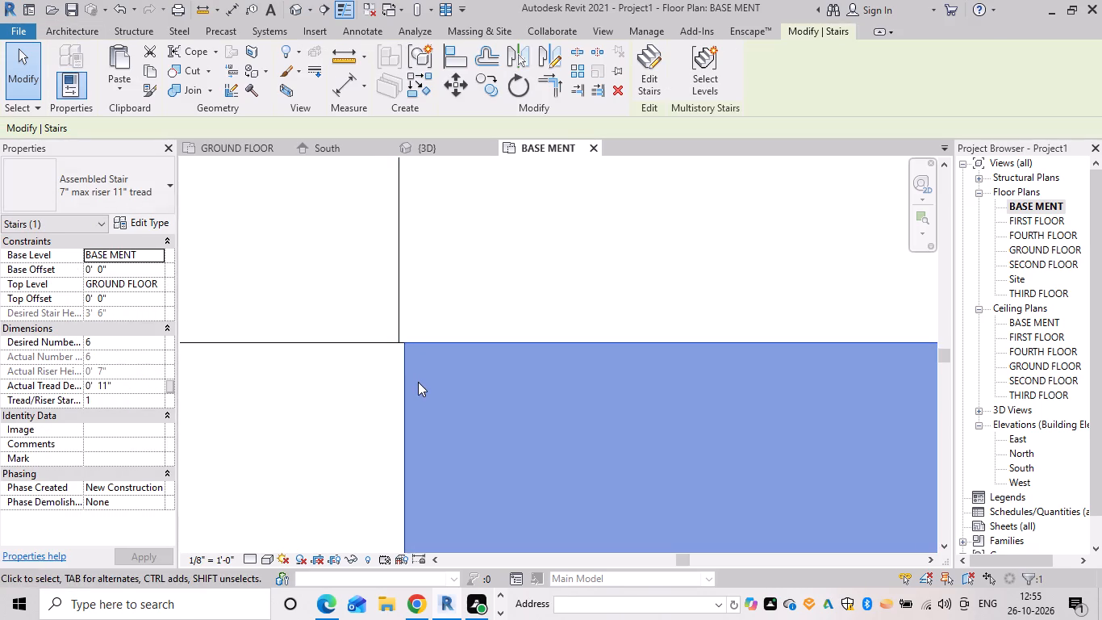
Close the blank BASE MENT floor plan view and reopen it to bring the whole plan back.
scroll(391, 363, "up", 5)
scroll(522, 377, "down", 6)
scroll(522, 378, "up", 1)
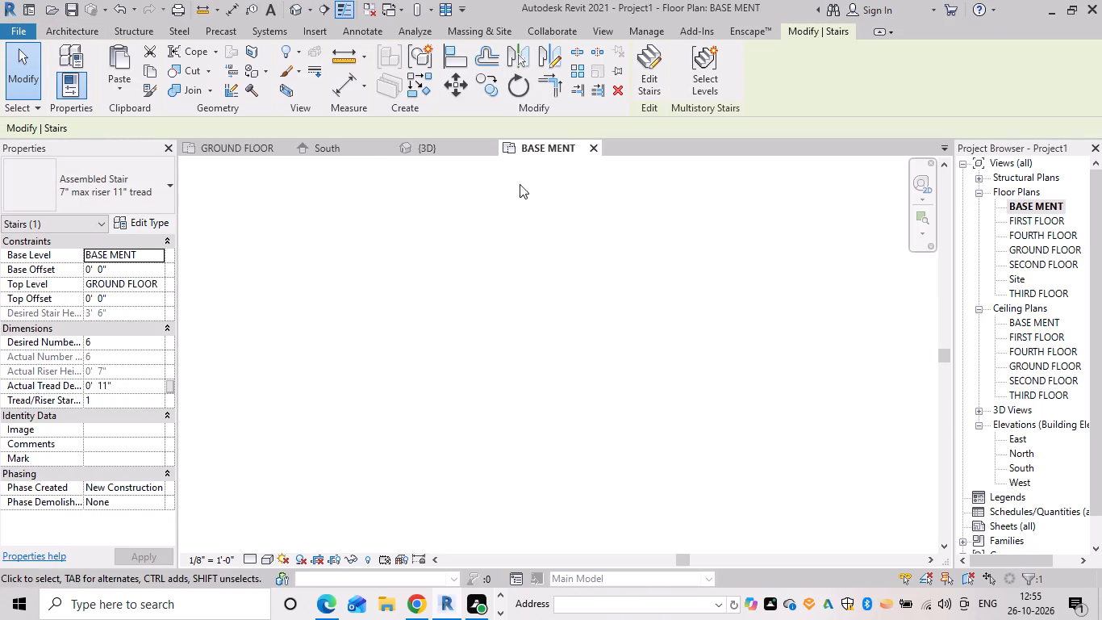
left_click(598, 148)
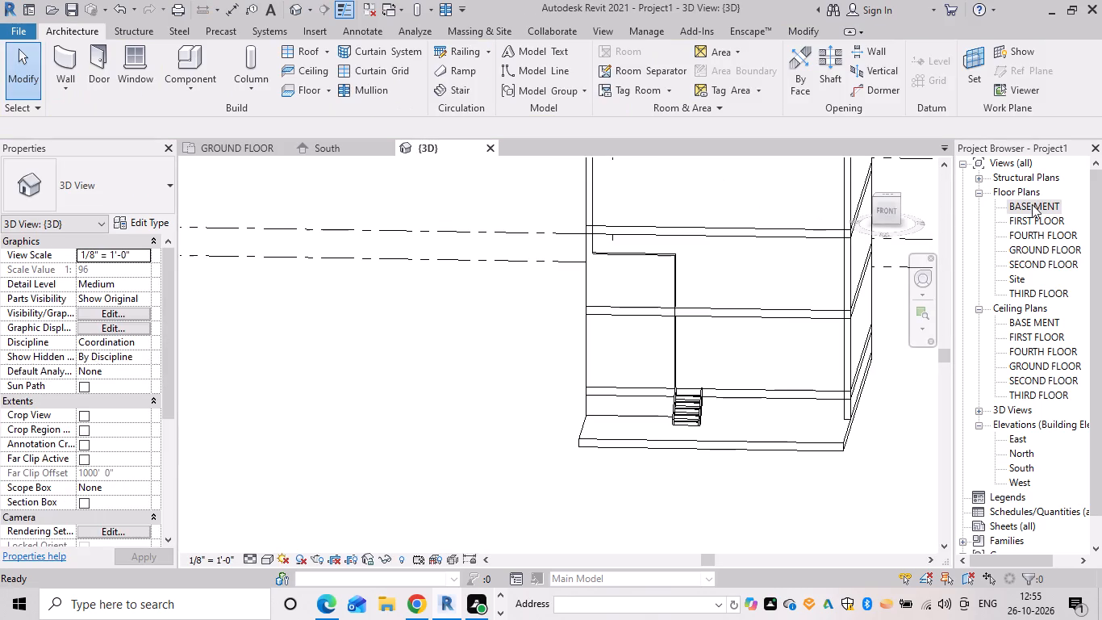
double_click(1035, 204)
Set the unconnected height of the short front wall west of the entrance stair to 3'6".
scroll(553, 379, "up", 3)
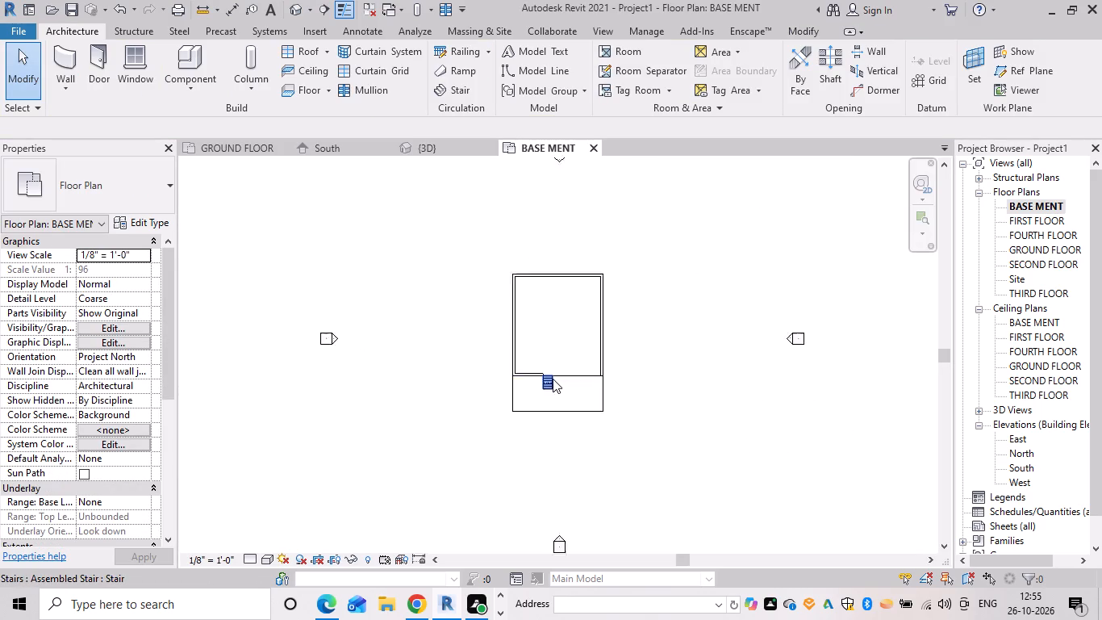
scroll(553, 379, "up", 8)
left_click(521, 343)
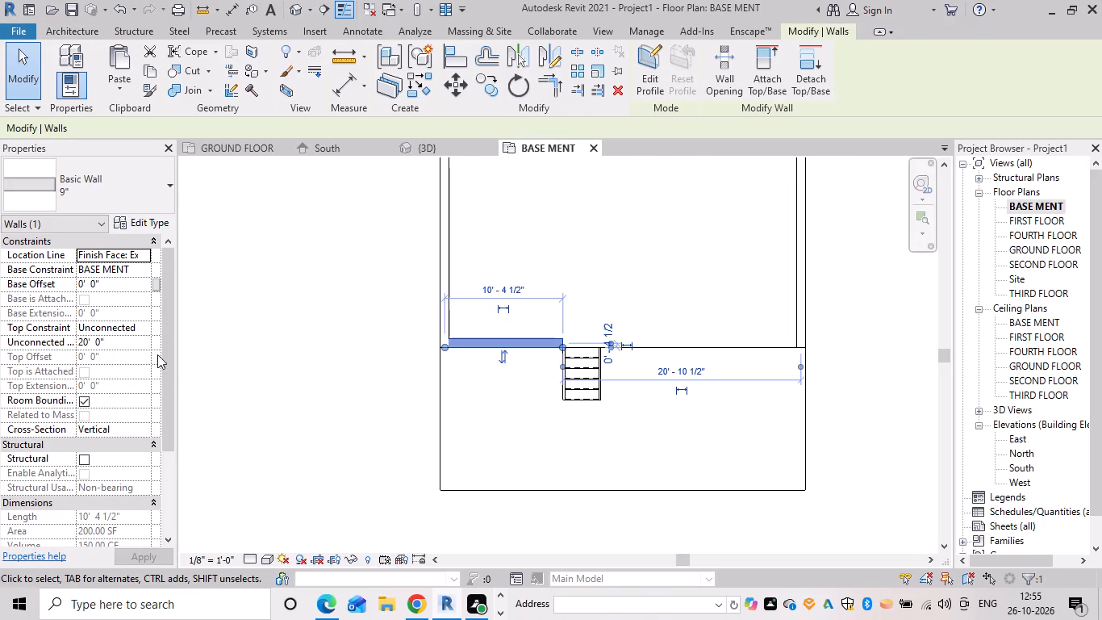
left_click(117, 345)
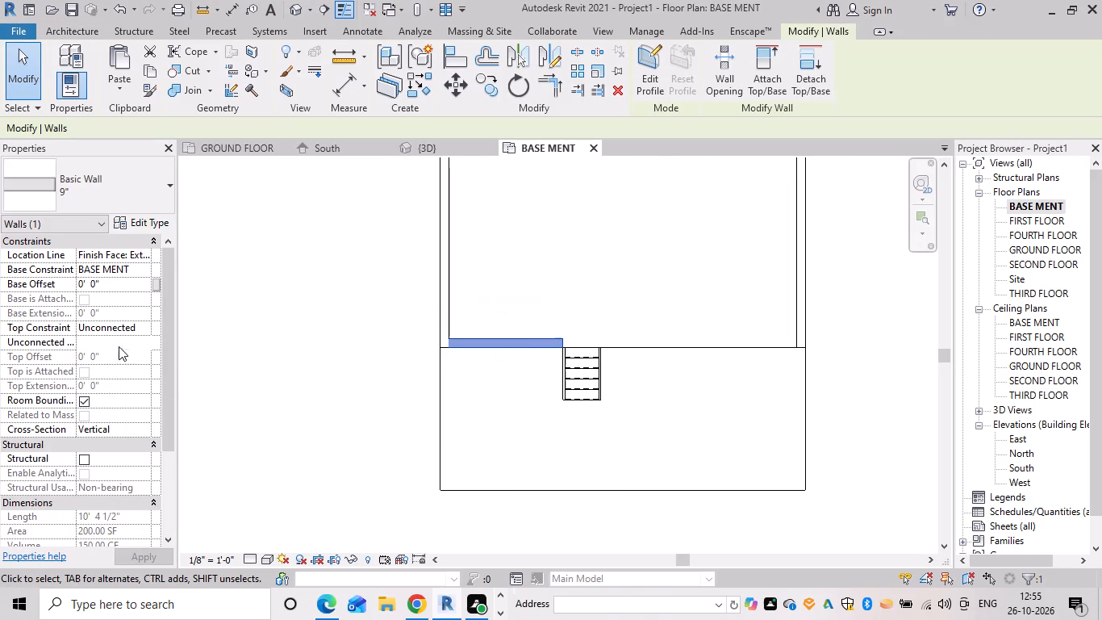
key("BackSpace")
type("3'6\"")
key("Return")
left_click(615, 303)
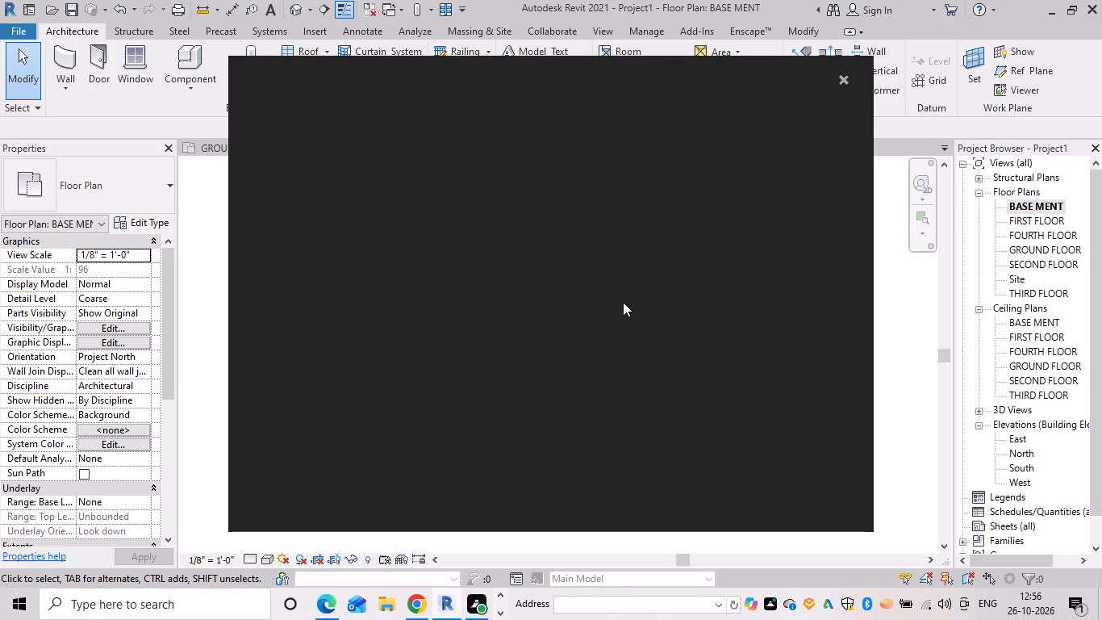
left_click(845, 71)
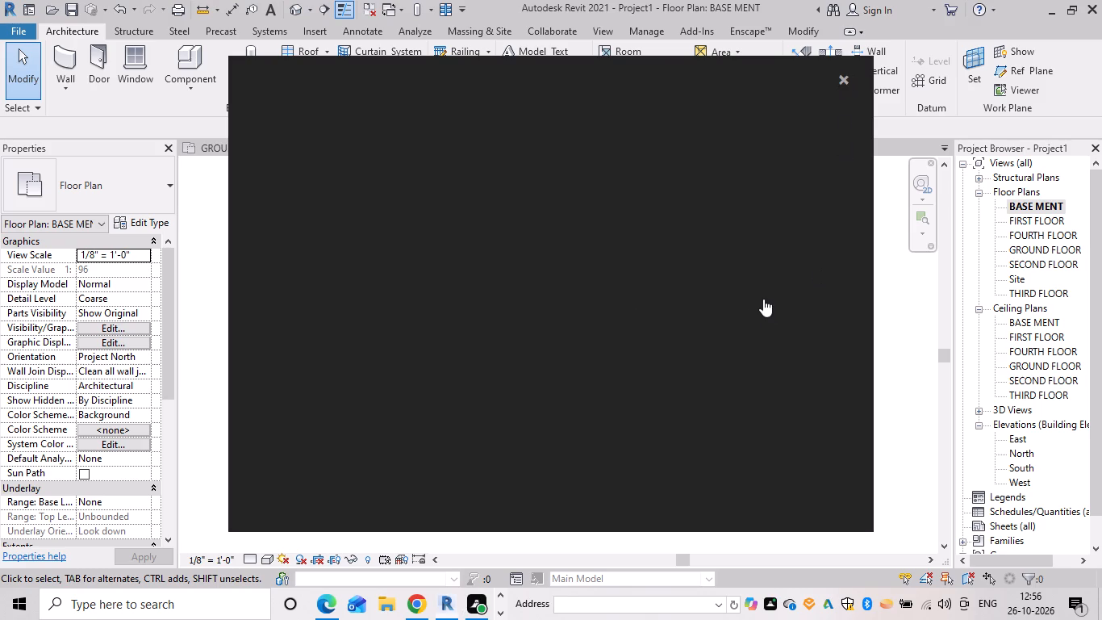
key("Escape")
Draw a 10' length of 9" wall westward from the east wall along the building's front face line.
type("WA")
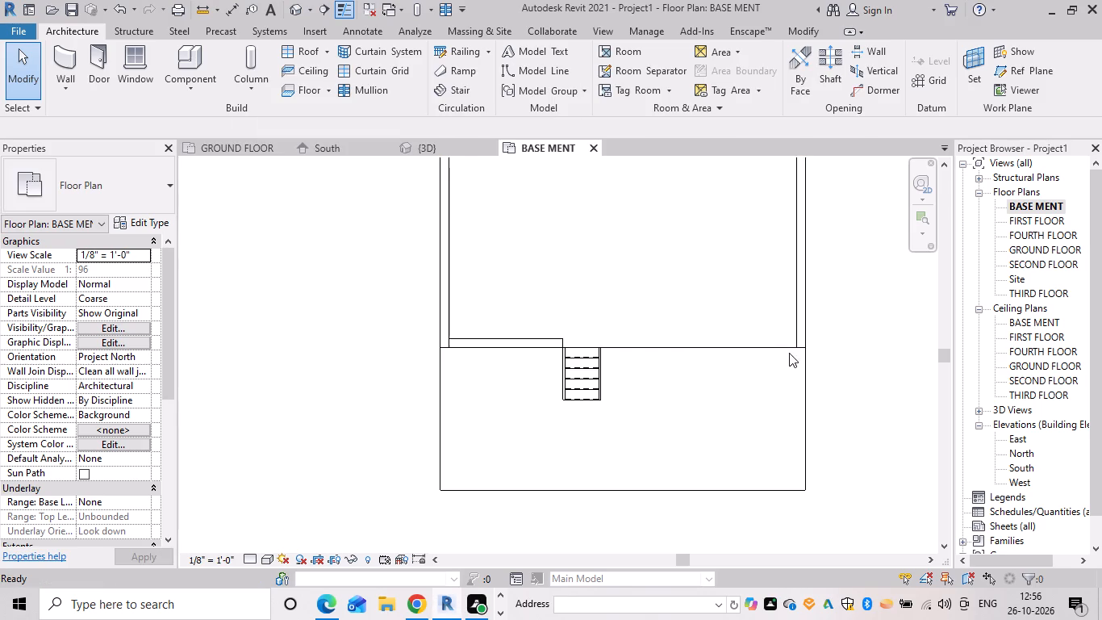
left_click_drag(792, 344, 782, 348)
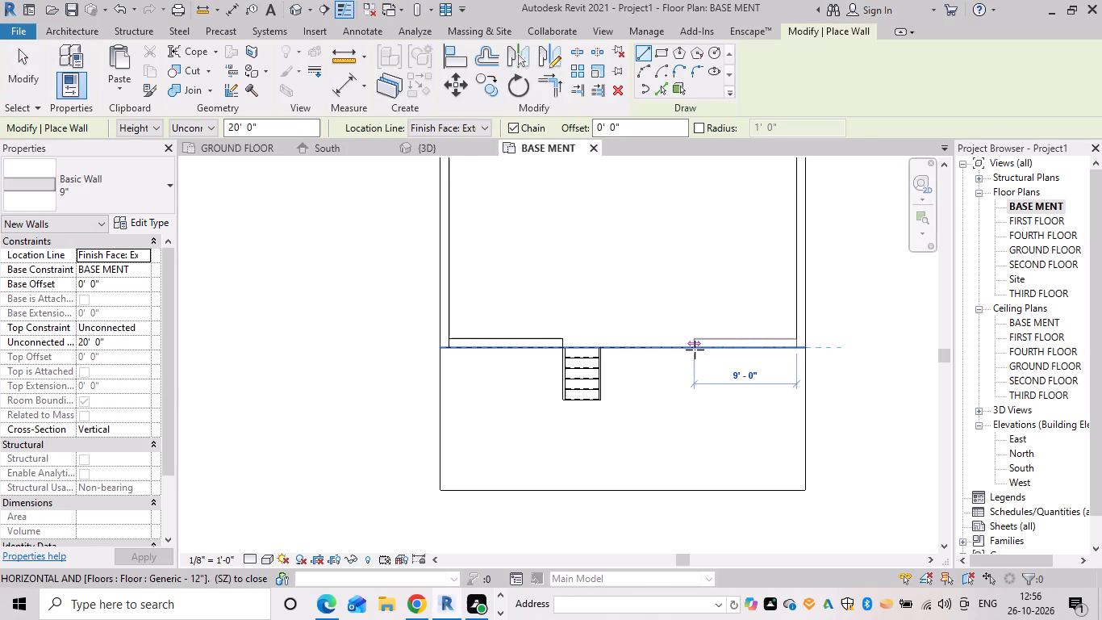
type("10'")
key("Return")
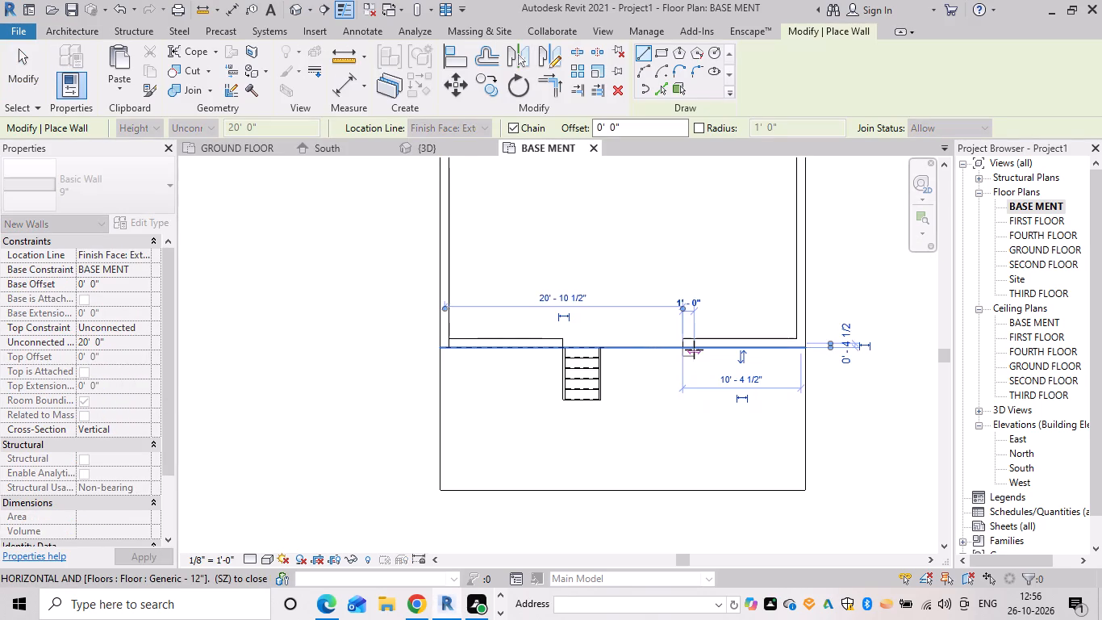
key("Escape")
key("Escape")
key("Escape")
key("Escape")
key("Escape")
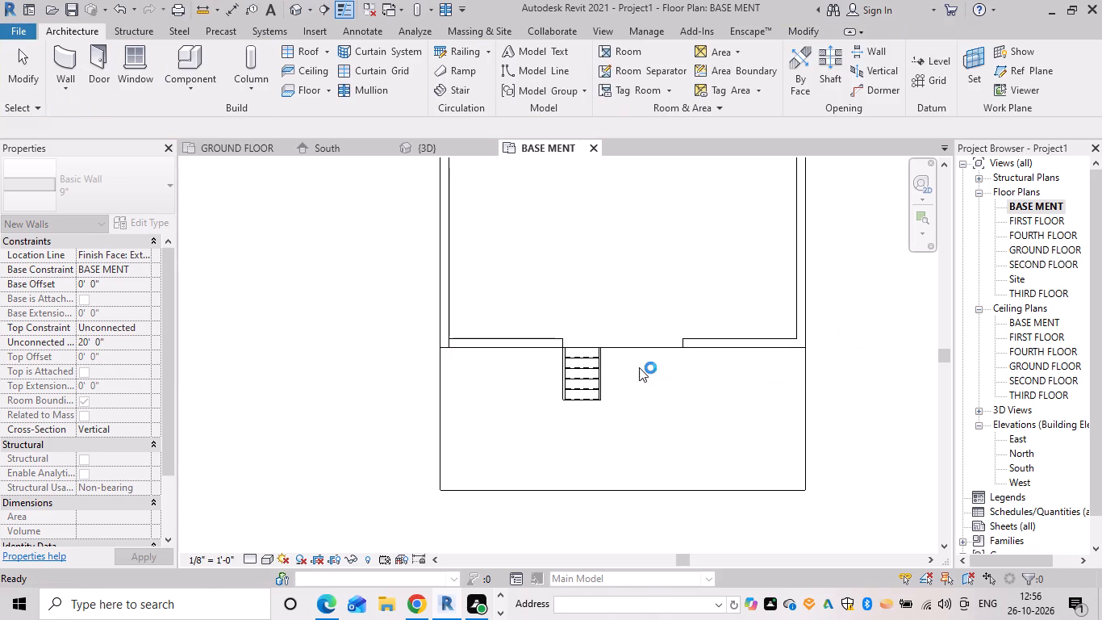
key("Escape")
key("Escape")
key("Escape")
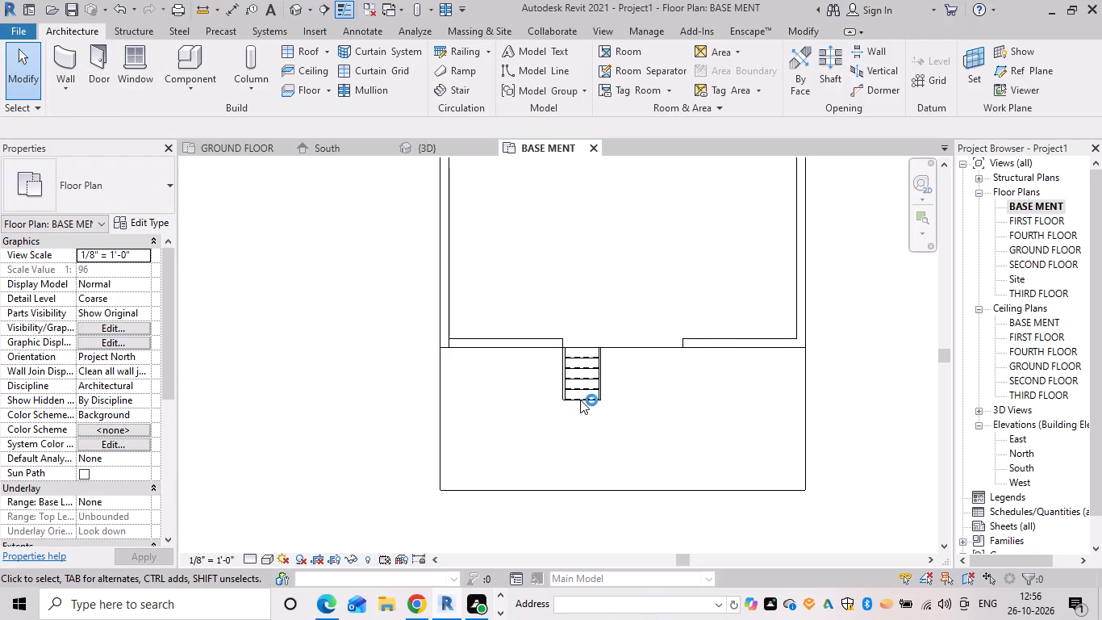
Copy the entrance stair about 7'-6" east, from its rear east corner to the new front wall's west end.
left_click(580, 400)
left_click(490, 95)
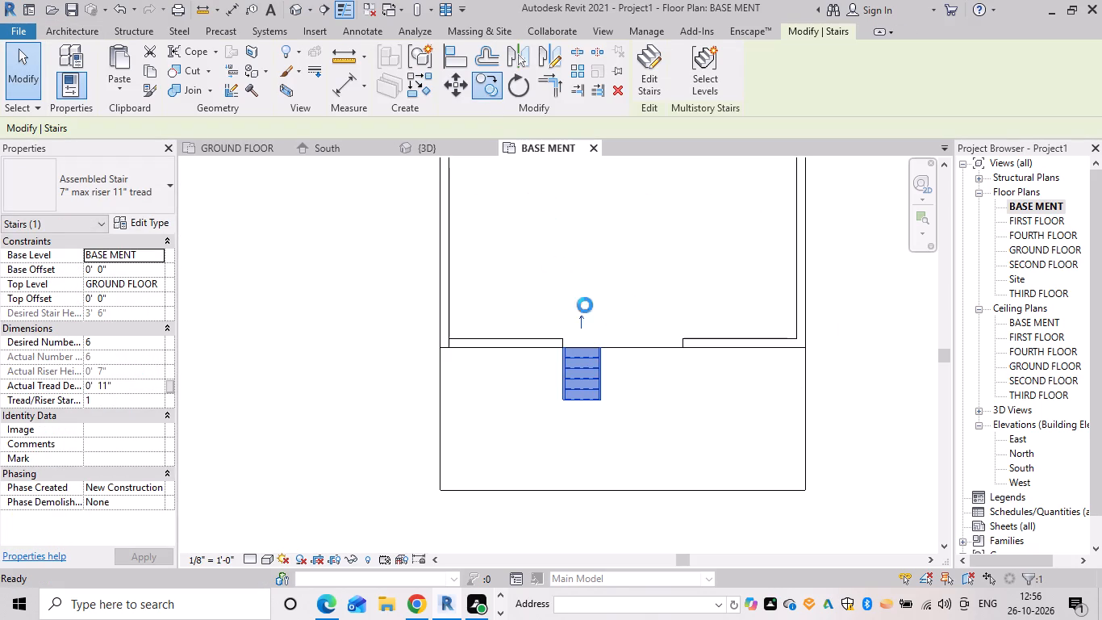
left_click(598, 346)
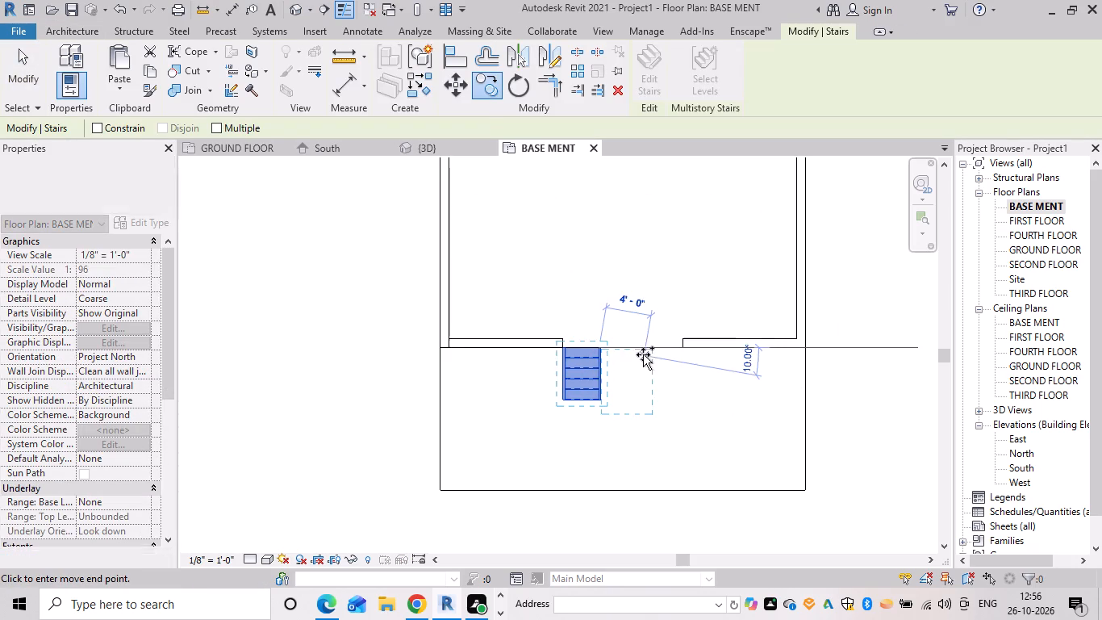
left_click(682, 348)
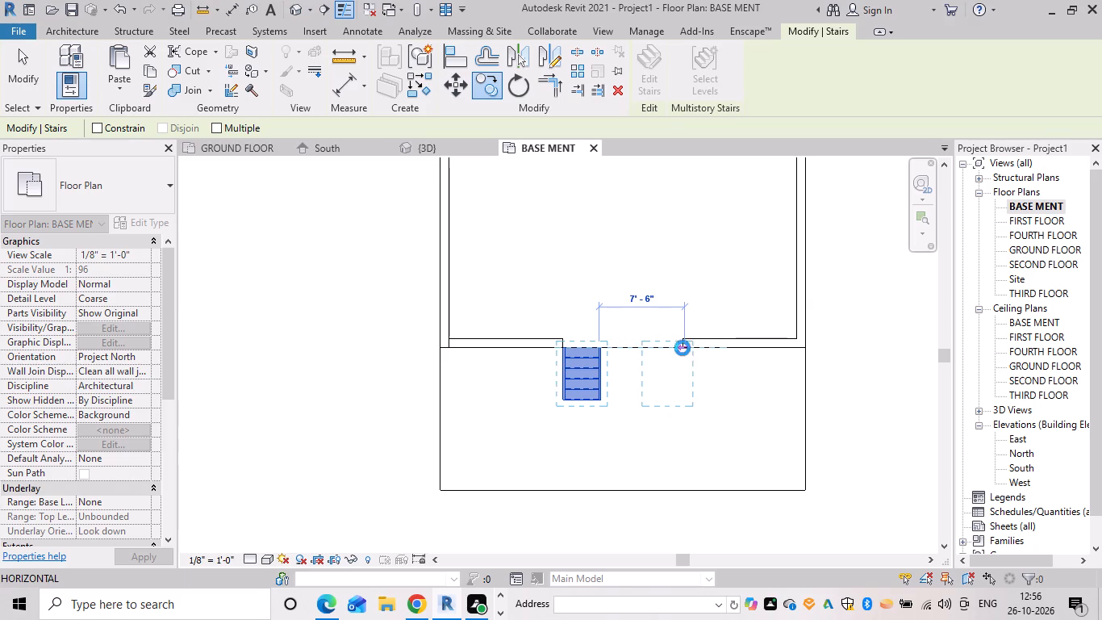
Nudge the copied stair west to bring its east side close to the new front wall's end corner.
scroll(682, 367, "up", 12)
scroll(716, 310, "up", 2)
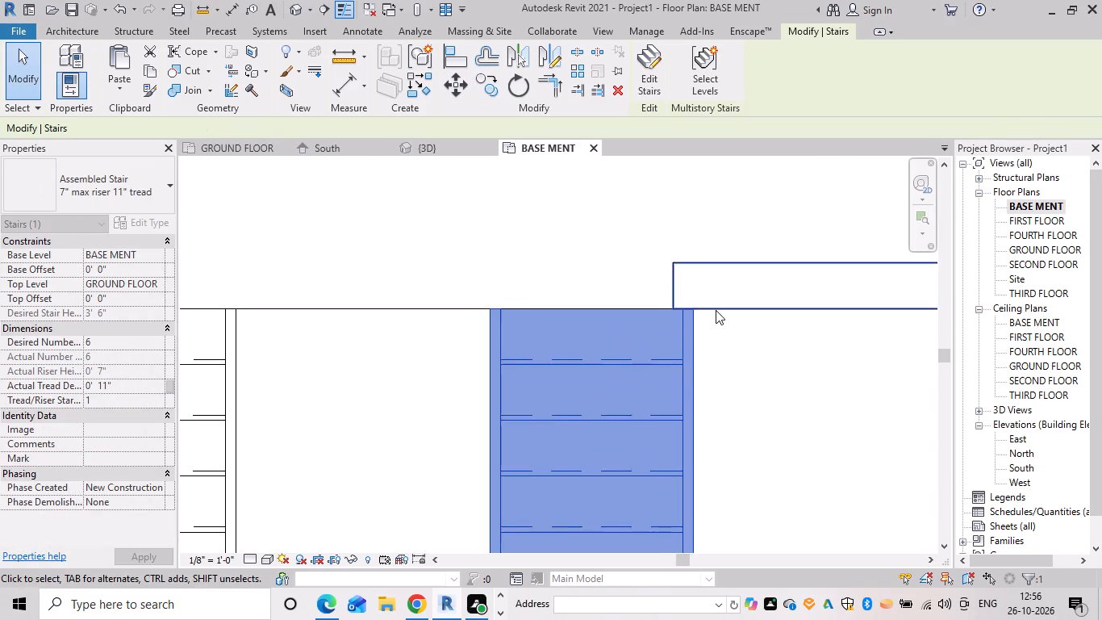
scroll(716, 310, "up", 5)
key("Left")
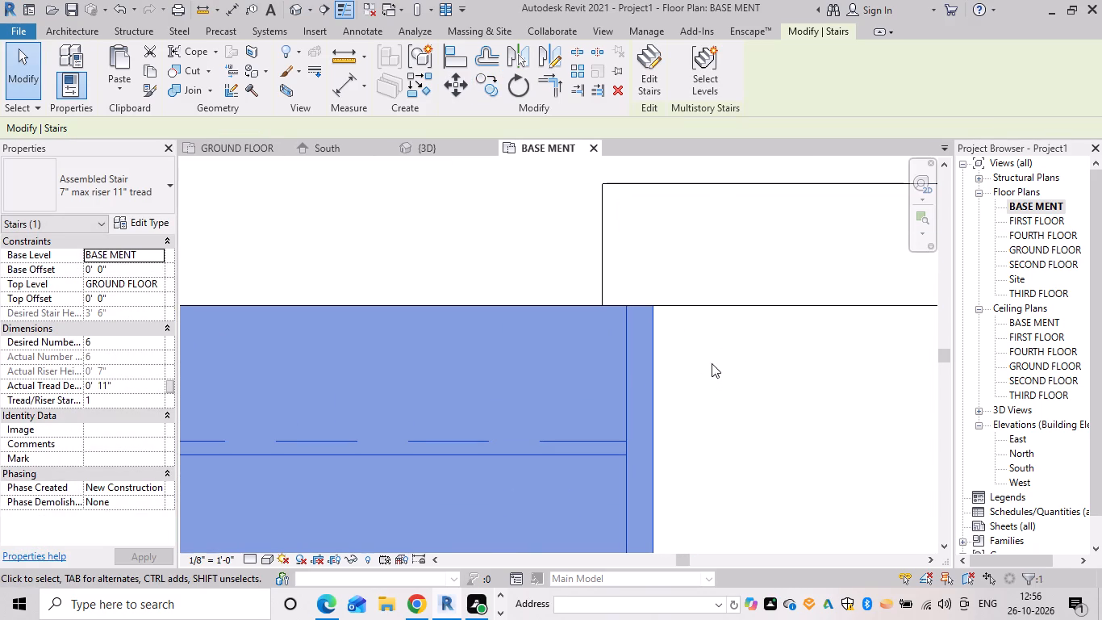
key("Left")
key("Left")
key("Left")
key("Left")
key("Left")
key("Left")
key("Left")
key("Left")
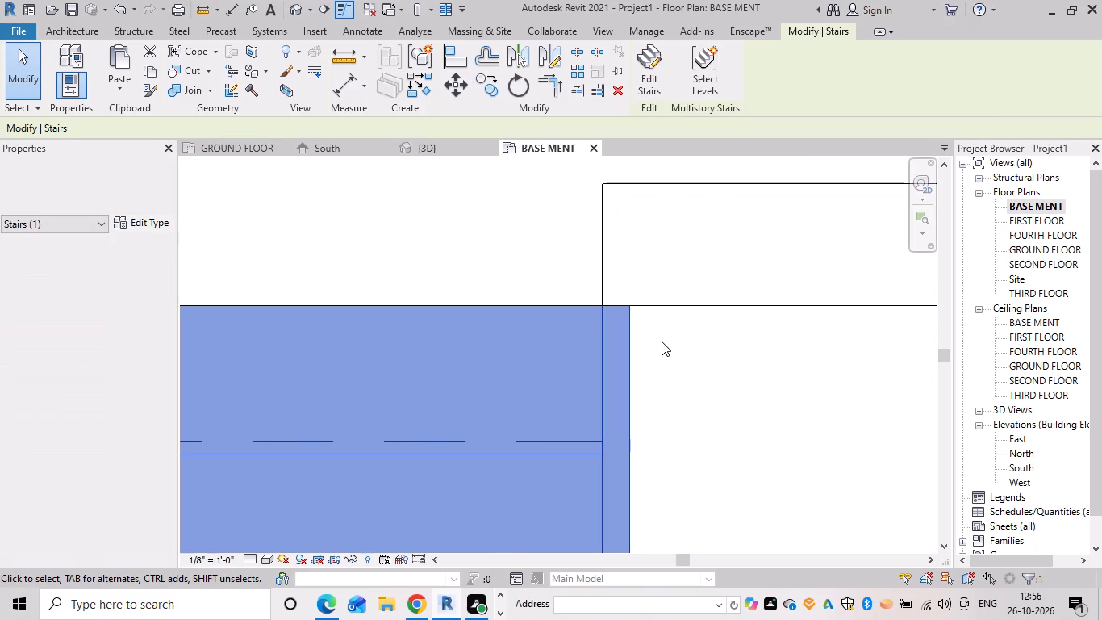
key("Left")
key("Left")
key("Left")
key("Left")
key("Left")
key("Left")
Nudge the copied east stair west until its east side is flush with the east front wall's end corner.
scroll(624, 301, "up", 6)
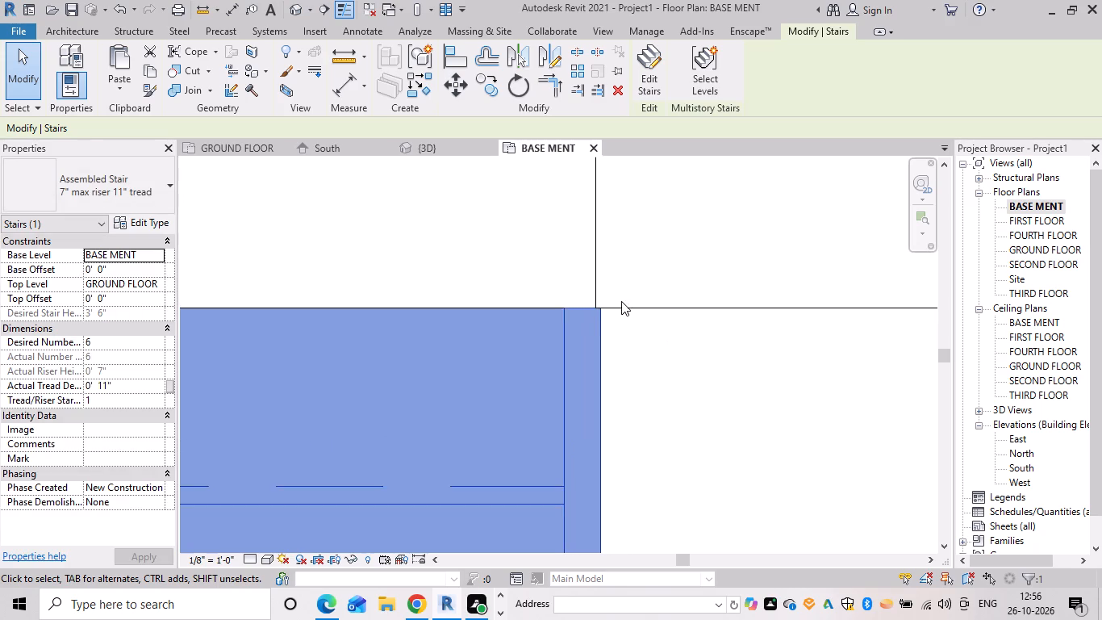
scroll(621, 301, "up", 12)
scroll(540, 320, "up", 6)
scroll(380, 258, "up", 6)
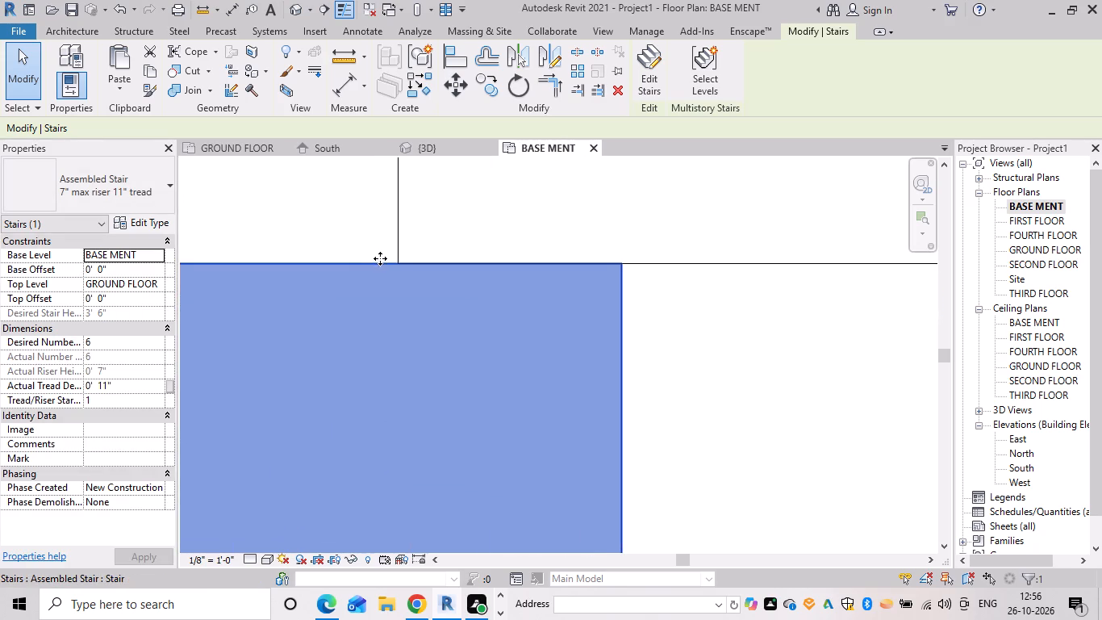
key("Left")
key("Left")
key("Left")
key("Left")
key("Left")
key("Left")
key("Left")
key("Left")
key("Left")
key("Left")
key("Left")
key("Left")
key("Left")
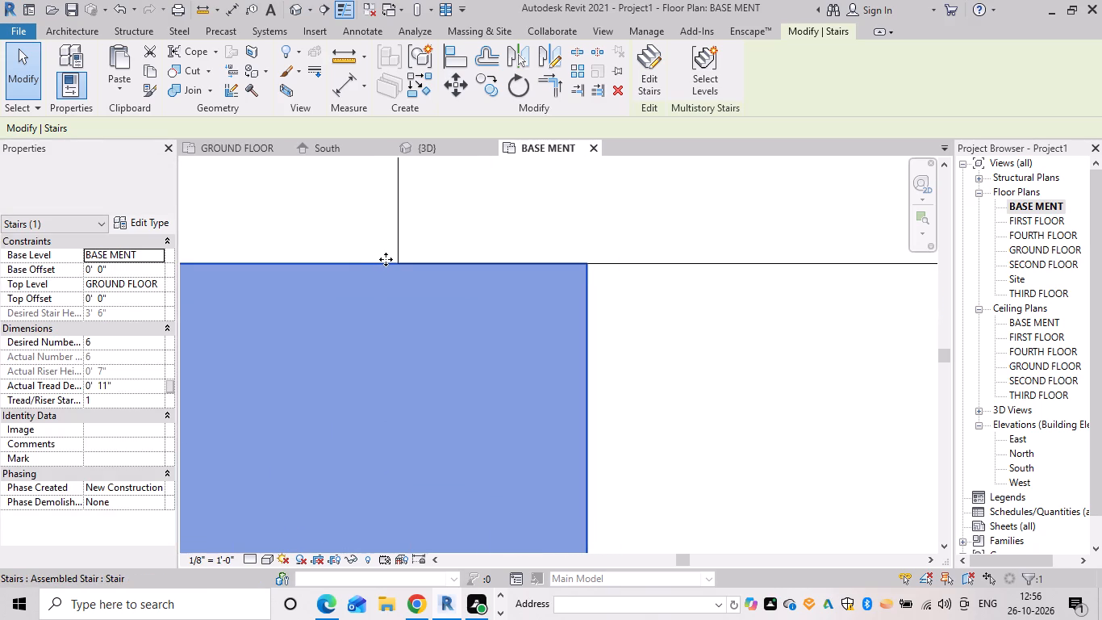
key("Left")
key("Left")
key("Left")
key("Left")
key("Left")
key("Left")
key("Left")
key("Left")
key("Left")
key("Left")
key("Left")
key("Left")
key("Left")
key("Left")
key("Left")
key("Left")
key("Left")
key("Left")
key("Left")
key("Left")
key("Left")
key("Left")
key("Left")
key("Left")
key("Left")
key("Left")
key("Left")
key("Left")
key("Left")
key("Left")
key("Left")
key("Left")
key("Left")
key("Left")
key("Left")
key("Left")
key("Left")
key("Left")
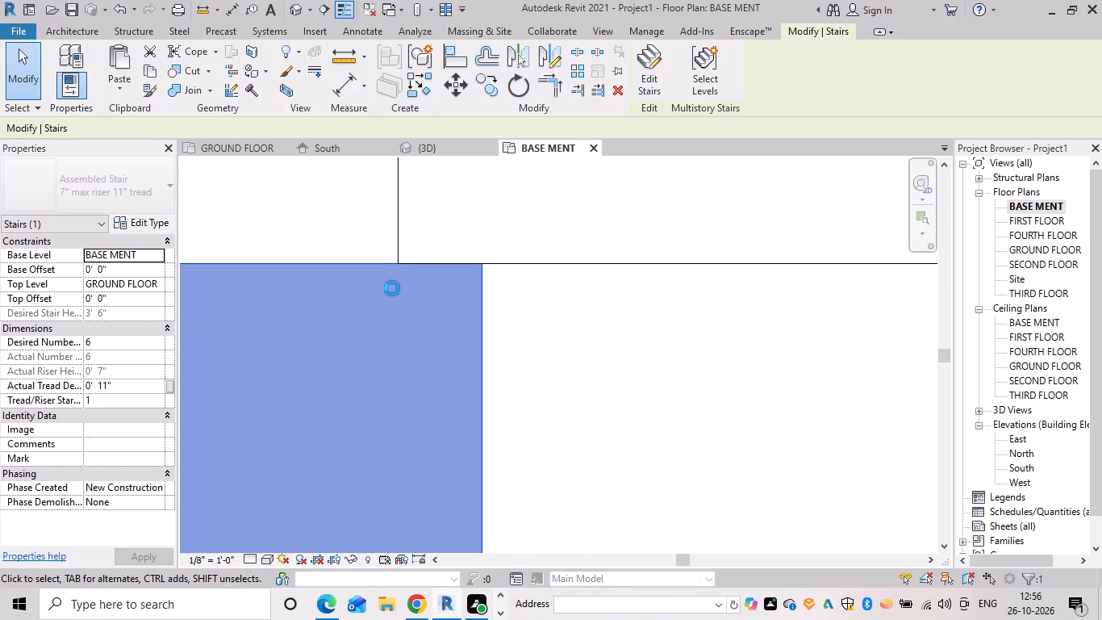
key("Left")
key("Left")
key("Left")
key("Left")
key("Left")
key("Left")
key("Left")
key("Left")
key("Left")
key("Left")
key("Left")
key("Left")
key("Left")
key("Left")
key("Left")
key("Left")
key("Left")
key("Left")
key("Left")
key("Left")
key("Left")
key("Left")
key("Left")
key("Left")
key("Left")
key("Left")
key("Left")
key("Left")
key("Left")
key("Left")
key("Left")
key("Left")
key("Left")
key("Left")
key("Left")
key("Left")
key("Left")
key("Left")
key("Left")
key("Left")
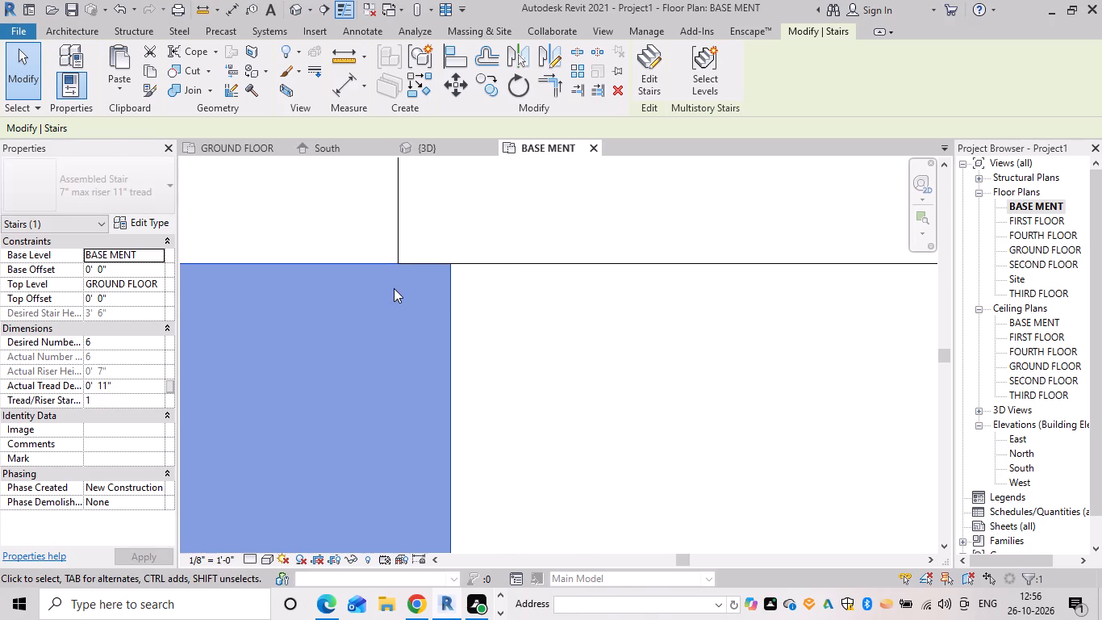
key("Left")
key("Left")
key("Left")
key("Left")
key("Left")
key("Left")
key("Left")
key("Left")
key("Left")
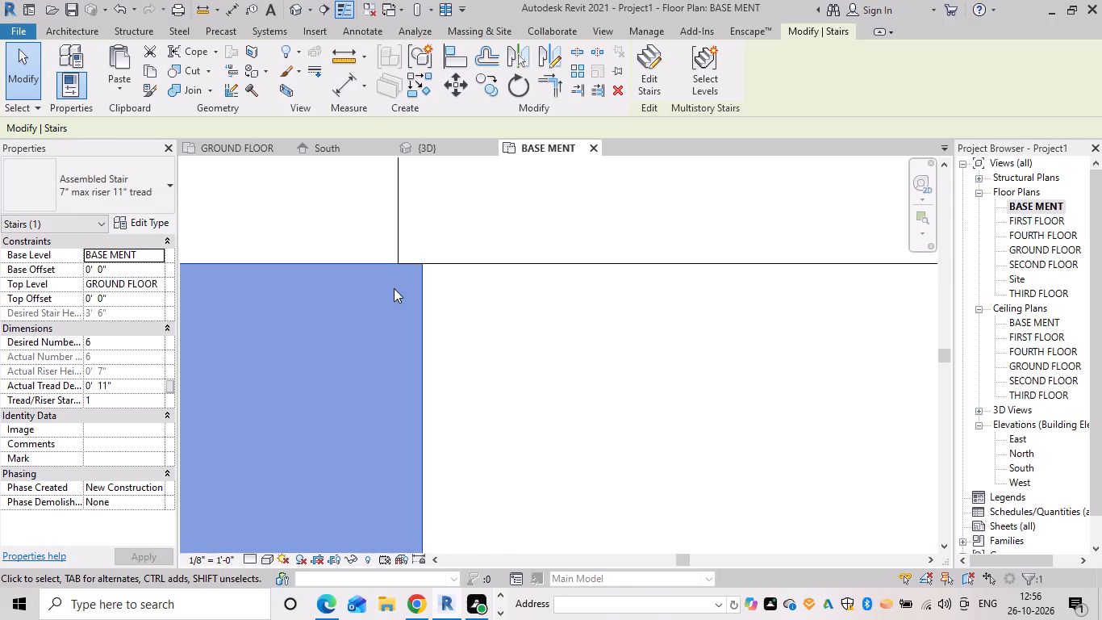
key("Left")
key("Left")
key("Left")
key("Left")
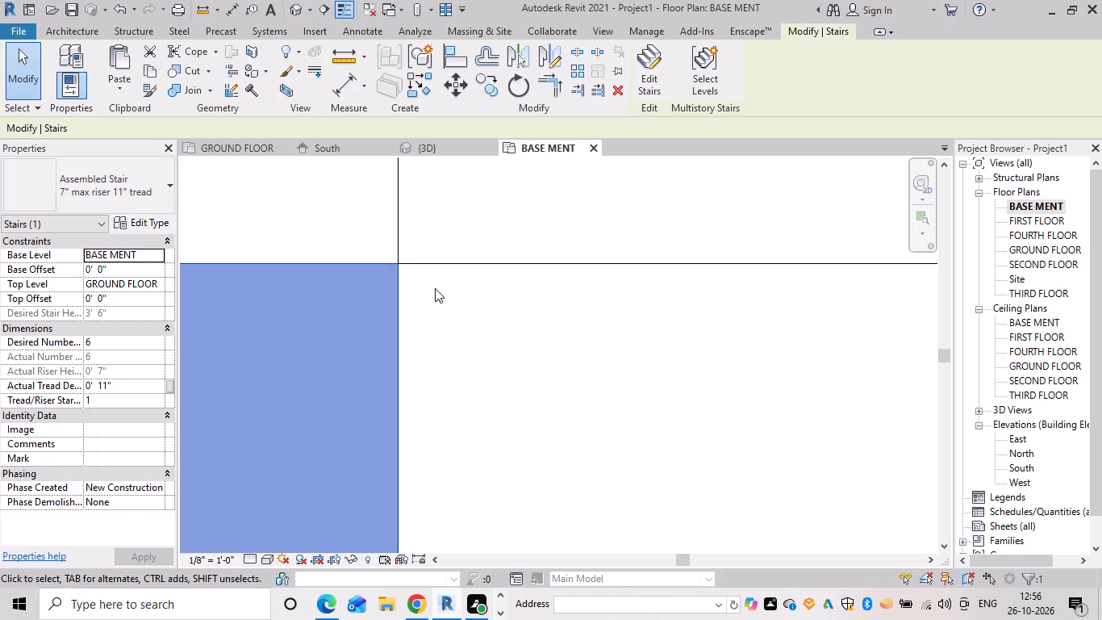
left_click(435, 288)
scroll(436, 288, "down", 20)
scroll(436, 288, "down", 12)
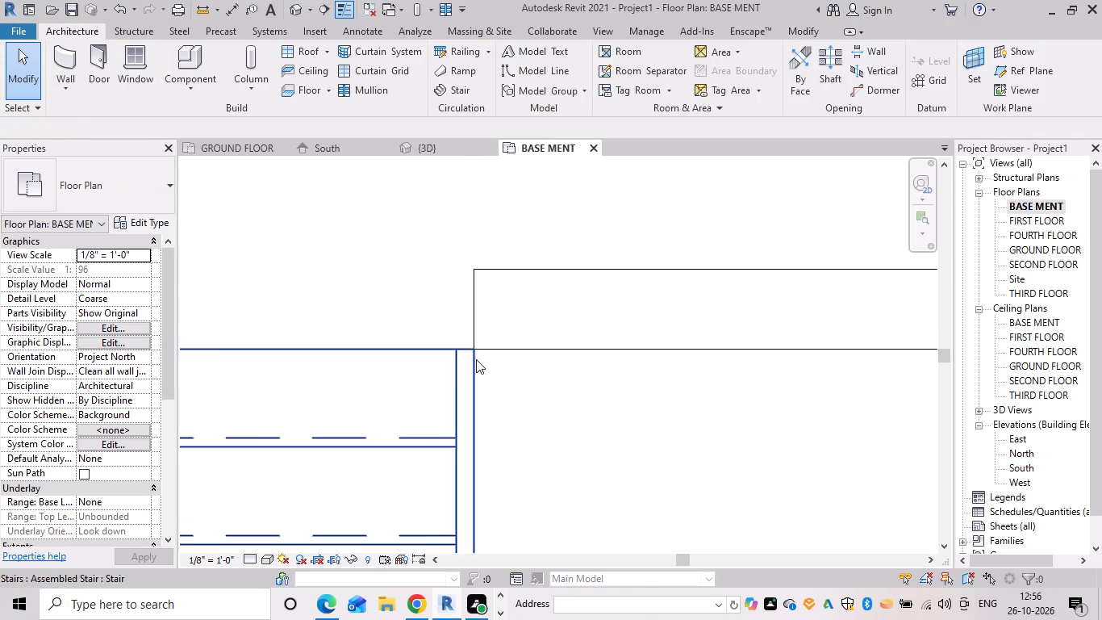
scroll(476, 359, "down", 15)
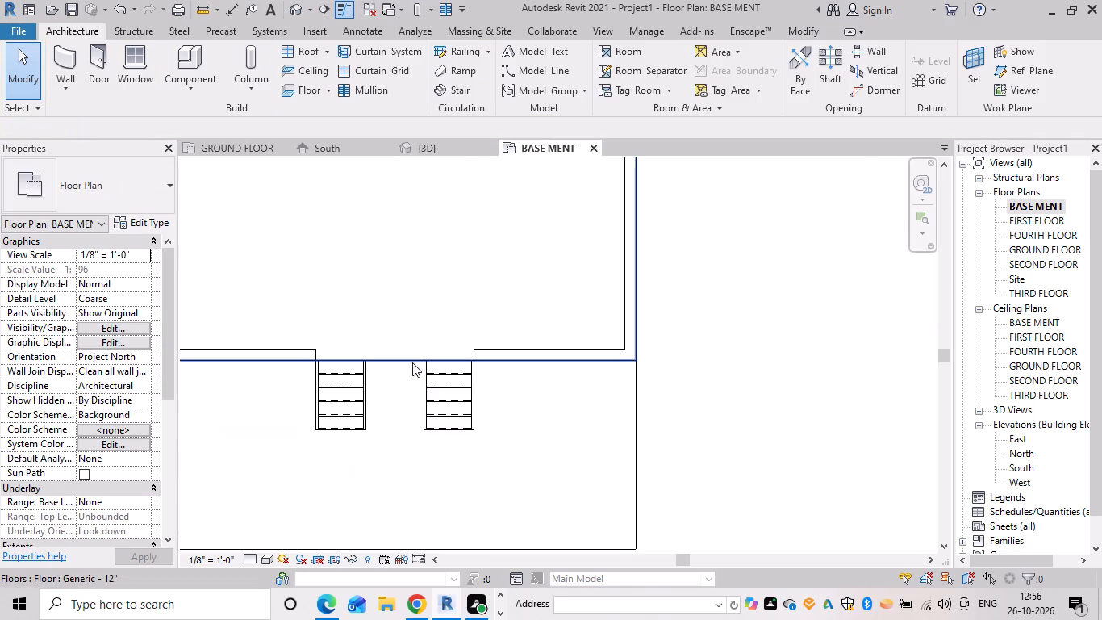
Check the clear gap between the facing sides of the two entrance stairs with an aligned dimension.
key("Escape")
type("DI")
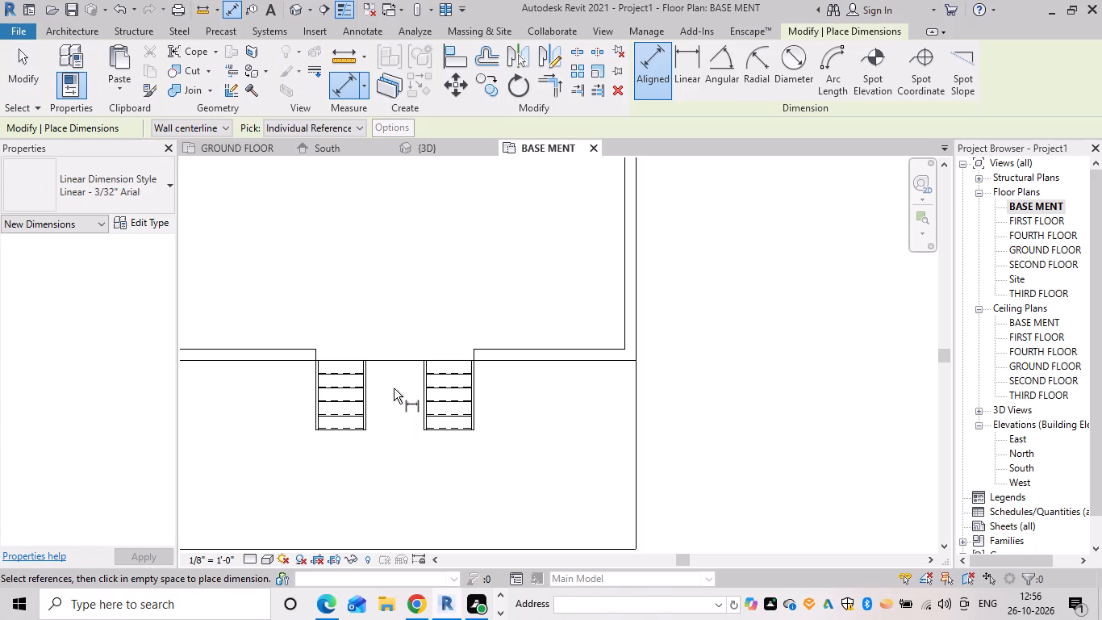
scroll(352, 386, "up", 5)
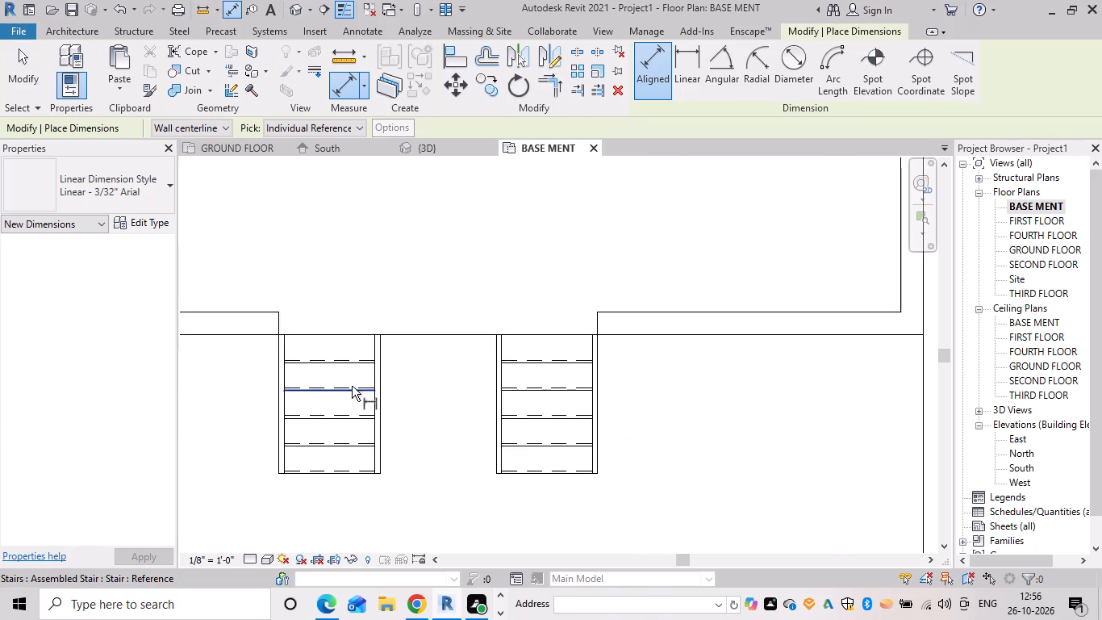
scroll(378, 350, "up", 5)
left_click_drag(384, 321, 391, 322)
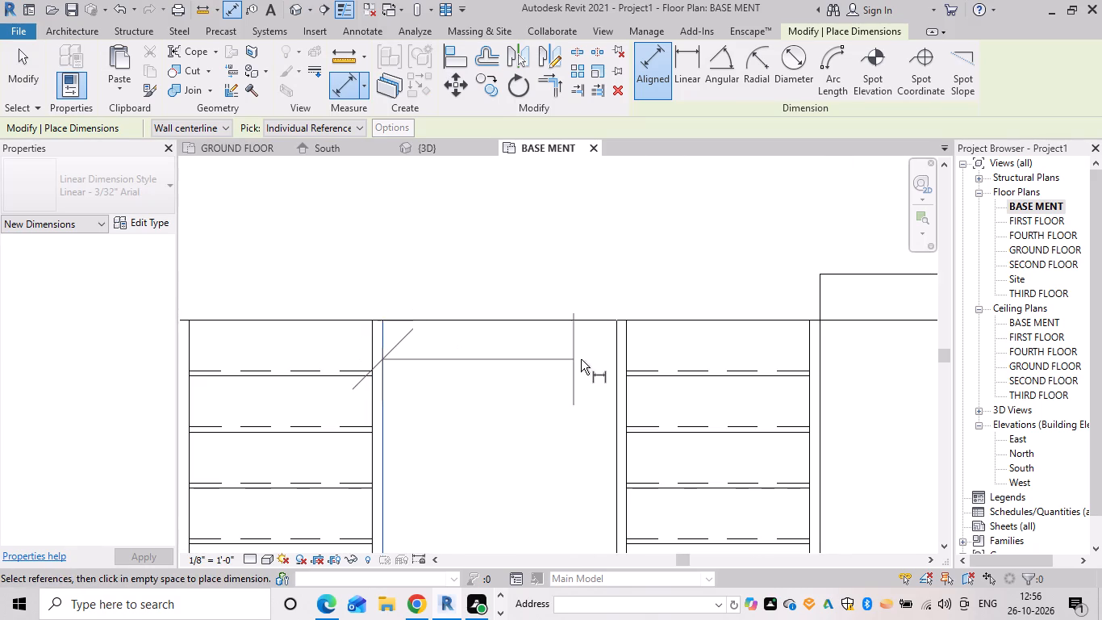
left_click(616, 358)
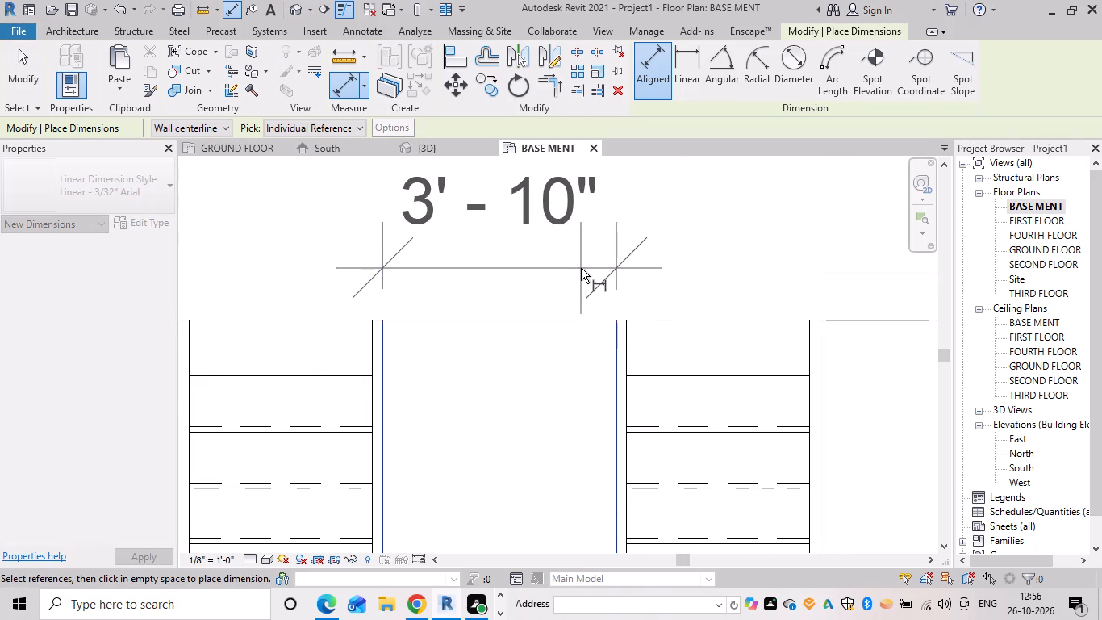
scroll(580, 274, "down", 6)
key("Escape")
key("Escape")
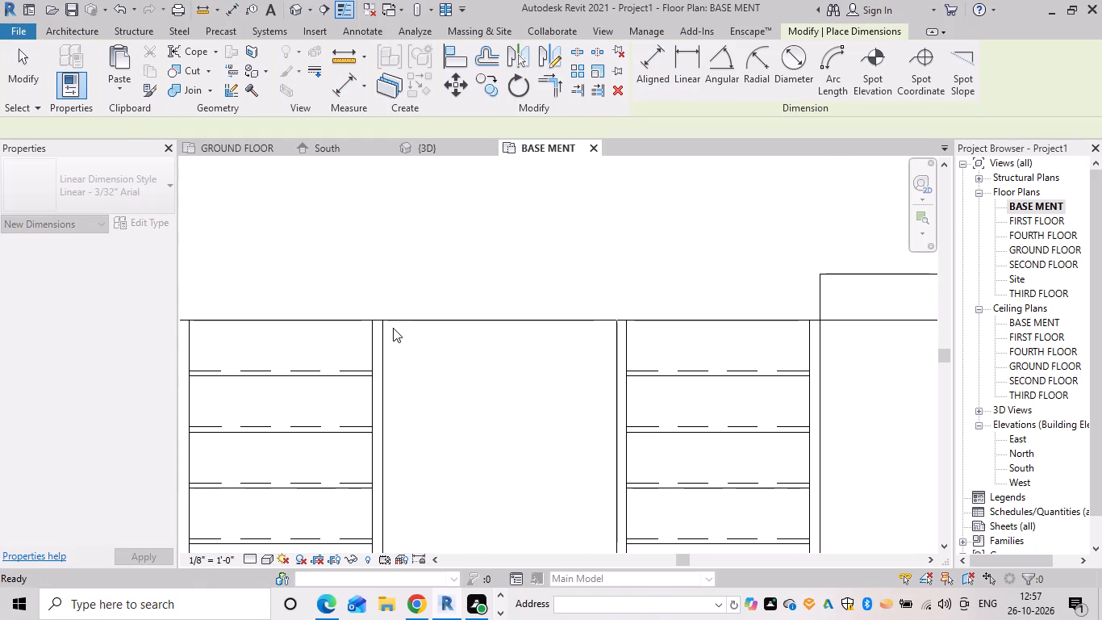
Set the length of the front wall west of the entrance stairs to 7'6".
scroll(424, 344, "down", 9)
middle_click_drag(445, 390, 659, 419)
left_click(578, 386)
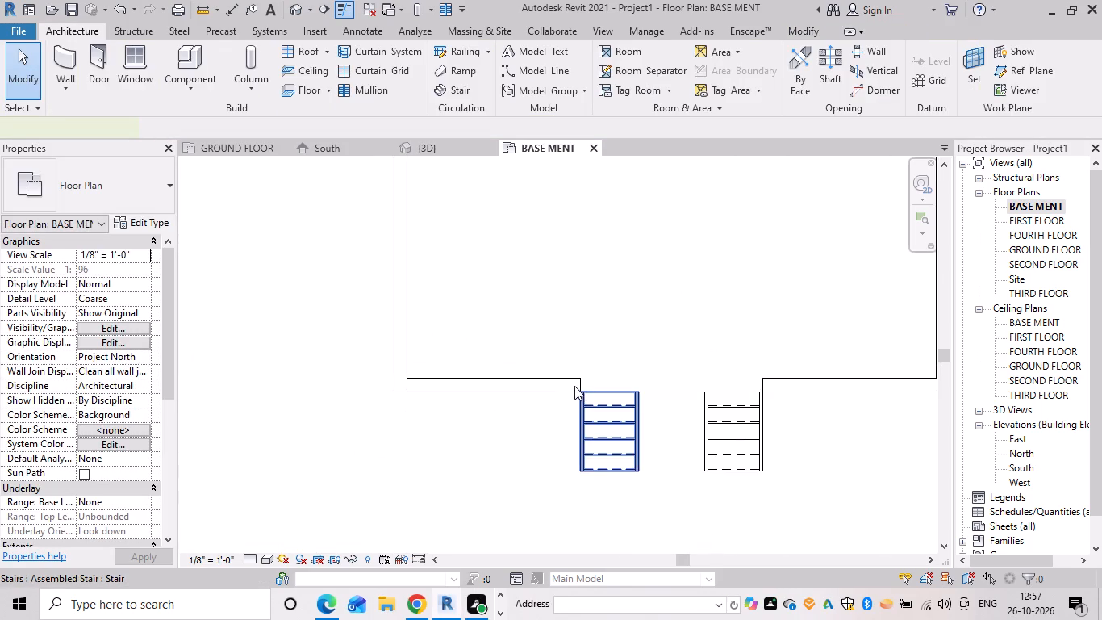
key("Escape")
left_click(573, 379)
scroll(578, 392, "up", 5)
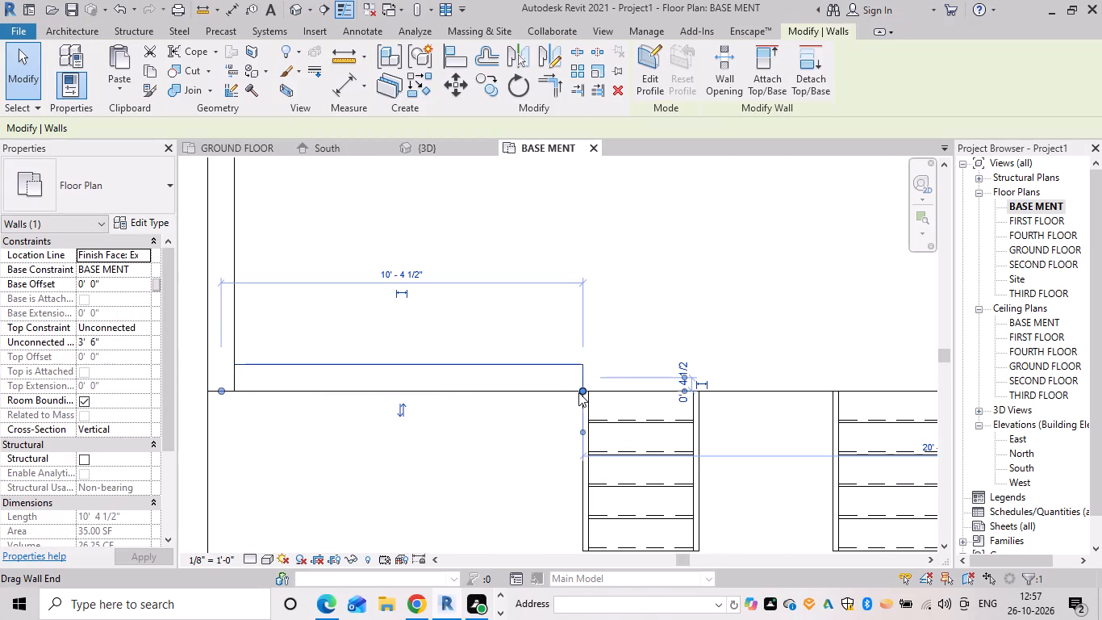
scroll(578, 392, "up", 4)
left_click(271, 192)
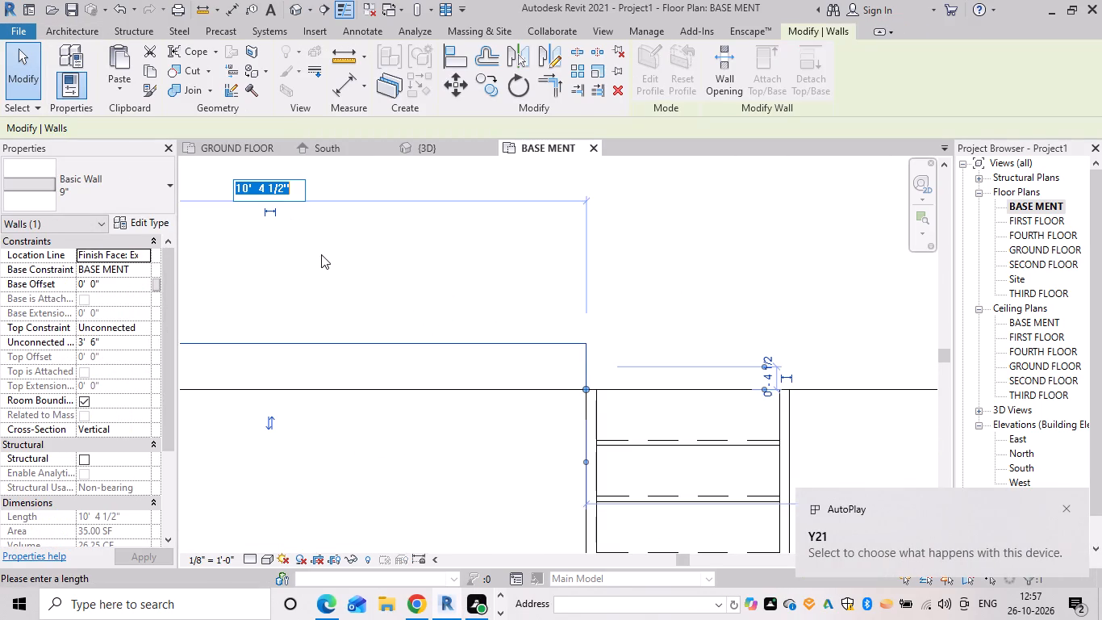
key("BackSpace")
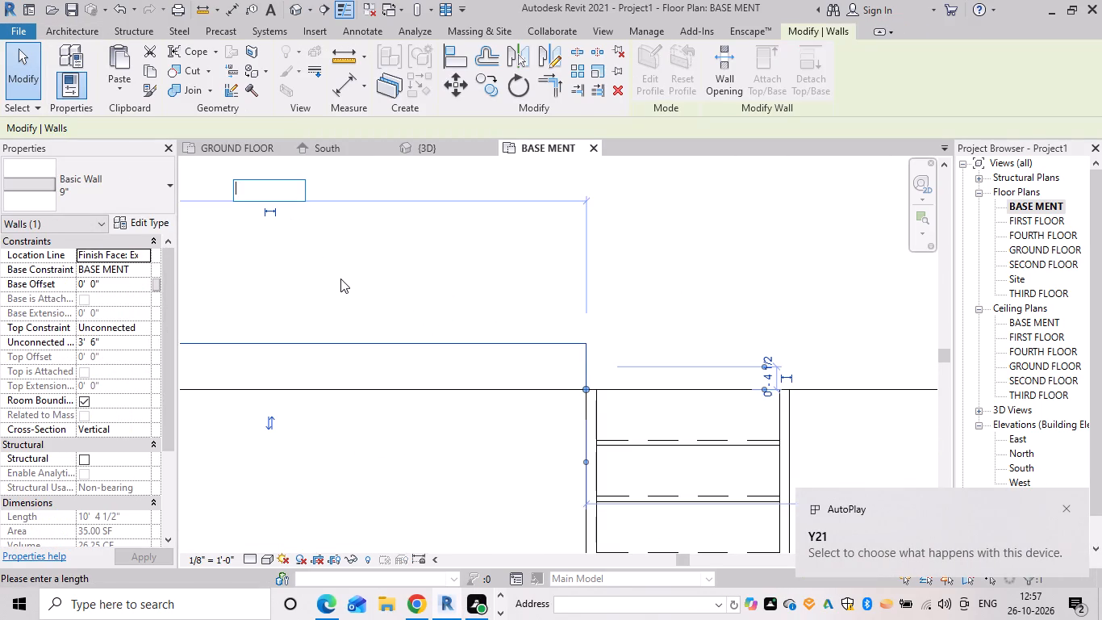
type("7'6\"")
key("Return")
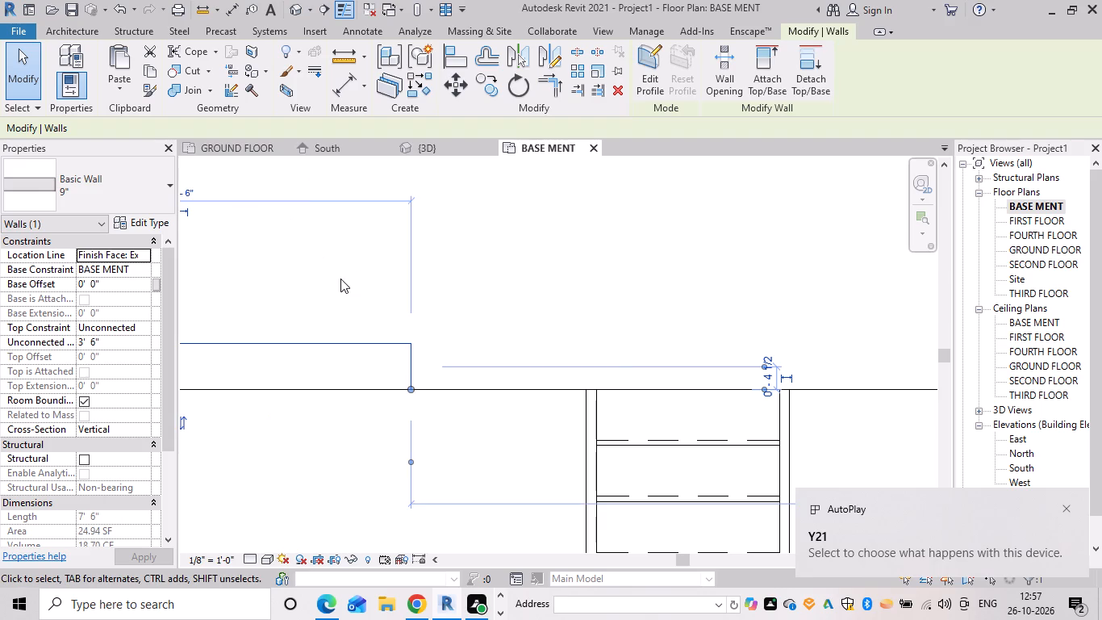
left_click(551, 260)
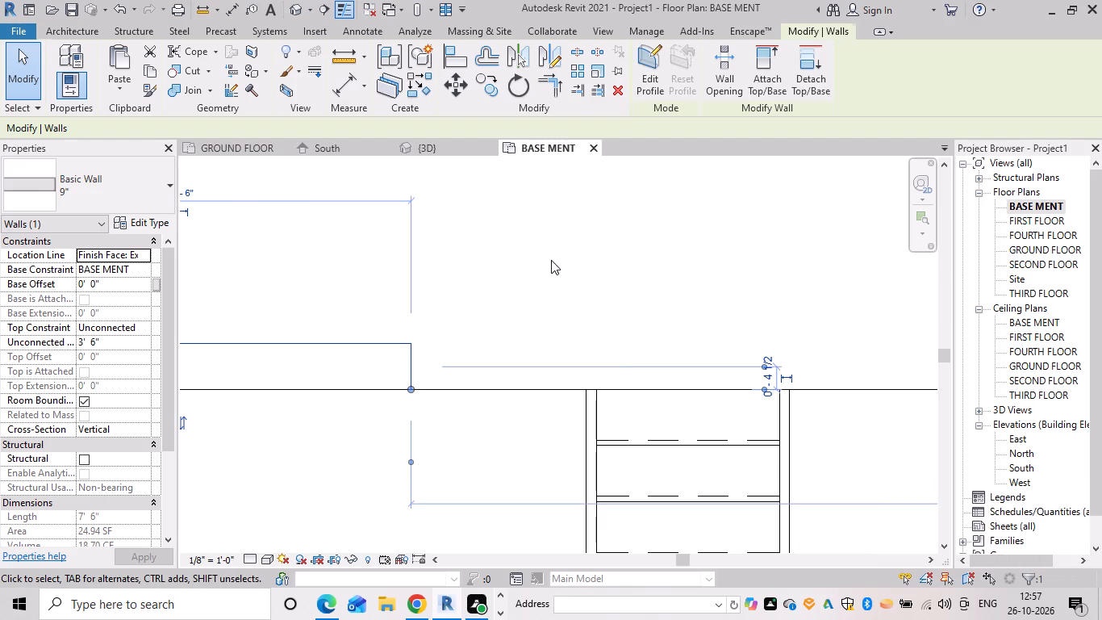
Set the length of the front wall east of the entrance stairs to 7'6".
scroll(576, 270, "down", 6)
middle_click_drag(579, 270, 330, 270)
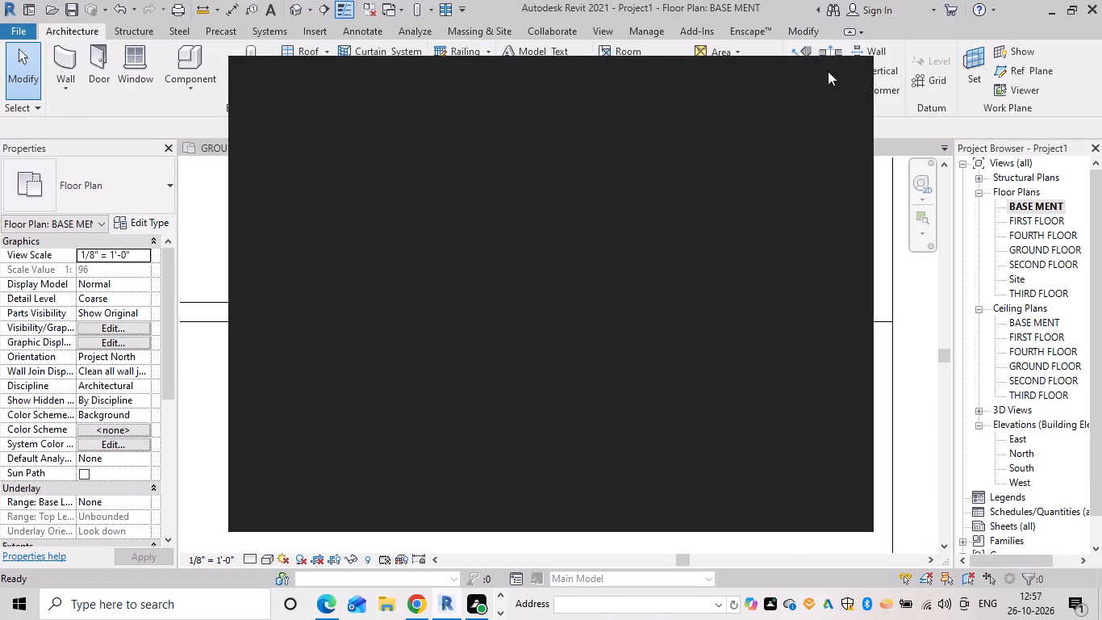
left_click(843, 73)
left_click(741, 304)
left_click(750, 357)
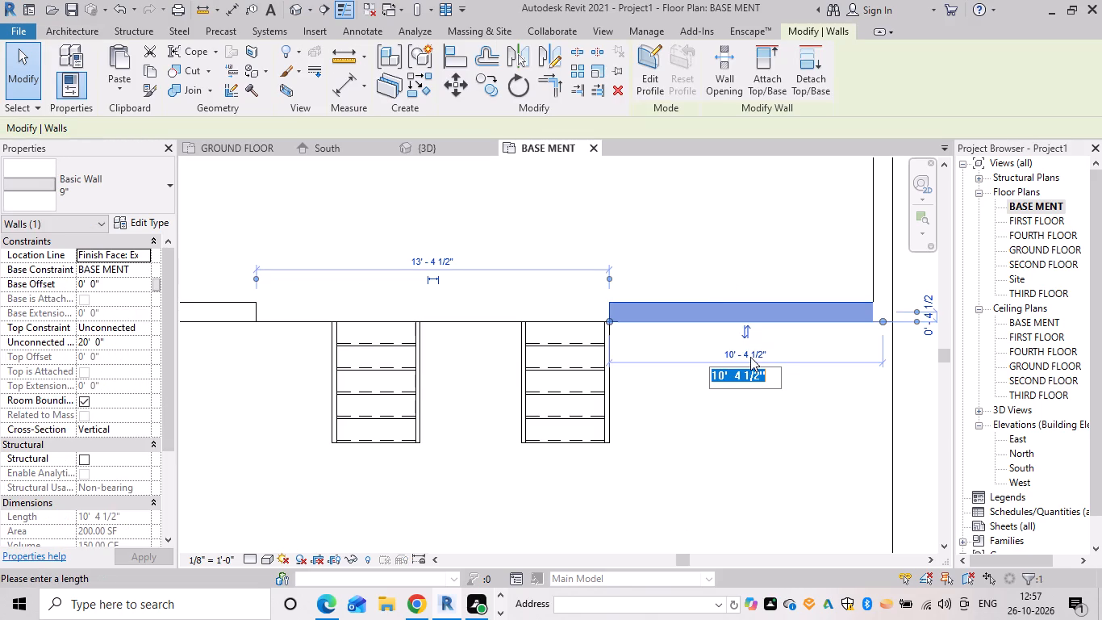
key("BackSpace")
type("7'6")
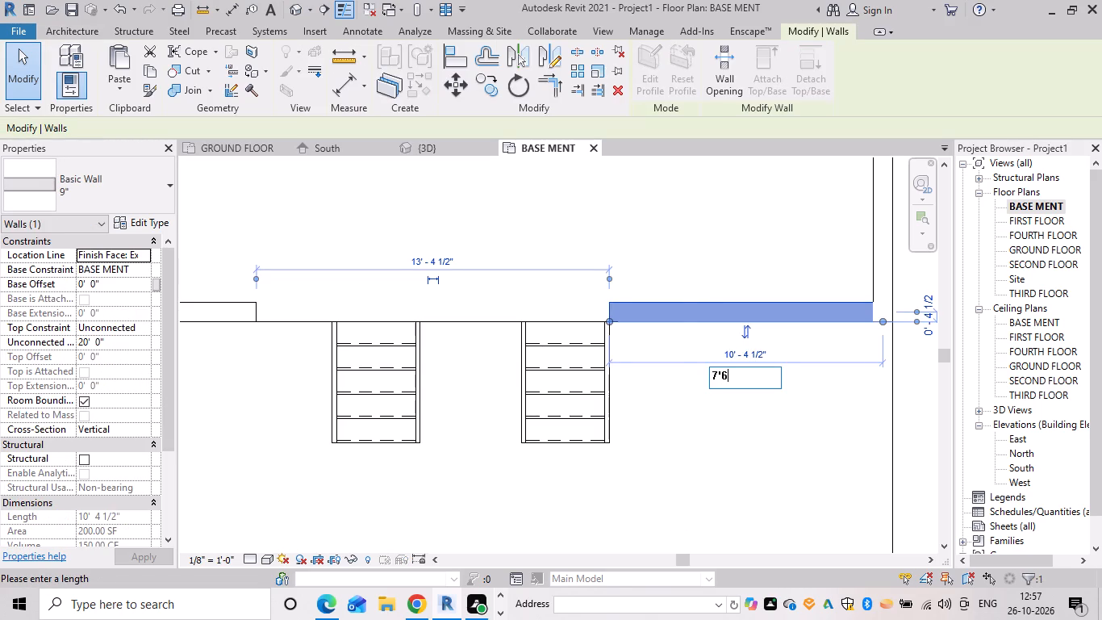
key("Return")
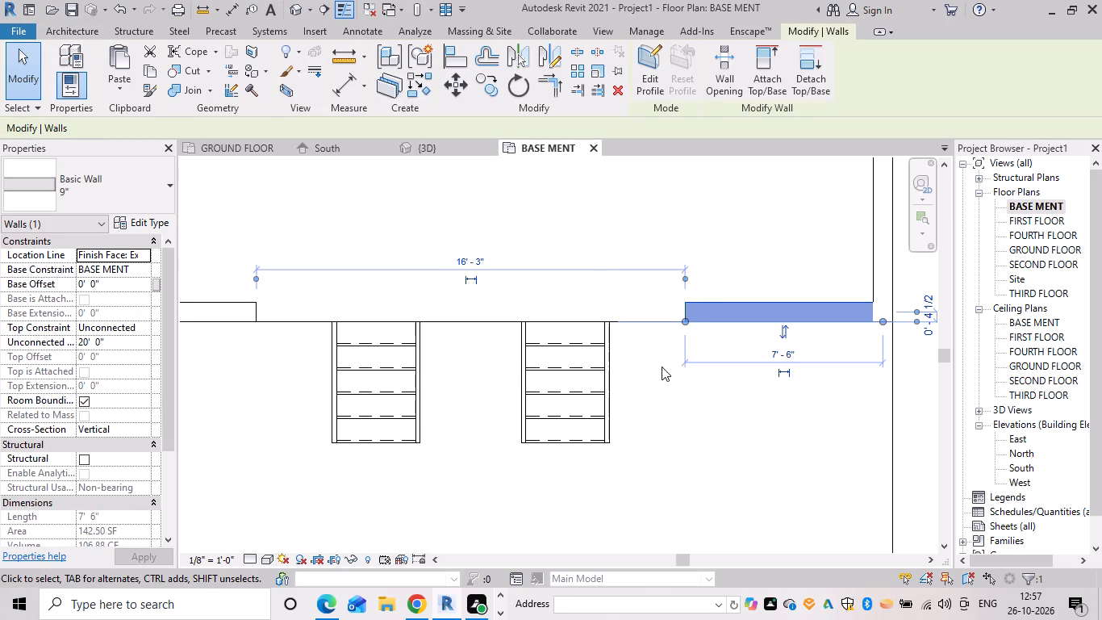
key("Escape")
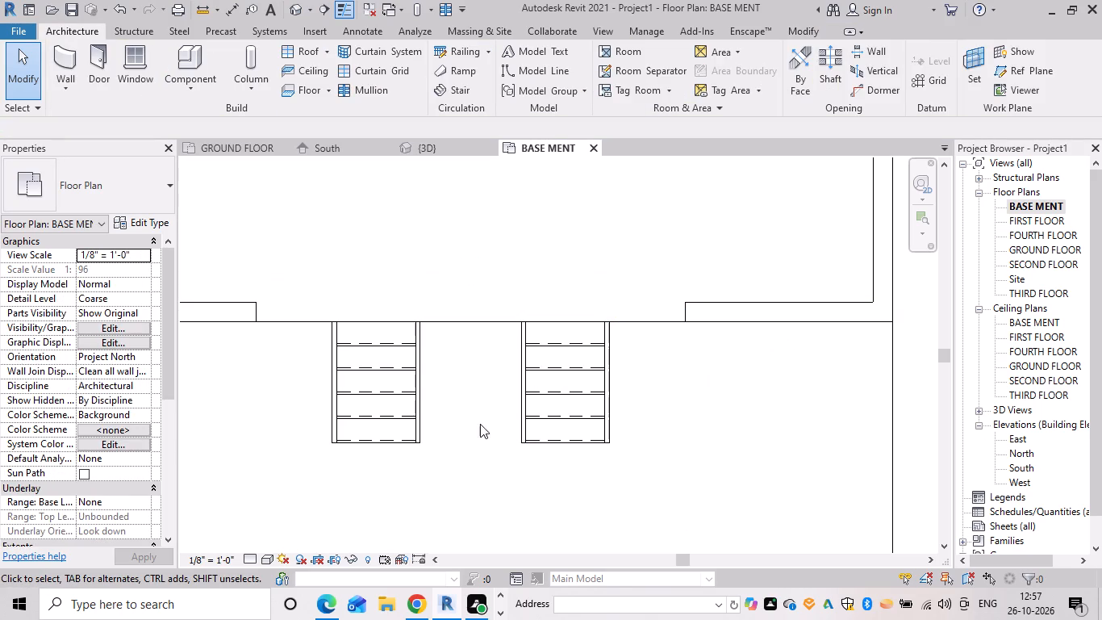
Move the west entrance stair about 2'11" west and nudge it flush with the west front wall's end corner.
left_click_drag(451, 487, 261, 400)
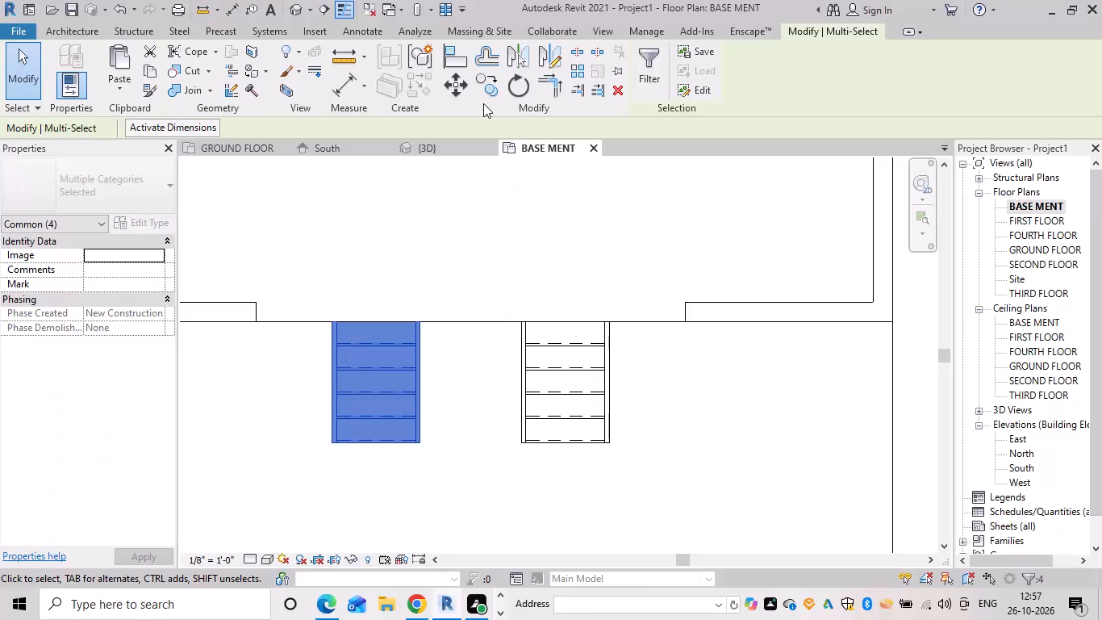
left_click(466, 92)
scroll(332, 326, "up", 12)
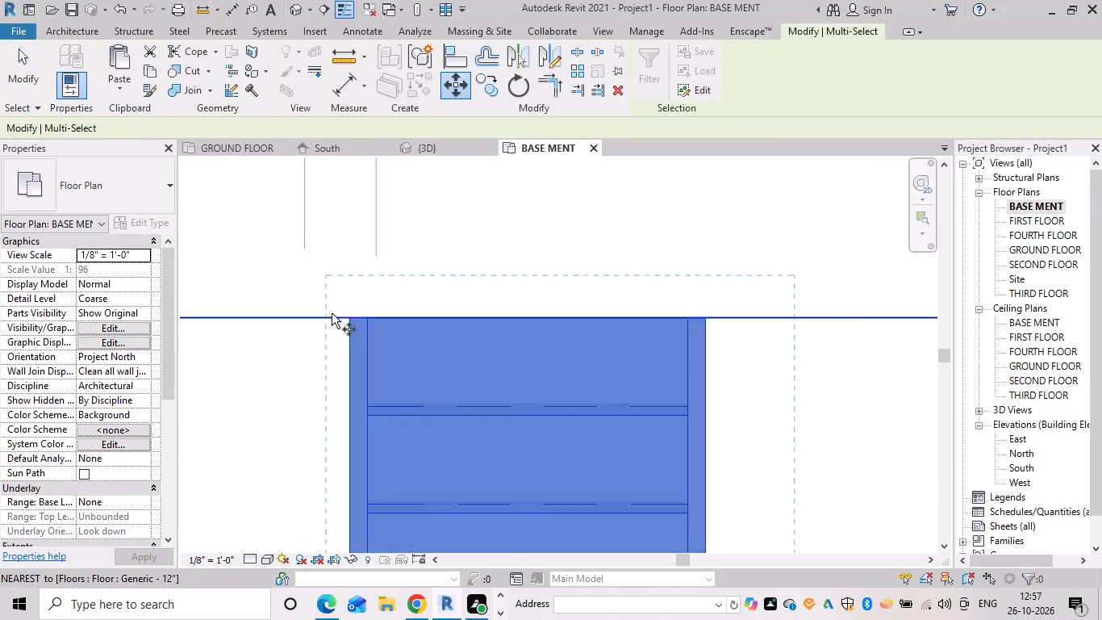
left_click(364, 317)
middle_click_drag(285, 346, 698, 401)
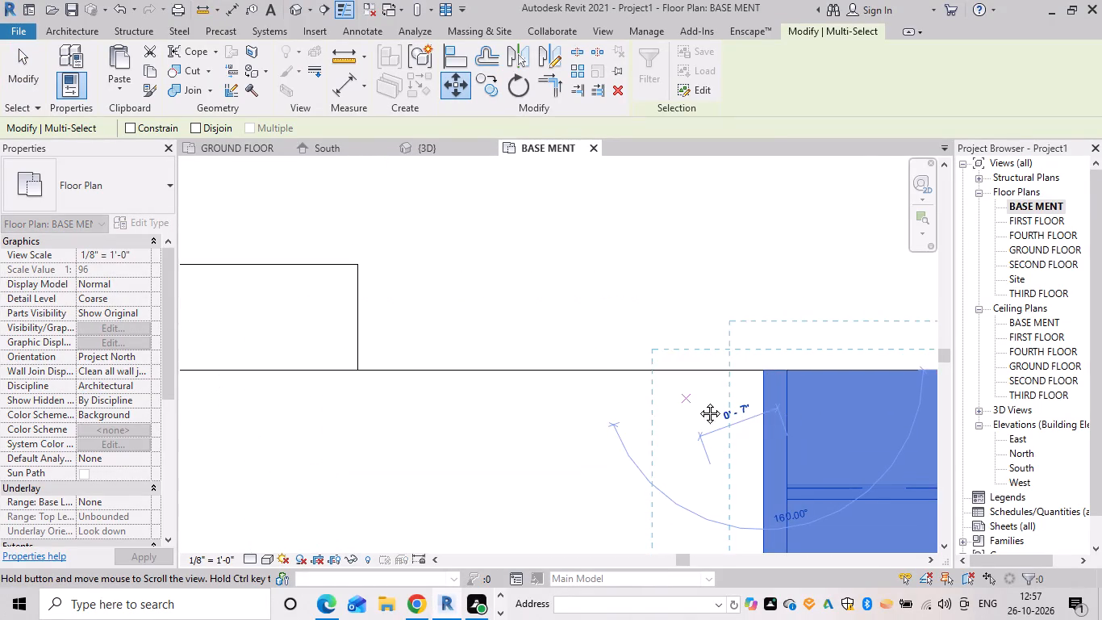
middle_click_drag(698, 401, 699, 400)
left_click(370, 373)
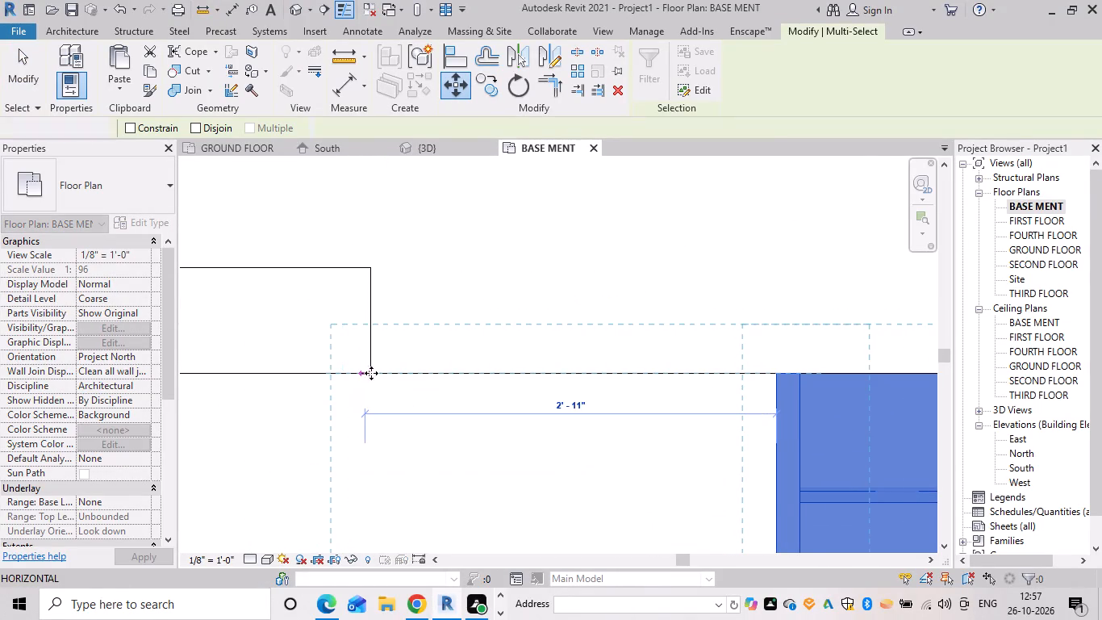
key("Right")
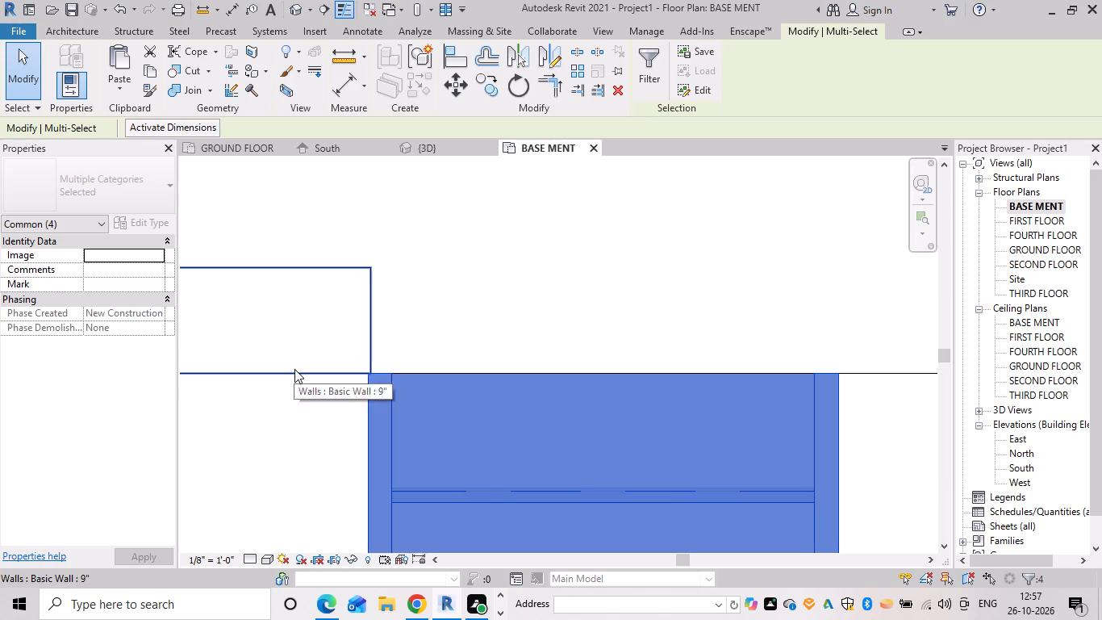
key("Right")
left_click(296, 365)
left_click(411, 342)
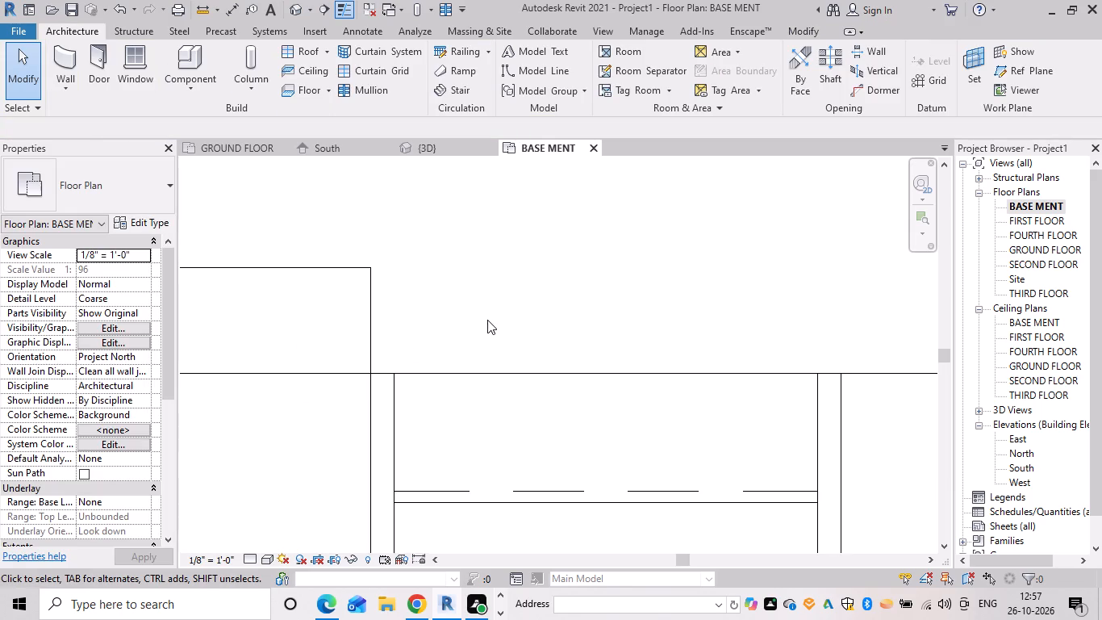
Move the east entrance stair about 2'11" east so its outer corner meets the east front wall's end corner.
scroll(626, 298, "down", 6)
middle_click_drag(646, 295, 157, 297)
scroll(290, 307, "down", 4)
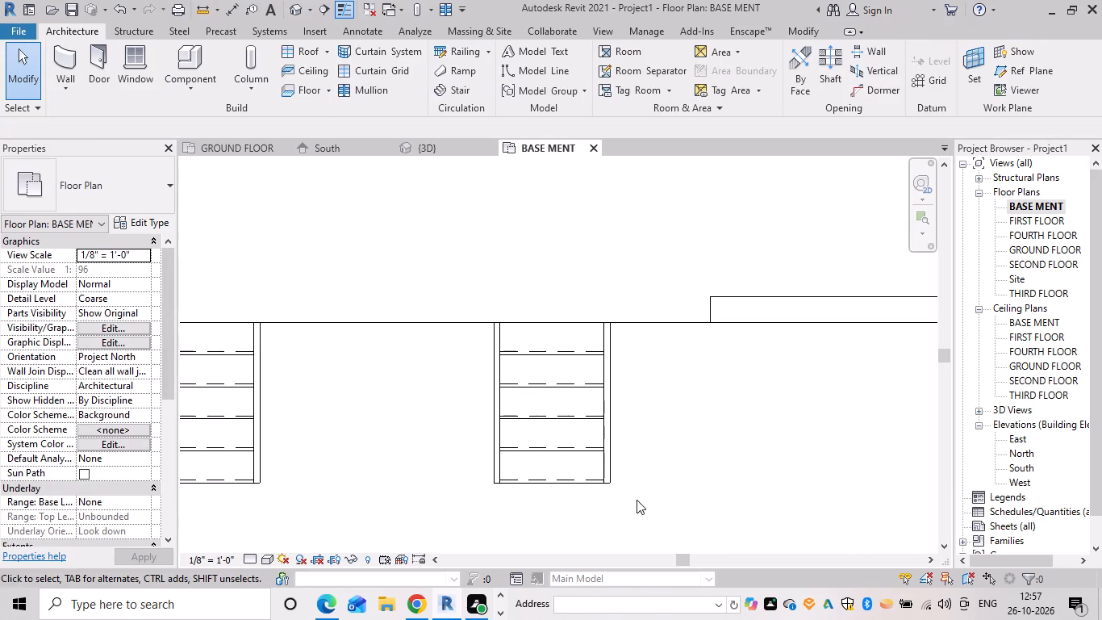
left_click_drag(637, 501, 391, 398)
left_click(466, 94)
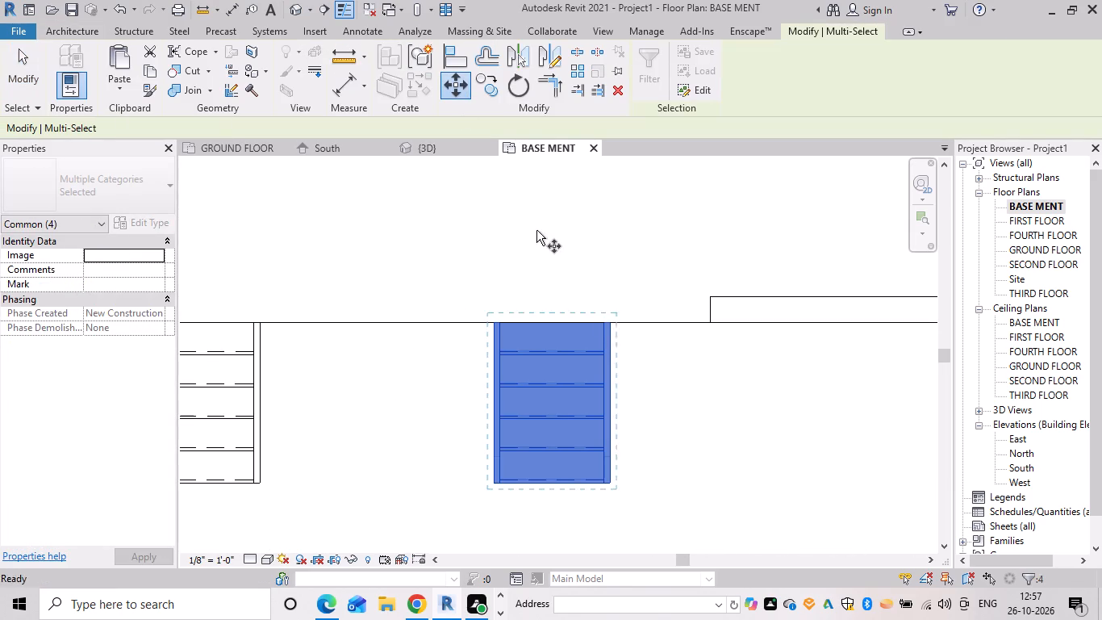
left_click(609, 322)
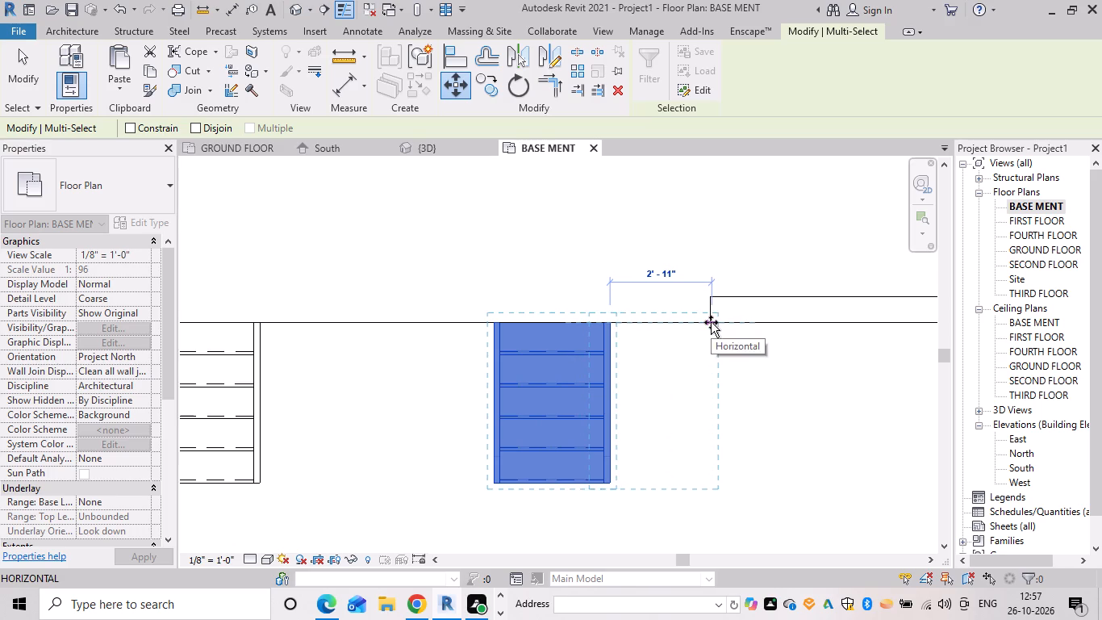
left_click(711, 322)
left_click_drag(720, 340, 716, 329)
Nudge the east entrance stair sideways until its east side is flush with the east front wall's end face.
double_click(716, 329)
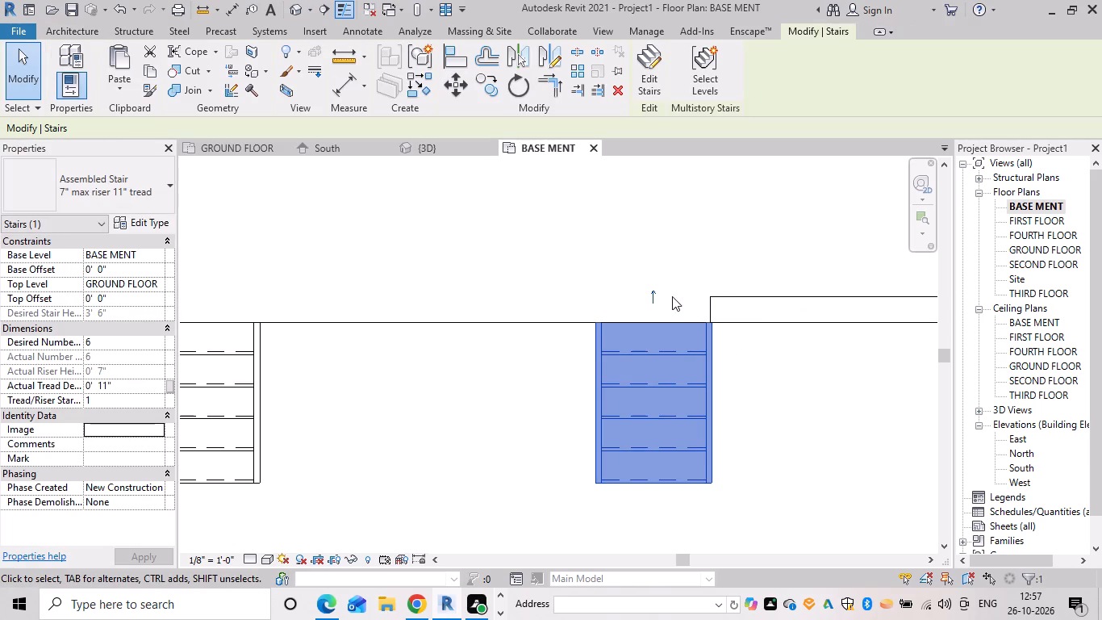
scroll(748, 333, "up", 4)
scroll(666, 318, "up", 6)
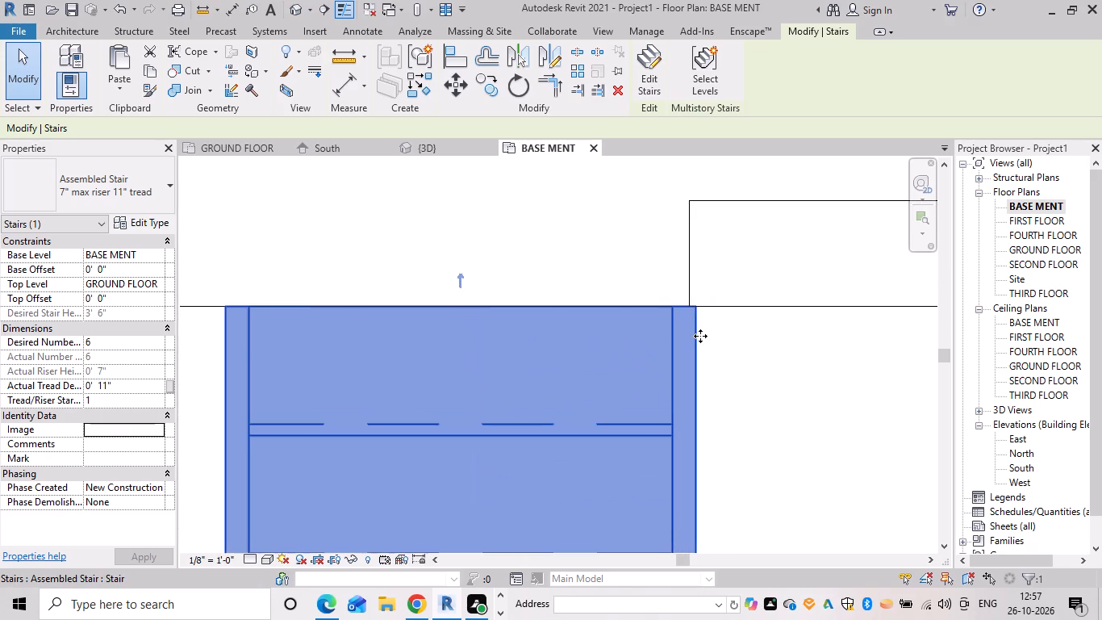
scroll(693, 317, "up", 13)
key("Left")
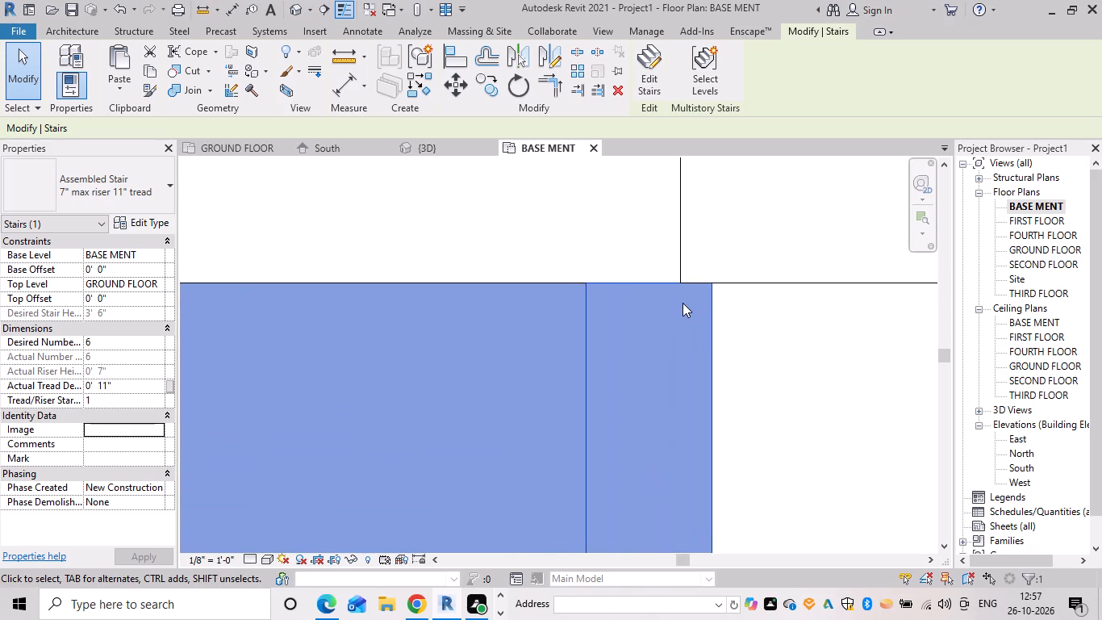
key("Left")
key("Left")
key("Left")
key("Left")
key("Left")
key("Left")
key("Left")
key("Left")
key("Left")
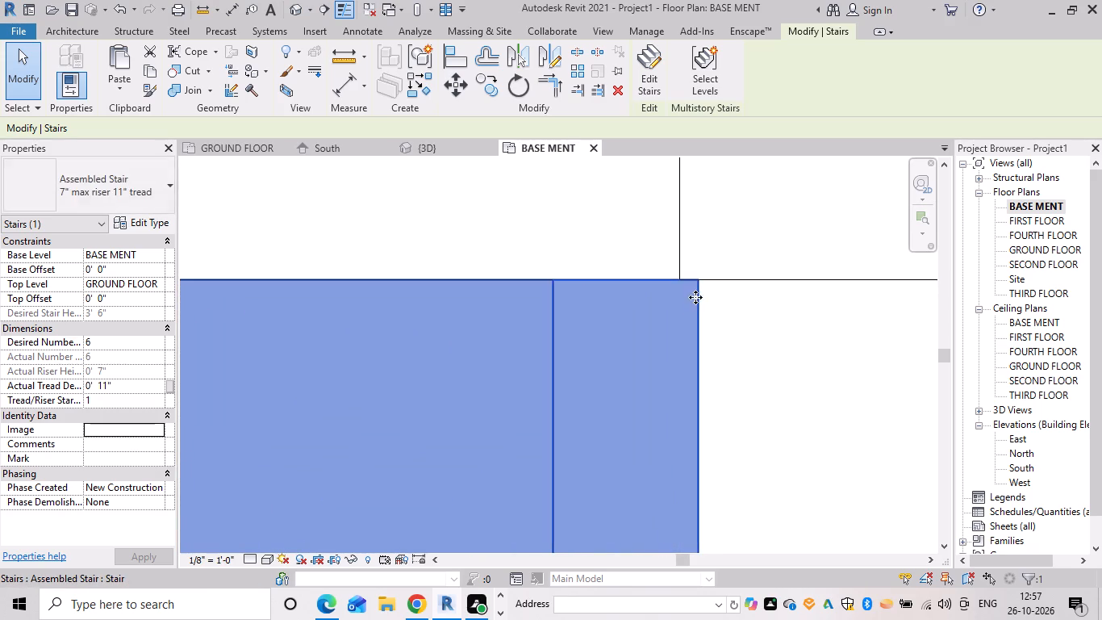
key("Left")
key("Left")
key("Left")
key("Left")
key("Left")
key("Left")
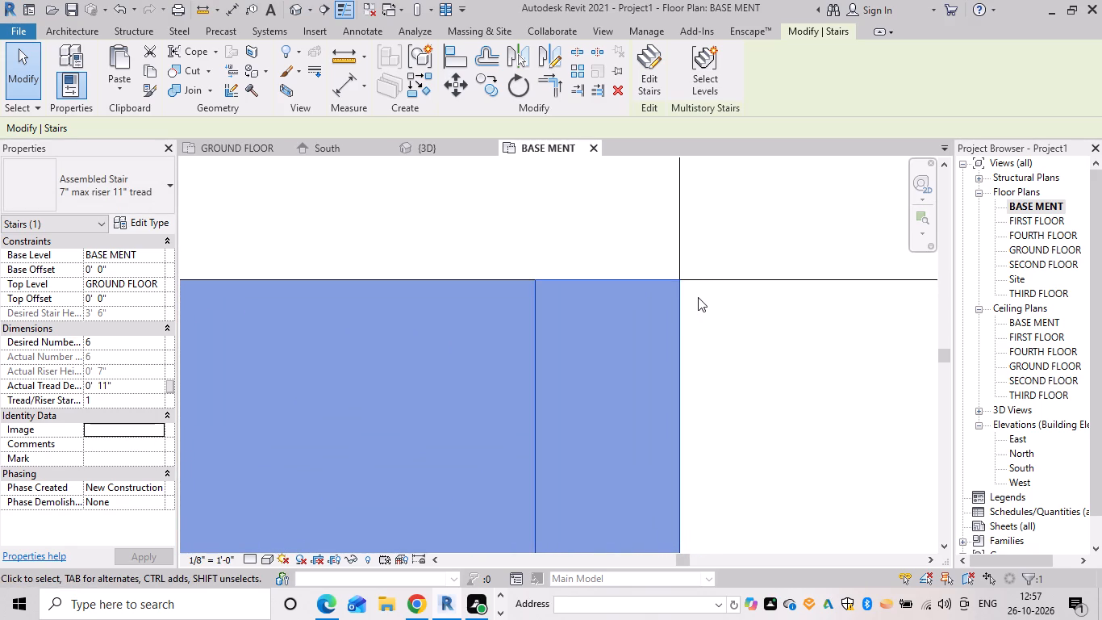
scroll(697, 295, "up", 9)
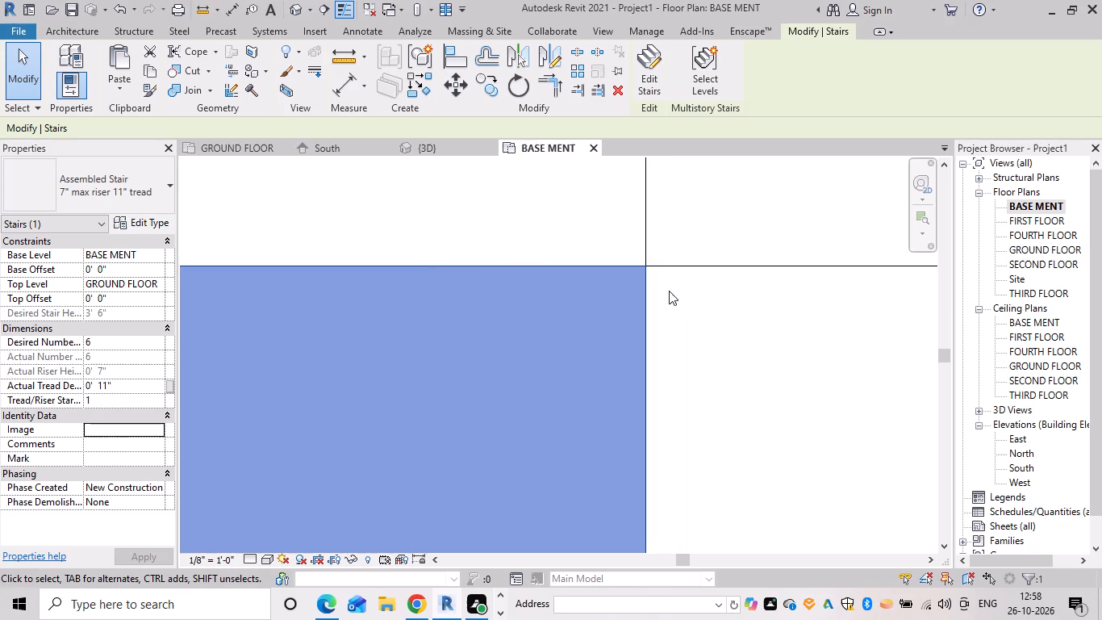
key("Right")
left_click(677, 308)
scroll(678, 293, "down", 2)
left_click(653, 294)
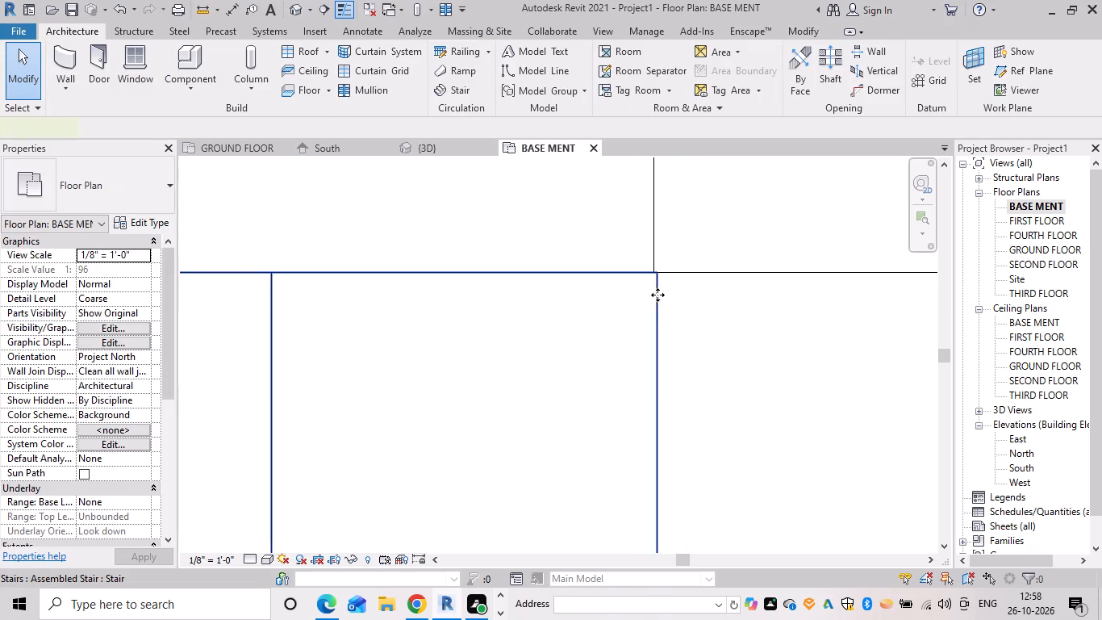
key("Left")
left_click(633, 257)
Check the clear gap between the two stairs' facing sides with a temporary aligned dimension, and delete that dimension.
scroll(632, 257, "down", 5)
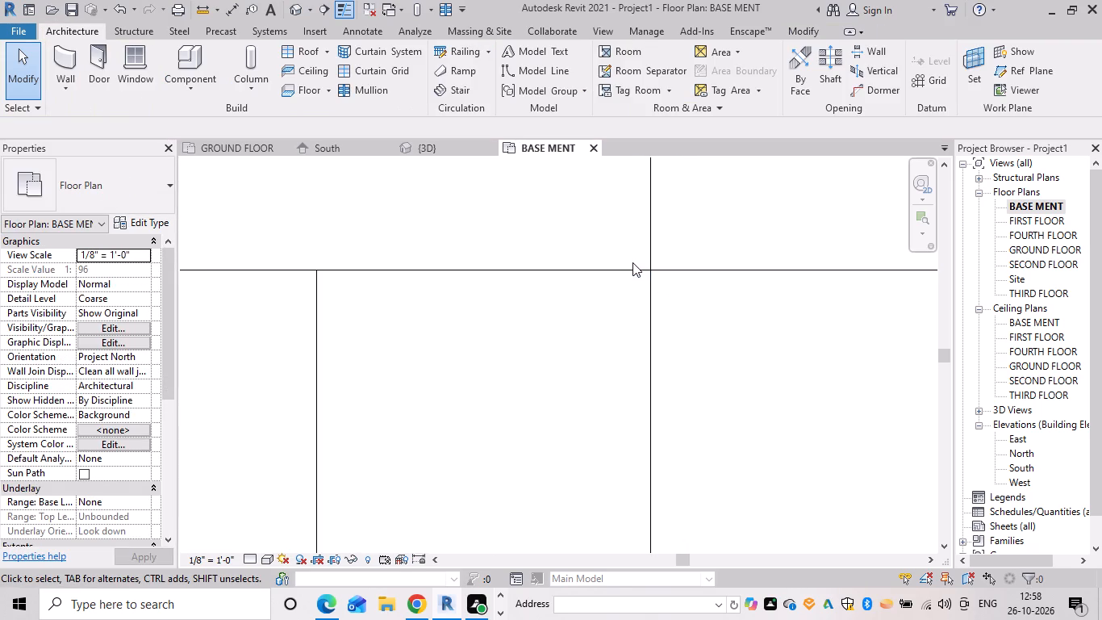
scroll(632, 262, "down", 20)
scroll(632, 262, "down", 2)
scroll(440, 313, "down", 4)
middle_click_drag(440, 309, 613, 266)
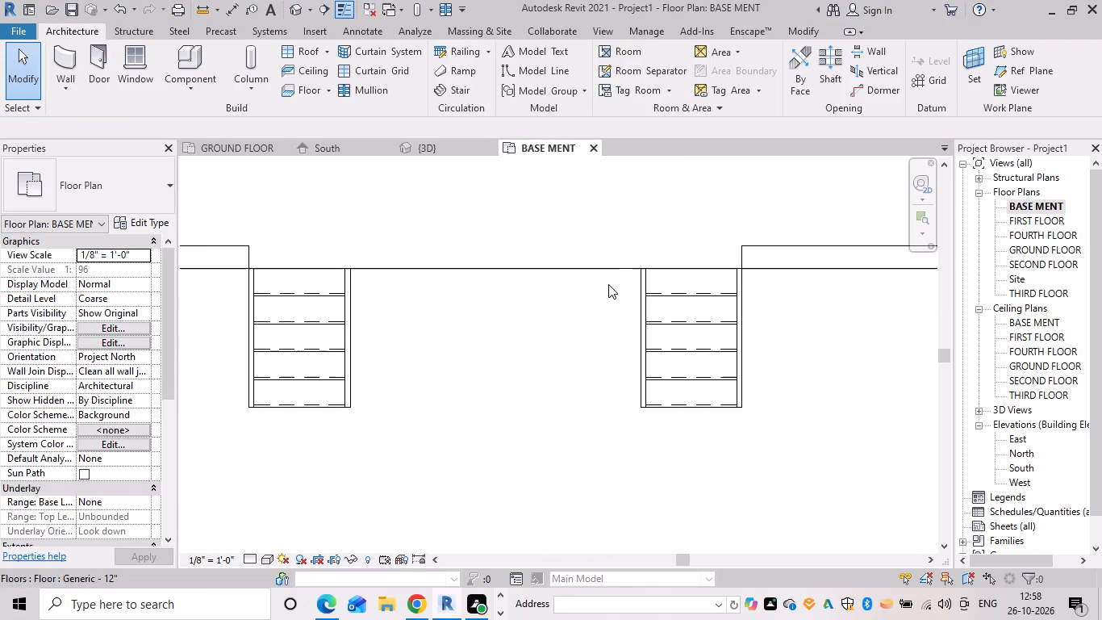
type("DI")
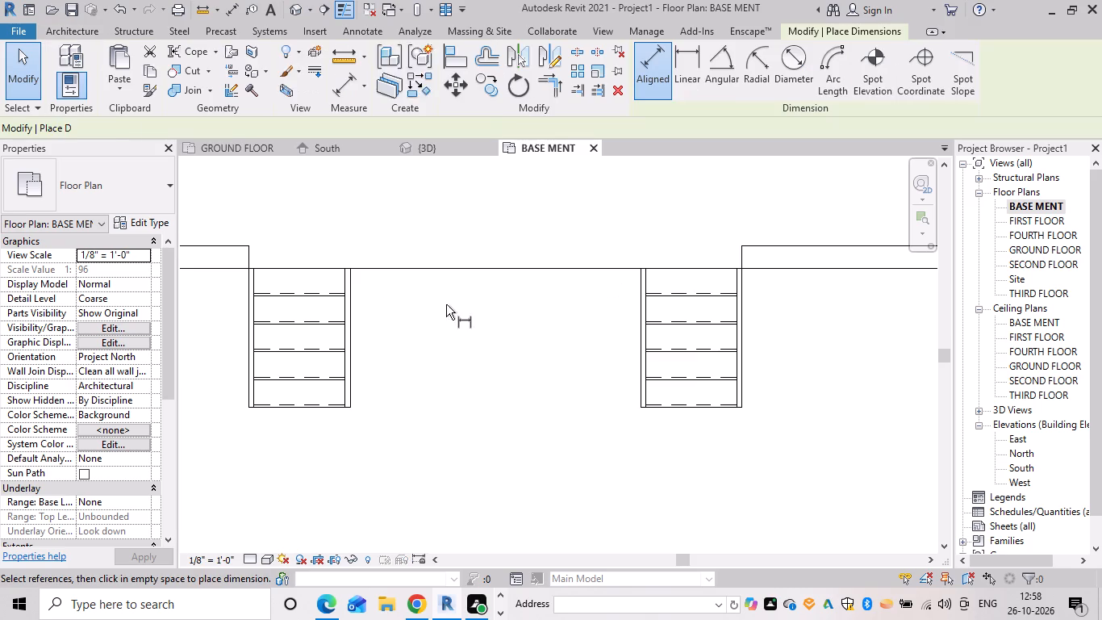
left_click_drag(353, 315, 406, 326)
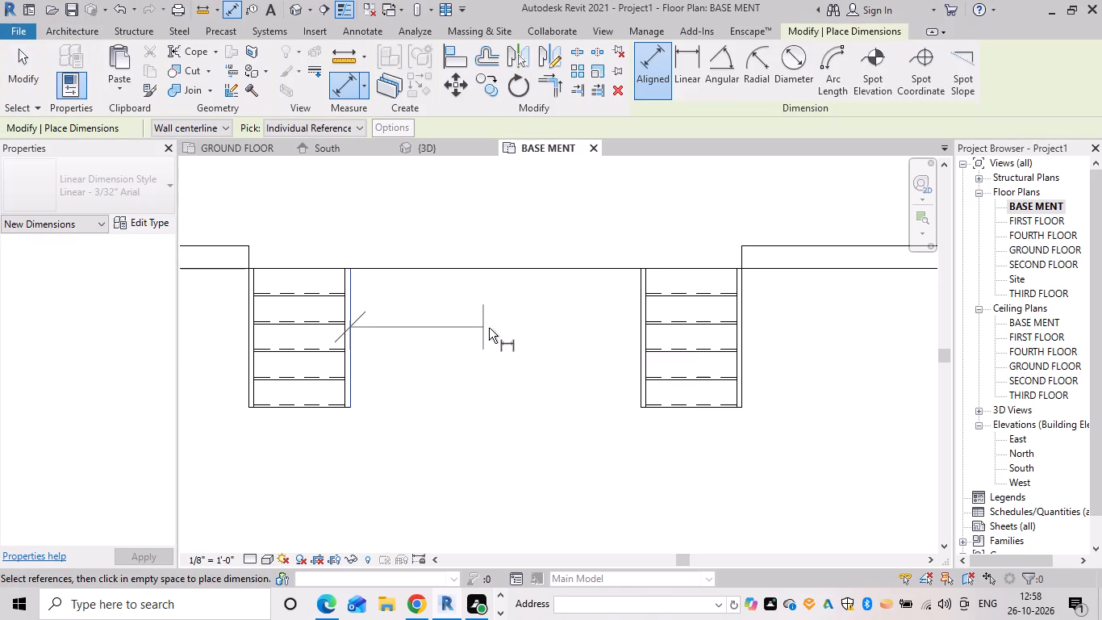
left_click(639, 333)
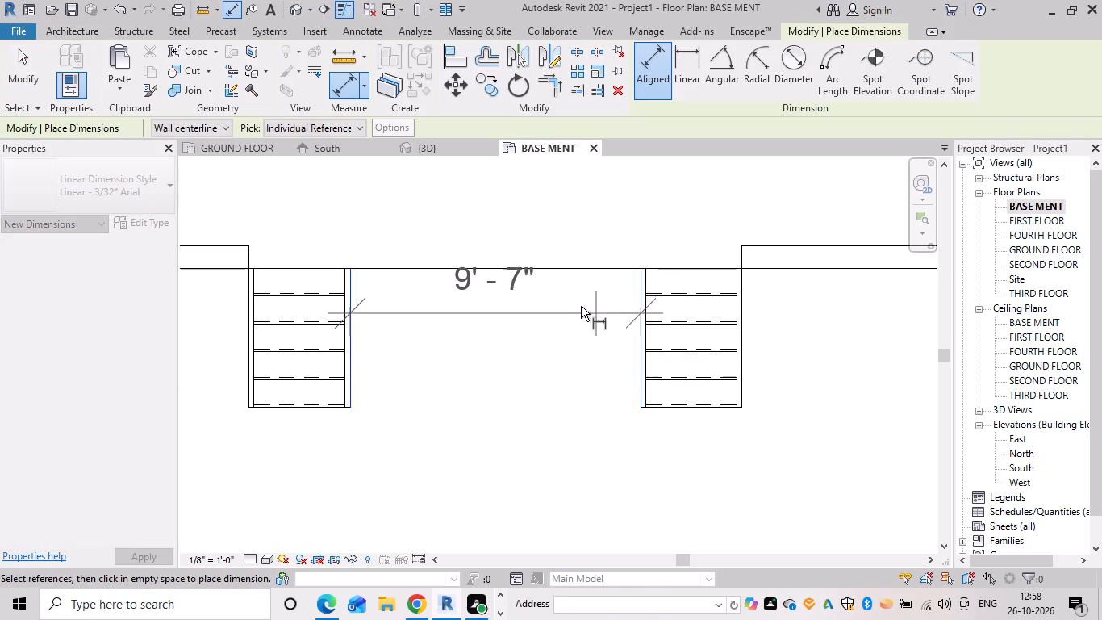
left_click(545, 377)
key("Escape")
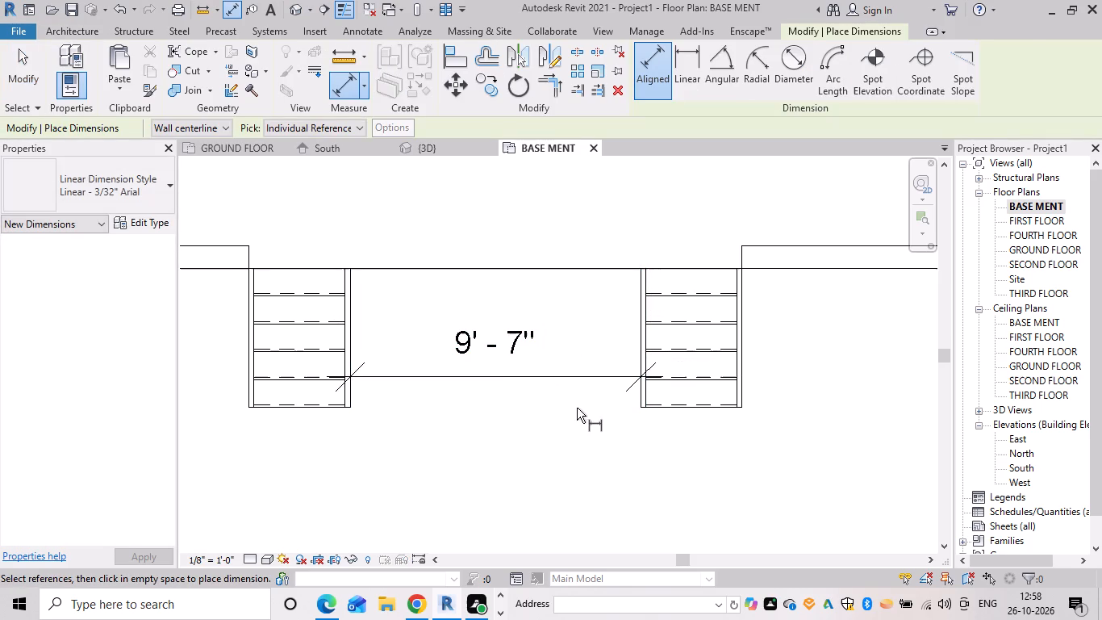
key("Escape")
left_click_drag(577, 408, 499, 330)
key("Delete")
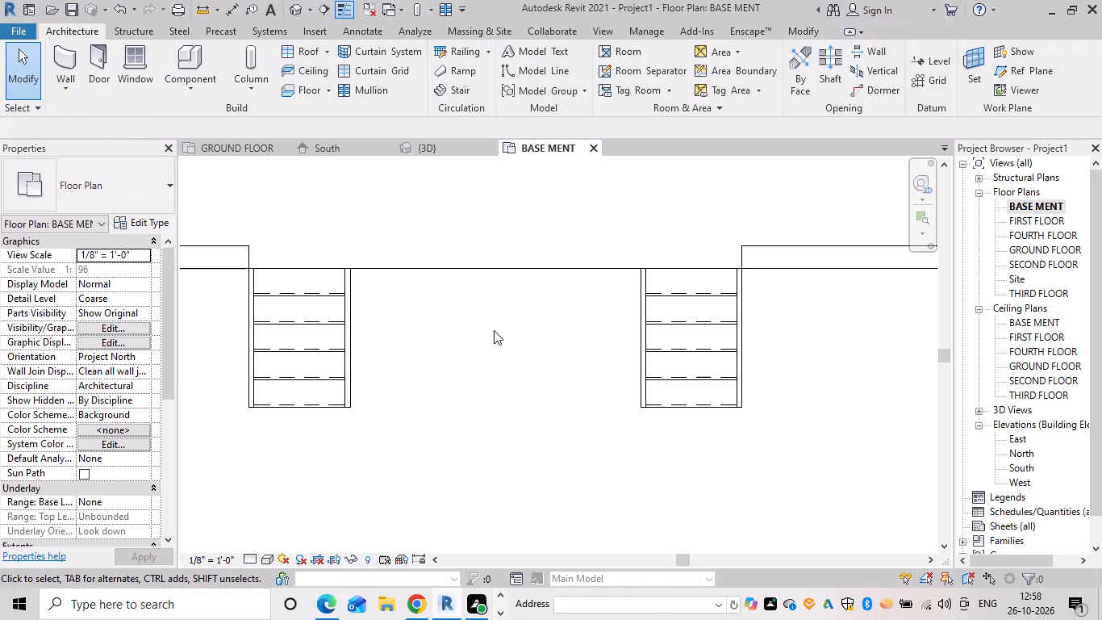
In the 3D view, set the unconnected height of the front wall east of the stairs to 3'6".
left_click(408, 147)
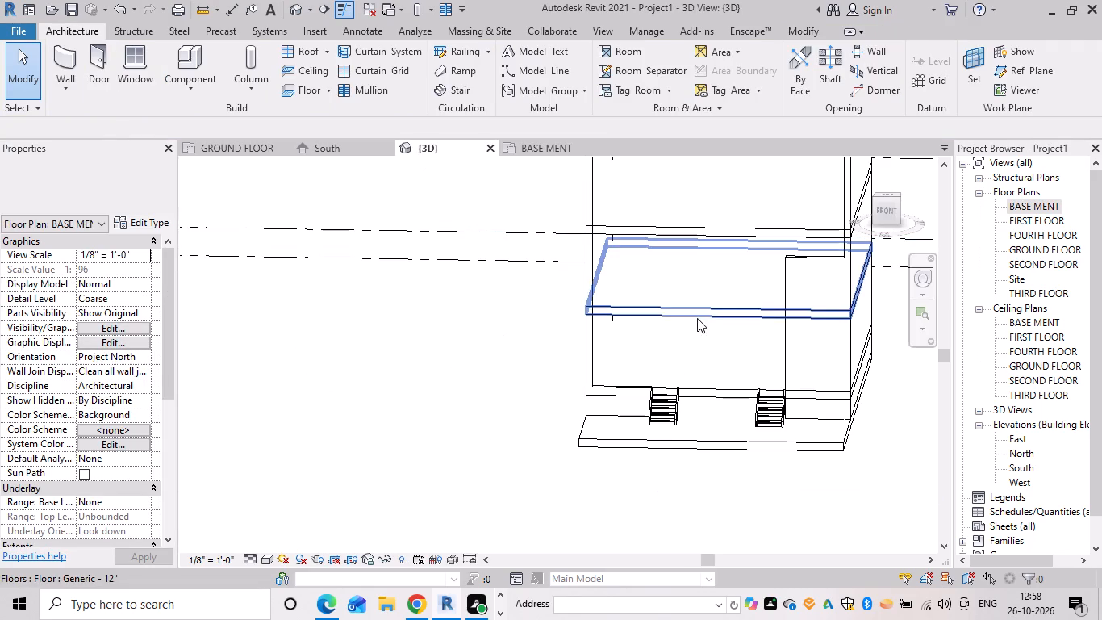
left_click(806, 256)
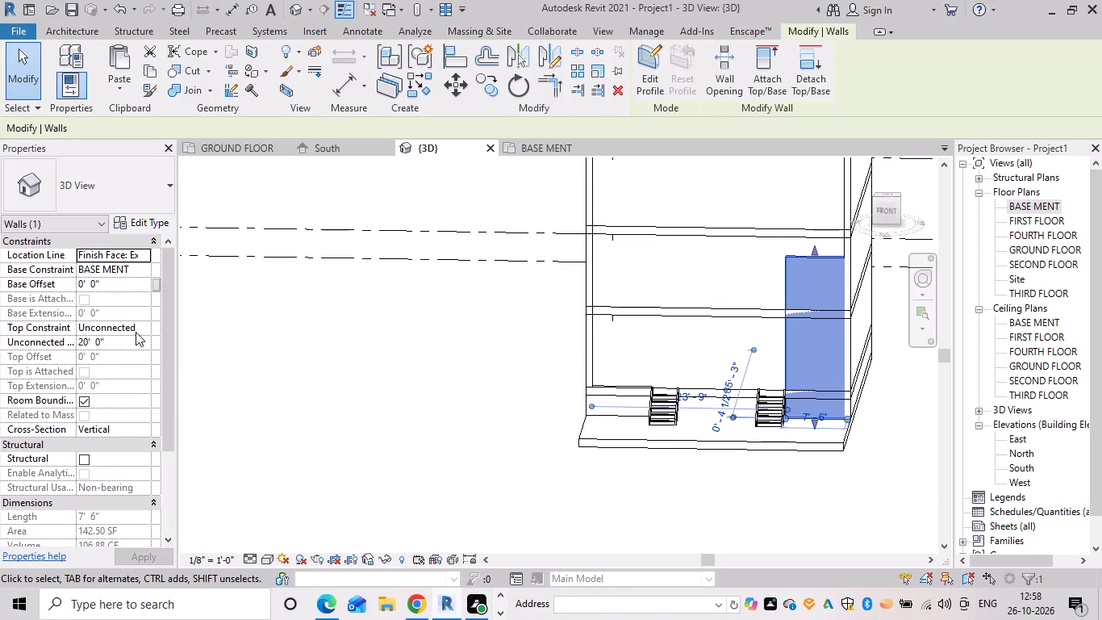
left_click_drag(115, 337, 124, 346)
key("BackSpace")
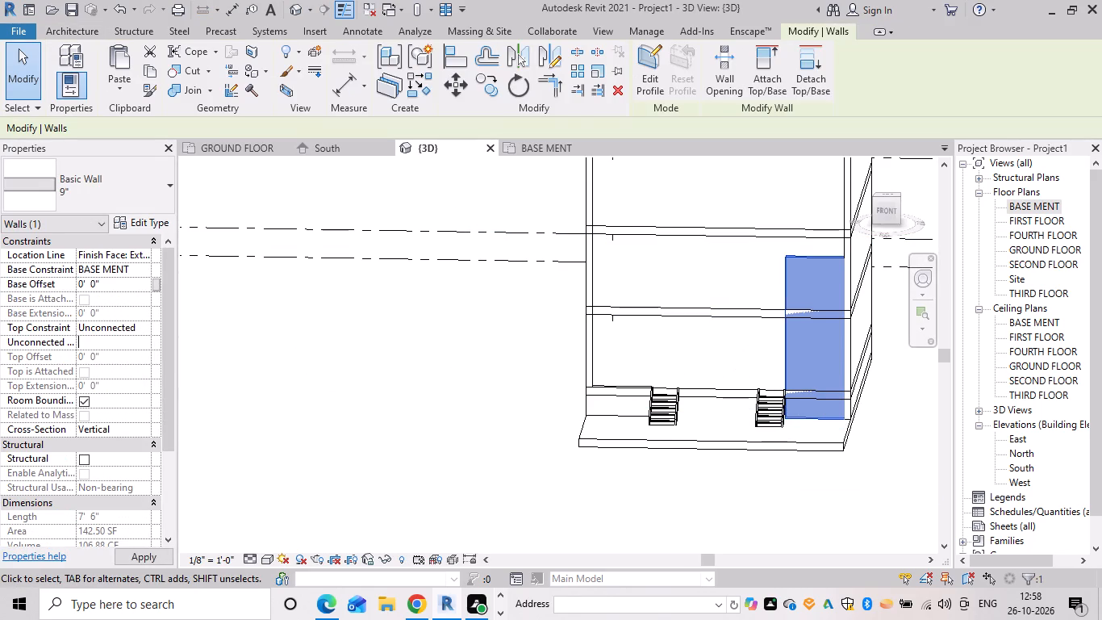
type("3'6\"")
key("Return")
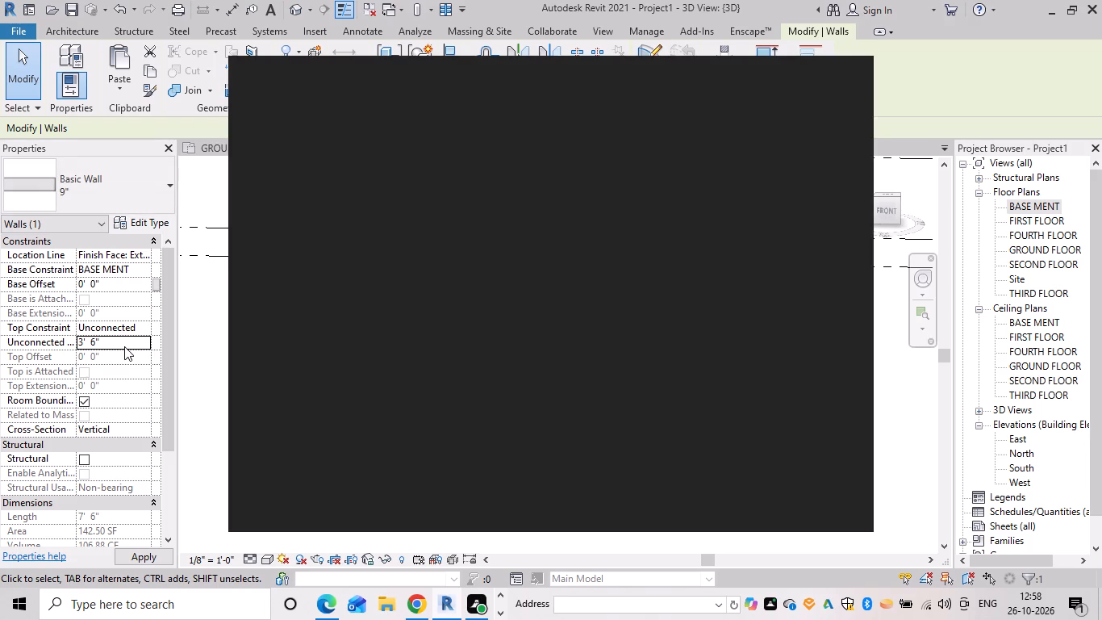
left_click(841, 77)
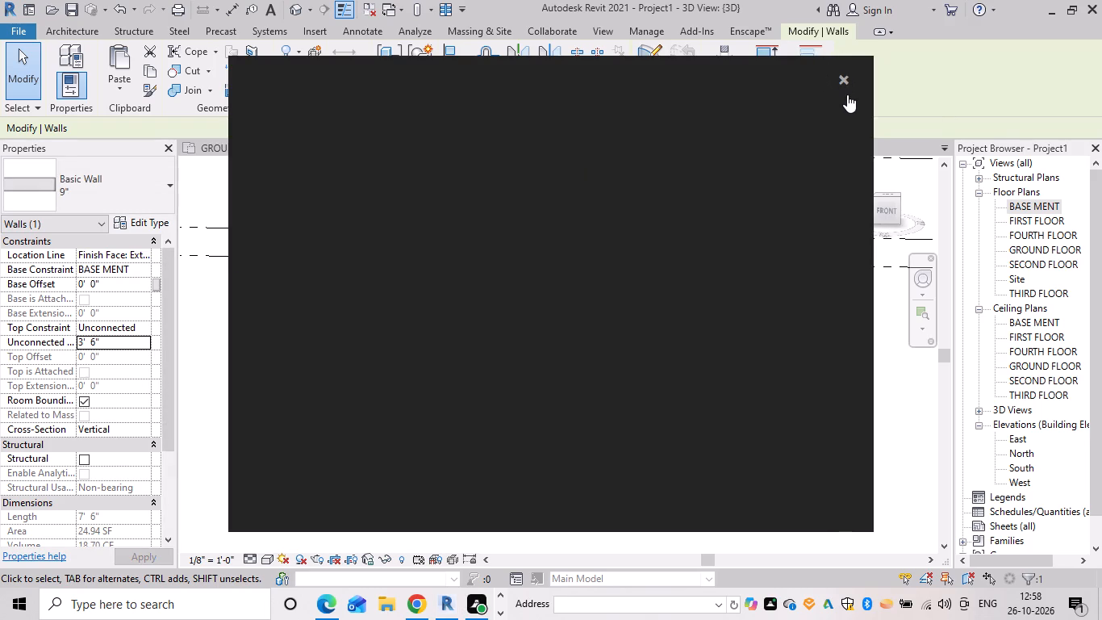
key("Escape")
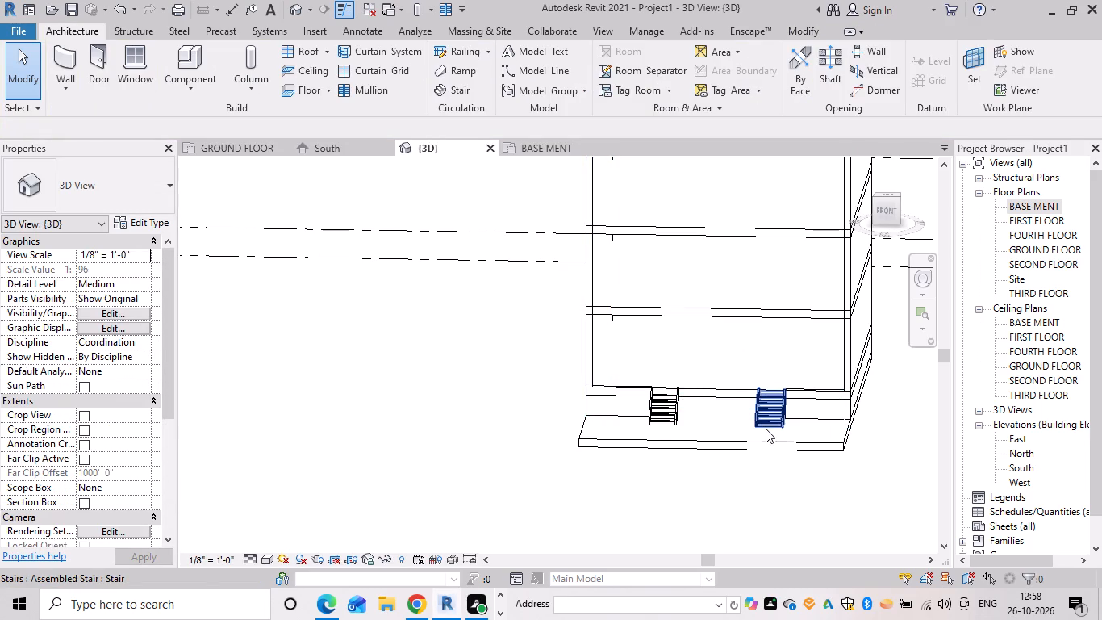
In the BASE MENT plan, draw a 9" wall 3'6" high and about 9'7" long between the stairs, with its thickness on the building side.
left_click(552, 151)
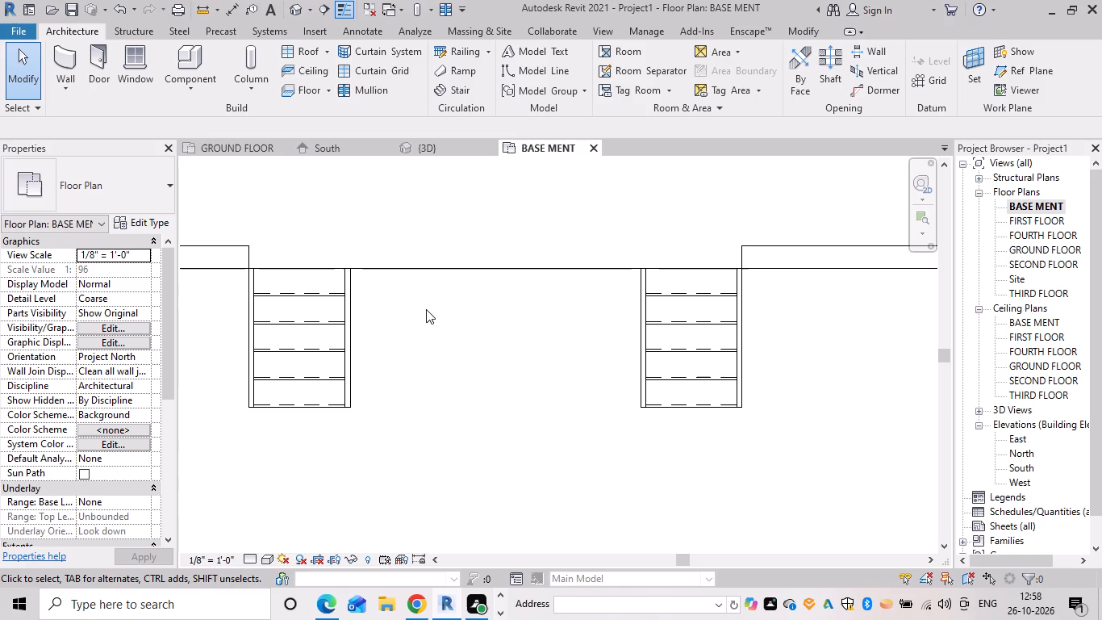
type("WA")
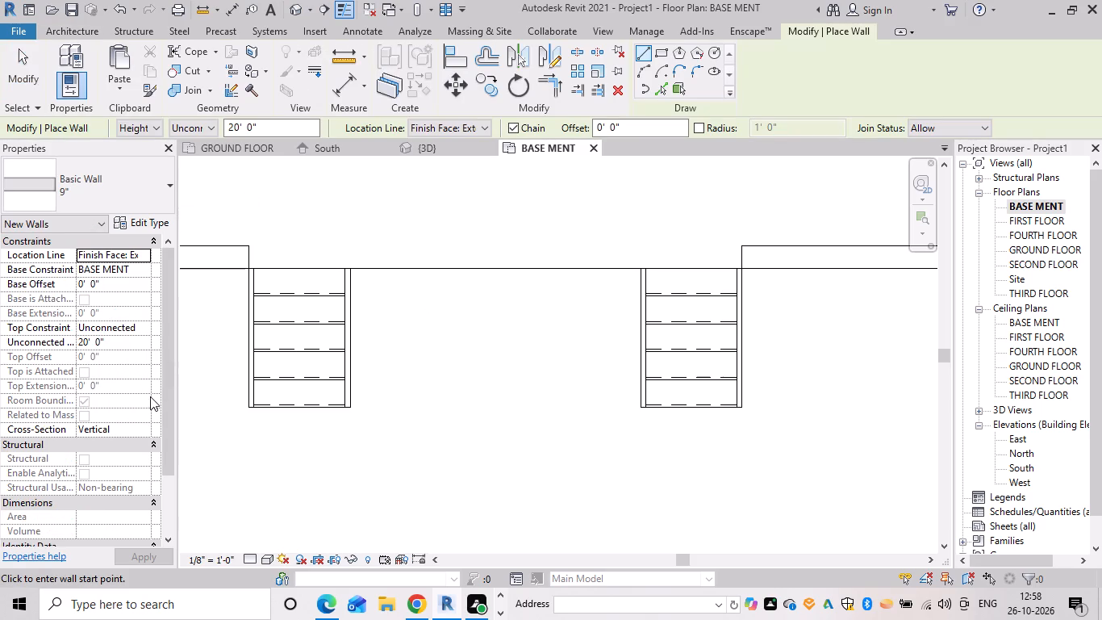
left_click(122, 344)
key("BackSpace")
type("3'")
type("6\"")
key("Return")
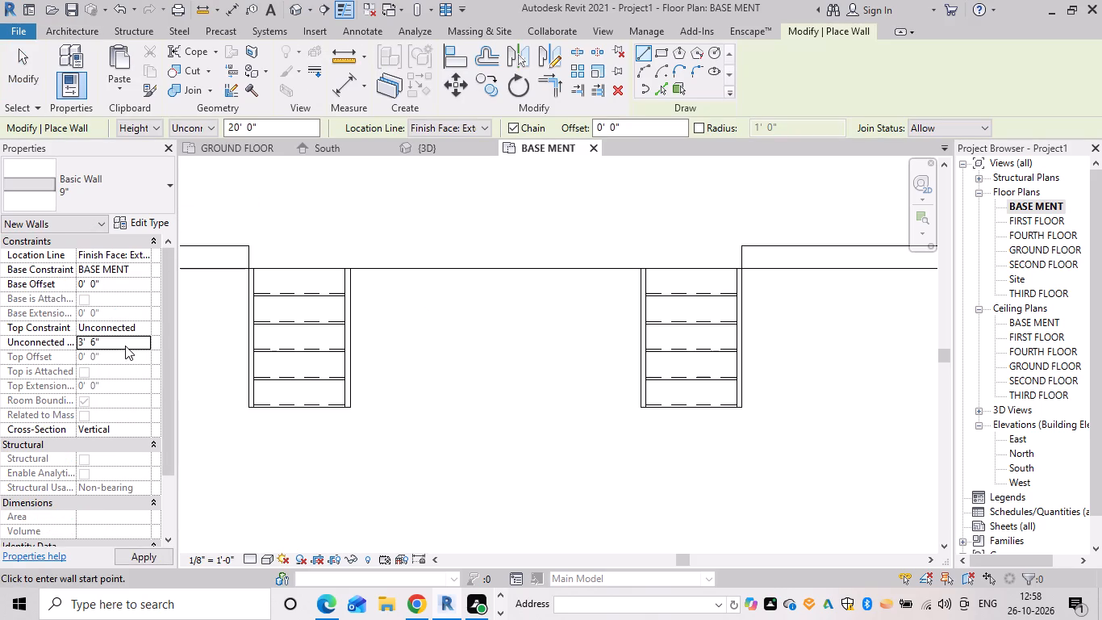
left_click_drag(352, 271, 364, 273)
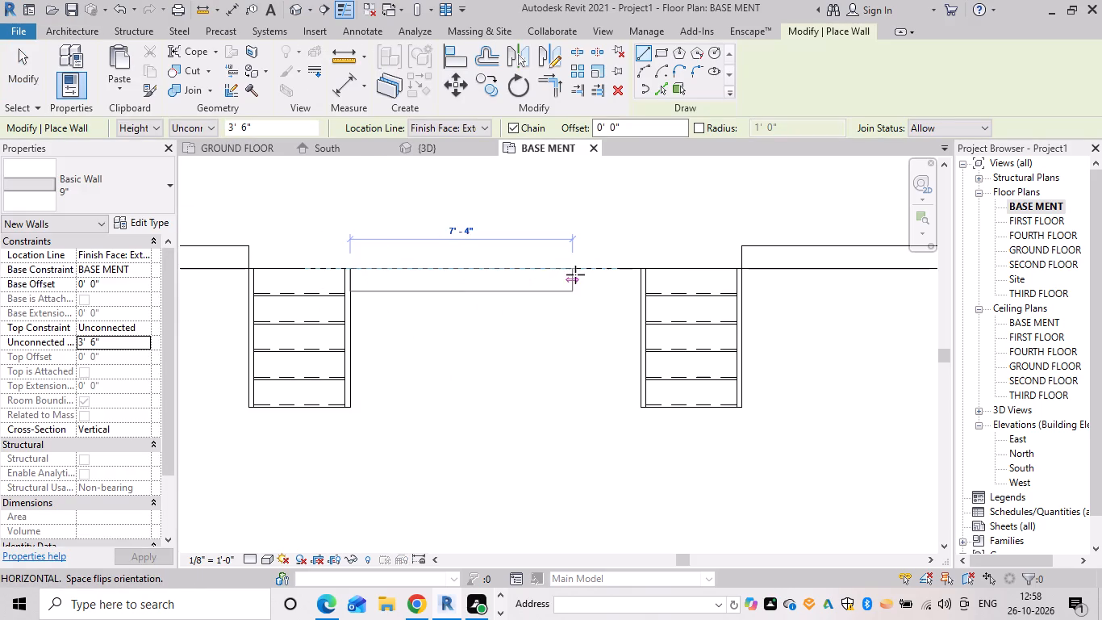
key("space")
left_click(640, 266)
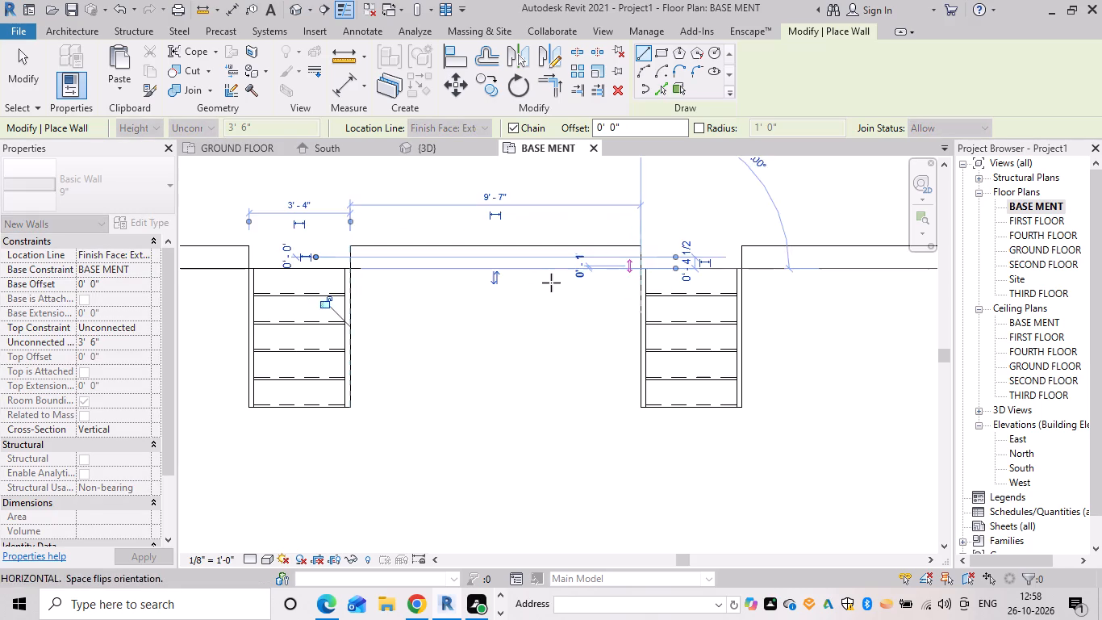
key("Escape")
key("Escape")
key("Escape")
key("Escape")
key("Escape")
scroll(480, 292, "down", 5)
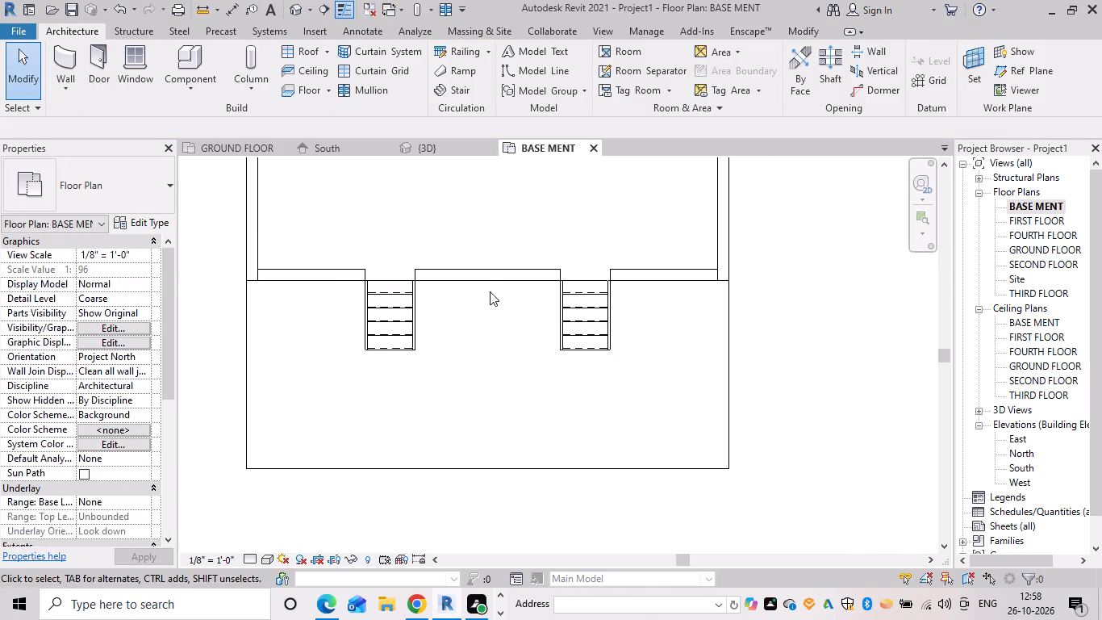
Switch to the 3D view and display the model in the Shaded visual style.
key("Escape")
key("Escape")
left_click(445, 140)
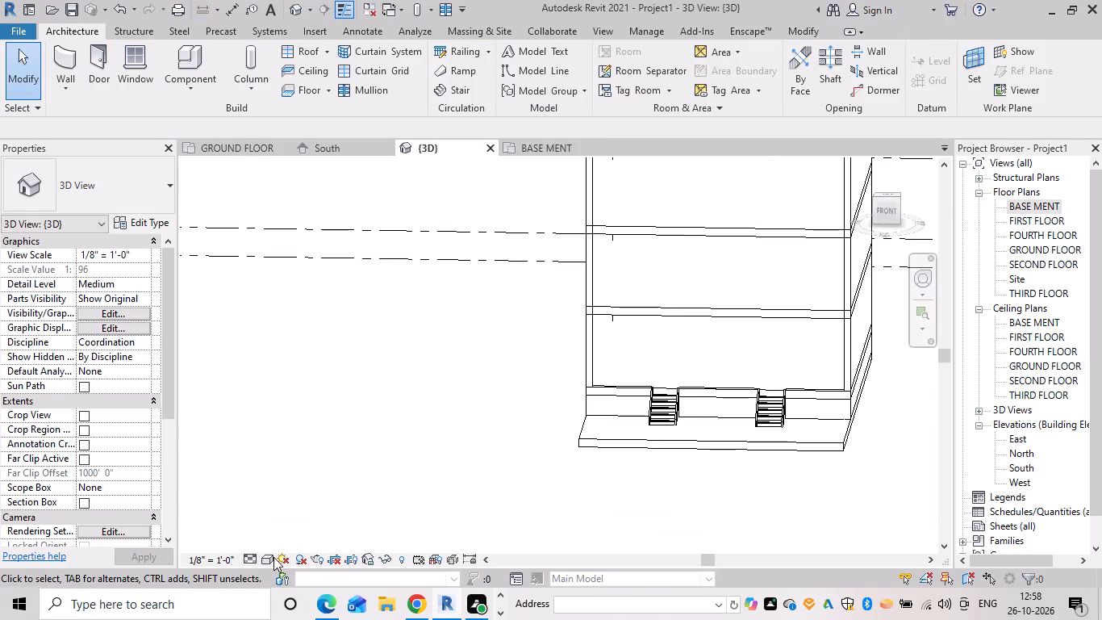
left_click(270, 557)
left_click(292, 507)
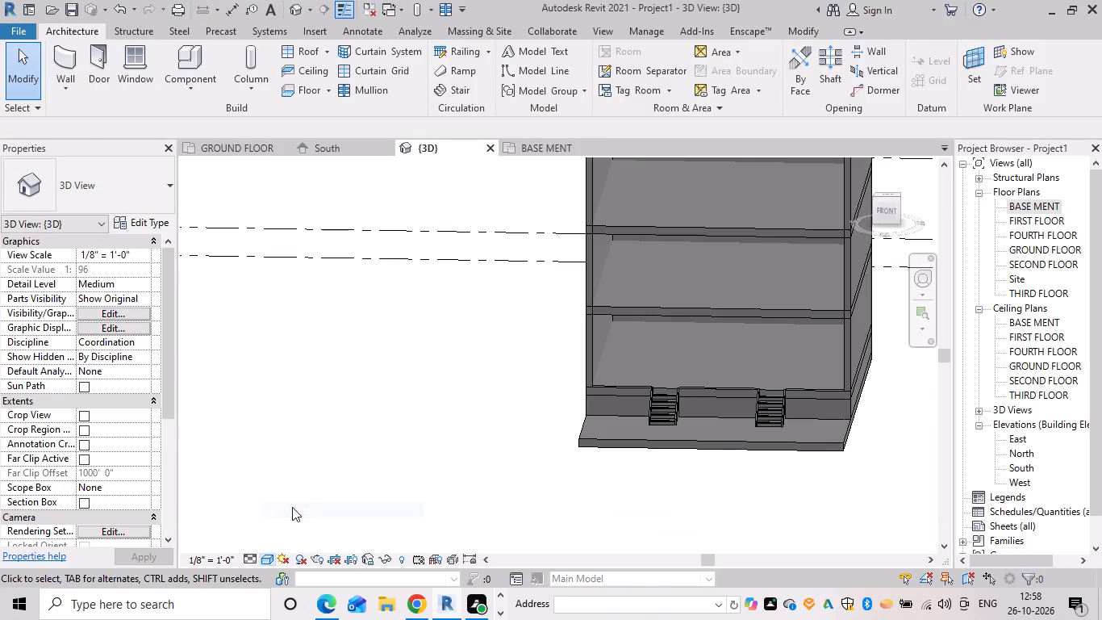
key("Escape")
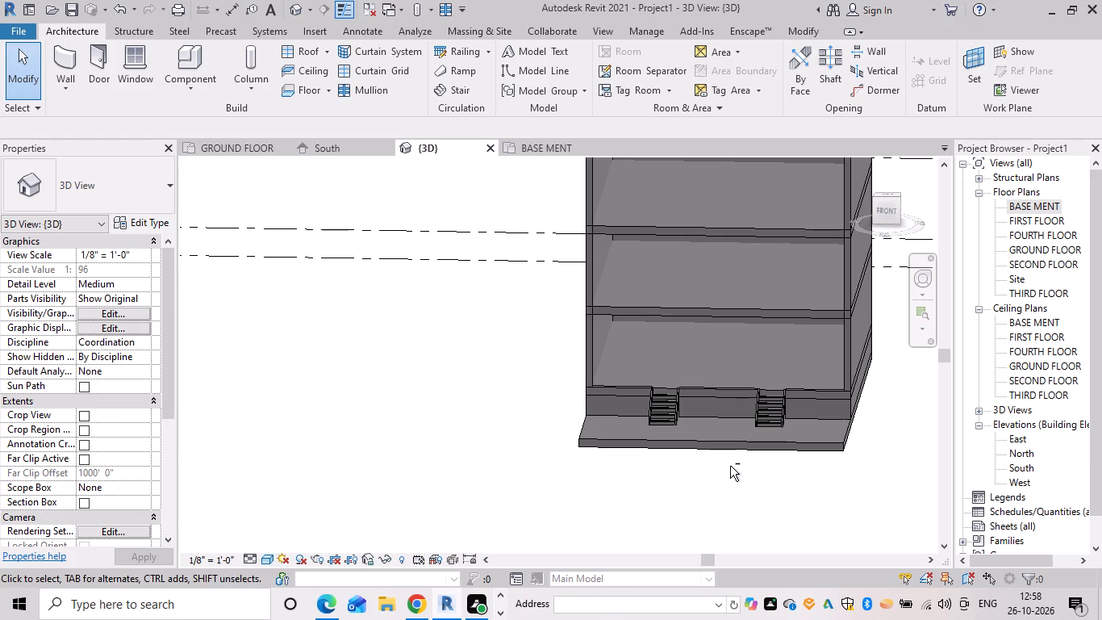
Examine how the two entrance stairs meet the front walls and slab, from the front and both sides.
middle_click_drag(728, 466, 641, 492, "shift")
scroll(681, 429, "up", 6)
middle_click_drag(657, 402, 623, 459)
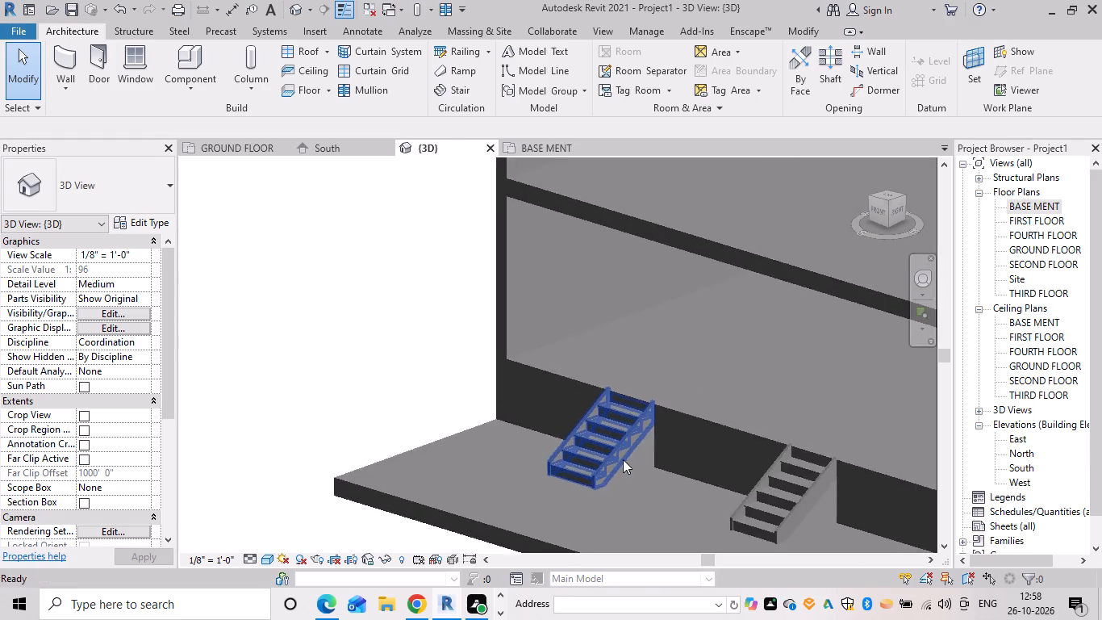
scroll(737, 394, "down", 5)
middle_click_drag(666, 417, 684, 411, "shift")
scroll(787, 450, "up", 10)
scroll(834, 461, "up", 1, "shift")
middle_click_drag(833, 461, 649, 415, "shift")
scroll(660, 422, "down", 14)
middle_click_drag(755, 436, 811, 421, "shift")
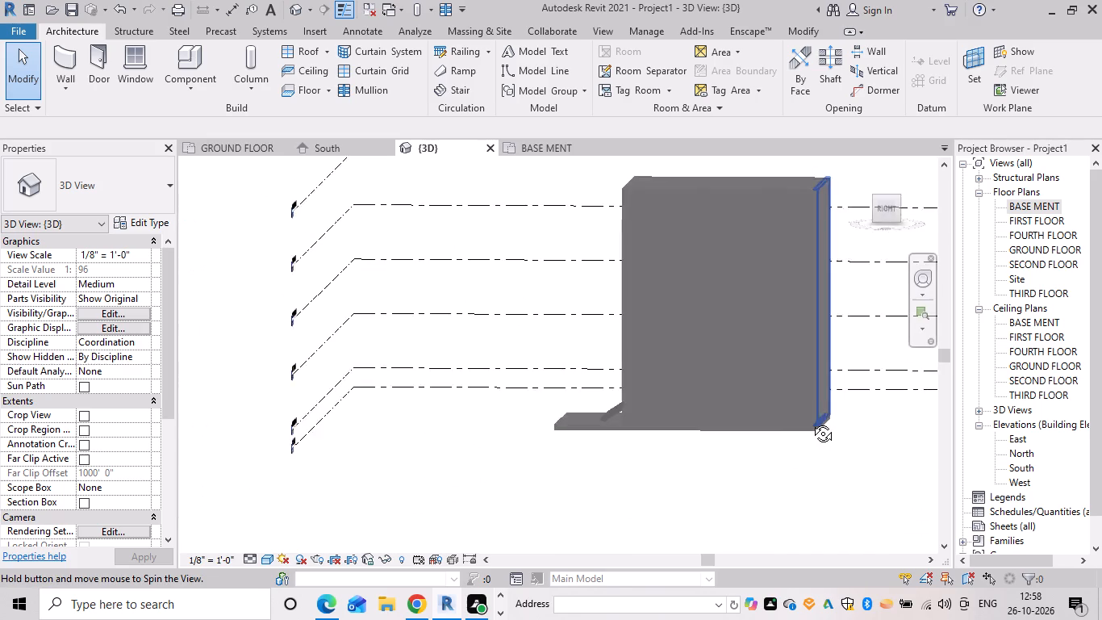
middle_click_drag(811, 421, 816, 419, "shift")
scroll(573, 410, "up", 7)
scroll(641, 418, "up", 5)
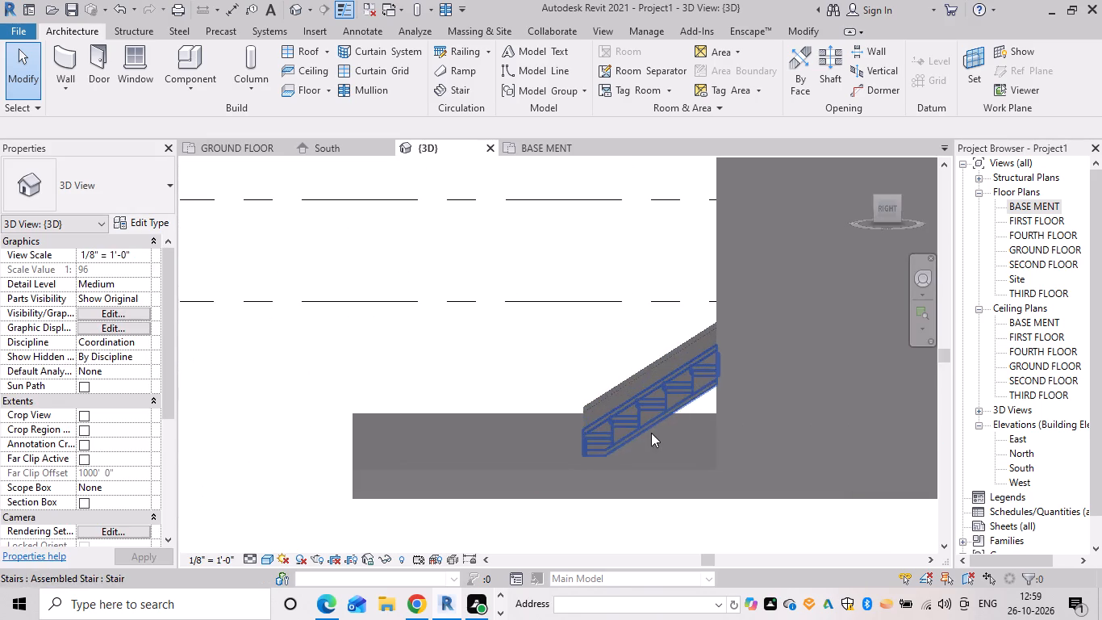
scroll(678, 436, "up", 12)
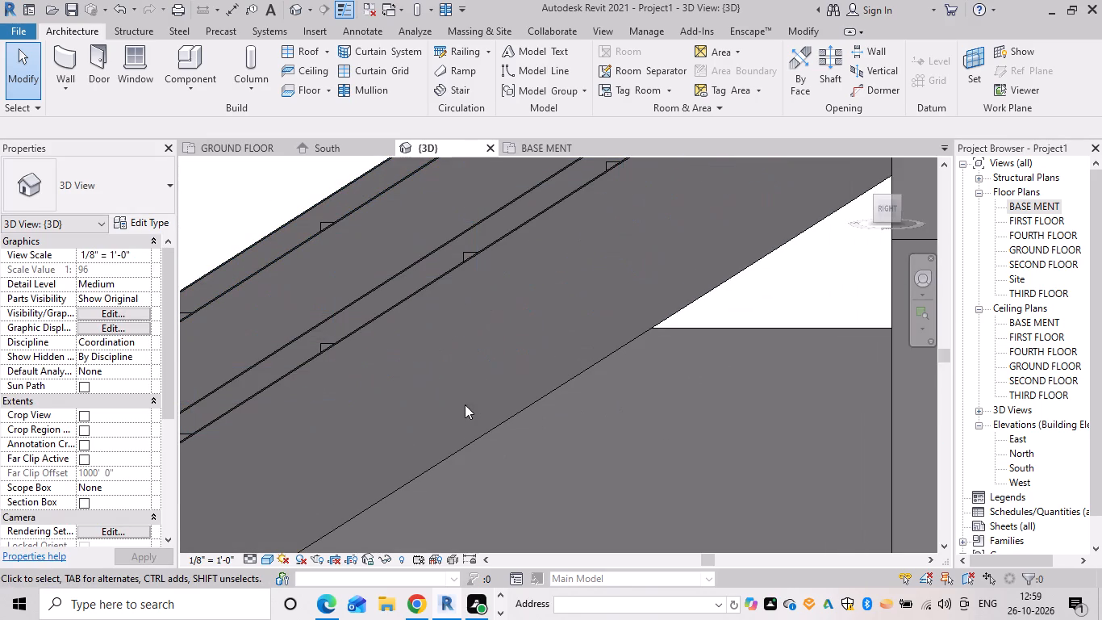
scroll(333, 391, "down", 7)
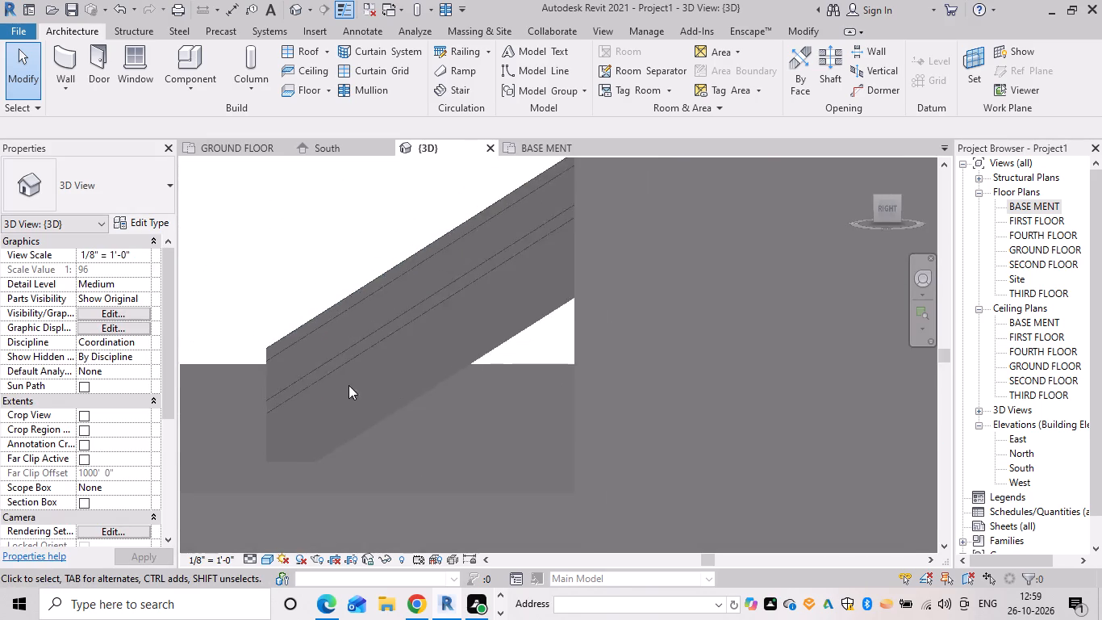
scroll(308, 419, "down", 5)
middle_click_drag(272, 413, 379, 418, "shift")
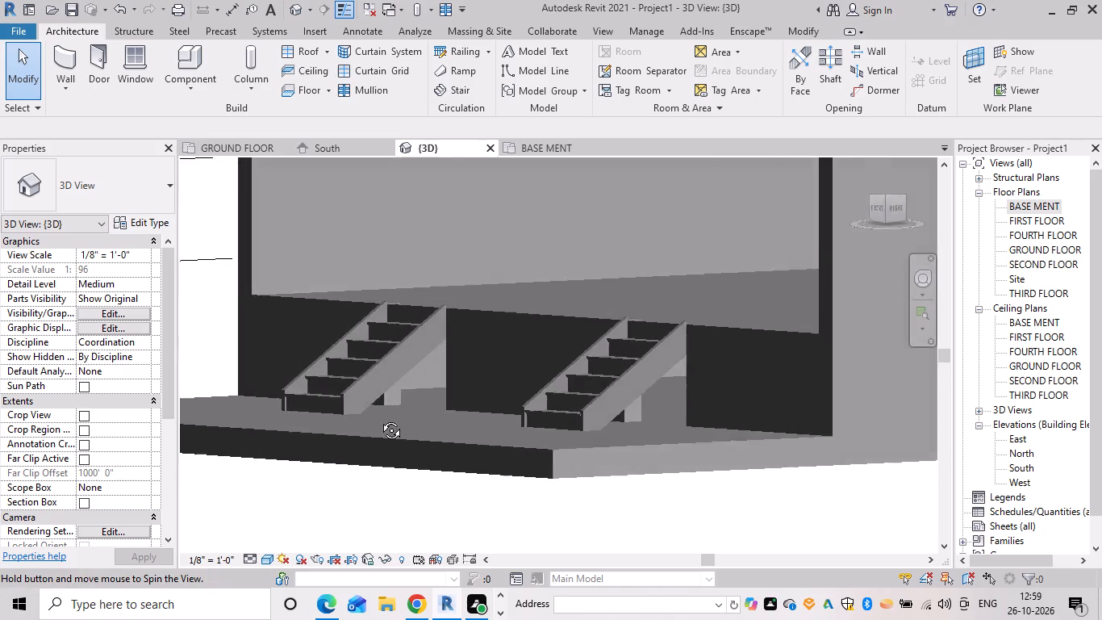
middle_click_drag(379, 418, 437, 434, "shift")
middle_click_drag(440, 379, 566, 358, "shift")
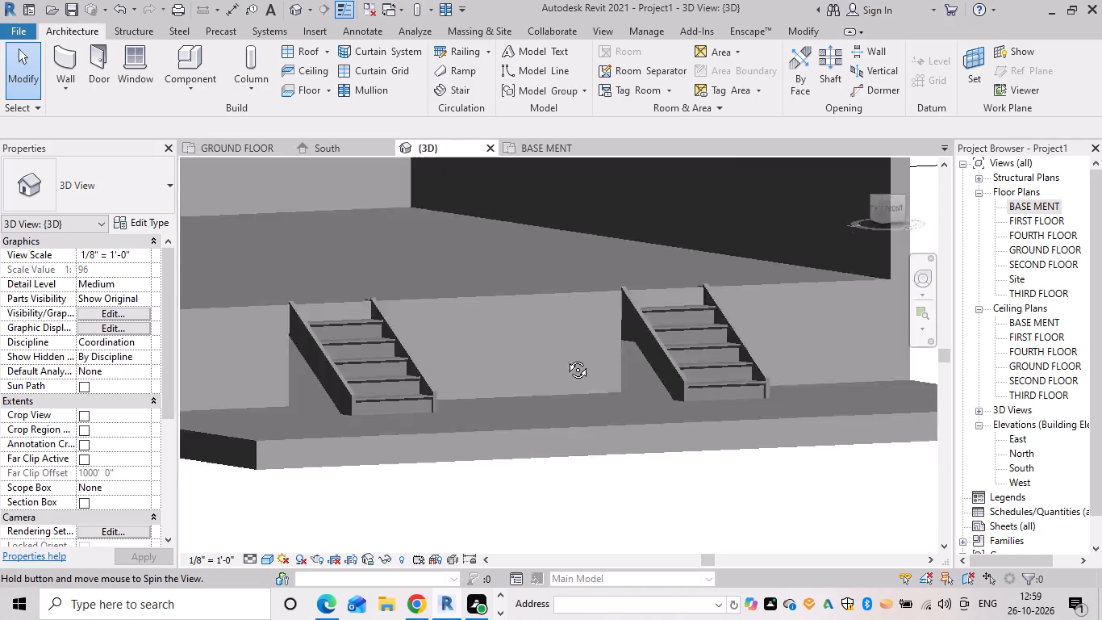
middle_click_drag(566, 358, 613, 373, "shift")
middle_click_drag(333, 404, 312, 397, "shift")
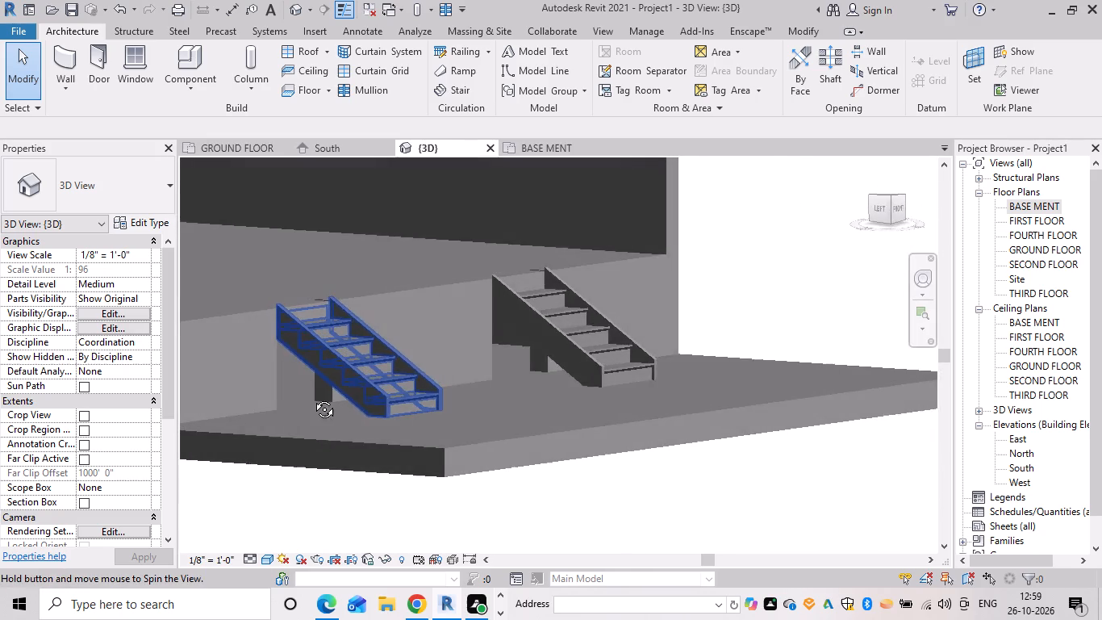
middle_click_drag(312, 397, 313, 417, "shift")
Trim/extend the middle front wall to meet the west and east front walls, closing the gaps behind both stairs.
key("Escape")
type("TR")
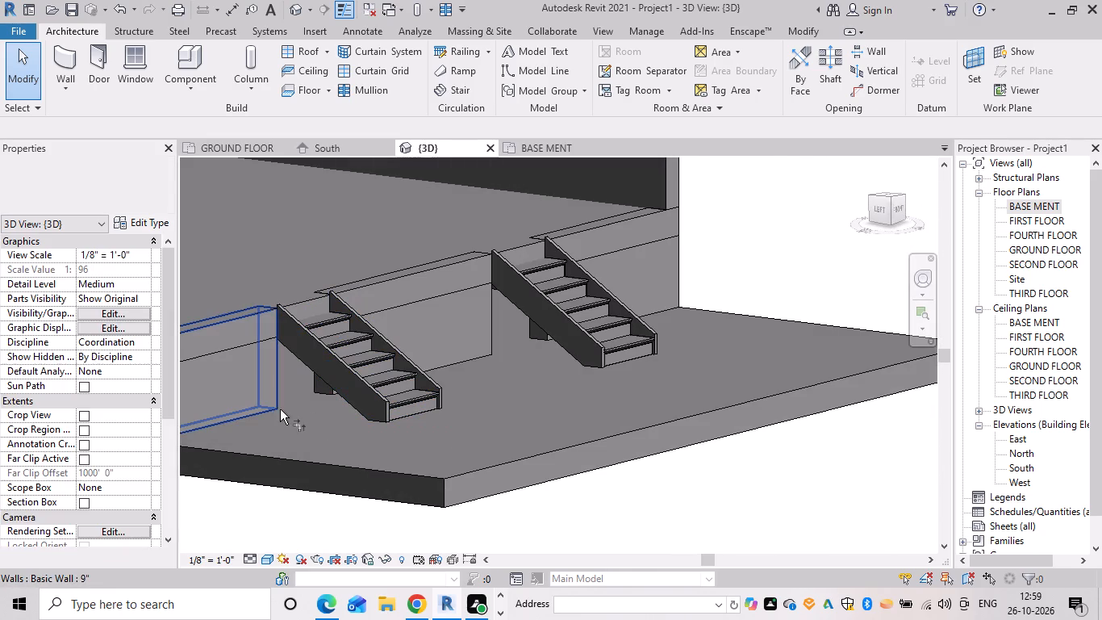
left_click_drag(278, 406, 300, 403)
left_click(323, 395)
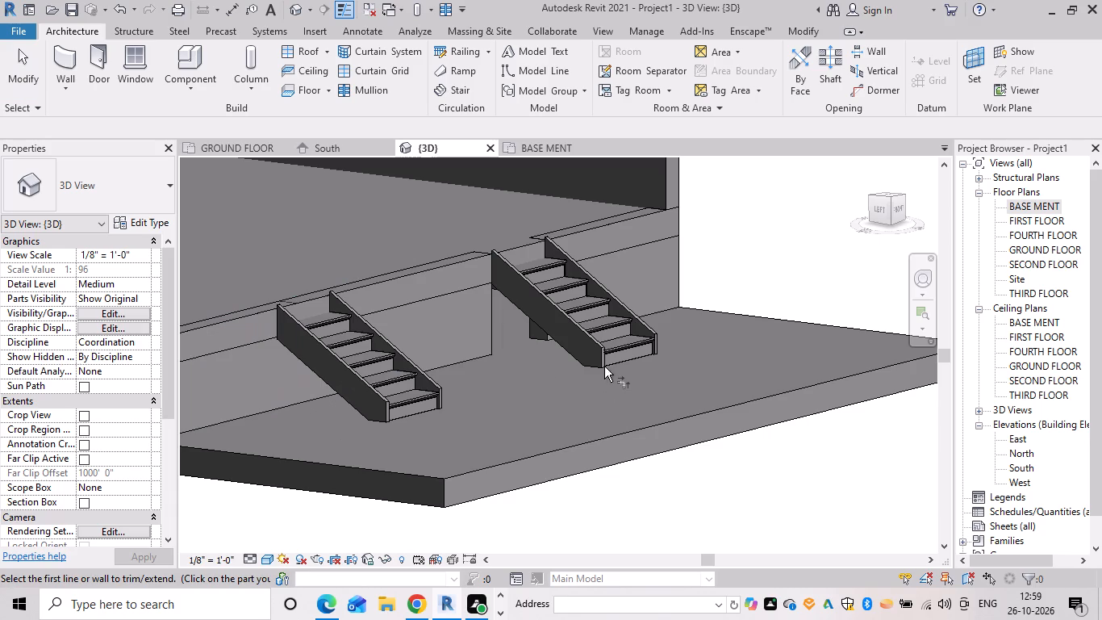
left_click(491, 346)
left_click(530, 338)
key("Escape")
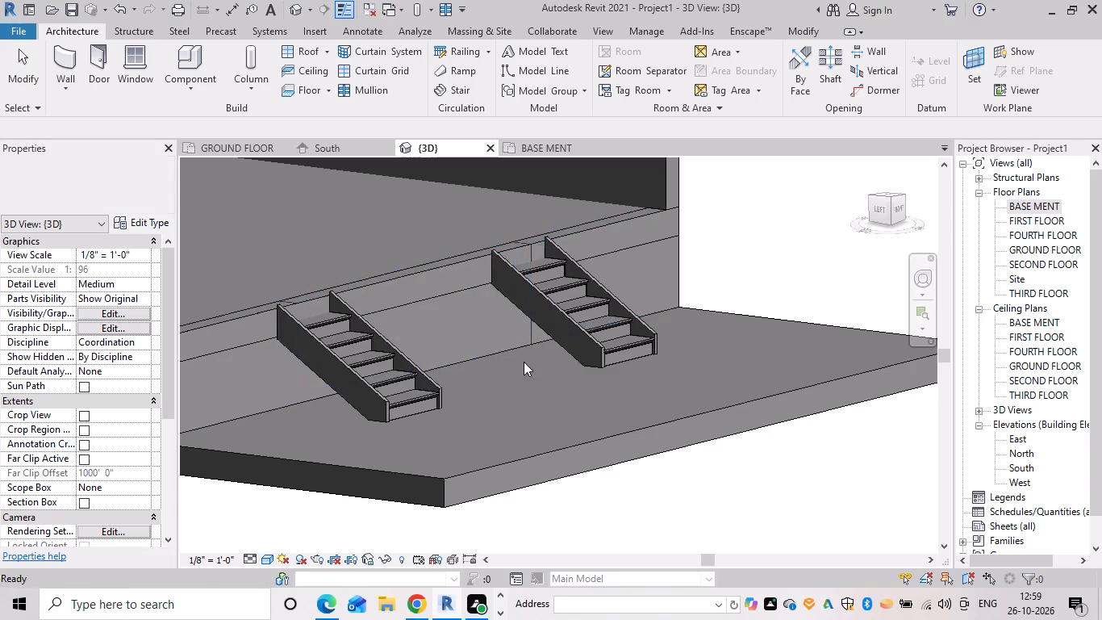
Inspect the joined front walls and both stairs from several sides, along with the whole building.
scroll(530, 371, "down", 7)
middle_click_drag(582, 373, 449, 394, "shift")
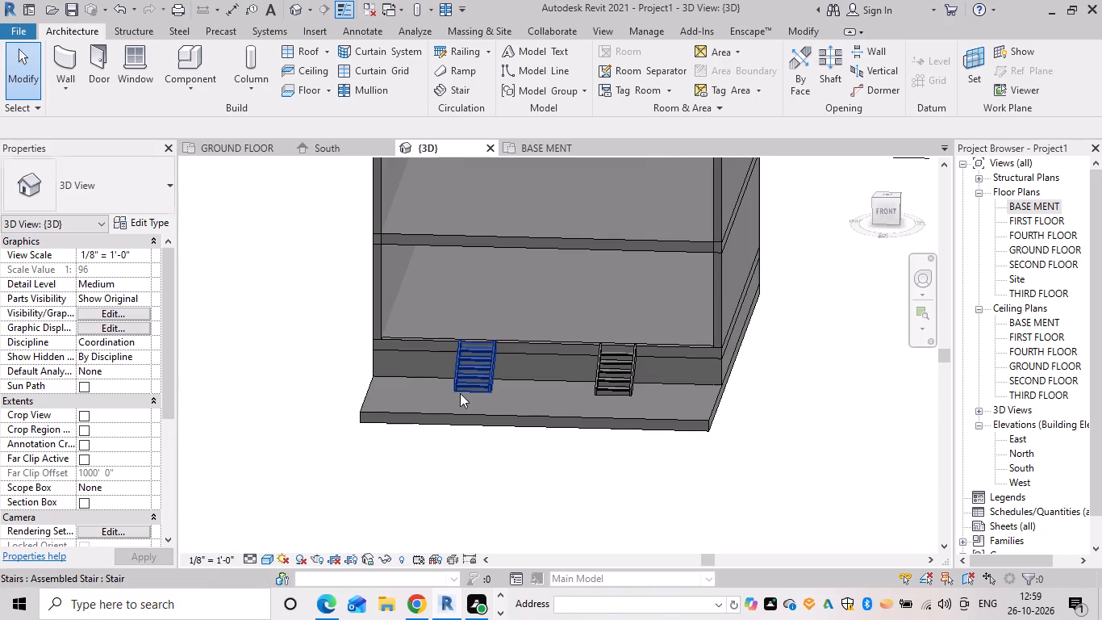
key("Escape")
middle_click_drag(664, 378, 502, 359, "shift")
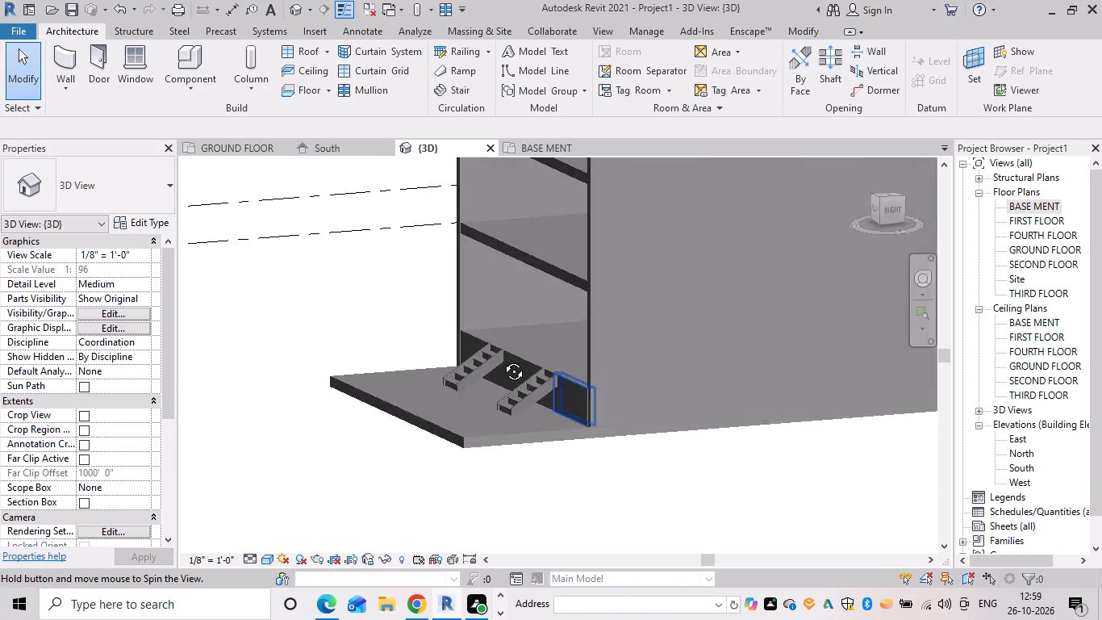
middle_click_drag(502, 359, 713, 353, "shift")
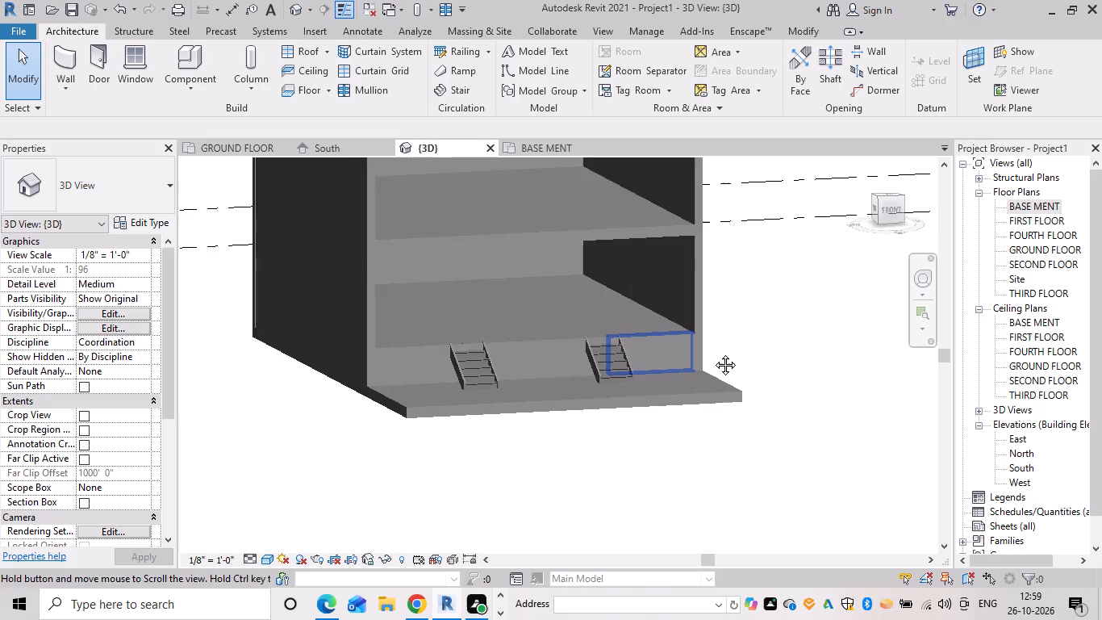
middle_click_drag(713, 353, 715, 353, "shift")
scroll(536, 379, "down", 7)
middle_click_drag(663, 390, 641, 412, "shift")
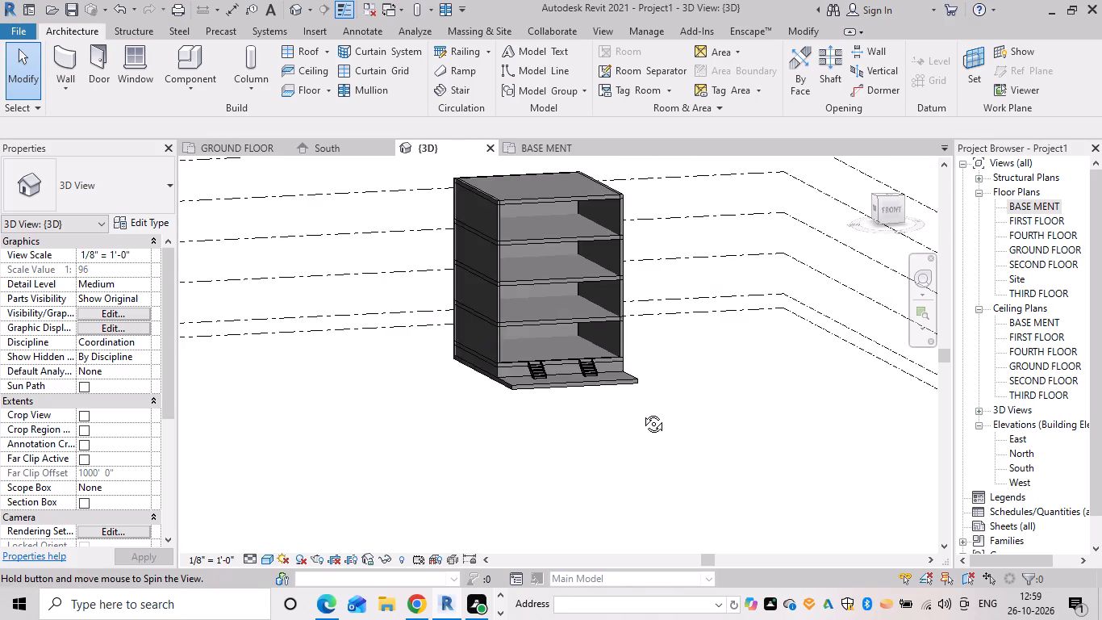
middle_click_drag(641, 412, 659, 427, "shift")
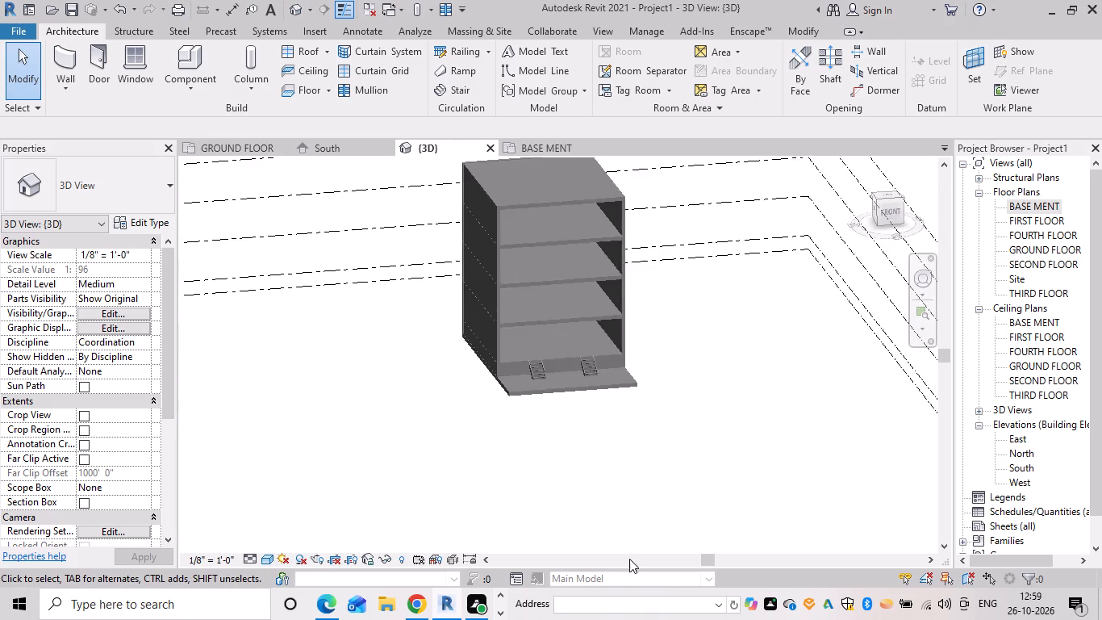
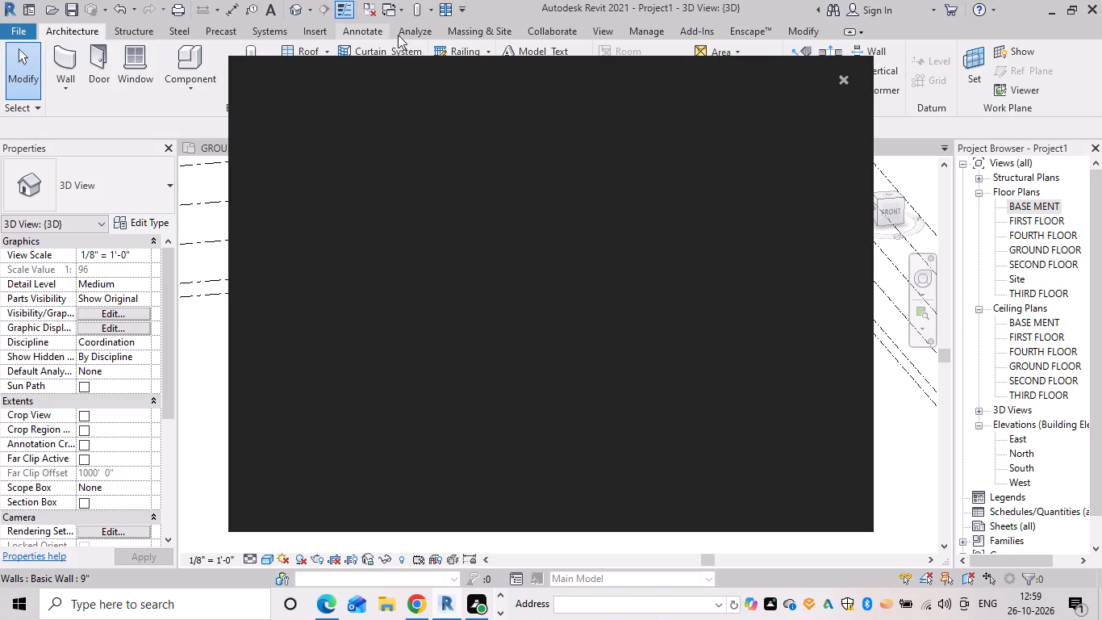
Dismiss the blank Autodesk notification card covering the 3D view.
left_click(841, 77)
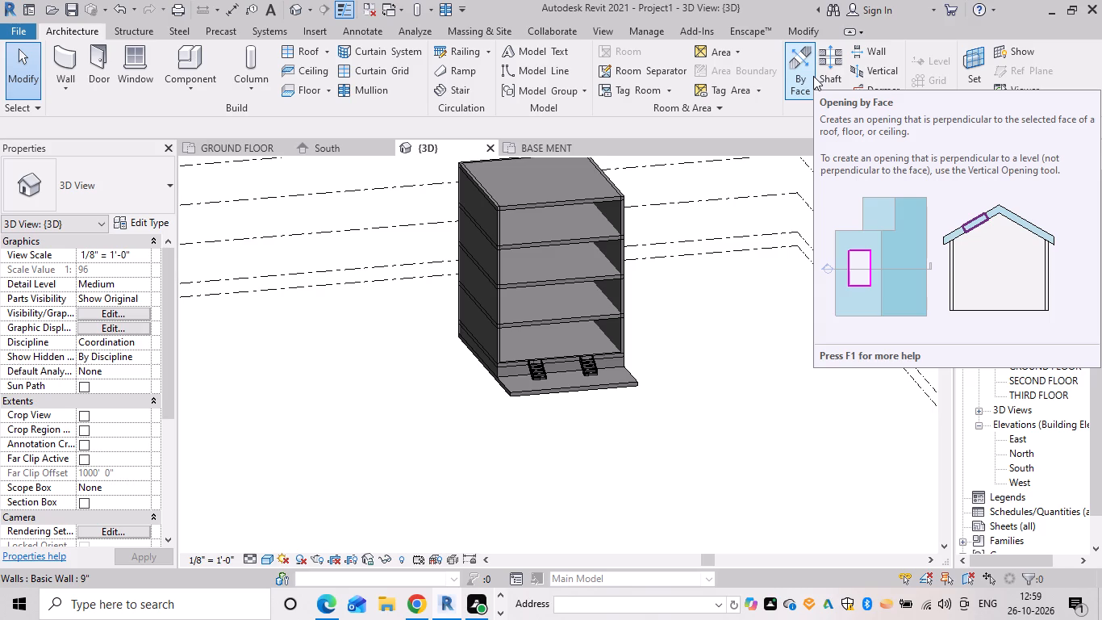
Start the Opening by Face command in the 3D view of the building.
type("32")
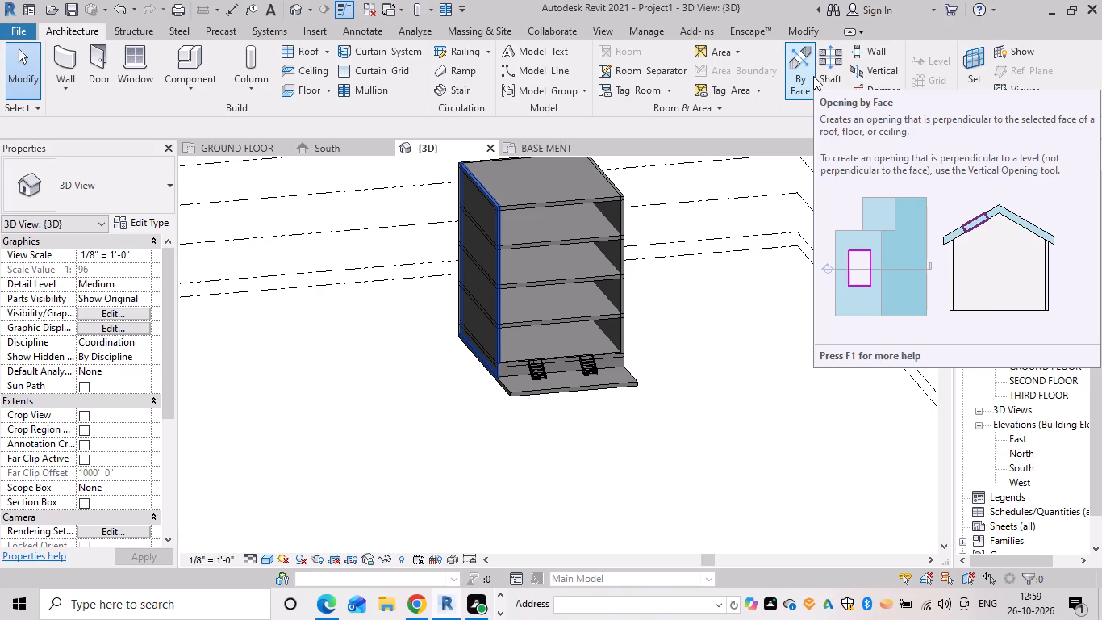
left_click(806, 72)
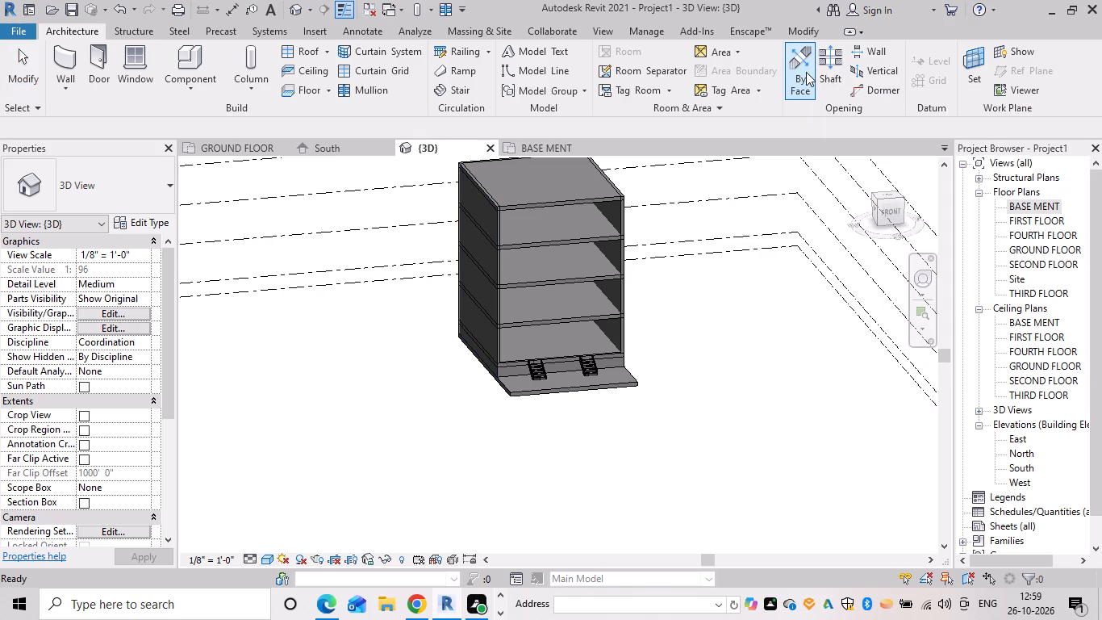
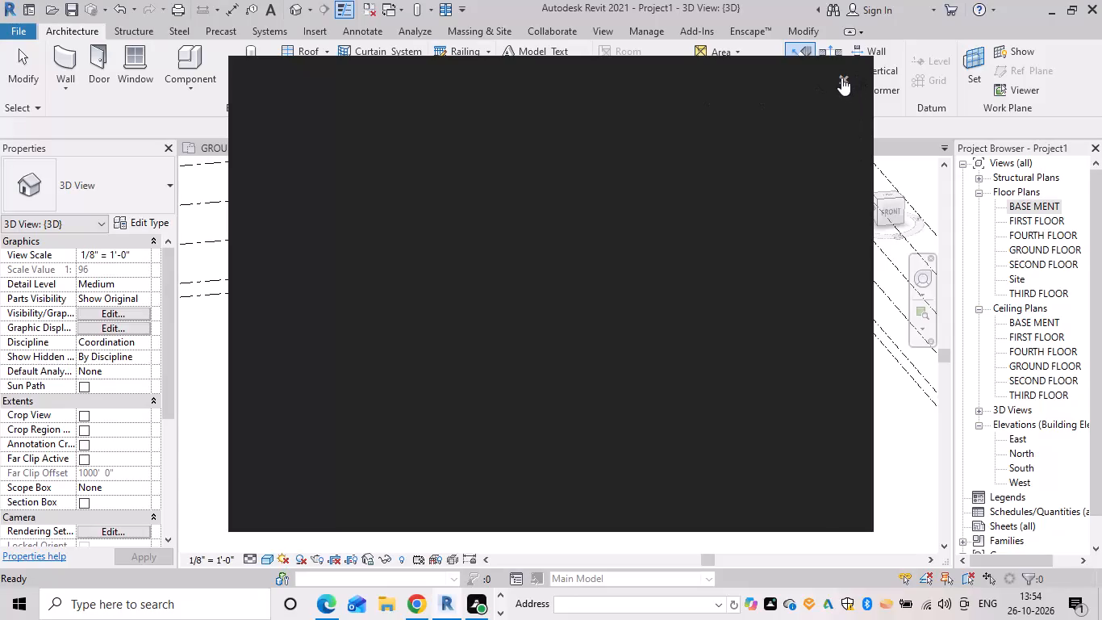
Dismiss the blank Autodesk notification card covering the 3D view.
left_click(840, 70)
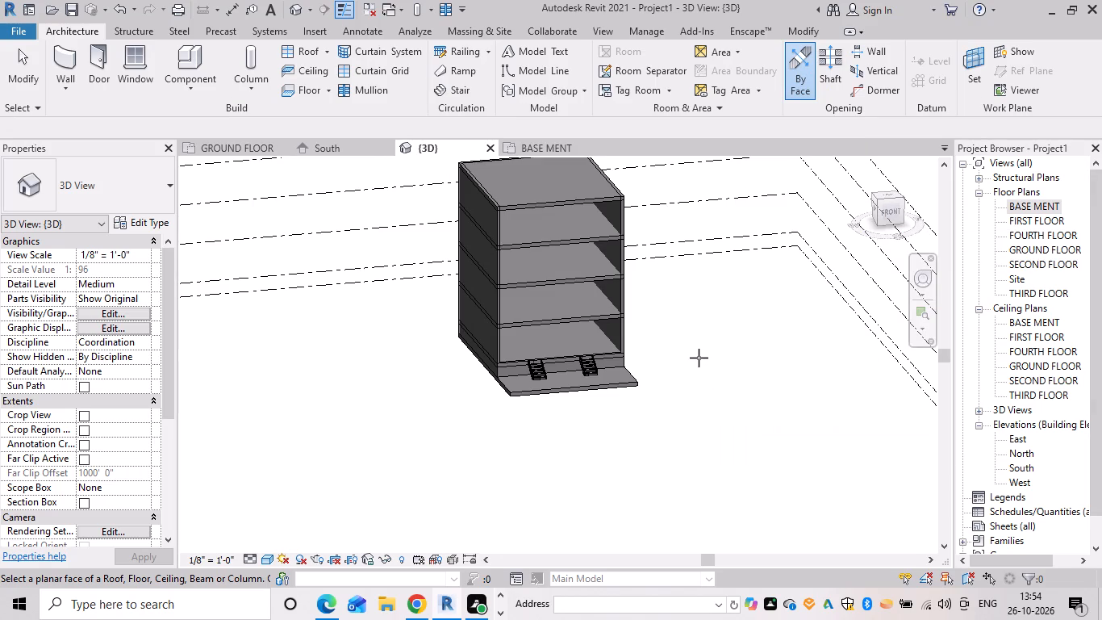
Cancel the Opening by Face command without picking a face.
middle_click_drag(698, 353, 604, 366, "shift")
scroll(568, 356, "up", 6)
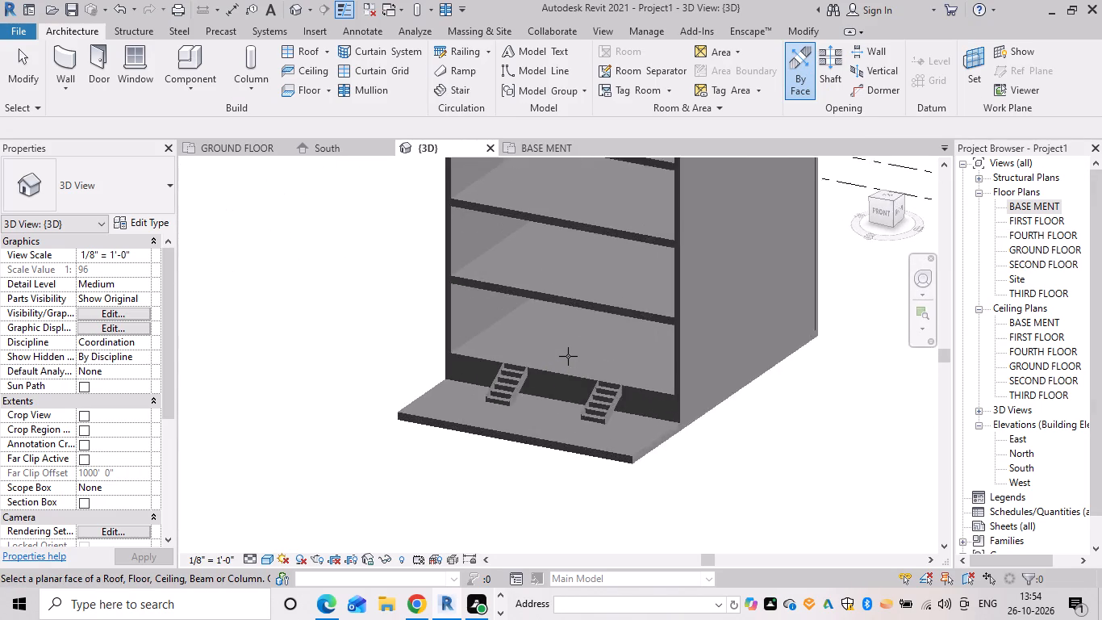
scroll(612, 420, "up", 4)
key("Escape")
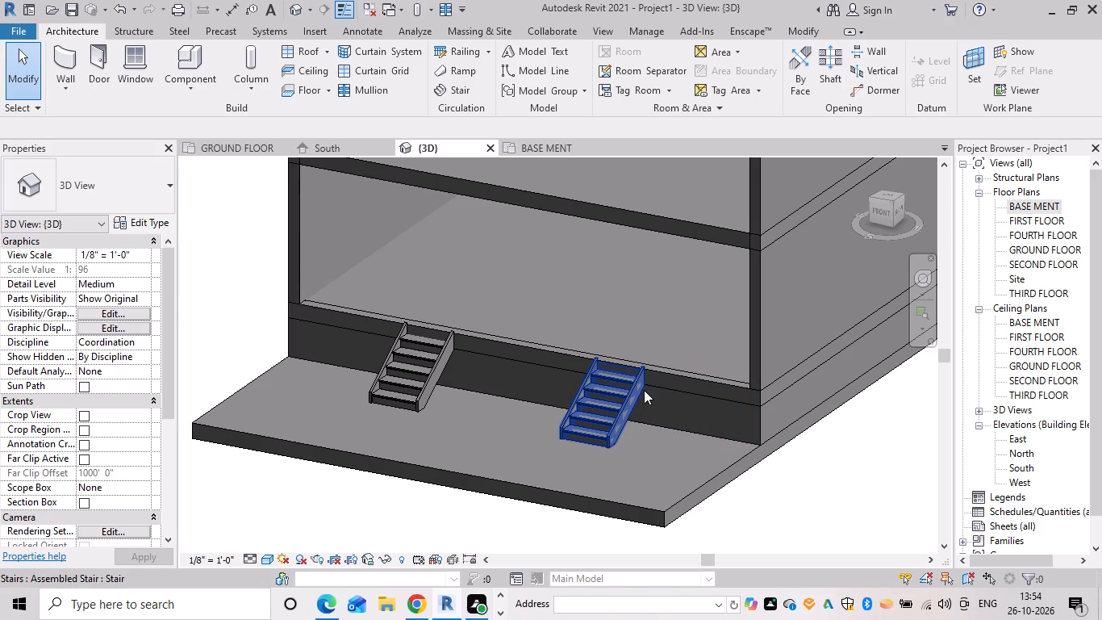
Examine the entrance stairs up close and from the building's right side, where the stringer meets the front wall and ground floor slab.
scroll(627, 379, "up", 5)
middle_click_drag(709, 387, 645, 361, "shift")
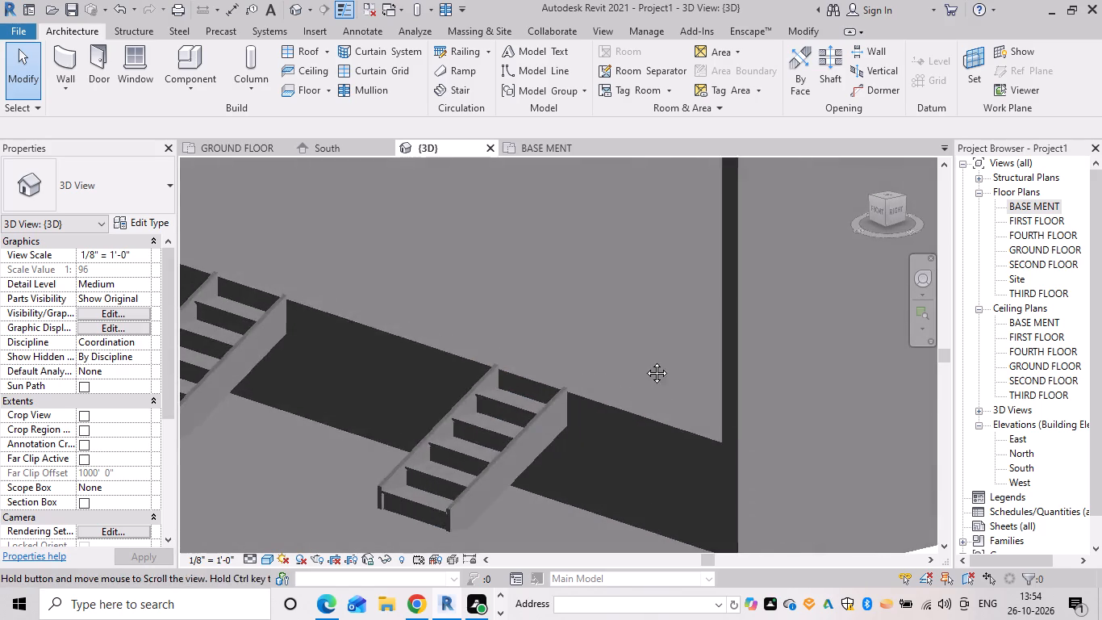
middle_click_drag(645, 361, 644, 360, "shift")
scroll(523, 375, "up", 2)
scroll(622, 404, "up", 1, "shift")
middle_click_drag(607, 397, 499, 311, "shift")
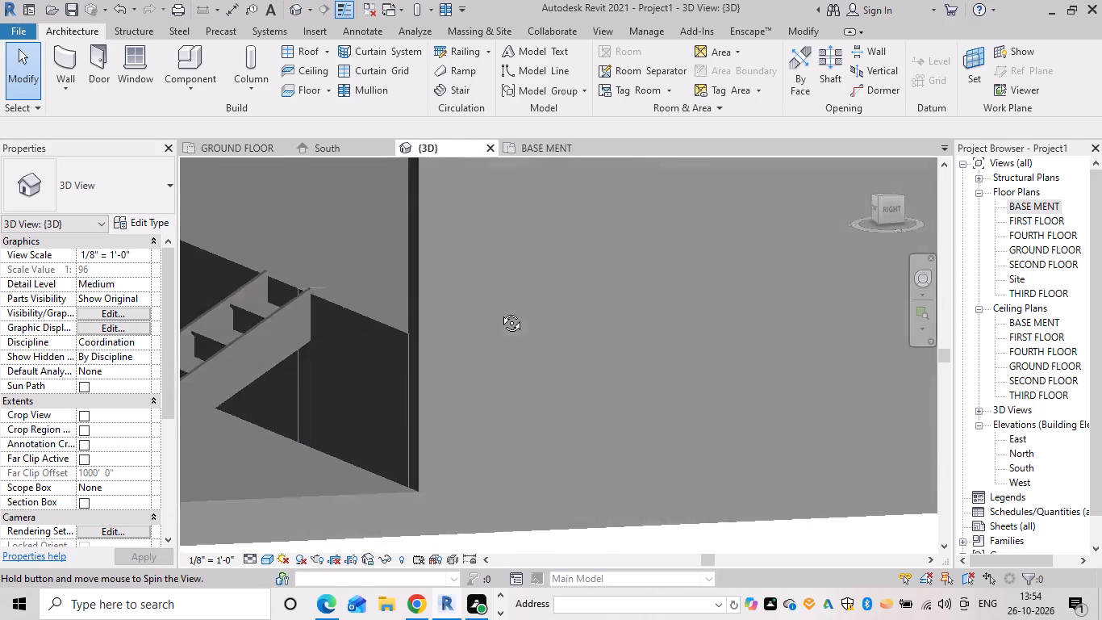
middle_click_drag(499, 311, 476, 311, "shift")
scroll(461, 320, "down", 5)
middle_click_drag(453, 347, 747, 311)
scroll(703, 313, "down", 2)
middle_click_drag(691, 311, 685, 281, "shift")
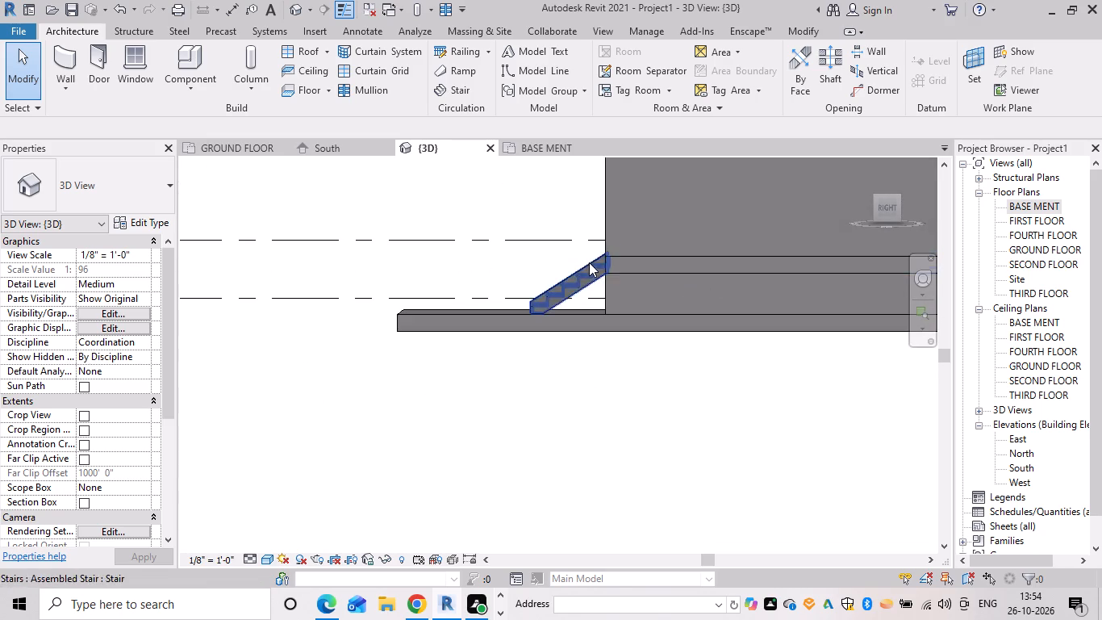
scroll(599, 300, "up", 6)
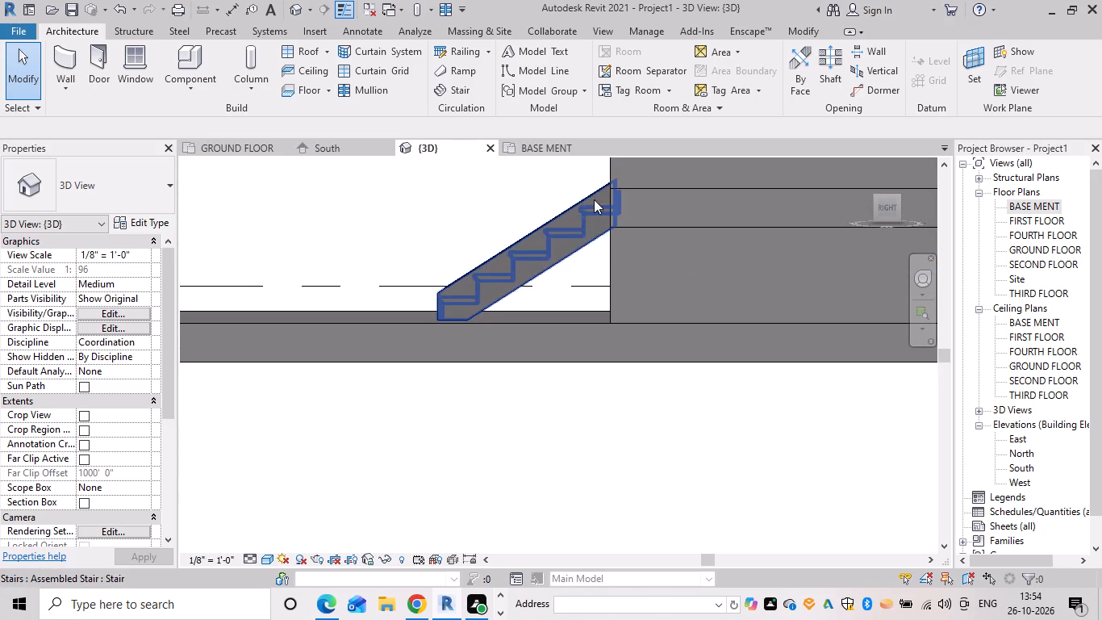
scroll(633, 227, "up", 5)
middle_click_drag(573, 242, 549, 351)
scroll(549, 348, "up", 1)
Select the entrance stair nearest the building's right side by its side stringer.
left_click(528, 350)
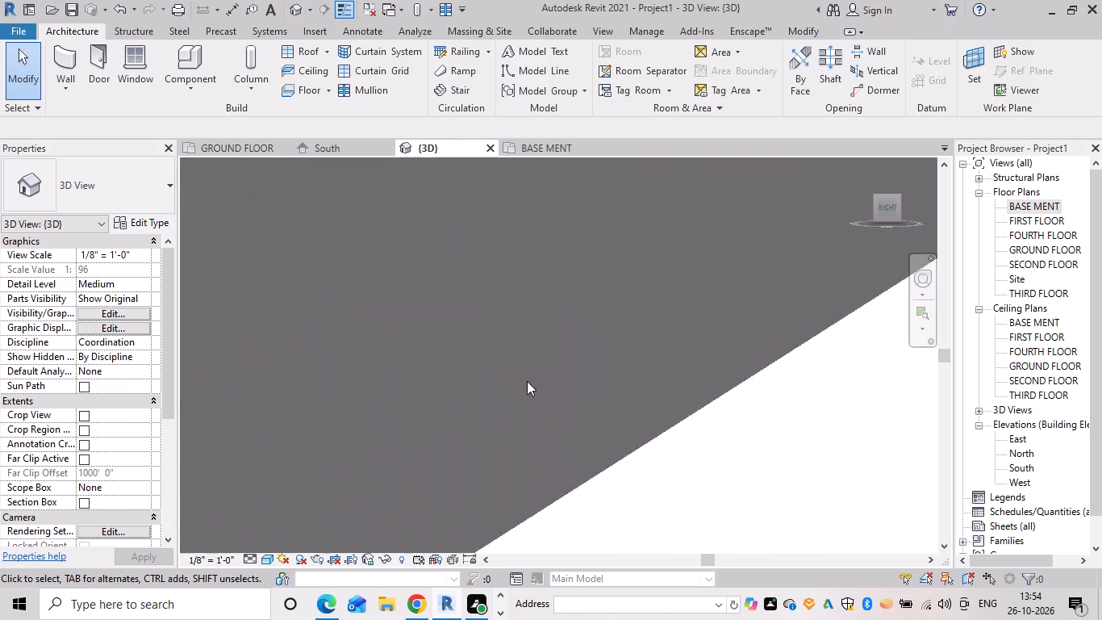
scroll(621, 410, "down", 5)
scroll(734, 434, "down", 11)
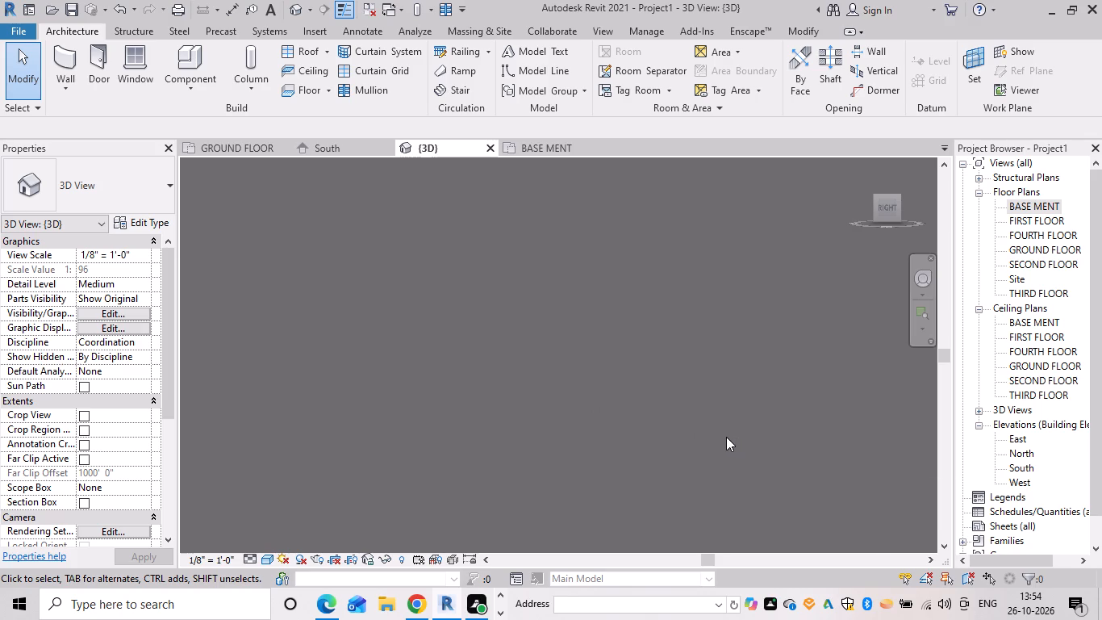
scroll(726, 437, "down", 18)
scroll(728, 455, "down", 4)
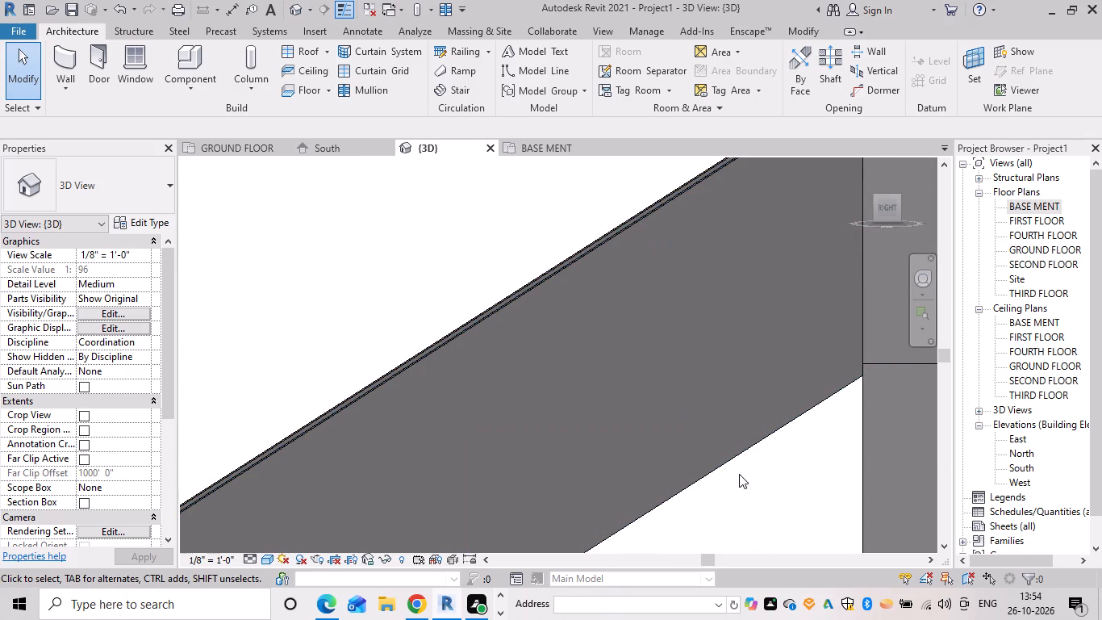
left_click(742, 447)
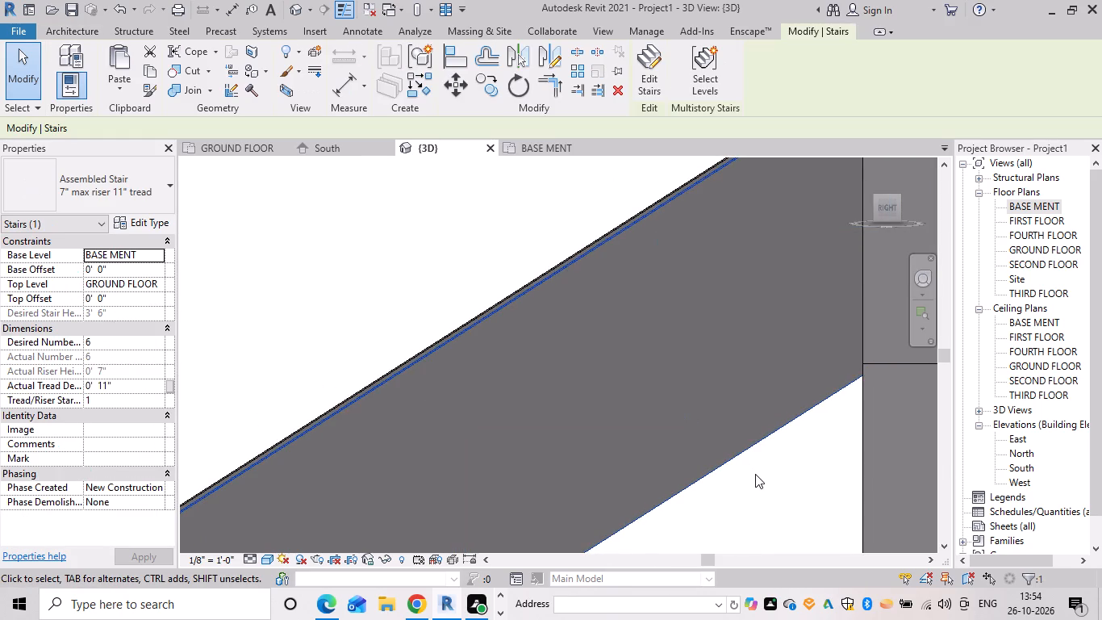
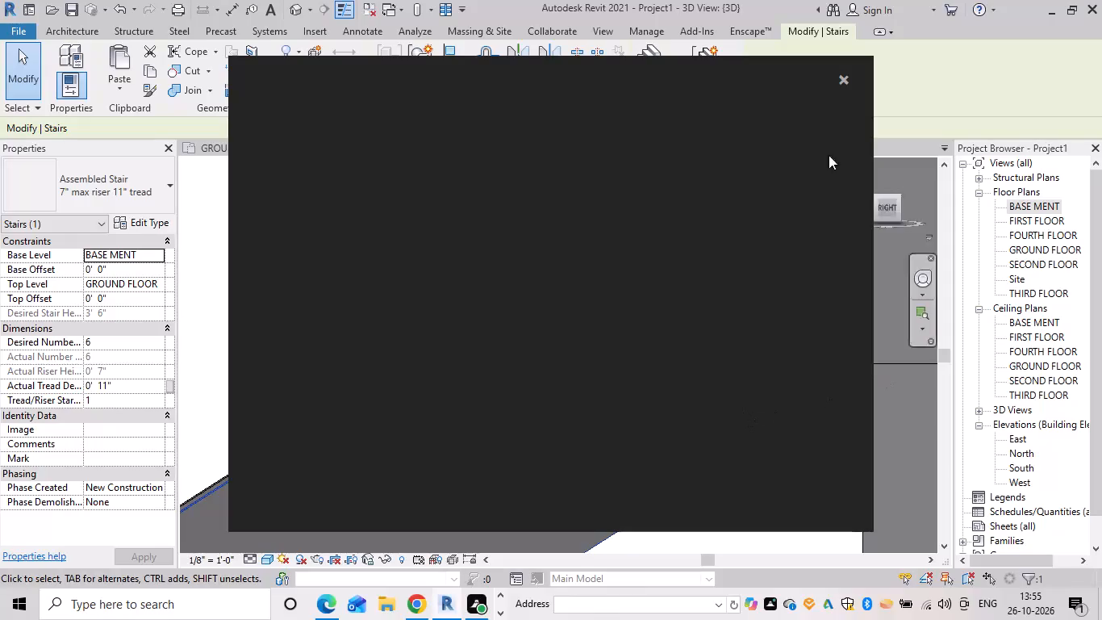
Dismiss the blank Autodesk notification card covering the 3D view.
left_click(845, 73)
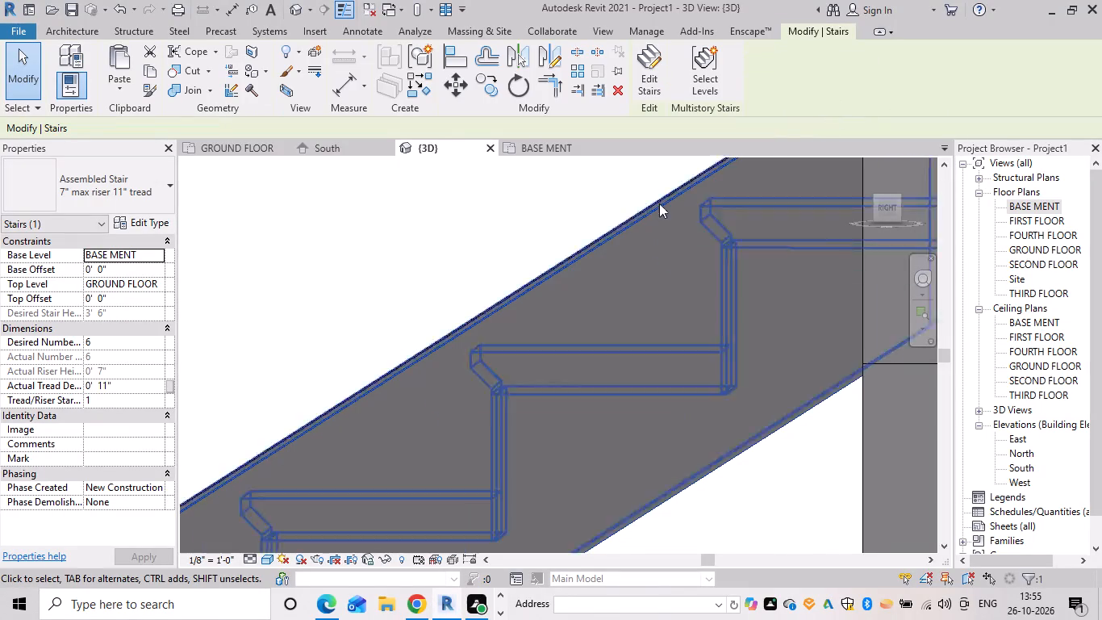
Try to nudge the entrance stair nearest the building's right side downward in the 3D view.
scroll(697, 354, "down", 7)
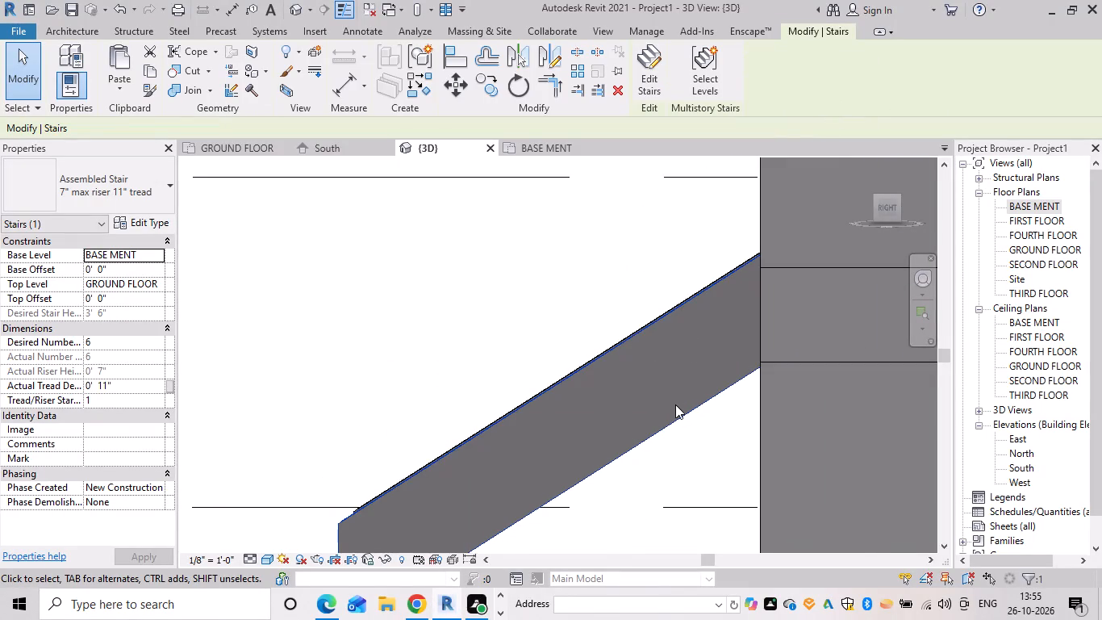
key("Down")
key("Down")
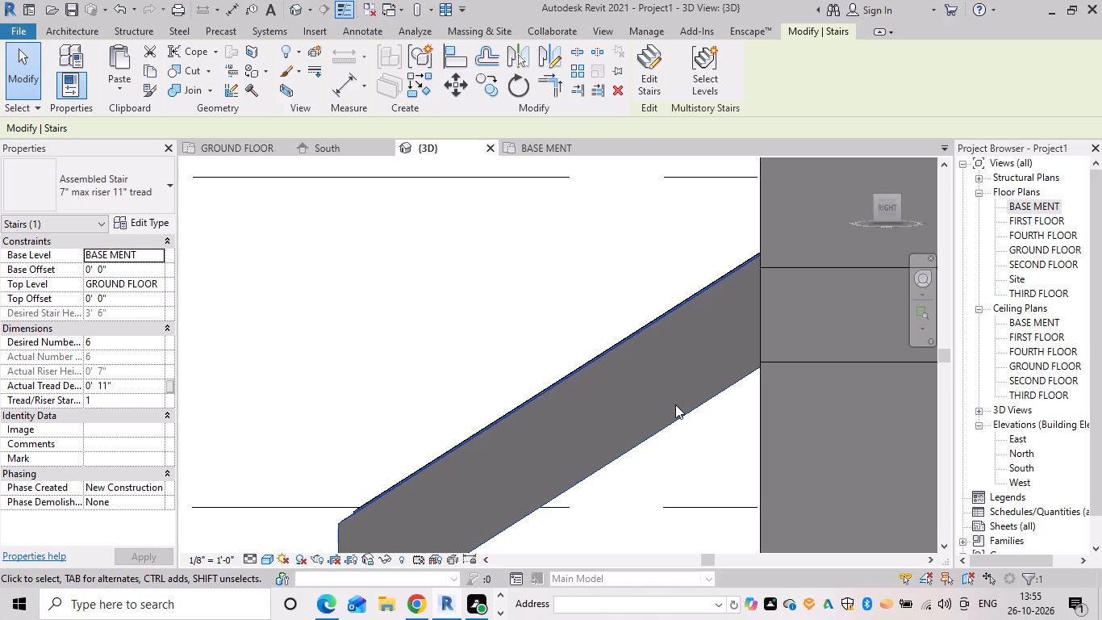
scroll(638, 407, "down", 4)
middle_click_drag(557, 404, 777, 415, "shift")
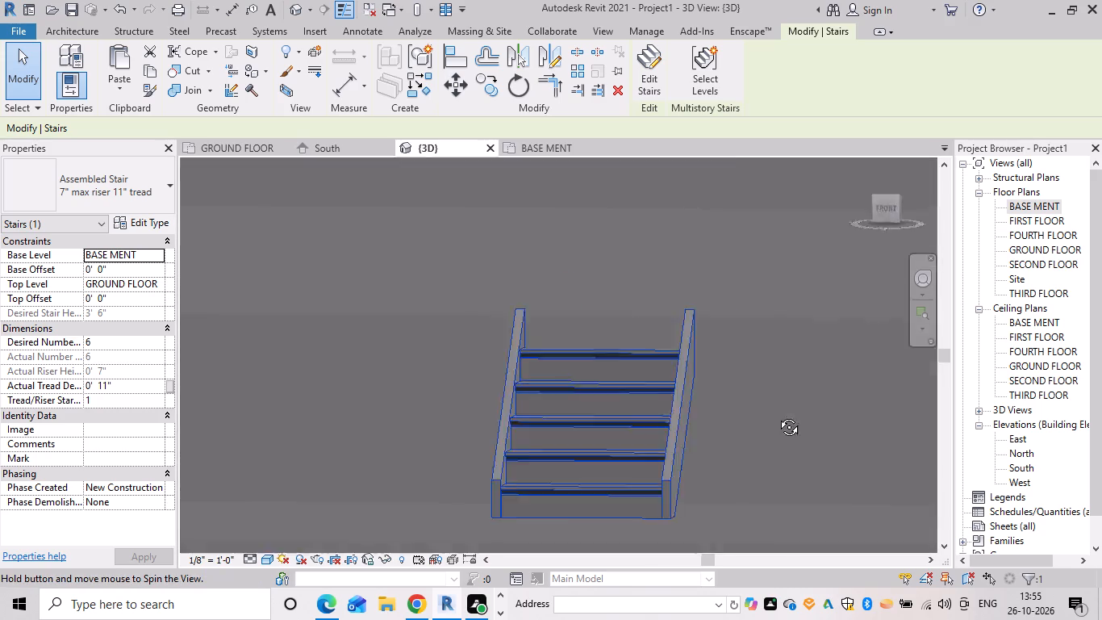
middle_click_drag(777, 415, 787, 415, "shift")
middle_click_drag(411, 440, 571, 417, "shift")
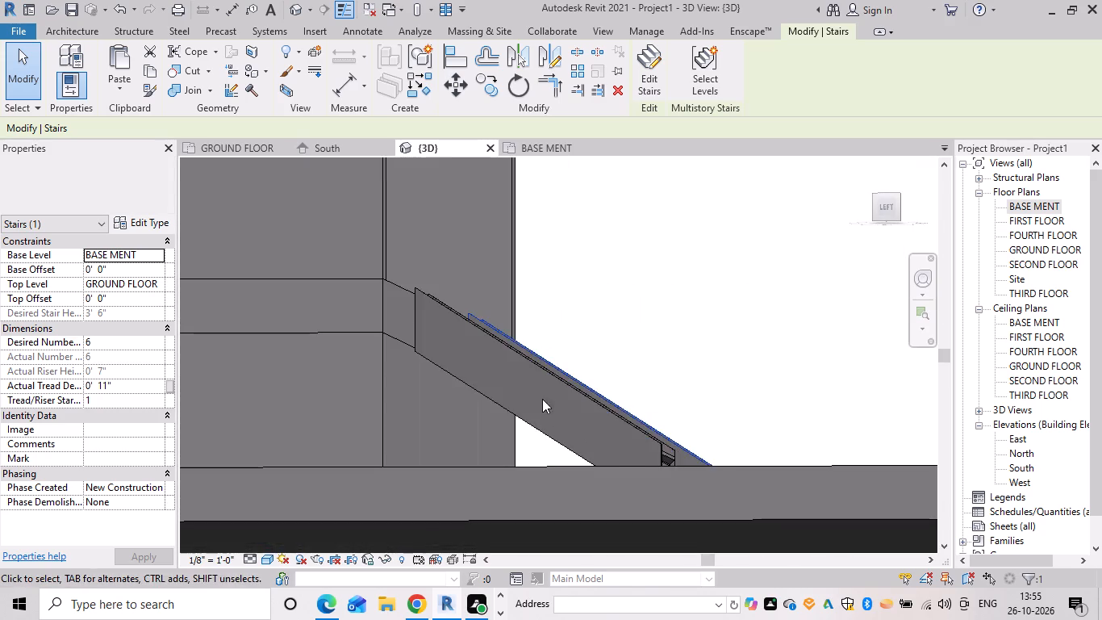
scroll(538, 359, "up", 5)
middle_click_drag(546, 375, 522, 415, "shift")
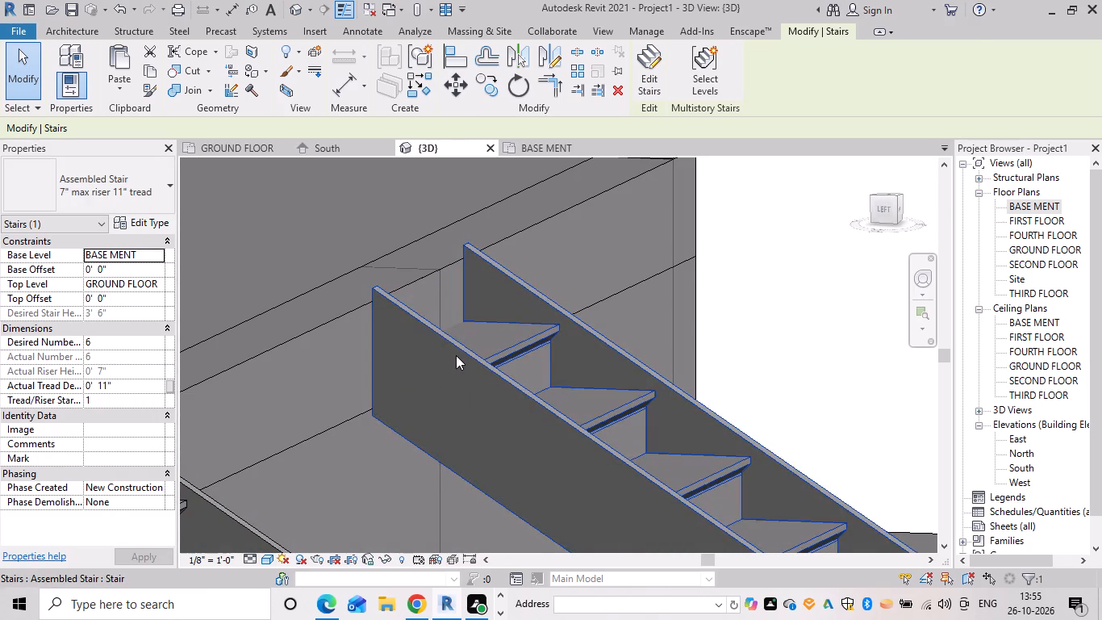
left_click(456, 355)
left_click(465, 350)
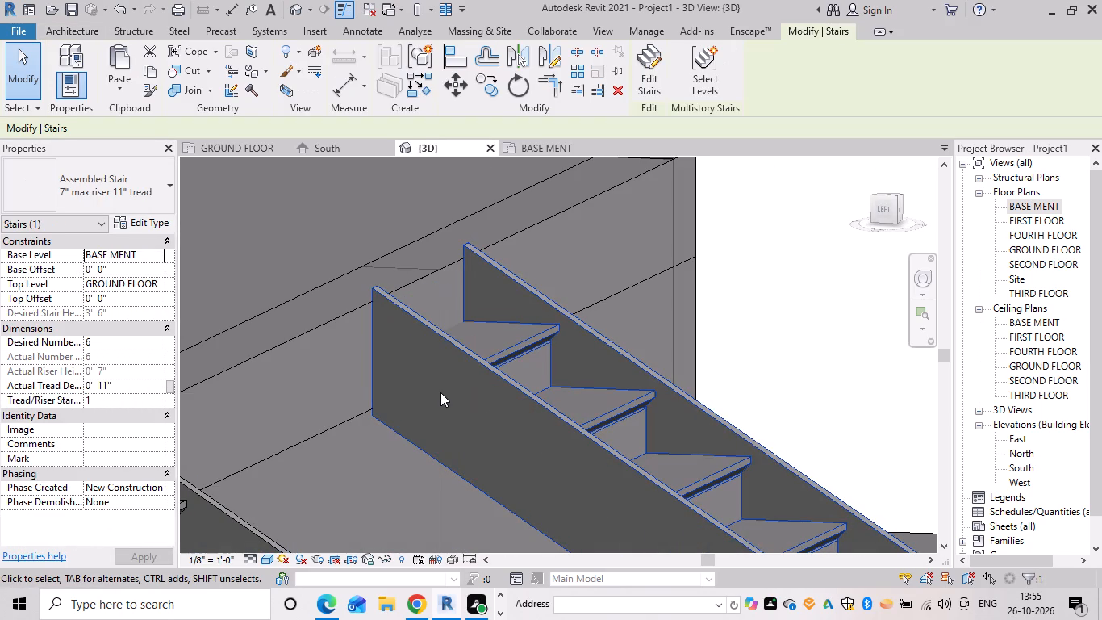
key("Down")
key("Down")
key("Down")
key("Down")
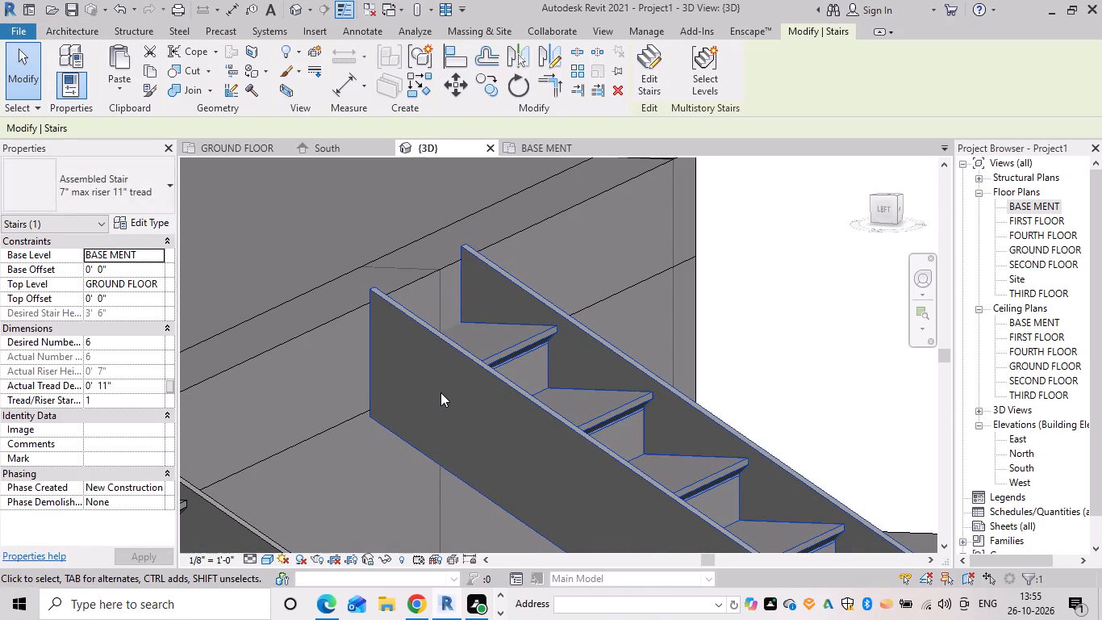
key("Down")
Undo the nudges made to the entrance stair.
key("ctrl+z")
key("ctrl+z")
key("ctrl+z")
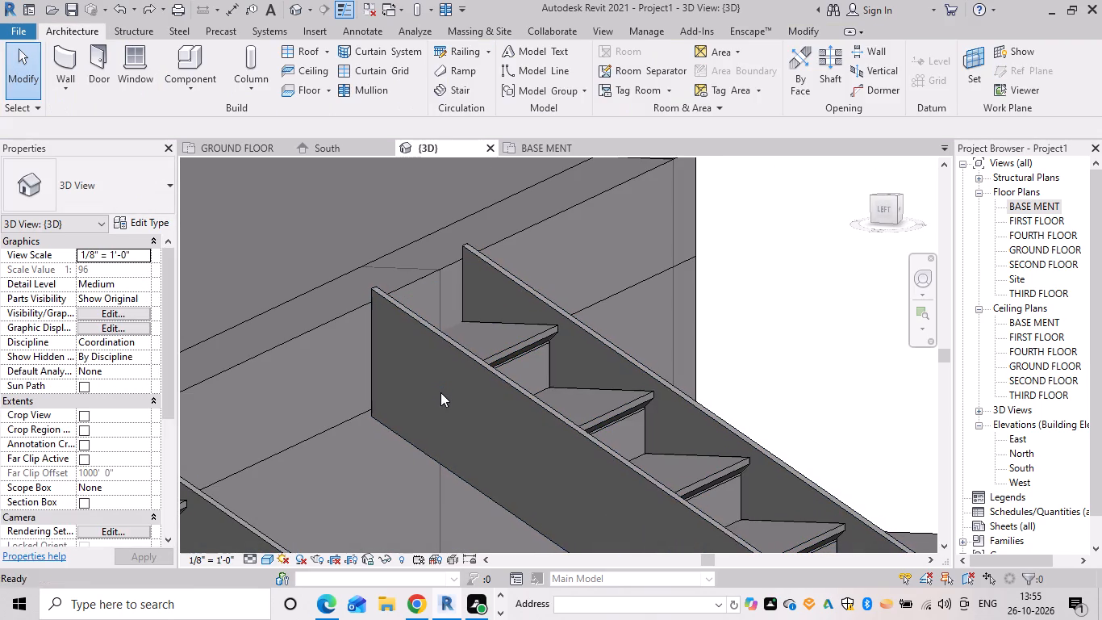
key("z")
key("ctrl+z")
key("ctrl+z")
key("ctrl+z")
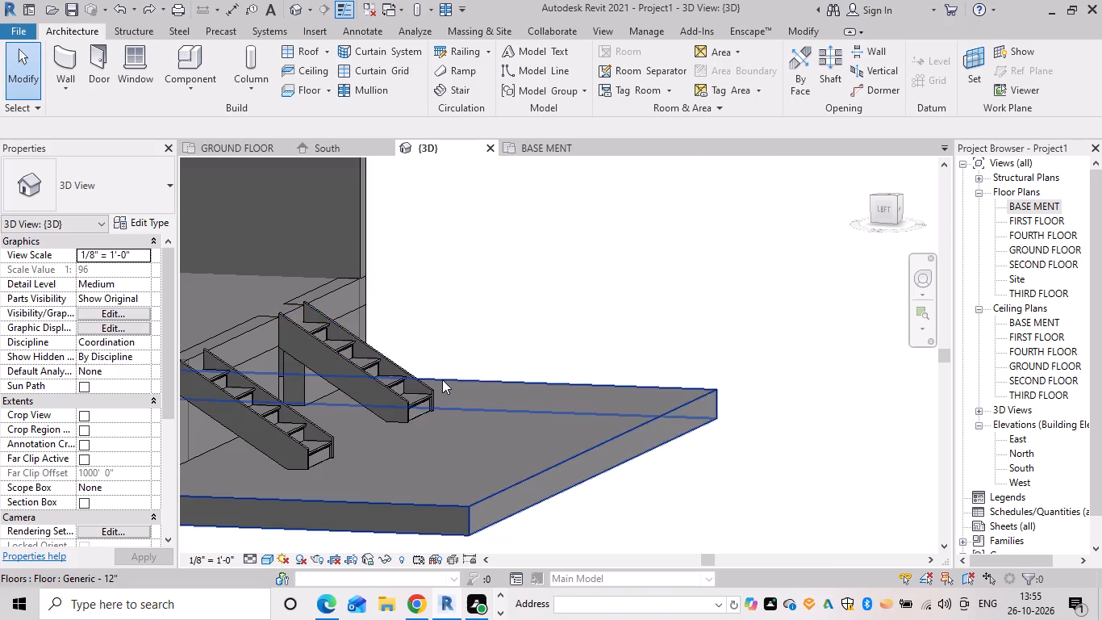
Examine both entrance stairs from the side and front, including where their stringers meet the front wall and ground floor slab.
scroll(443, 379, "down", 1)
middle_click_drag(462, 362, 65, 356, "shift")
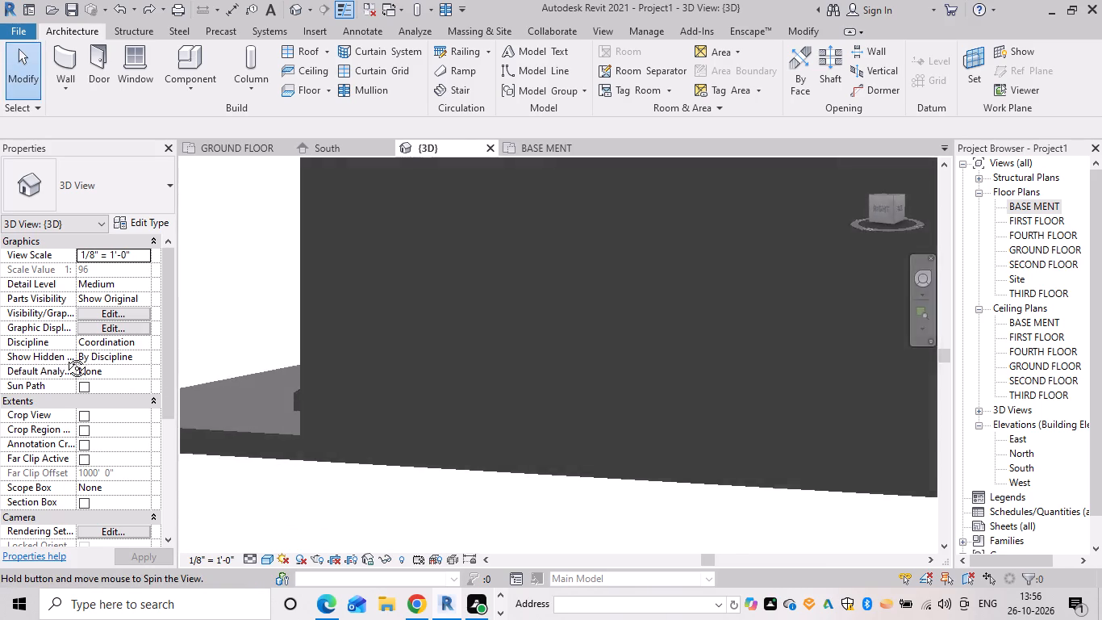
middle_click_drag(65, 356, 106, 337, "shift")
scroll(353, 329, "up", 6)
middle_click_drag(419, 413, 417, 409, "shift")
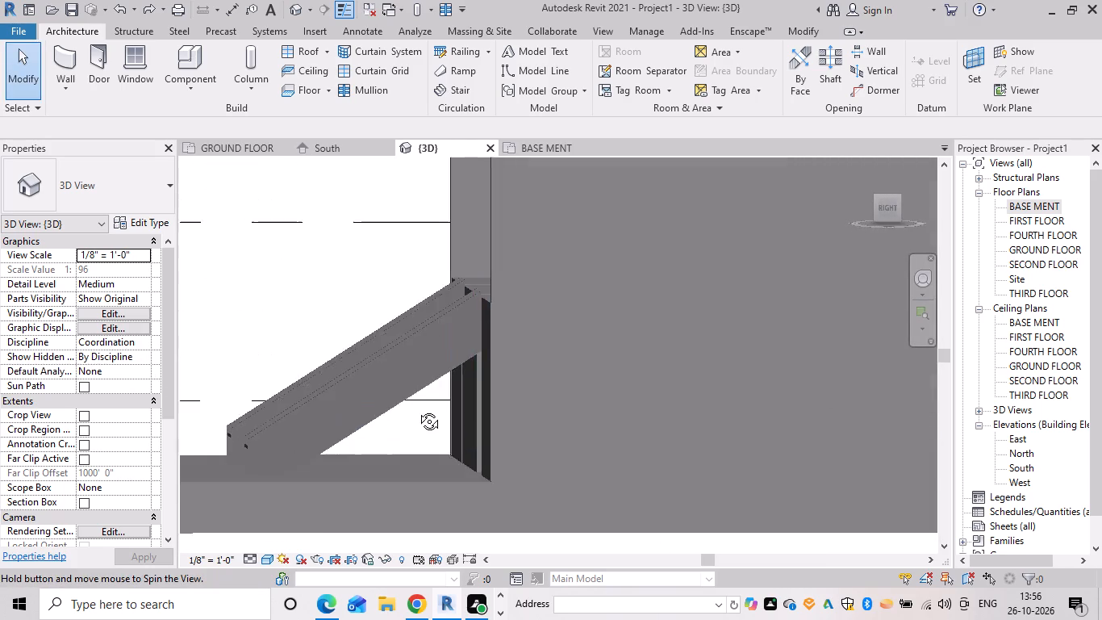
middle_click_drag(417, 409, 411, 431, "shift")
scroll(437, 386, "up", 4)
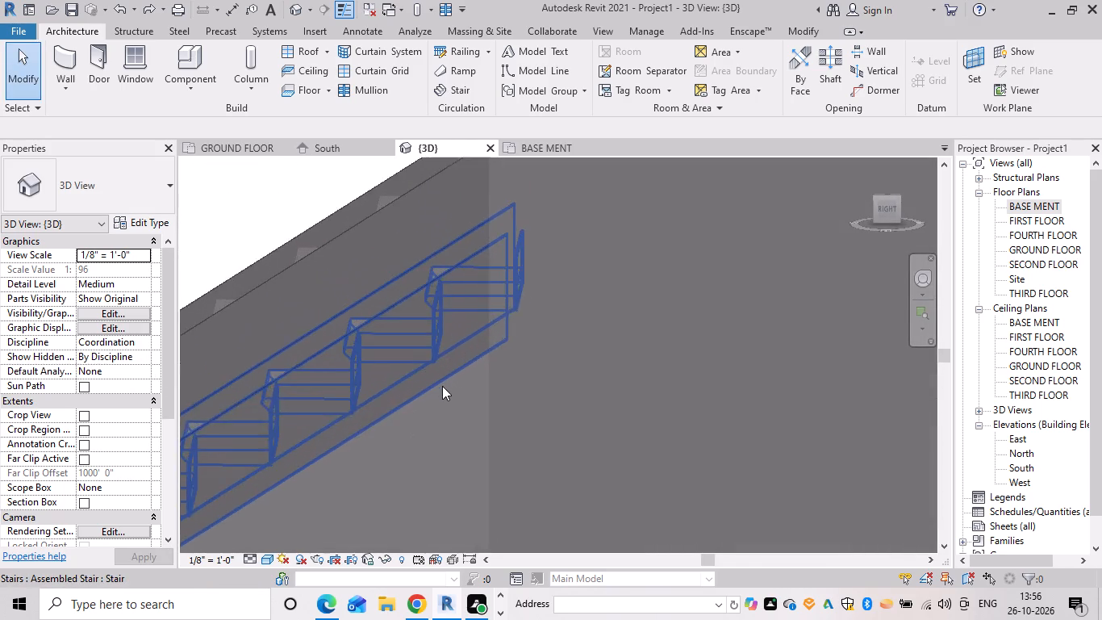
scroll(442, 386, "up", 1)
middle_click_drag(442, 386, 595, 413)
scroll(574, 406, "down", 8)
middle_click_drag(526, 400, 571, 418, "shift")
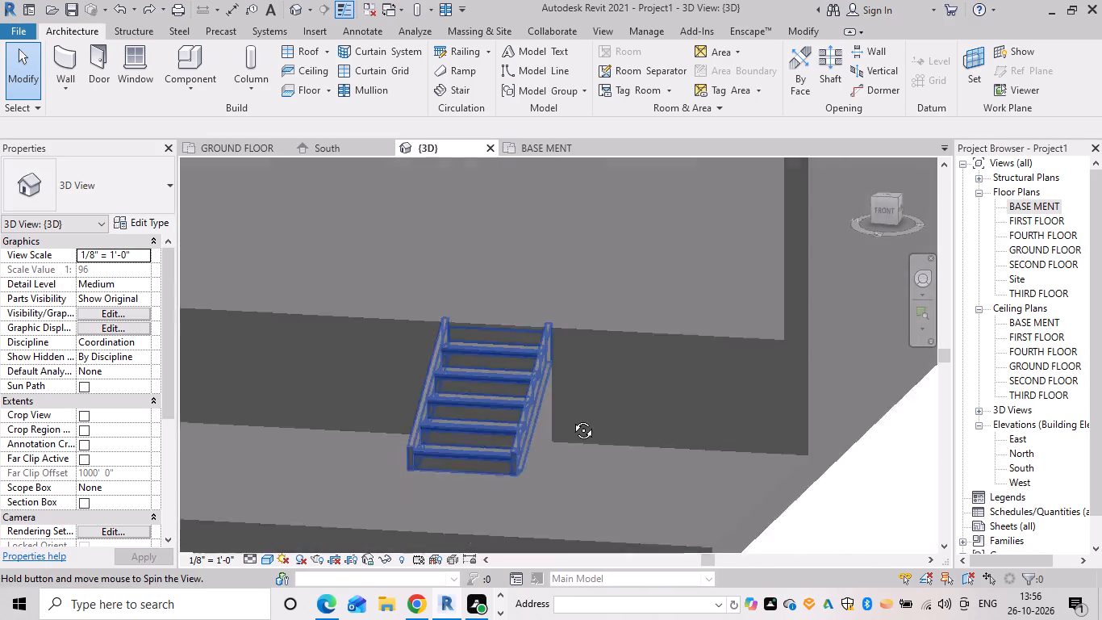
middle_click_drag(571, 418, 598, 438, "shift")
scroll(400, 288, "up", 6)
scroll(436, 351, "up", 3)
middle_click_drag(436, 351, 405, 422)
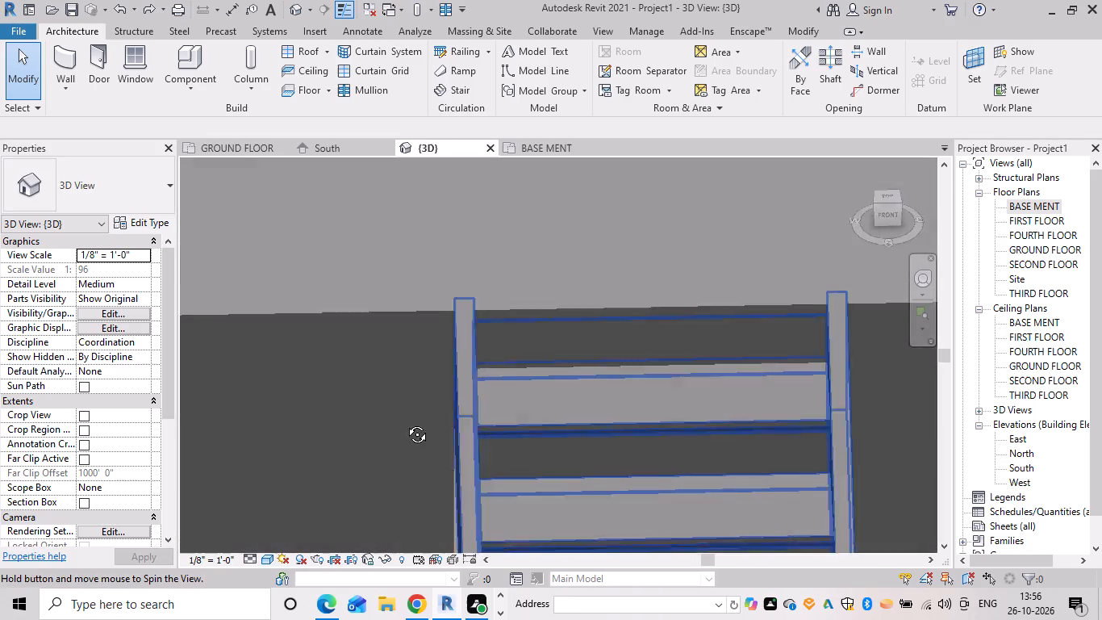
middle_click_drag(405, 422, 401, 444)
scroll(400, 444, "up", 1, "shift")
scroll(495, 314, "up", 6)
middle_click_drag(495, 313, 511, 506)
scroll(511, 494, "up", 1)
scroll(532, 371, "down", 7)
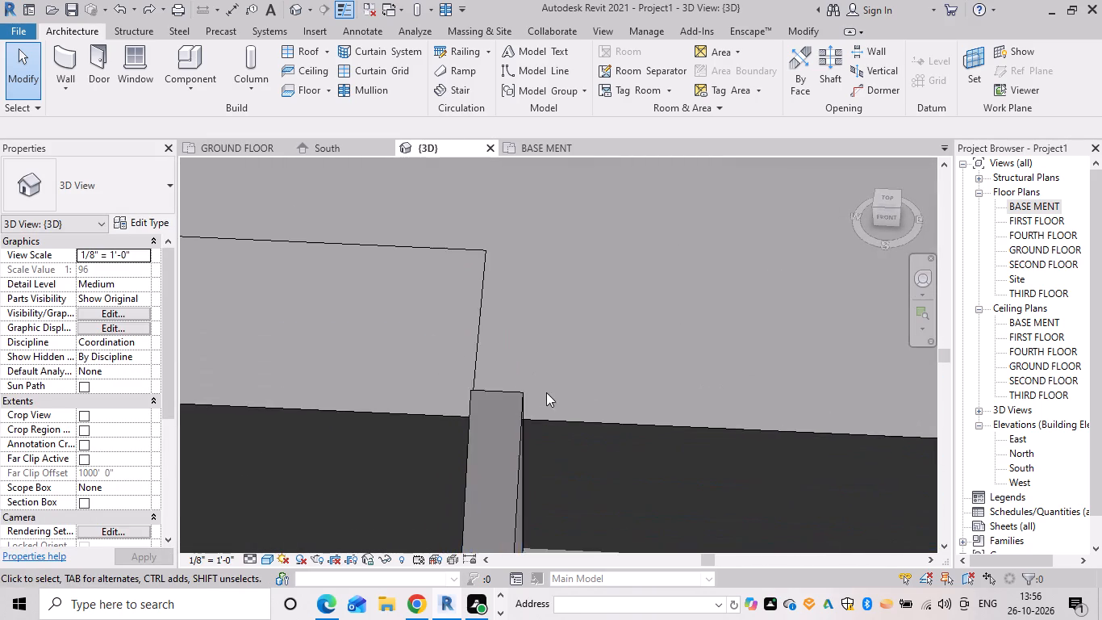
scroll(550, 391, "down", 16)
scroll(489, 434, "down", 5)
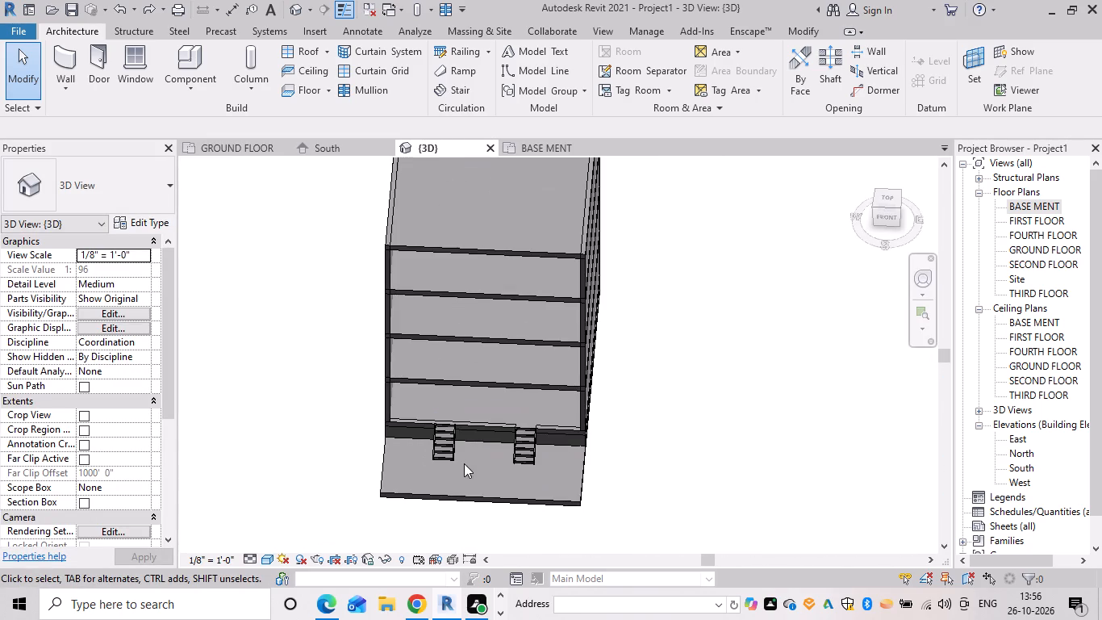
scroll(469, 441, "down", 2)
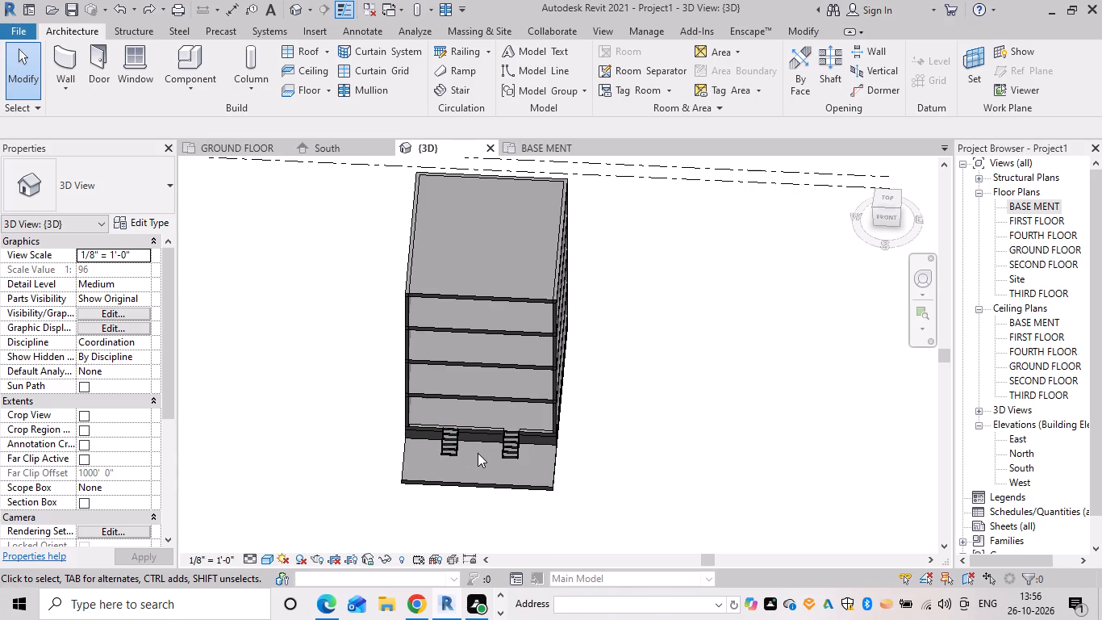
middle_click_drag(484, 457, 496, 415, "shift")
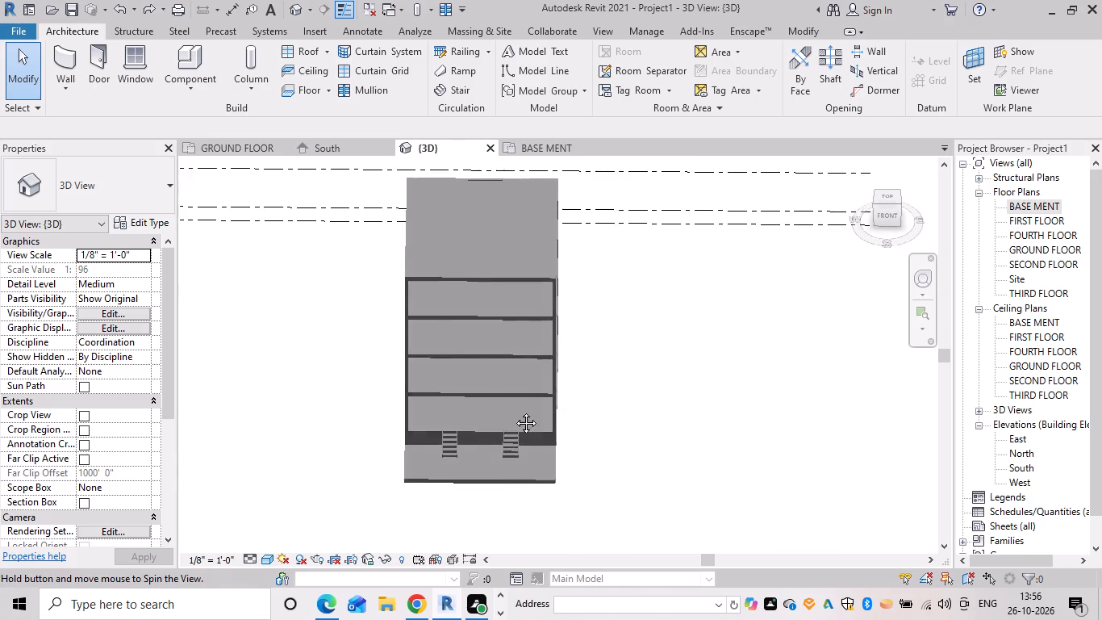
In the BASE MENT plan, draw a 9" wall, 3' 6" high and 32'-0" long, across the slab in front of the entrance stairs.
double_click(1033, 204)
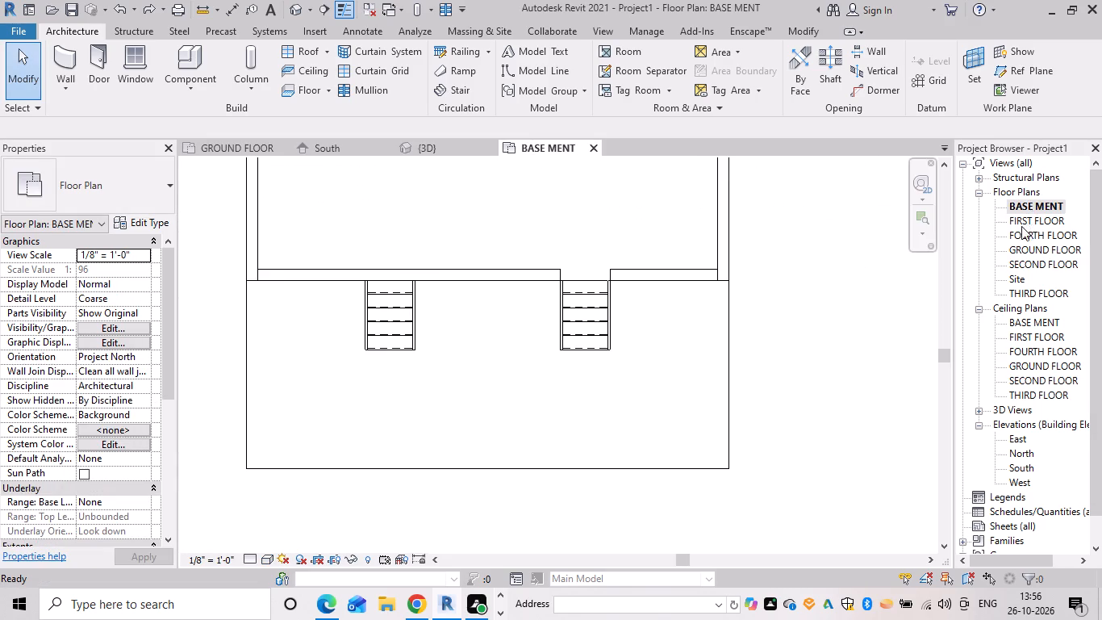
key("w")
key("a")
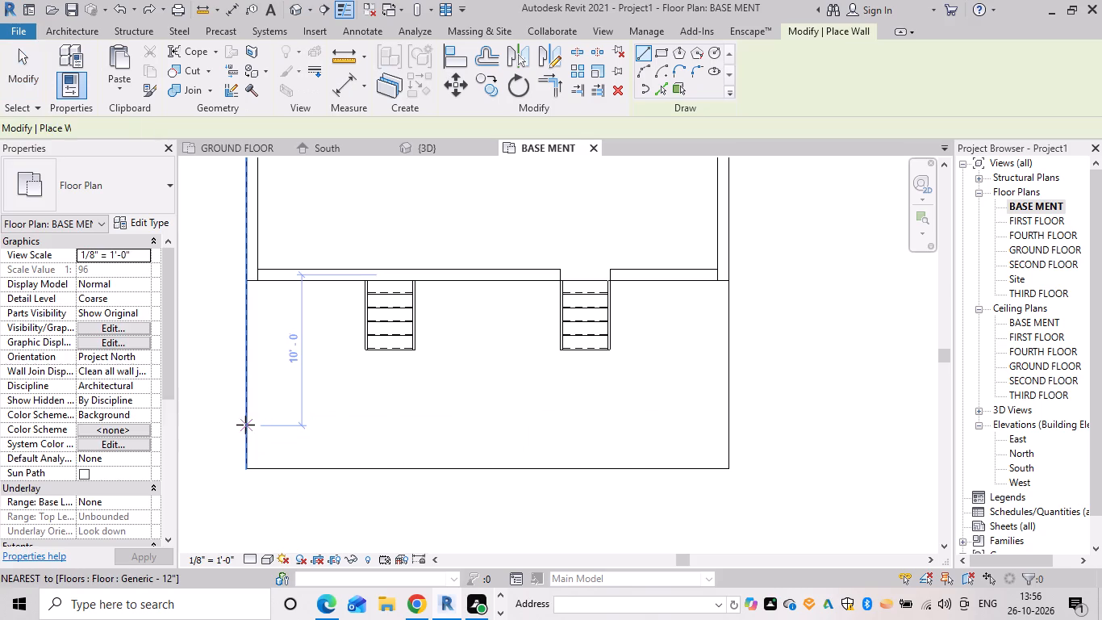
left_click_drag(247, 417, 271, 417)
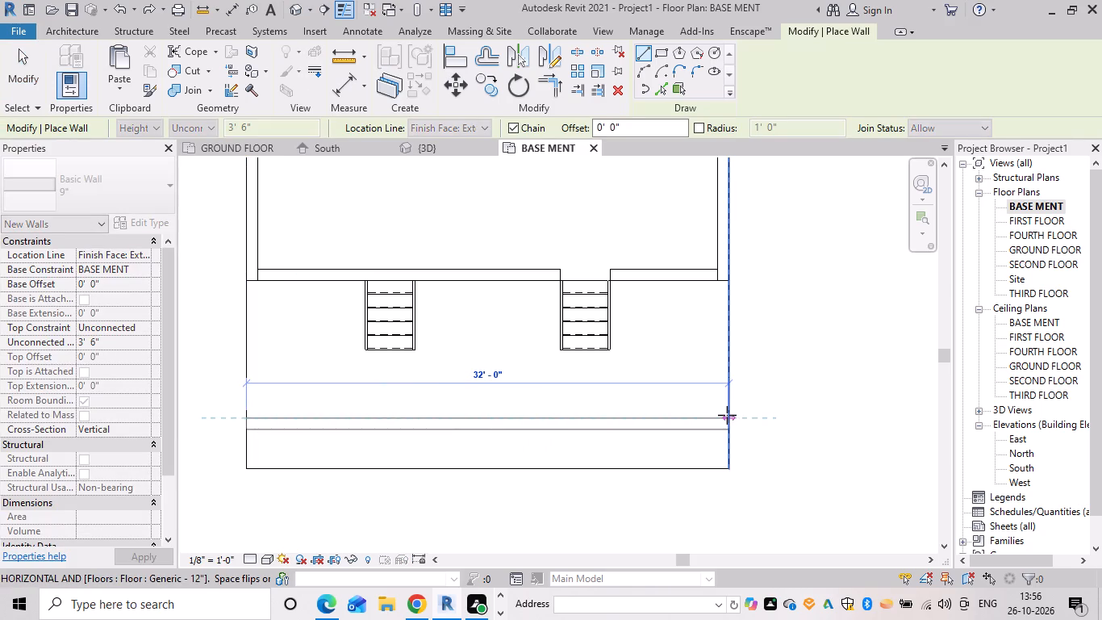
left_click(726, 416)
key("Escape")
key("Escape")
Examine the new low front wall in the 3D view, from the front and from the building's right corner.
left_click(456, 155)
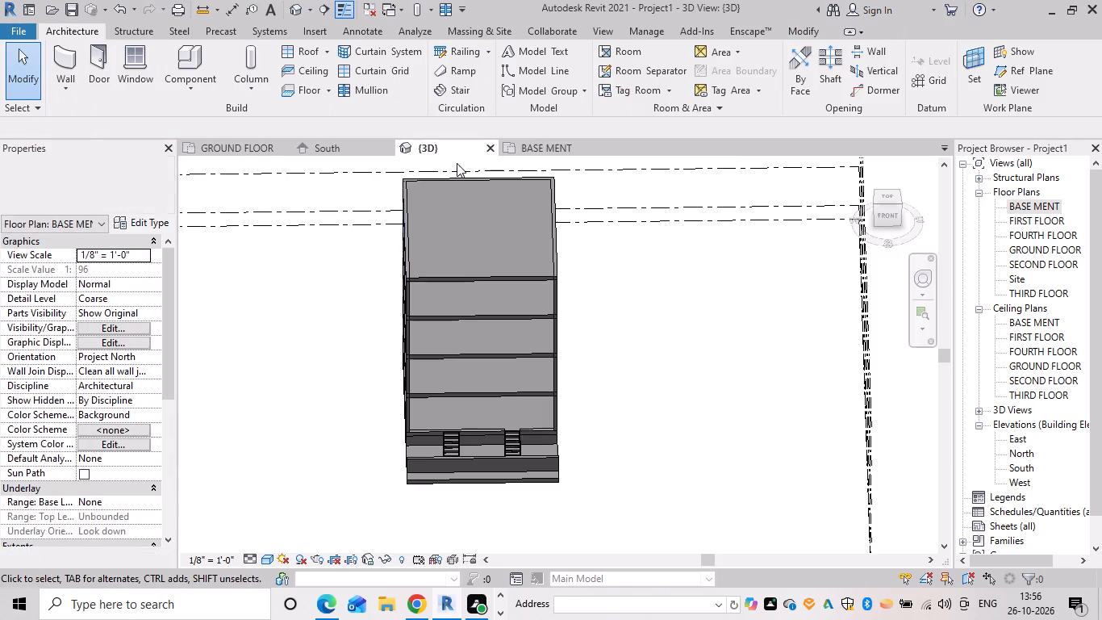
scroll(528, 476, "down", 3)
middle_click_drag(566, 455, 558, 339, "shift")
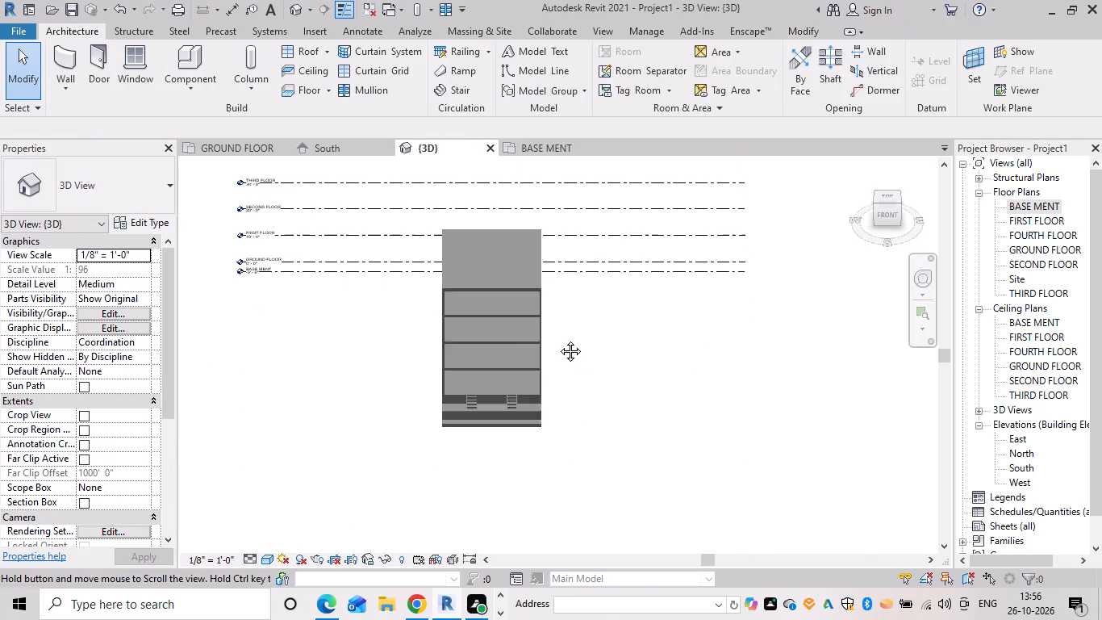
middle_click_drag(558, 339, 564, 295, "shift")
middle_click_drag(604, 402, 601, 255, "shift")
scroll(536, 314, "up", 5)
middle_click_drag(547, 356, 556, 399, "shift")
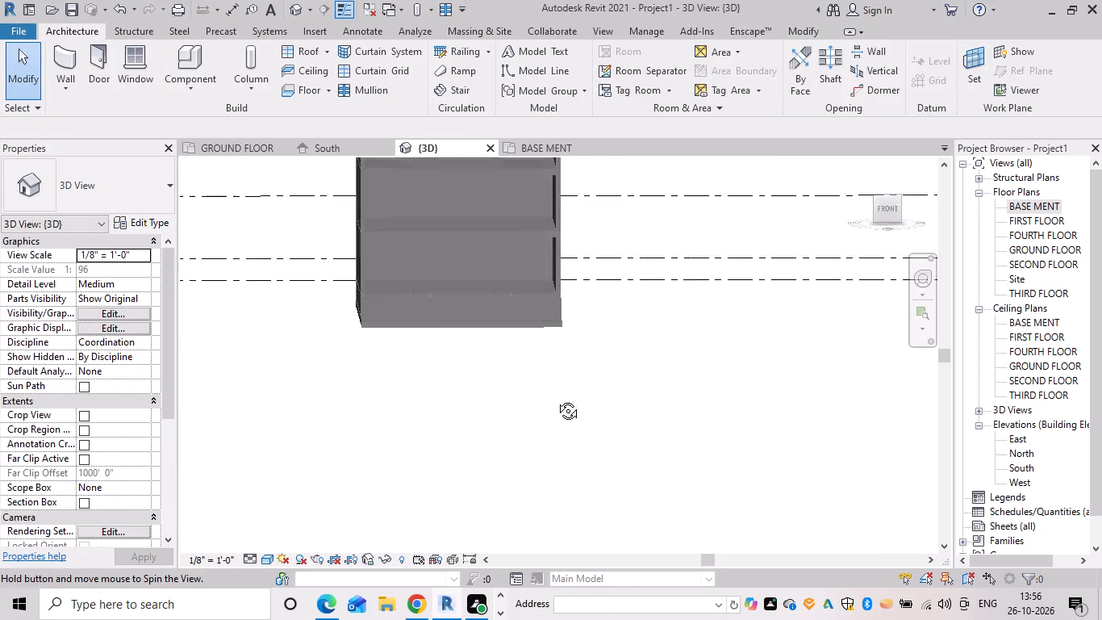
middle_click_drag(556, 399, 557, 413, "shift")
left_click(522, 307)
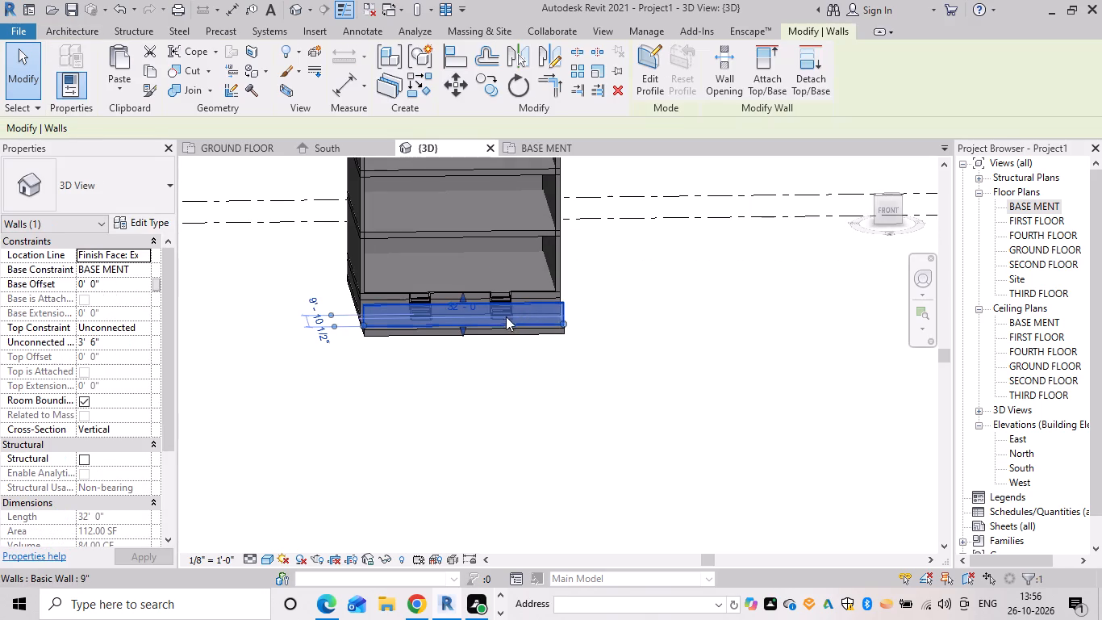
left_click(681, 343)
scroll(763, 331, "up", 1)
middle_click_drag(716, 337, 656, 344, "shift")
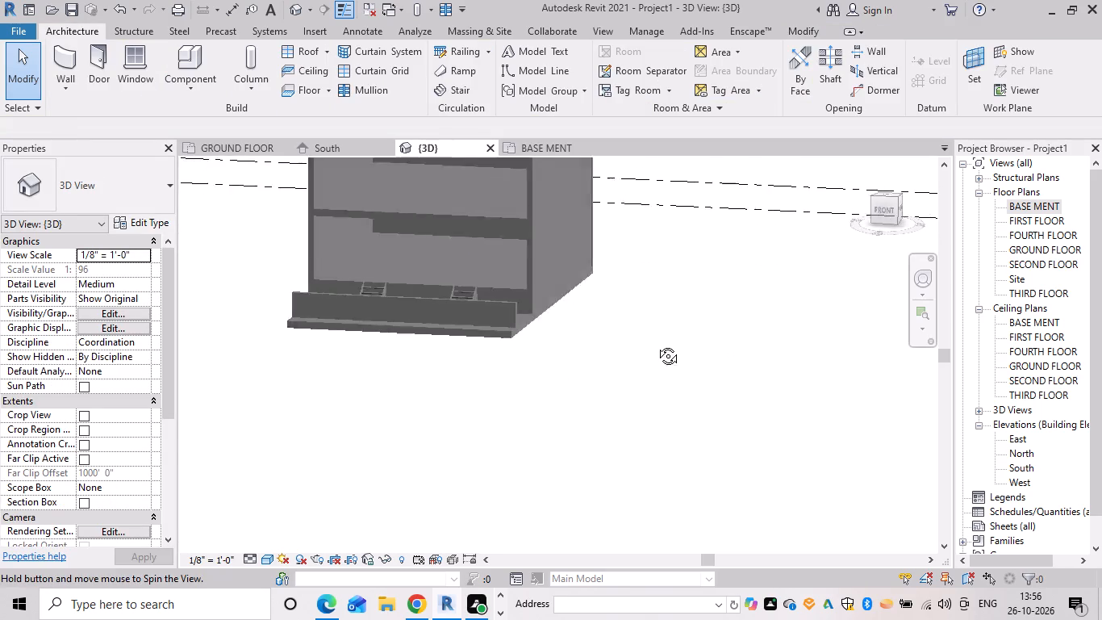
middle_click_drag(656, 344, 620, 355, "shift")
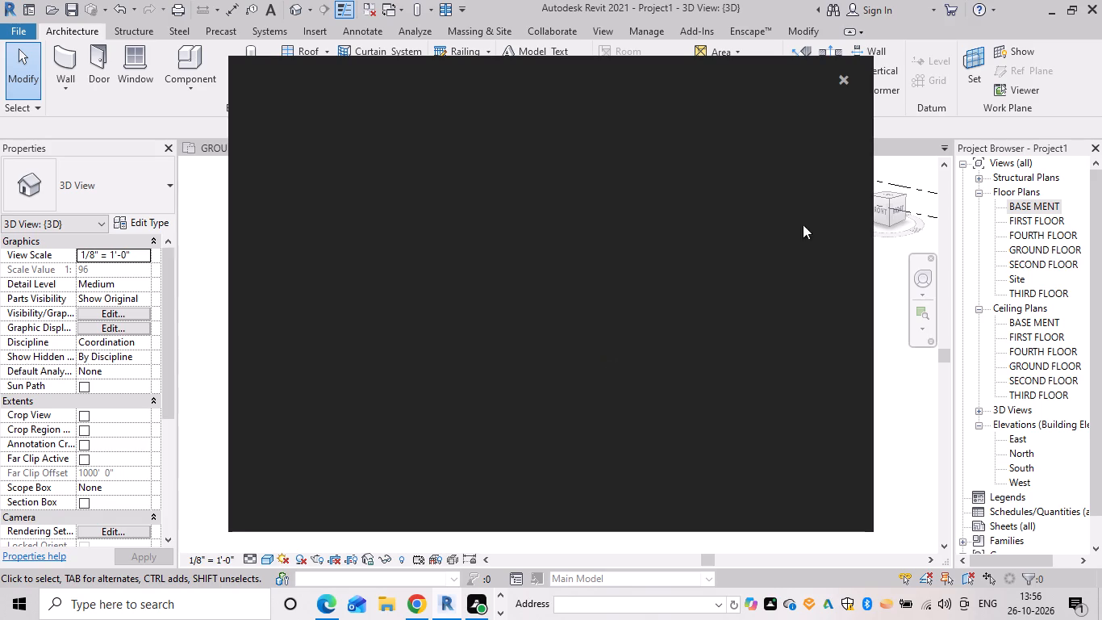
Dismiss the blank Autodesk notification card covering the 3D view again.
left_click(841, 75)
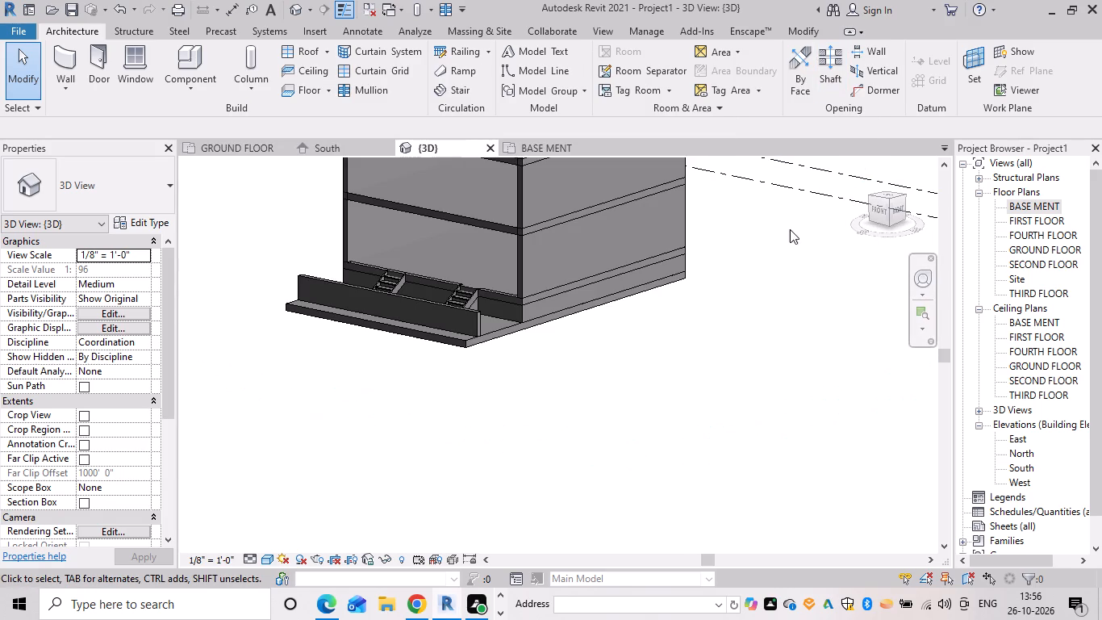
In the Site plan, create a four-point toposurface of about 11,458 SF around the building at elevation 0' 0".
scroll(478, 247, "down", 2)
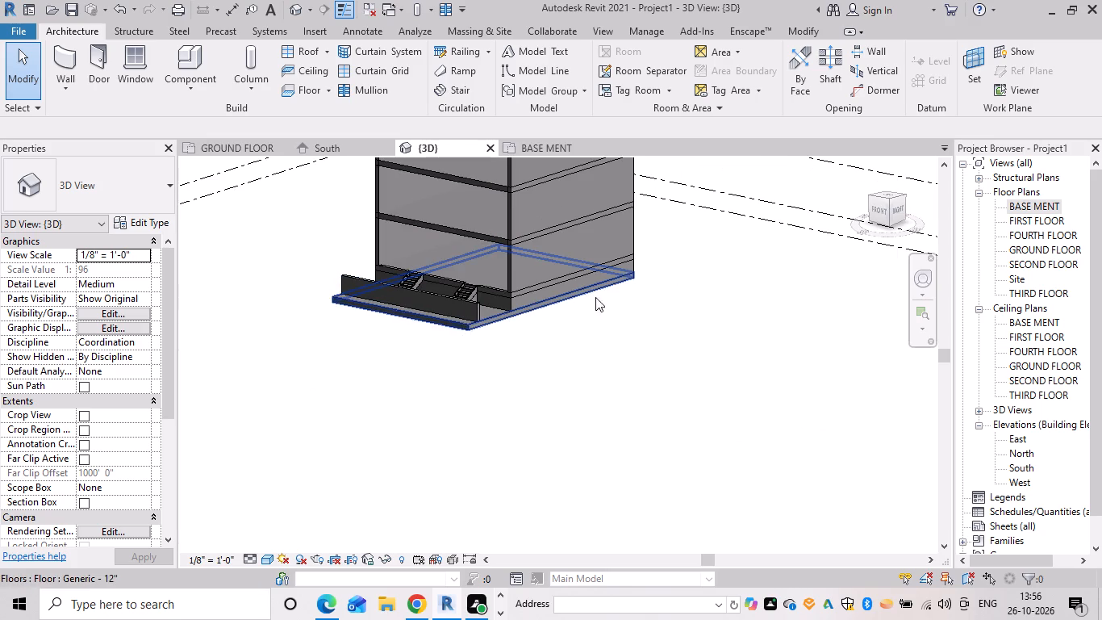
double_click(1016, 279)
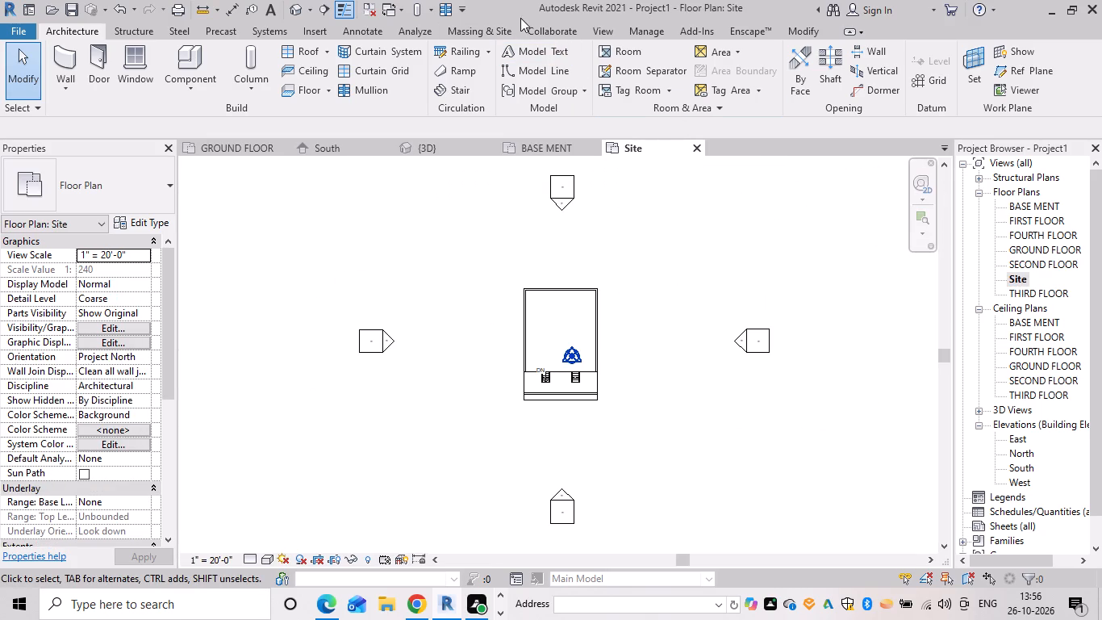
left_click(486, 37)
left_click(385, 92)
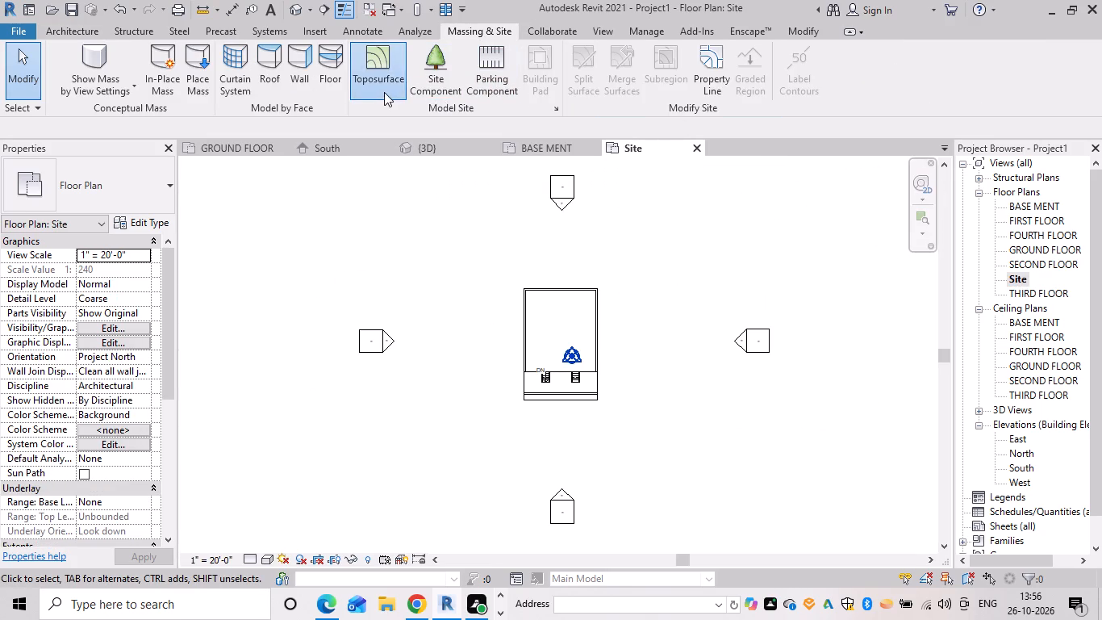
left_click_drag(454, 216, 440, 382)
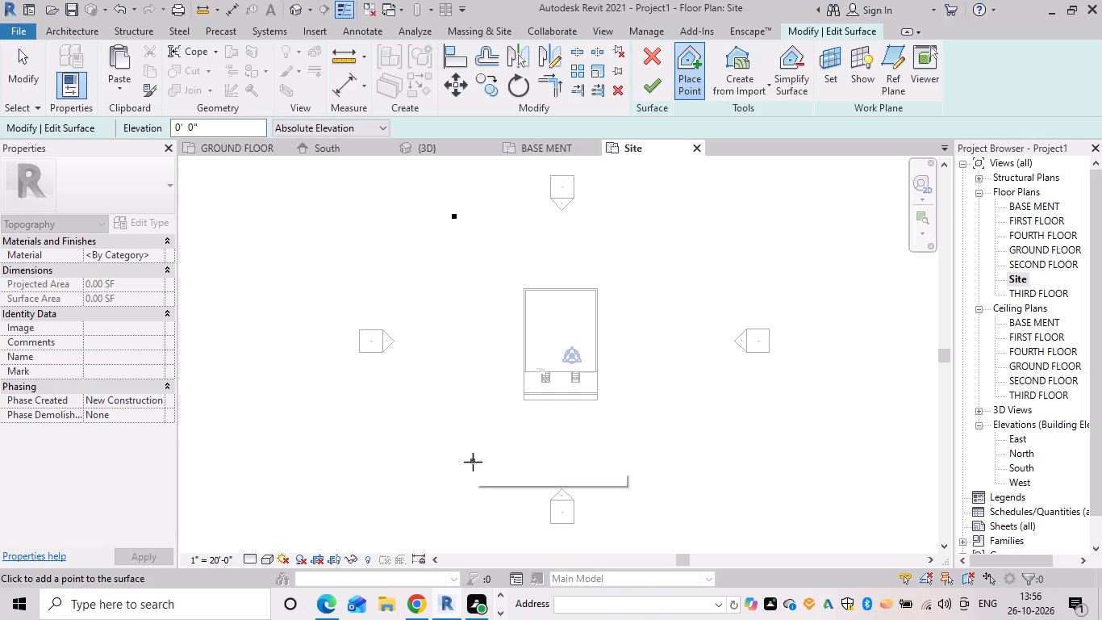
left_click(445, 476)
left_click(670, 474)
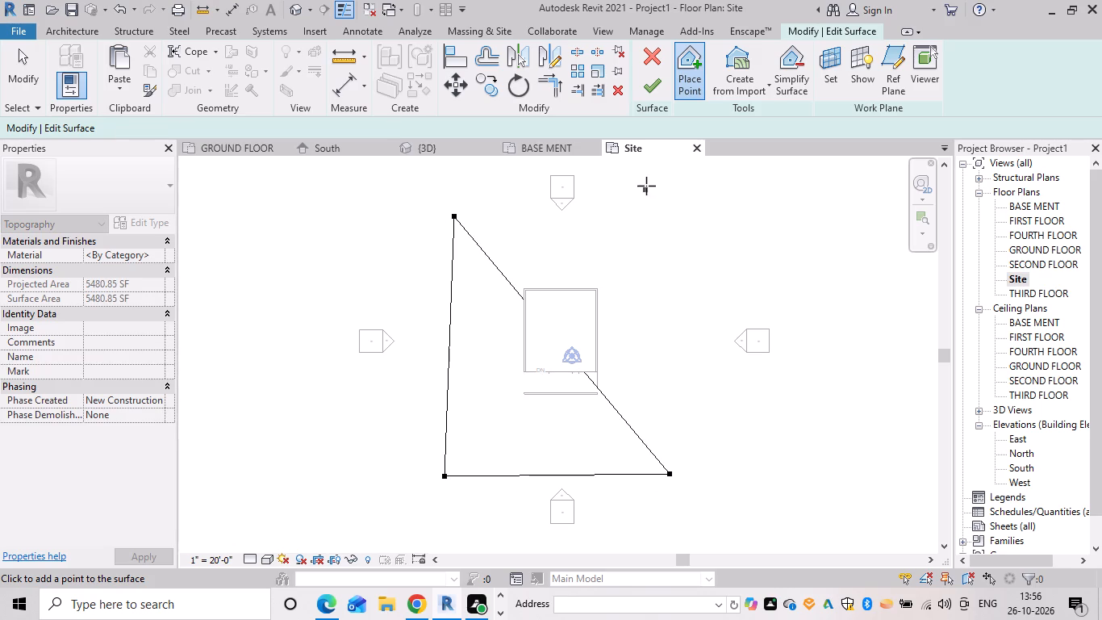
left_click(698, 212)
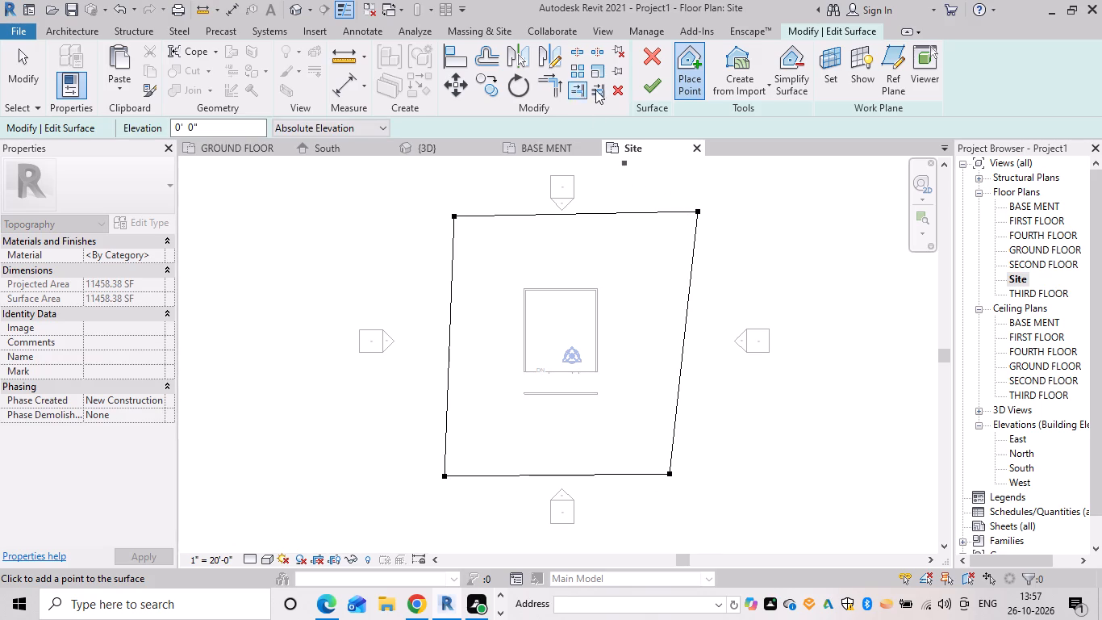
left_click(648, 87)
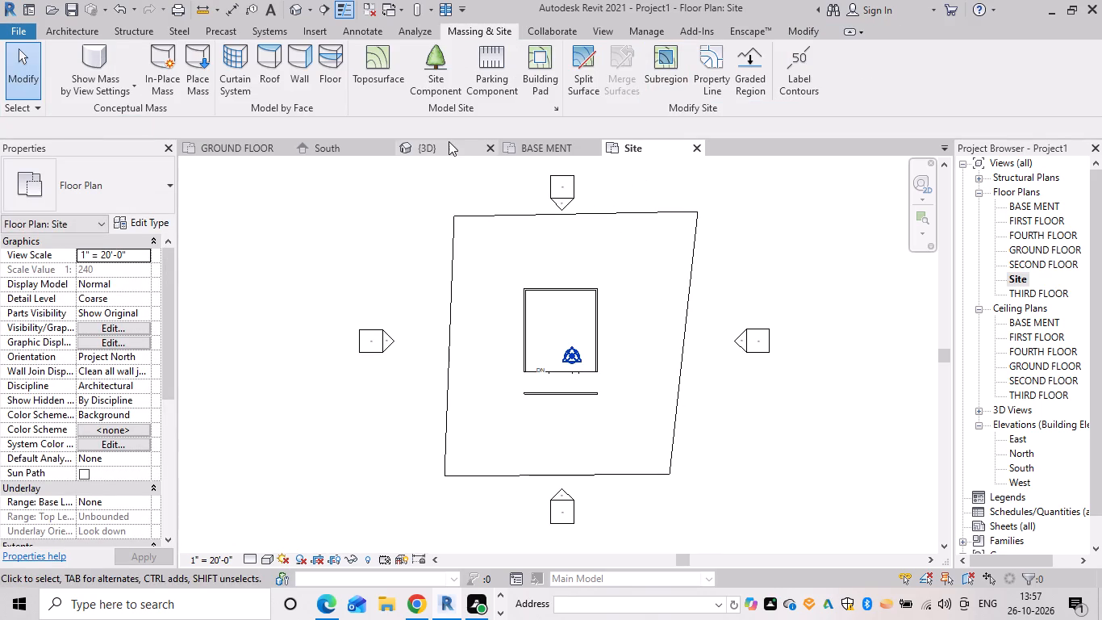
In the 3D view seen from the right side, lower the toposurface to just below the underside of the basement slab.
left_click(449, 141)
scroll(718, 393, "down", 4)
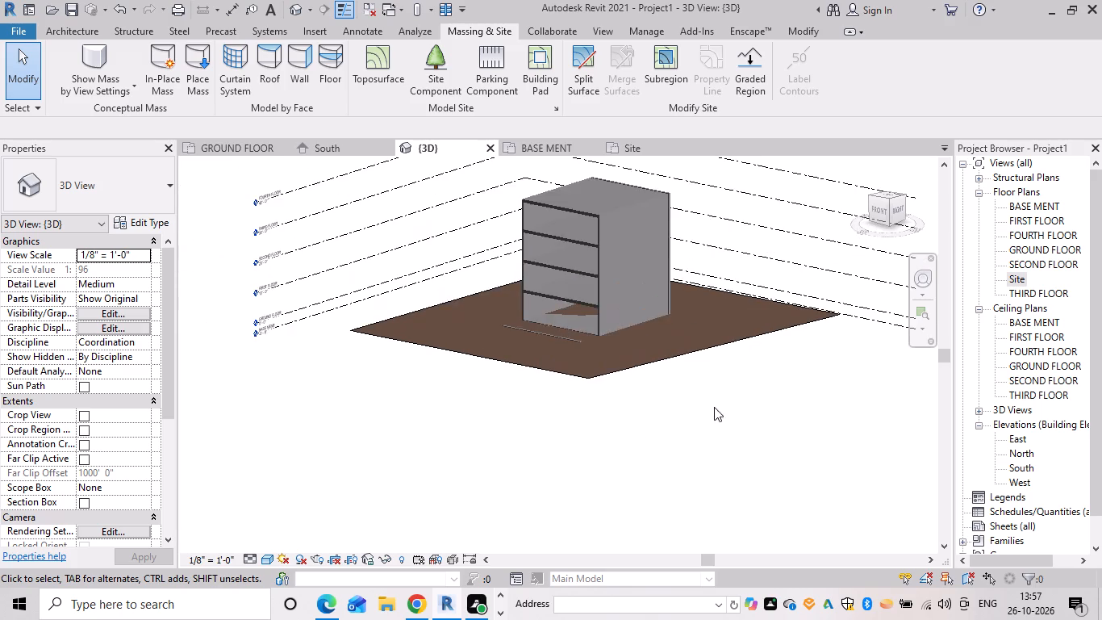
middle_click_drag(715, 416, 599, 357, "shift")
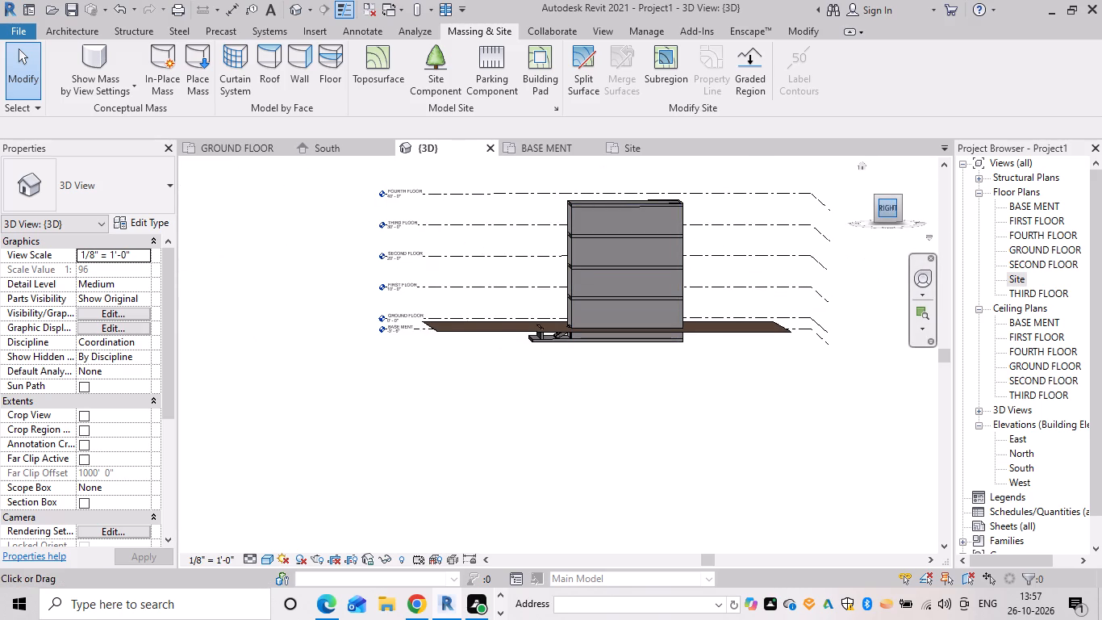
left_click(886, 209)
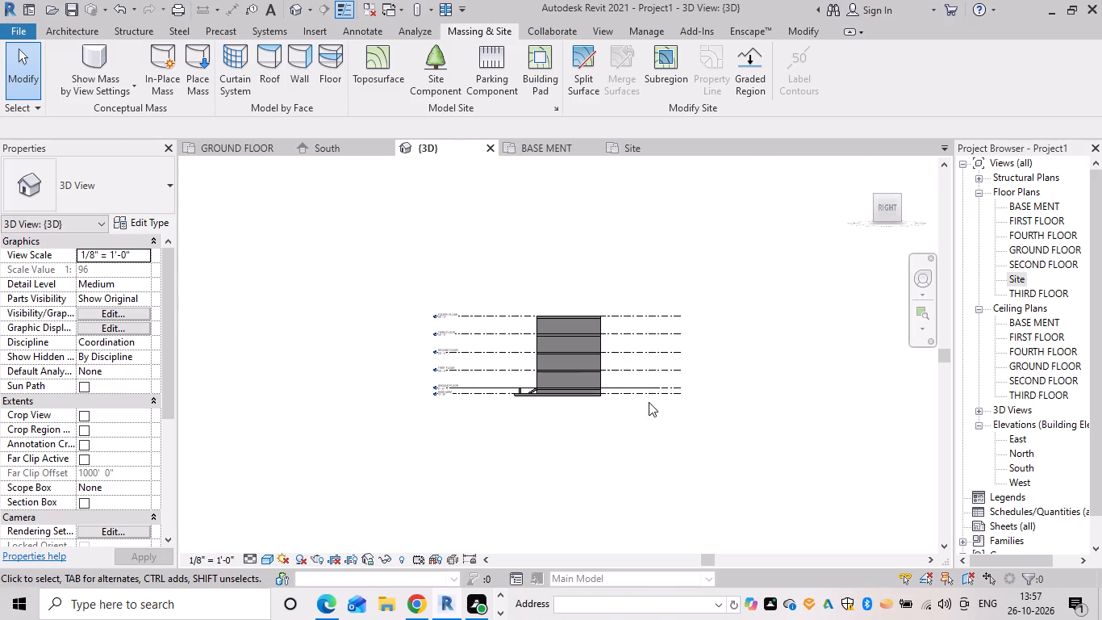
left_click_drag(649, 385, 654, 394)
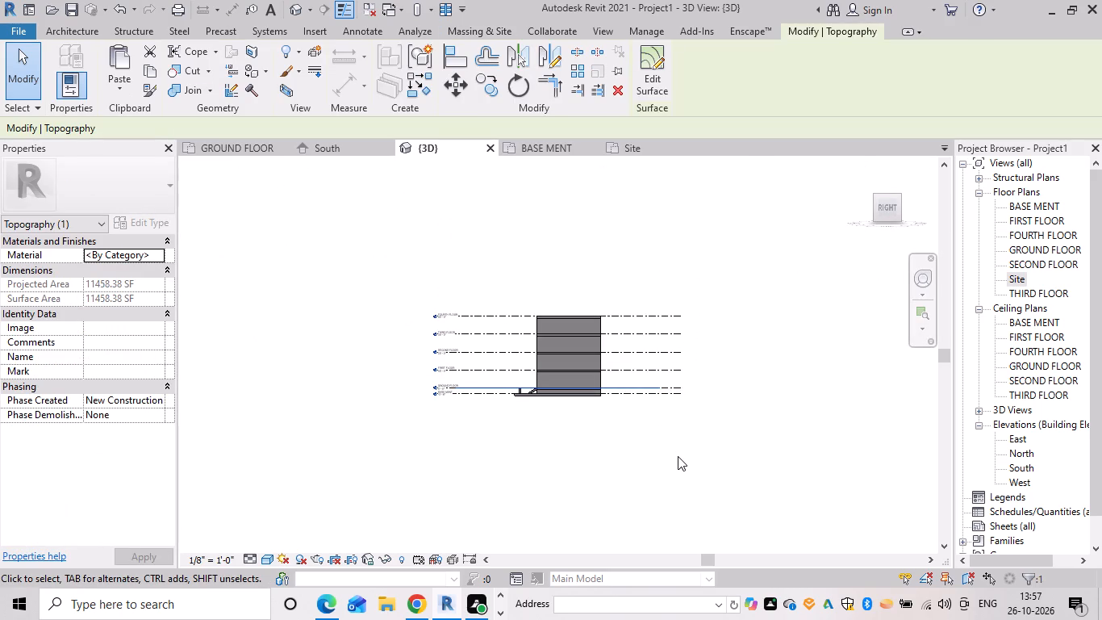
key("Down")
key("Down")
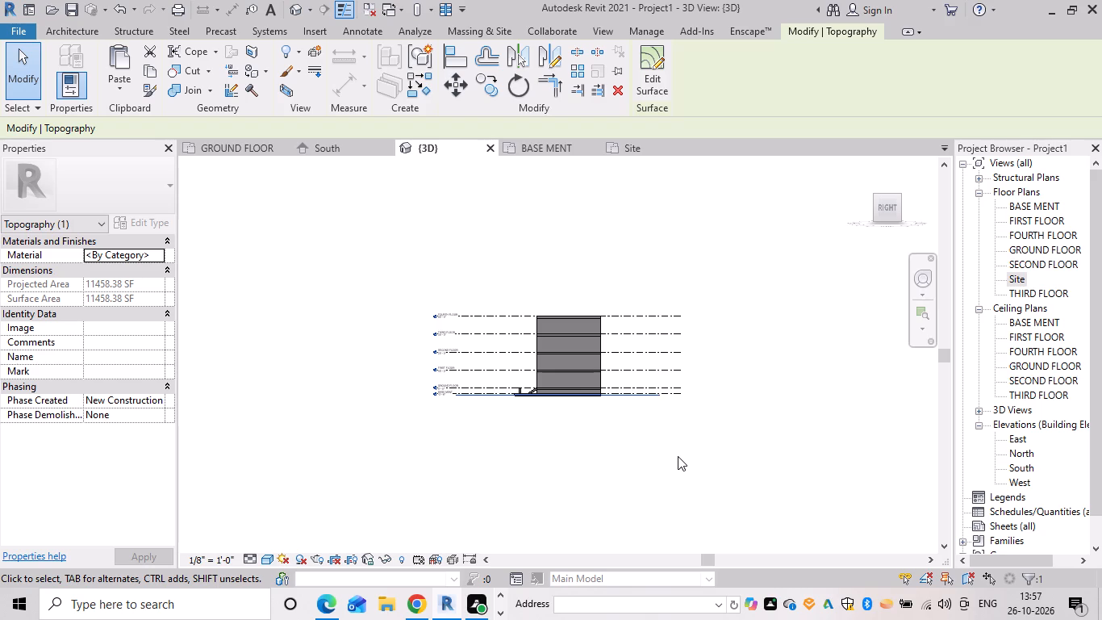
scroll(576, 392, "up", 14)
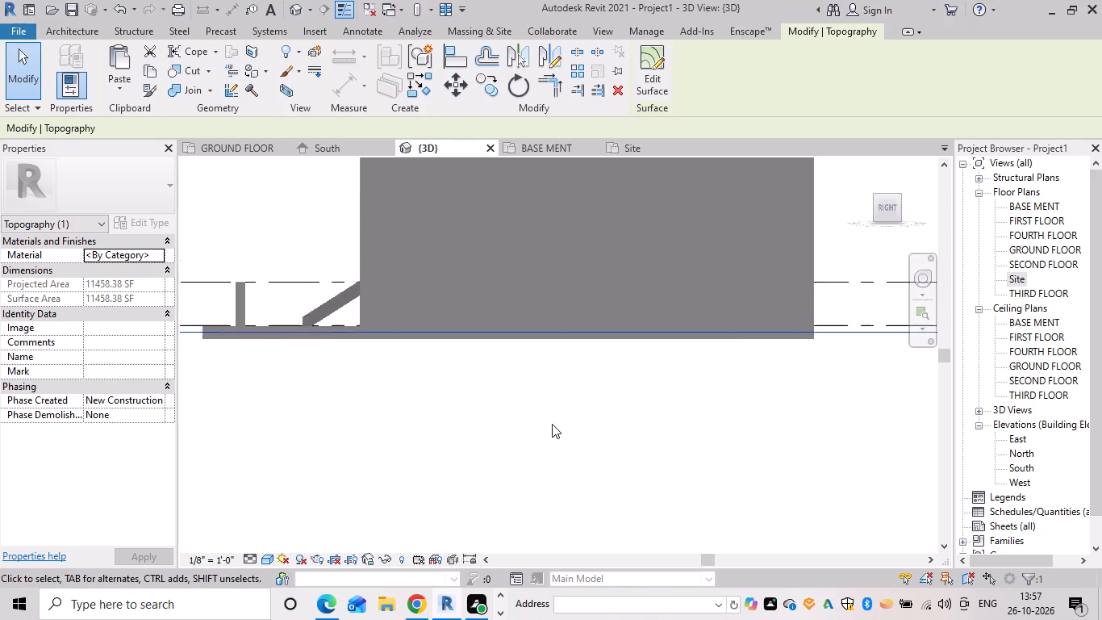
scroll(552, 424, "up", 3)
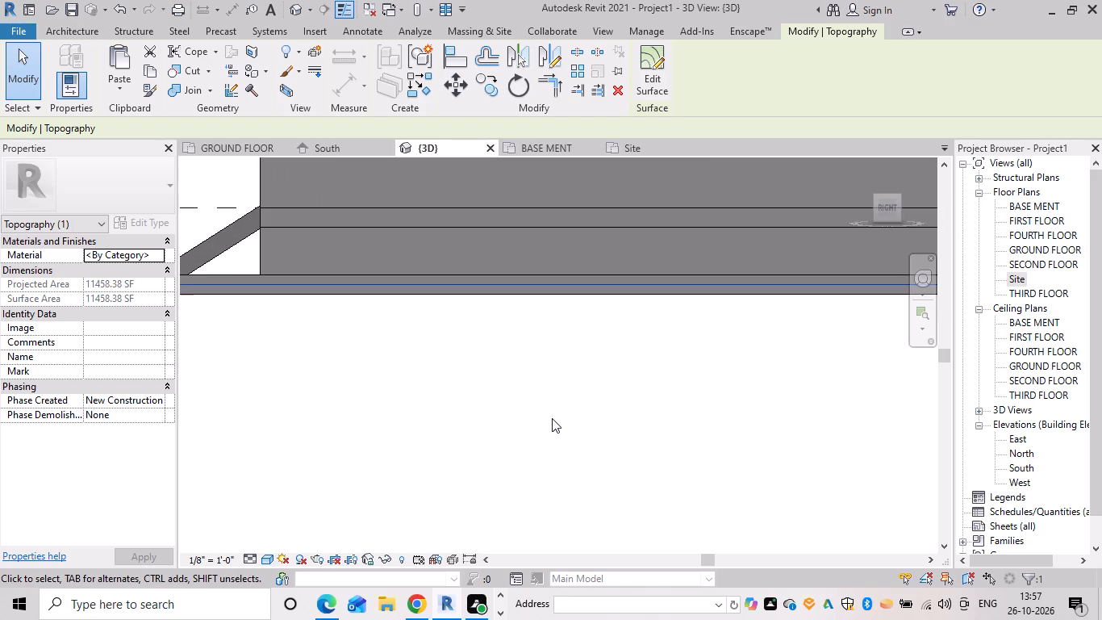
key("Down")
key("Down")
key("Down")
key("Down")
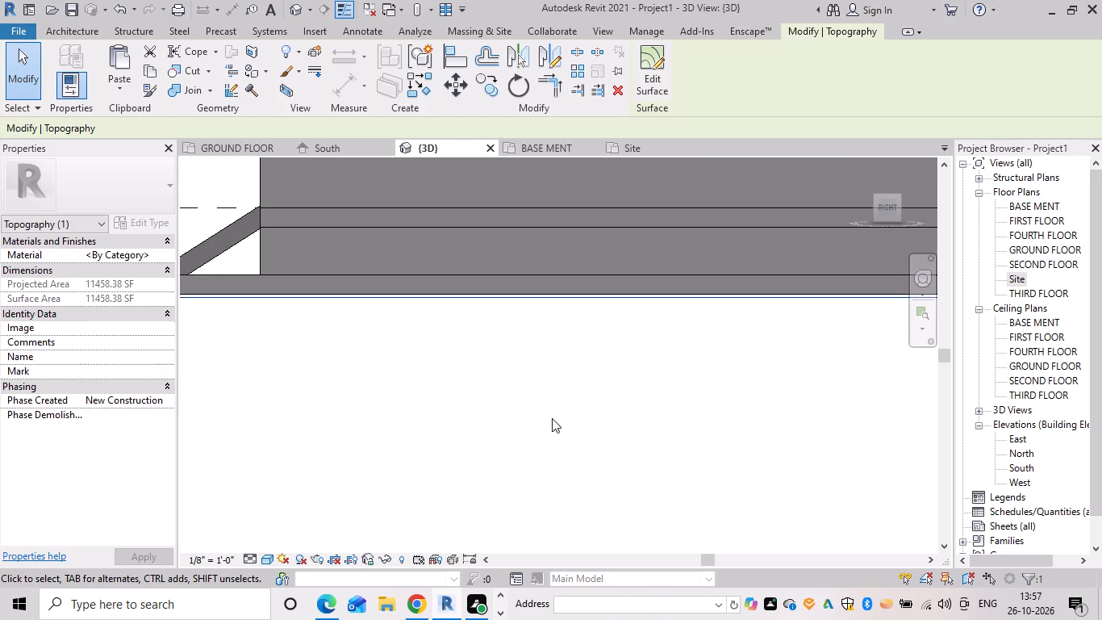
left_click(548, 412)
Edit the basement slab's boundary, pulling its front edge back flush with the outer face of the low front wall.
scroll(551, 408, "down", 9)
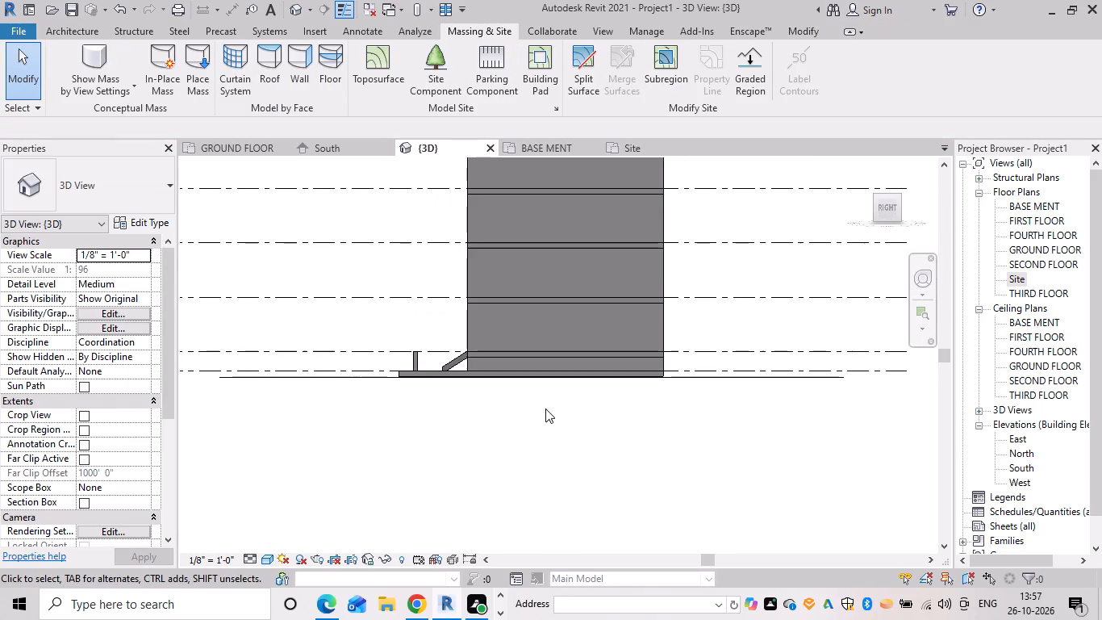
middle_click_drag(545, 408, 728, 461, "shift")
scroll(728, 461, "up", 1)
scroll(724, 461, "down", 4)
middle_click_drag(518, 404, 553, 460, "shift")
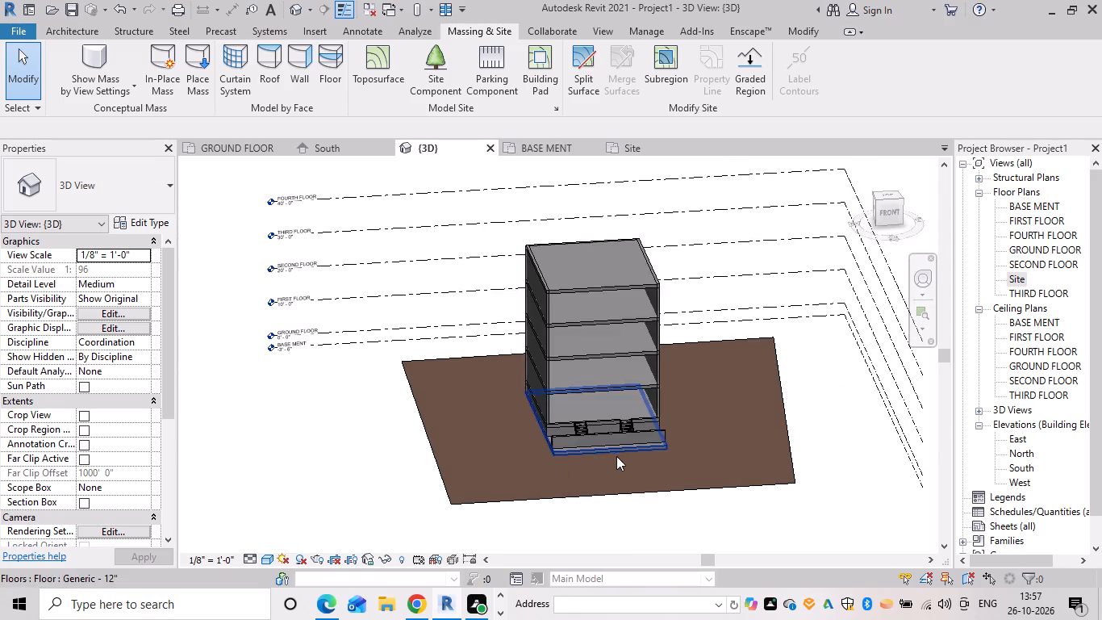
scroll(625, 455, "up", 6)
scroll(791, 396, "up", 4)
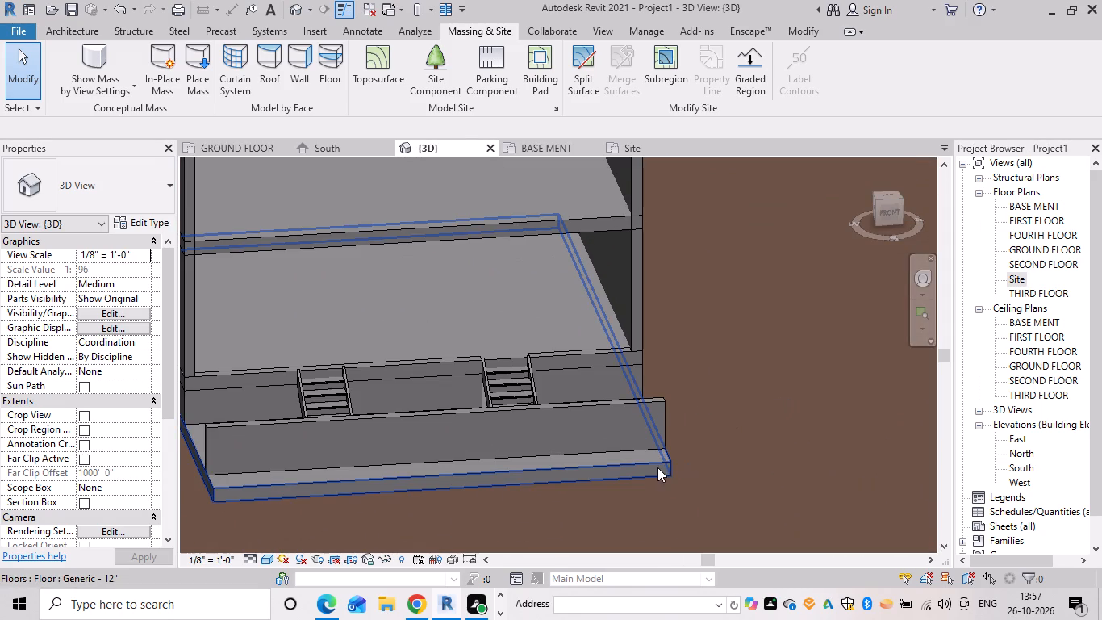
left_click(664, 461)
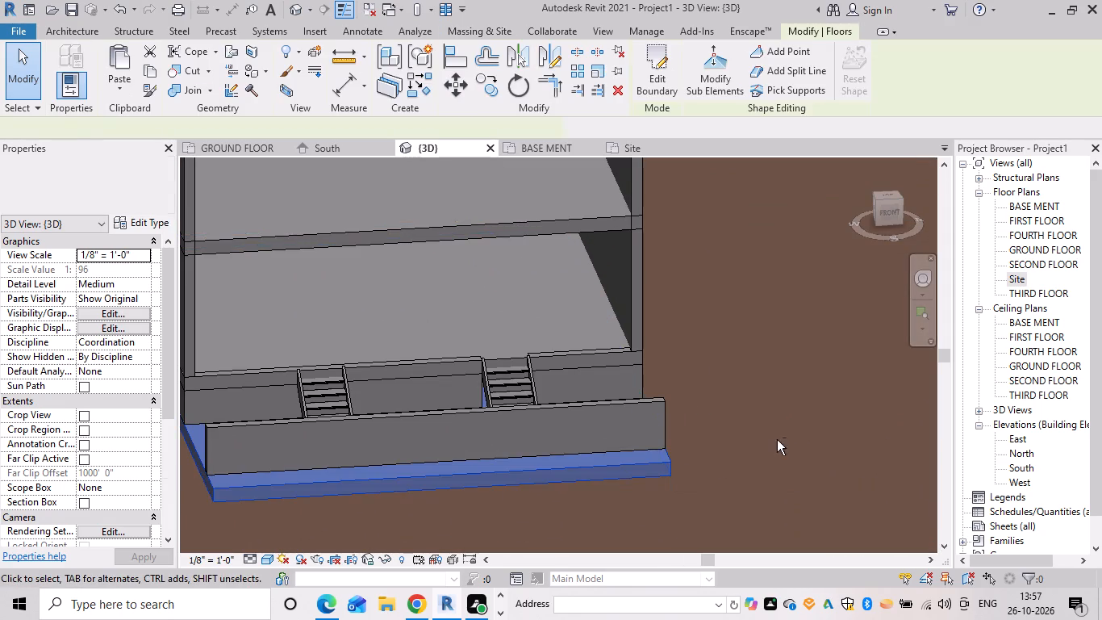
middle_click_drag(735, 443, 539, 442, "shift")
left_click(665, 95)
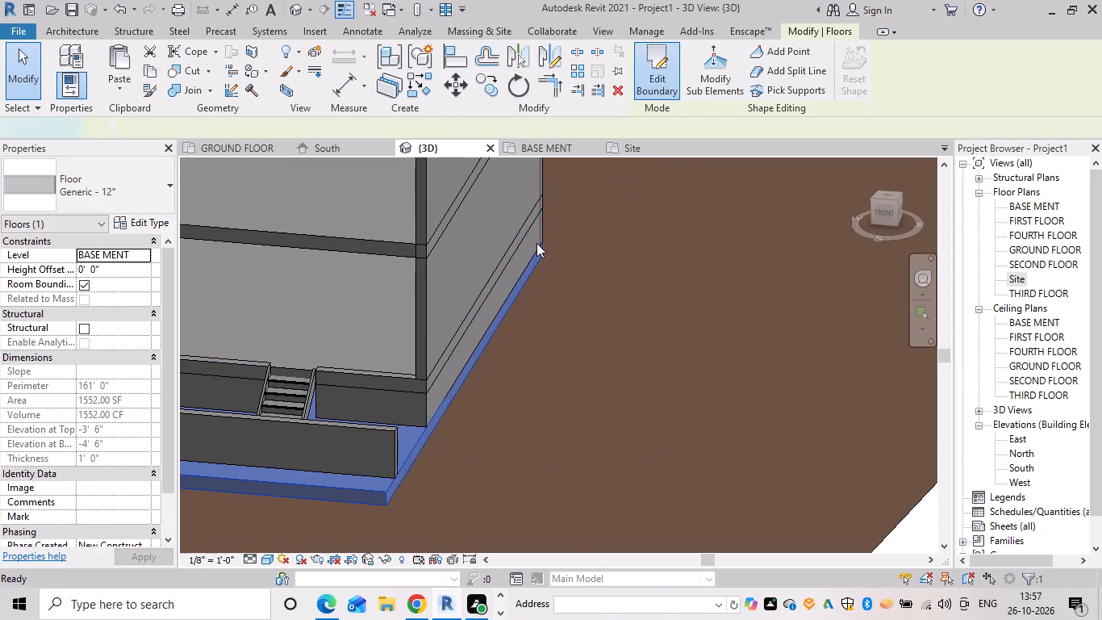
left_click_drag(344, 486, 359, 467)
left_click(583, 465)
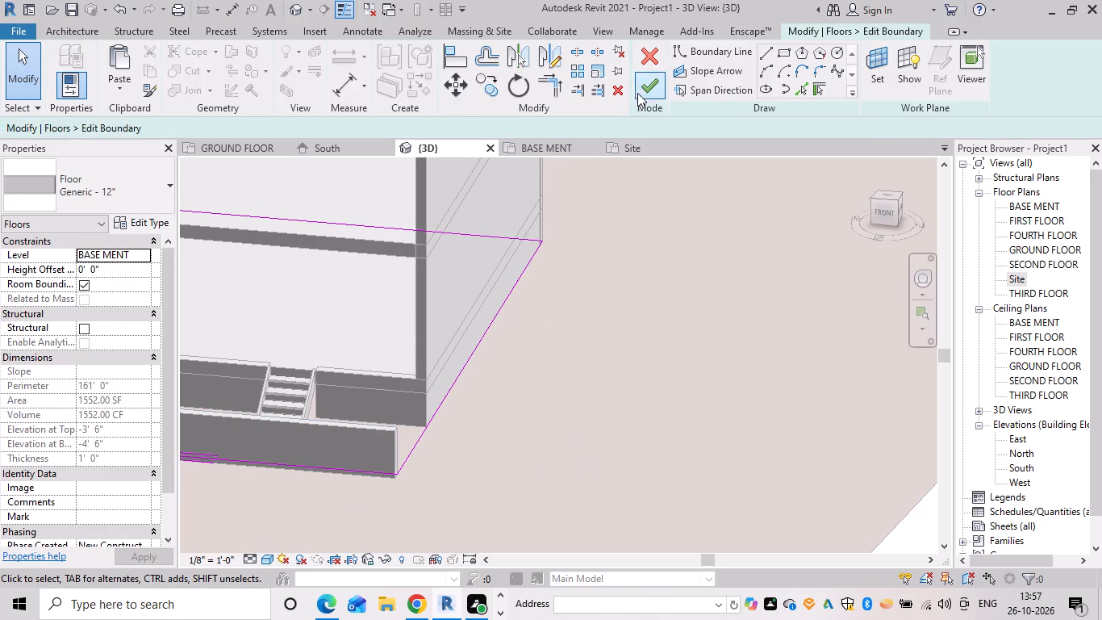
left_click(645, 90)
left_click(703, 411)
Examine the trimmed basement slab, low front wall and surrounding terrain from the building's left corner and front.
scroll(552, 430, "down", 7)
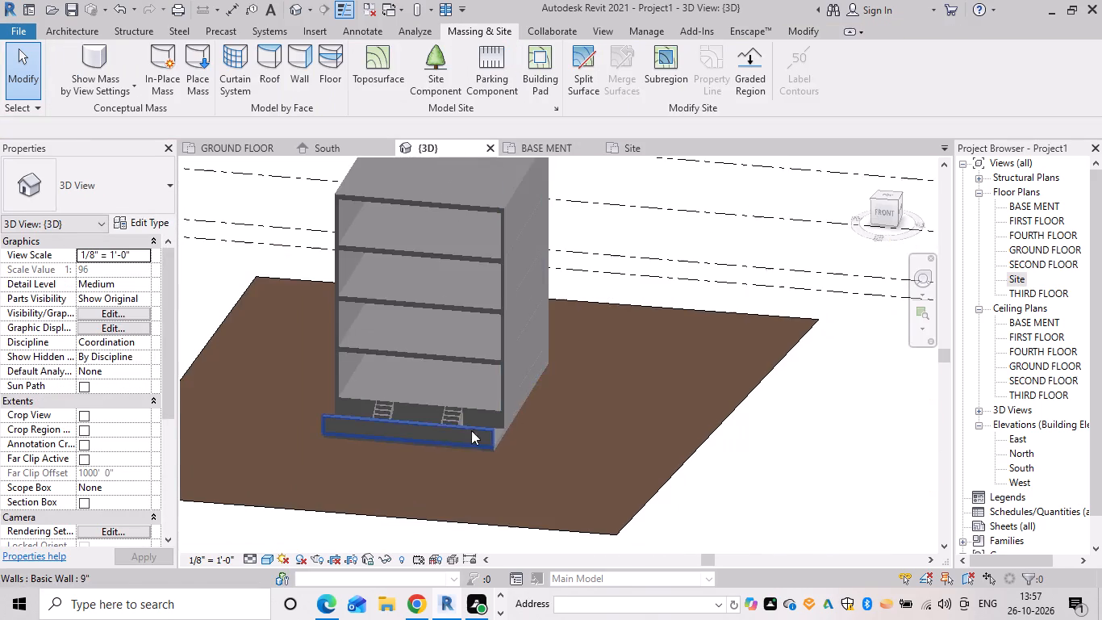
middle_click_drag(434, 430, 569, 421, "shift")
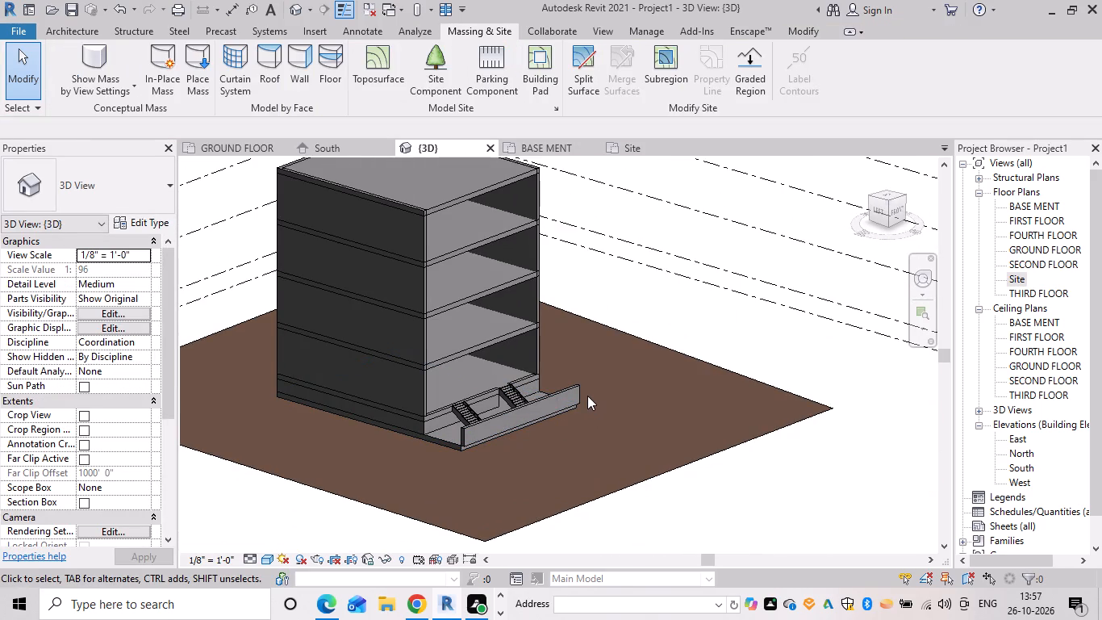
scroll(561, 357, "down", 6)
middle_click_drag(649, 355, 530, 315, "shift")
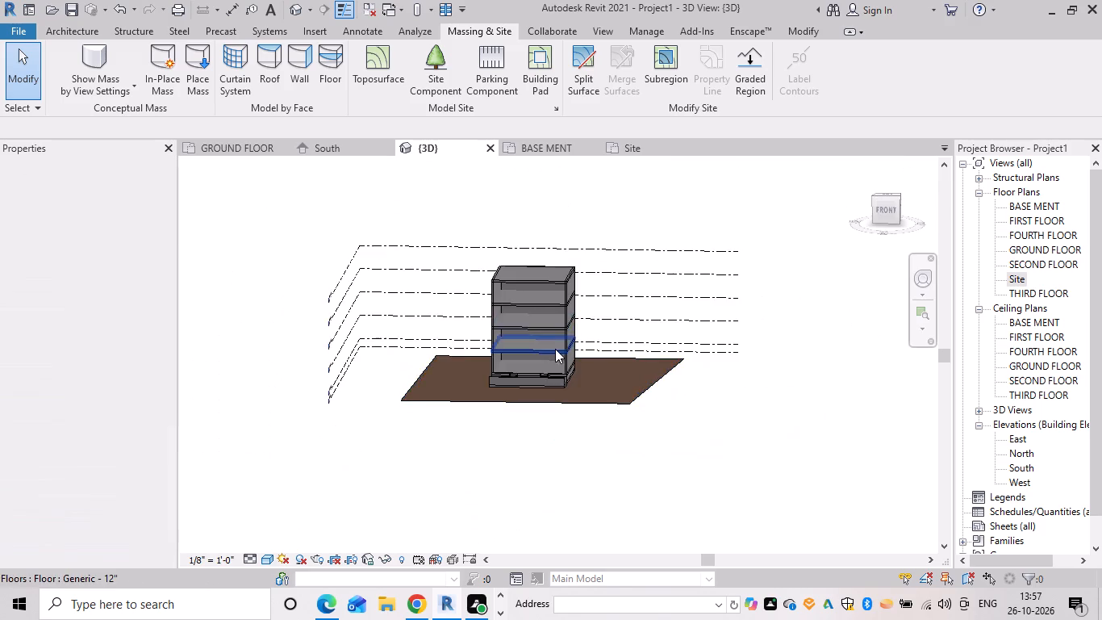
scroll(558, 349, "up", 5)
middle_click_drag(595, 361, 604, 357, "shift")
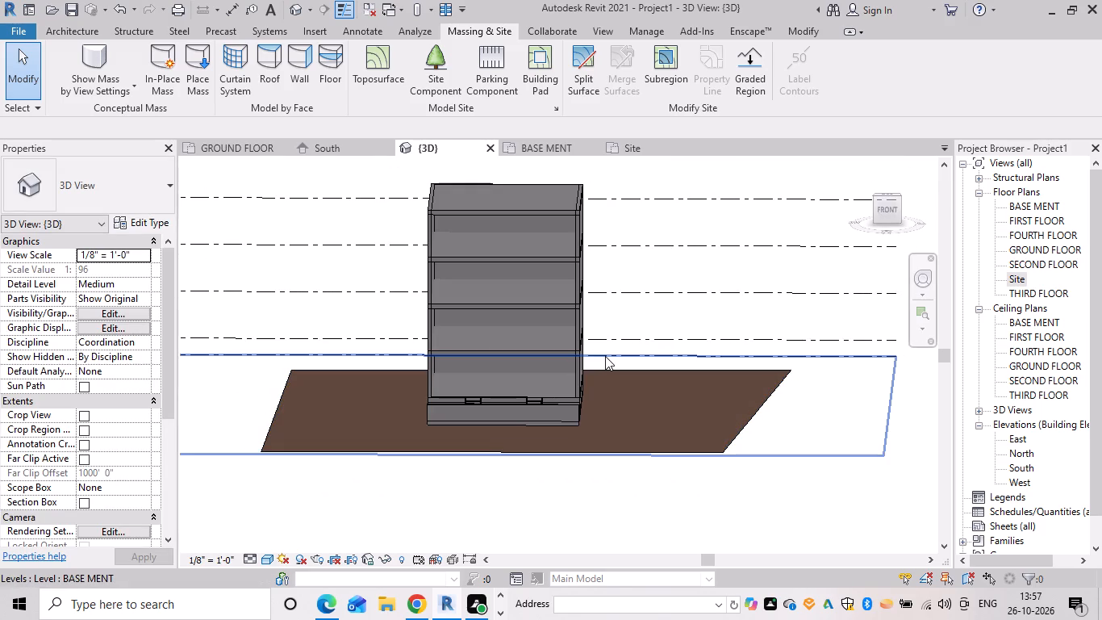
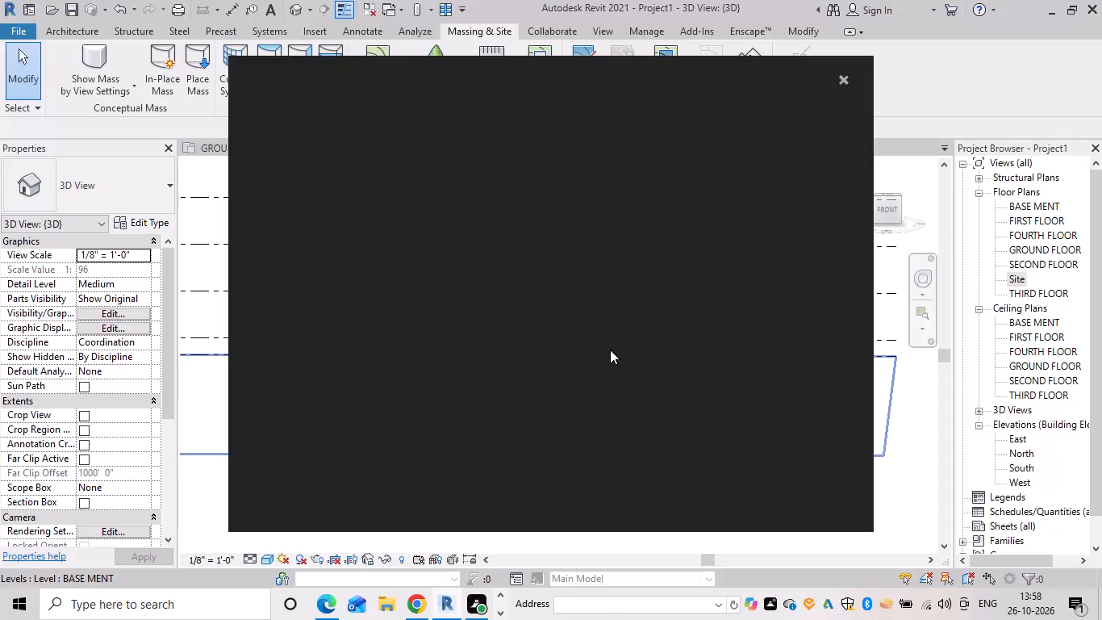
Dismiss the Autodesk notification cards covering the 3D view of the building.
left_click(845, 76)
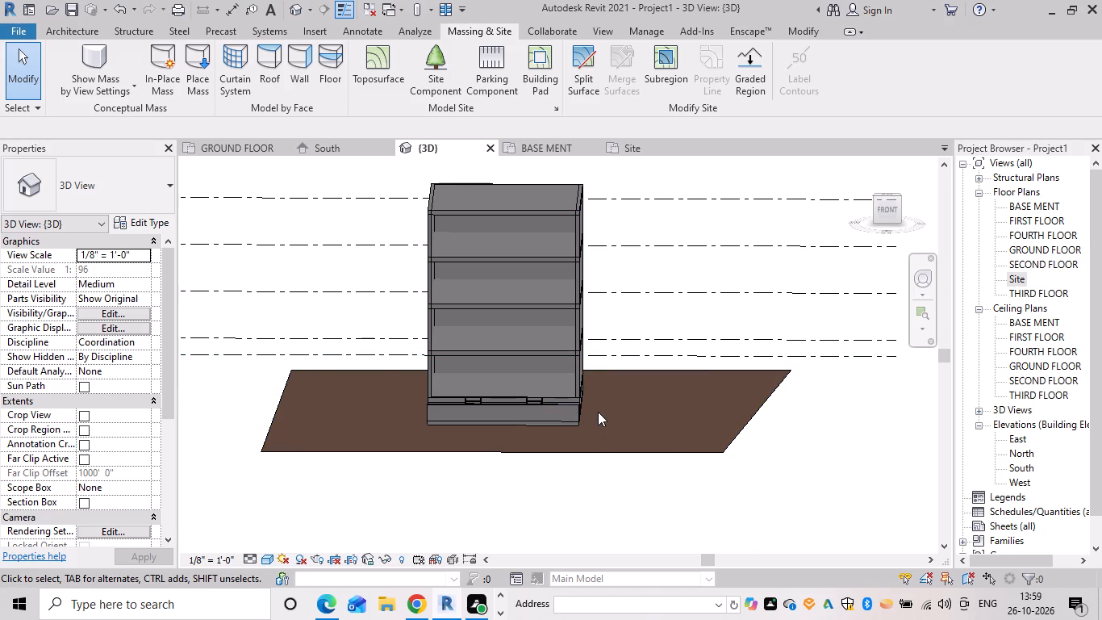
scroll(599, 416, "up", 2)
middle_click_drag(606, 413, 490, 455, "shift")
scroll(491, 430, "down", 4)
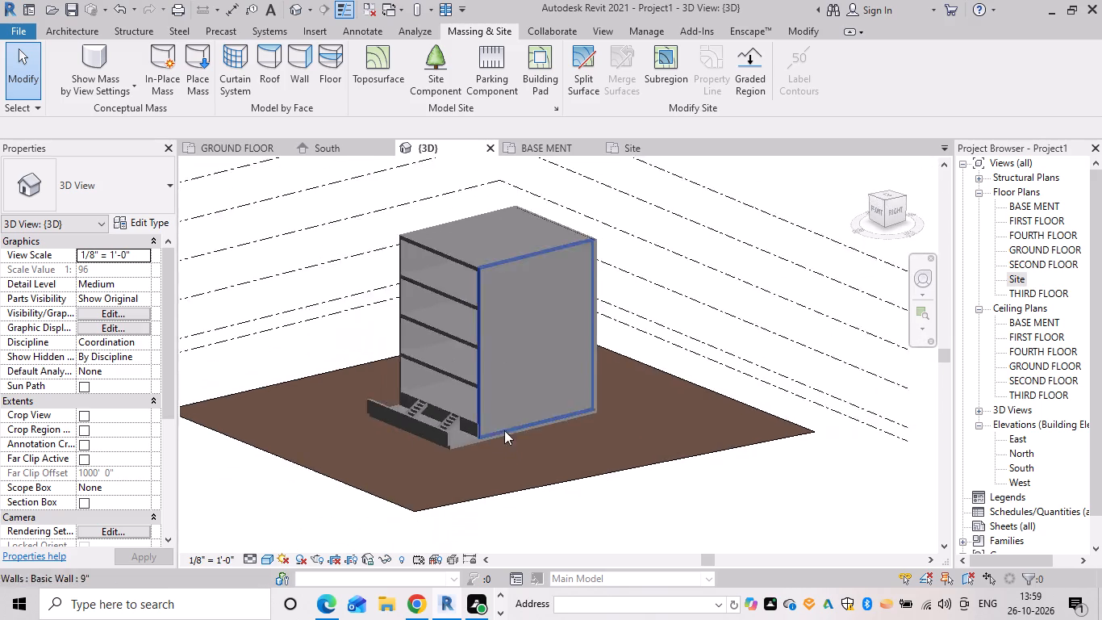
middle_click_drag(553, 438, 524, 432, "shift")
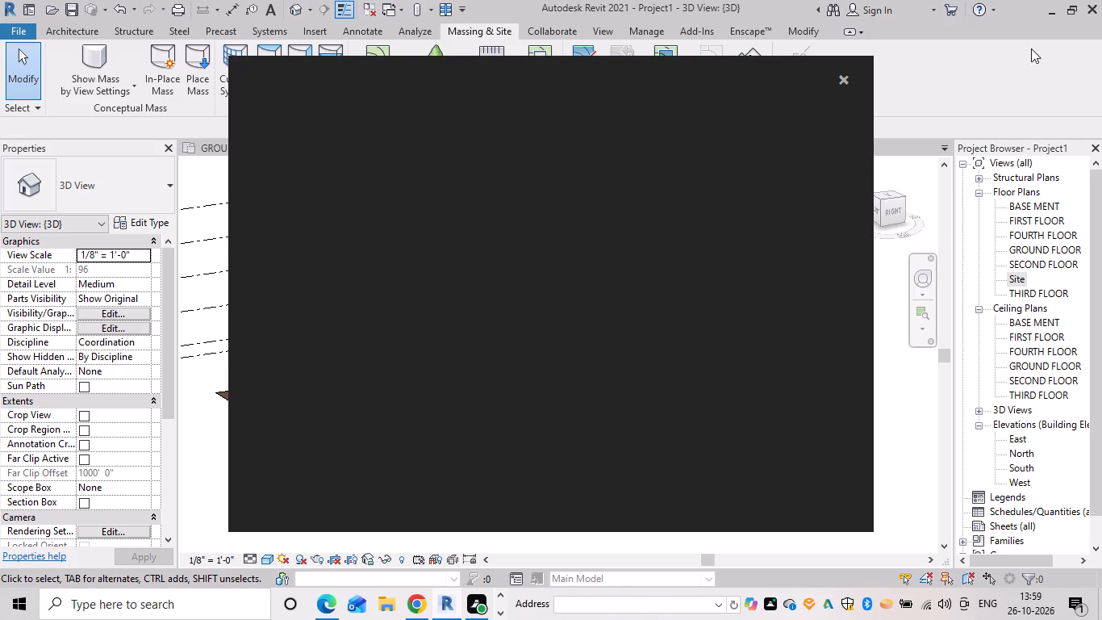
left_click(845, 71)
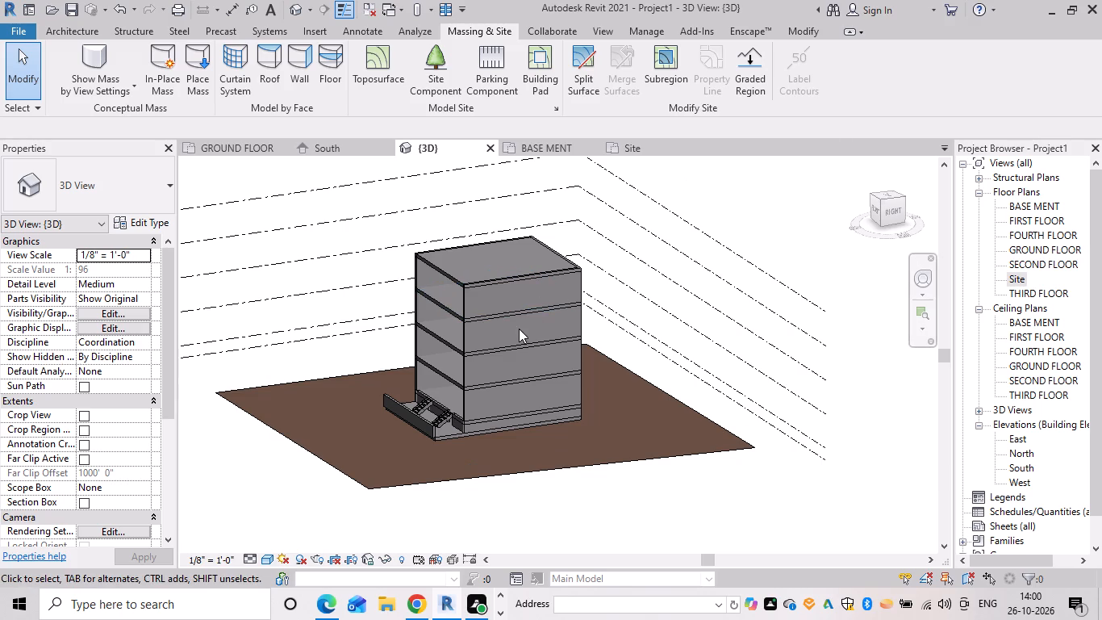
Examine the building from all sides in 3D, including its open-fronted floors, entrance stairs, low front wall and surrounding terrain.
scroll(432, 309, "up", 6)
middle_click_drag(432, 309, 591, 329, "shift")
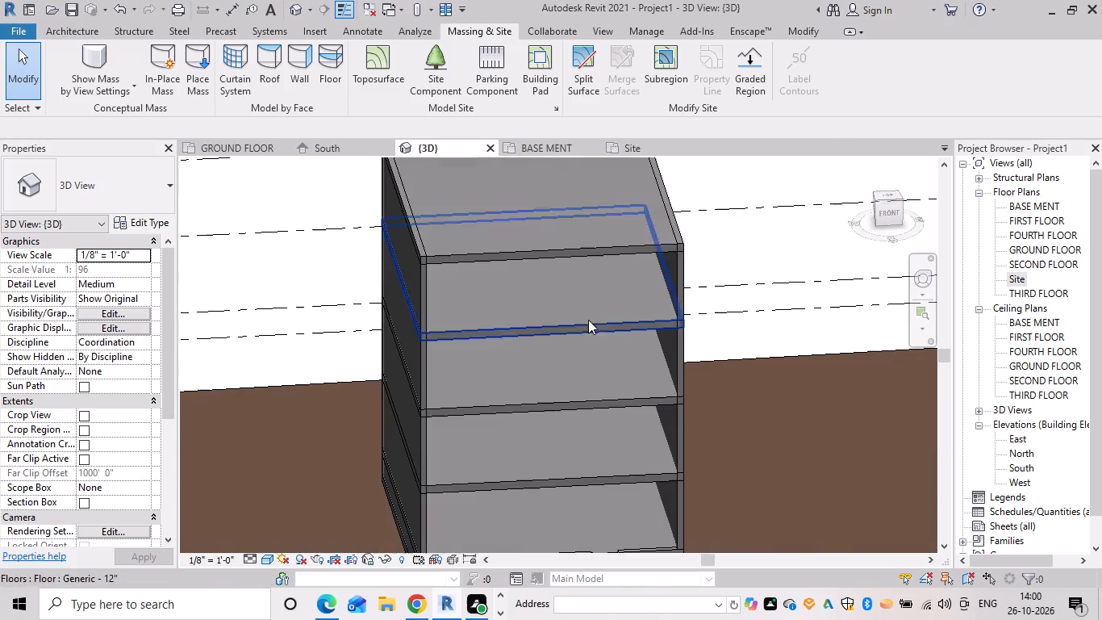
scroll(494, 325, "down", 5)
middle_click_drag(463, 332, 649, 333, "shift")
scroll(423, 309, "up", 5)
middle_click_drag(445, 329, 545, 287, "shift")
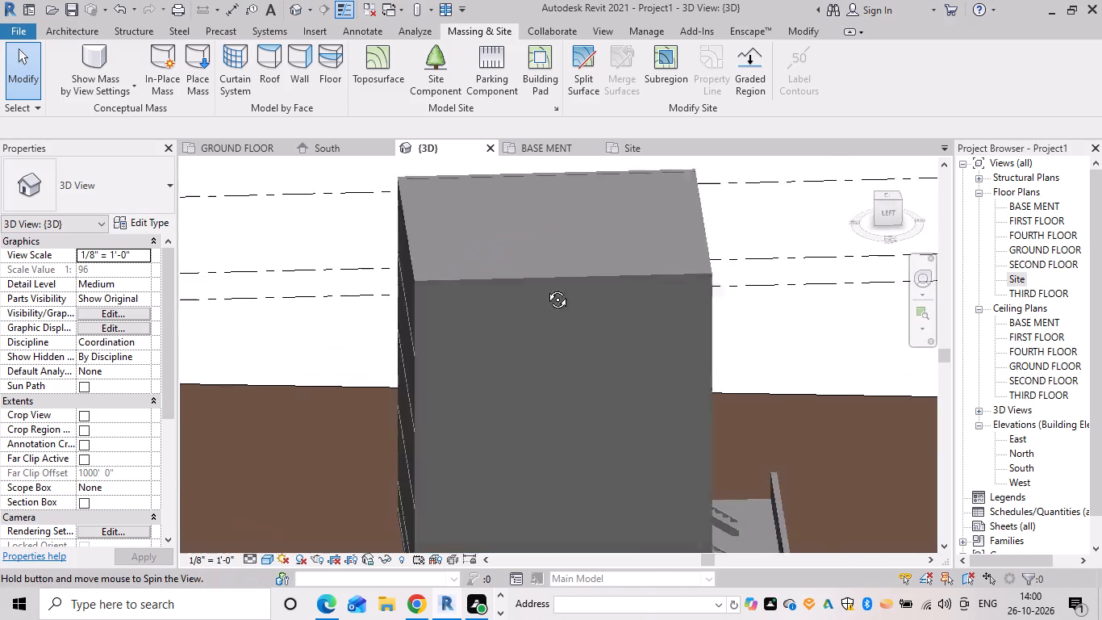
middle_click_drag(545, 287, 579, 274, "shift")
scroll(531, 287, "up", 4)
middle_click_drag(461, 283, 708, 239, "shift")
scroll(700, 238, "down", 6)
middle_click_drag(687, 239, 503, 216)
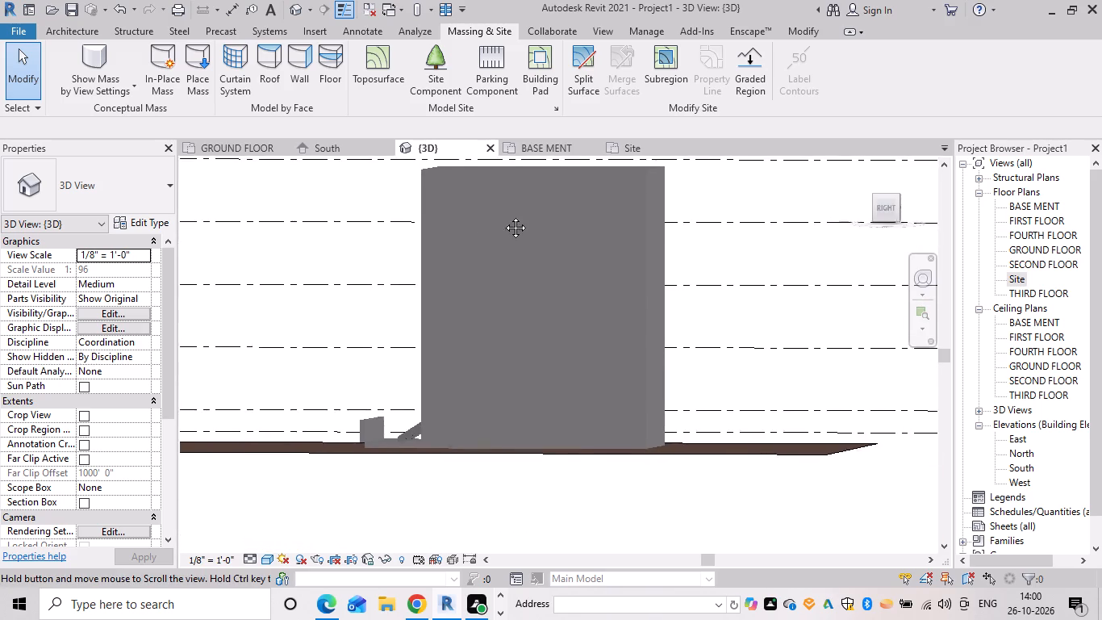
middle_click_drag(503, 216, 503, 217)
scroll(515, 212, "up", 1)
middle_click_drag(611, 239, 476, 344, "shift")
scroll(607, 308, "down", 5)
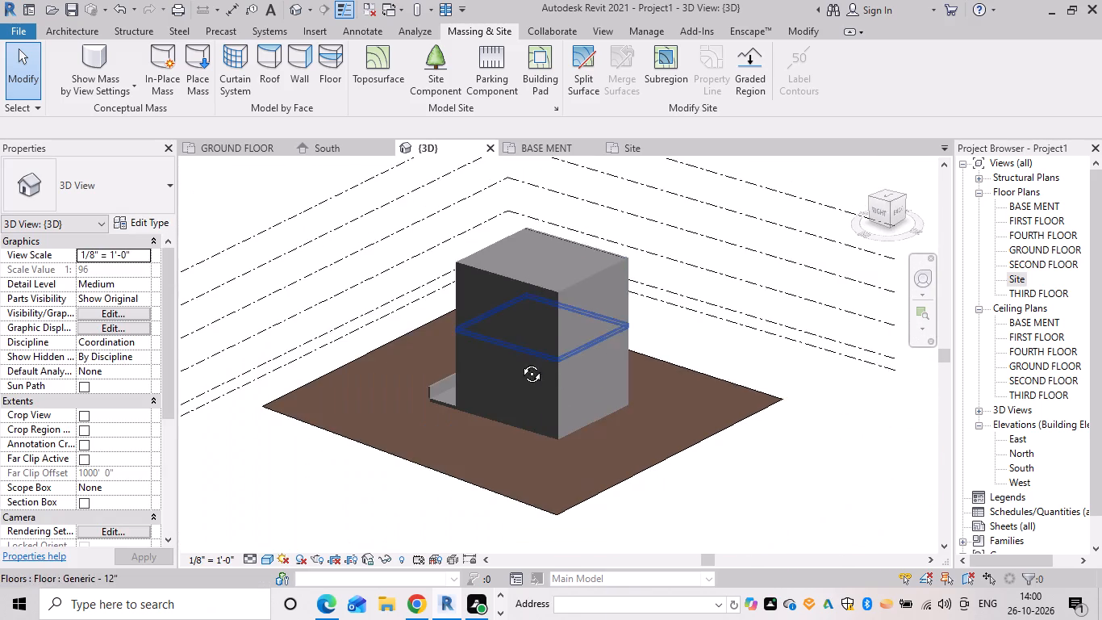
middle_click_drag(532, 359, 428, 369, "shift")
scroll(430, 370, "up", 1, "shift")
scroll(585, 293, "up", 3)
middle_click_drag(637, 305, 634, 307, "shift")
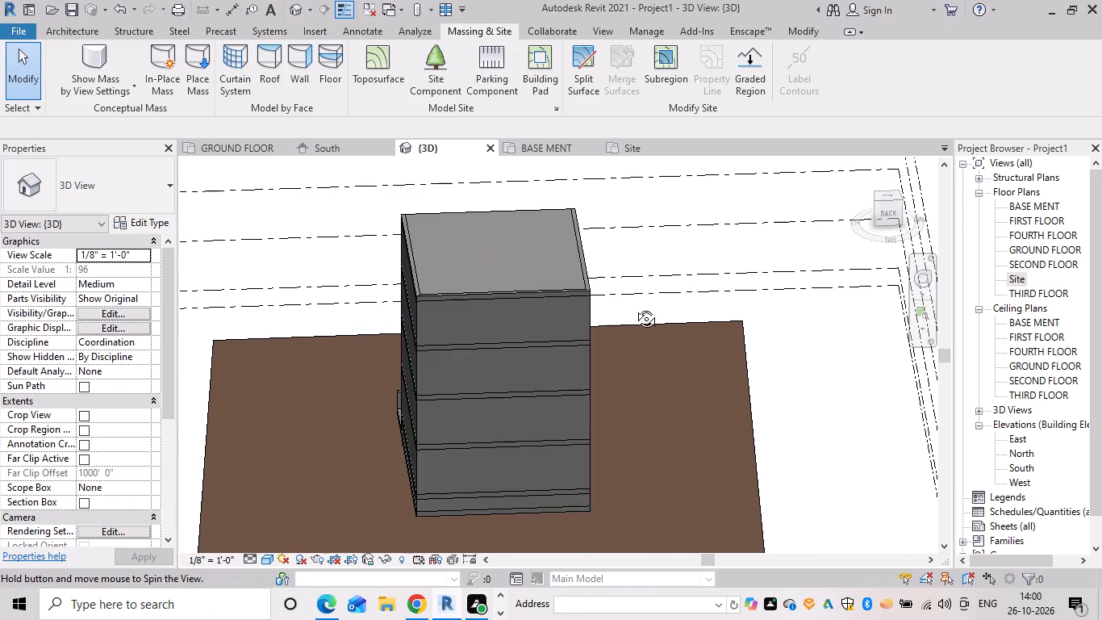
middle_click_drag(634, 307, 389, 337, "shift")
scroll(384, 341, "up", 1, "shift")
middle_click_drag(617, 324, 476, 336, "shift")
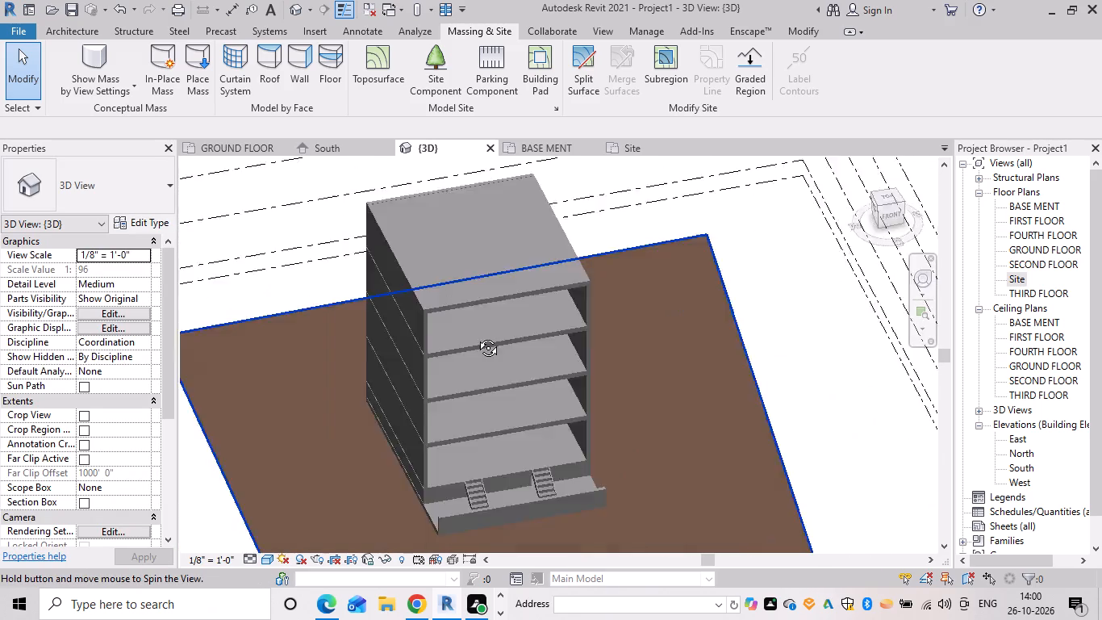
middle_click_drag(476, 336, 462, 336, "shift")
scroll(462, 333, "down", 4)
middle_click_drag(438, 332, 416, 266, "shift")
scroll(431, 291, "up", 6)
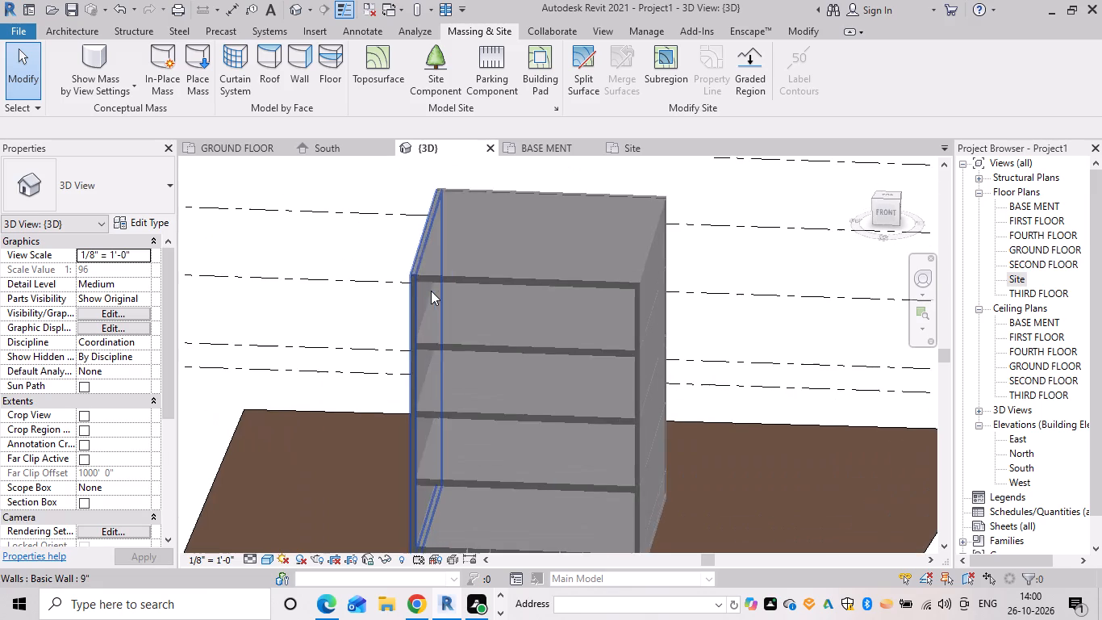
scroll(436, 274, "up", 5)
scroll(449, 314, "up", 1, "shift")
middle_click_drag(451, 312, 404, 272, "shift")
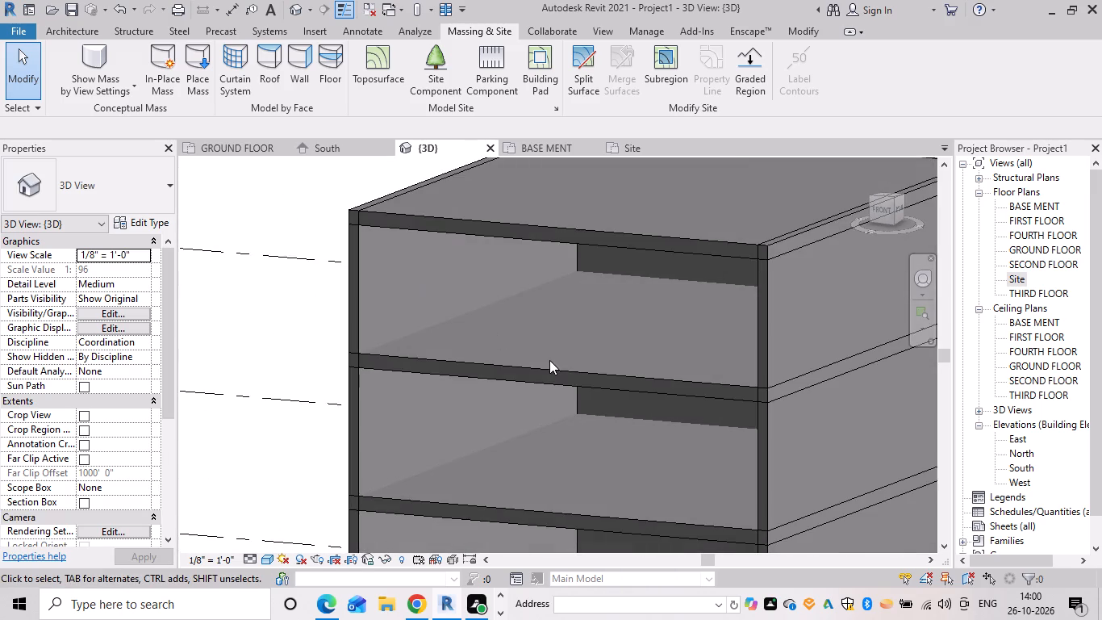
scroll(549, 360, "down", 1)
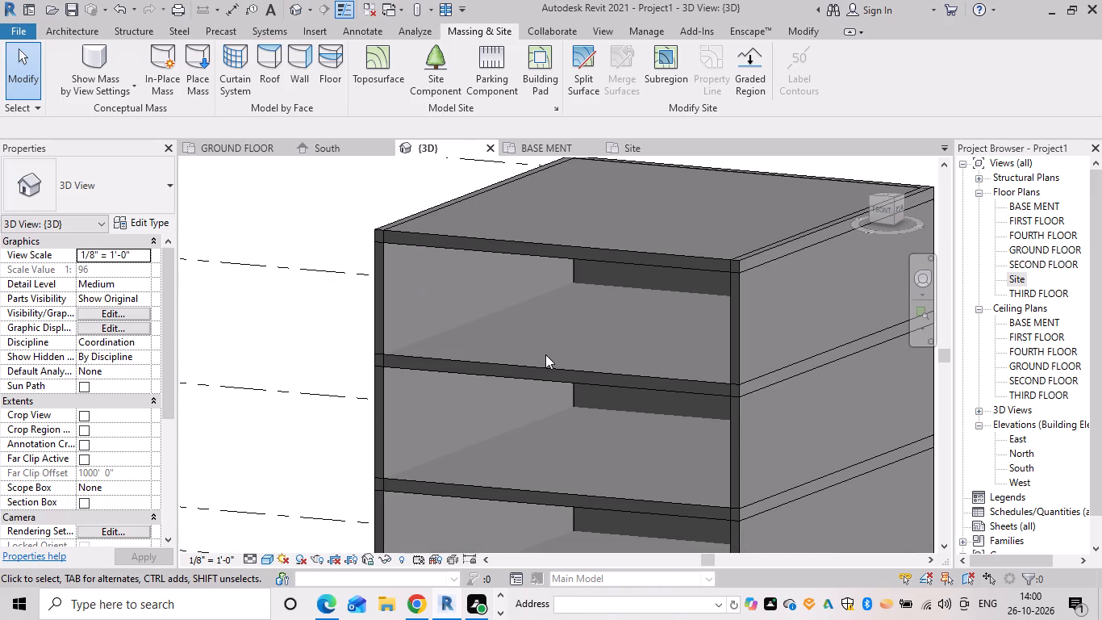
scroll(470, 150, "down", 8)
middle_click_drag(524, 262, 495, 179)
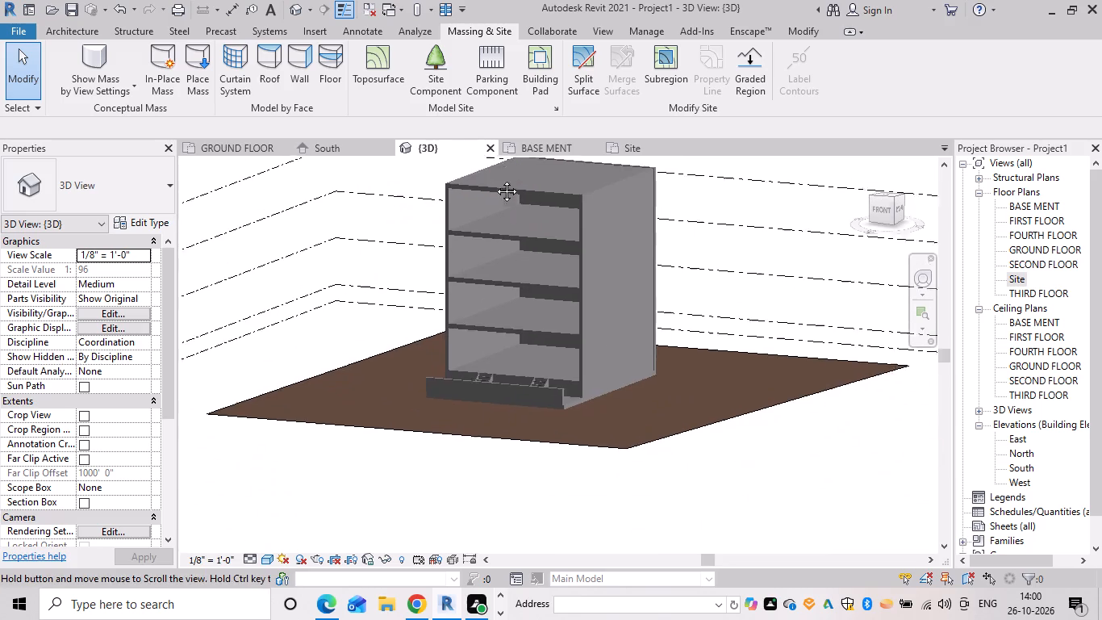
middle_click_drag(495, 179, 494, 178)
scroll(576, 308, "down", 4)
middle_click_drag(537, 301, 599, 351, "shift")
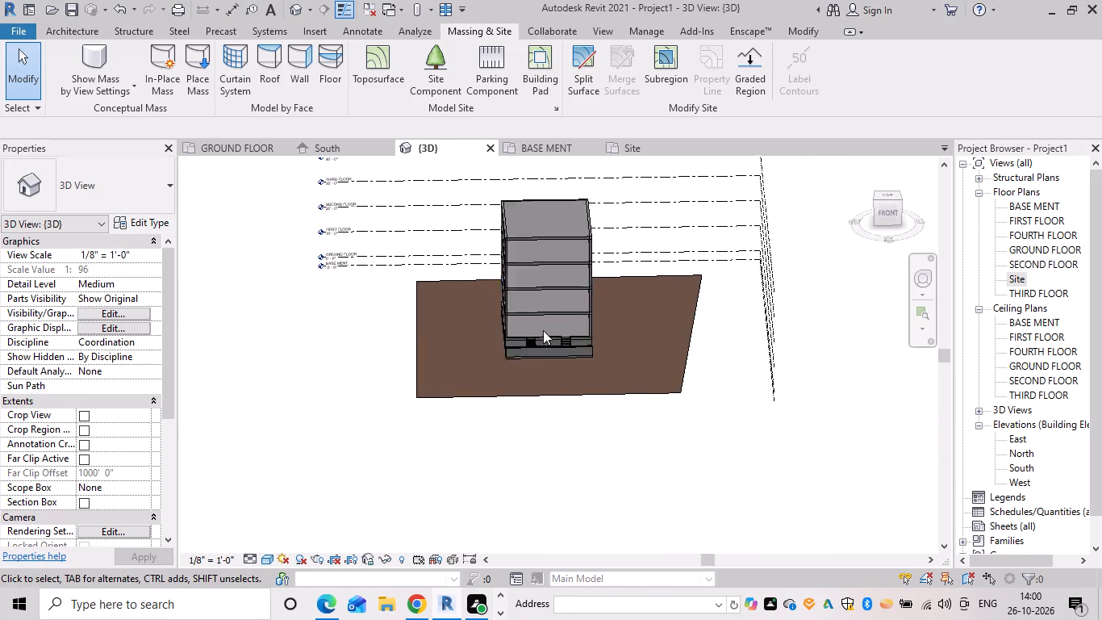
scroll(543, 330, "up", 5)
middle_click_drag(691, 333, 667, 341, "shift")
scroll(667, 341, "up", 1)
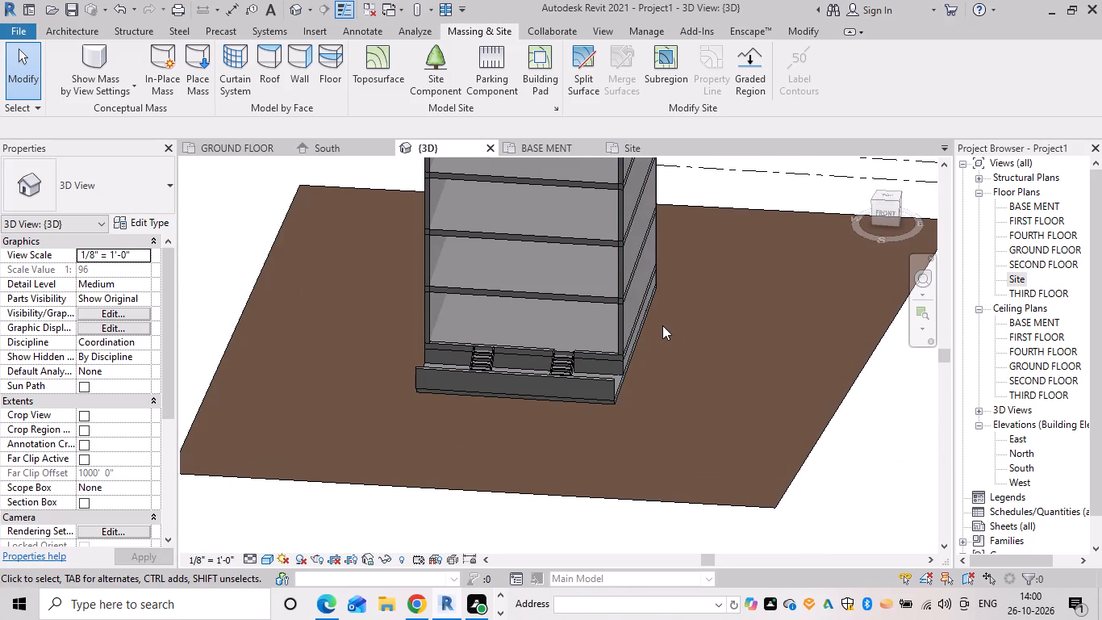
In the FIRST FLOOR plan, draw a 9" wall across the building between the side walls' inner faces, about 5' behind the front edge.
double_click(1034, 223)
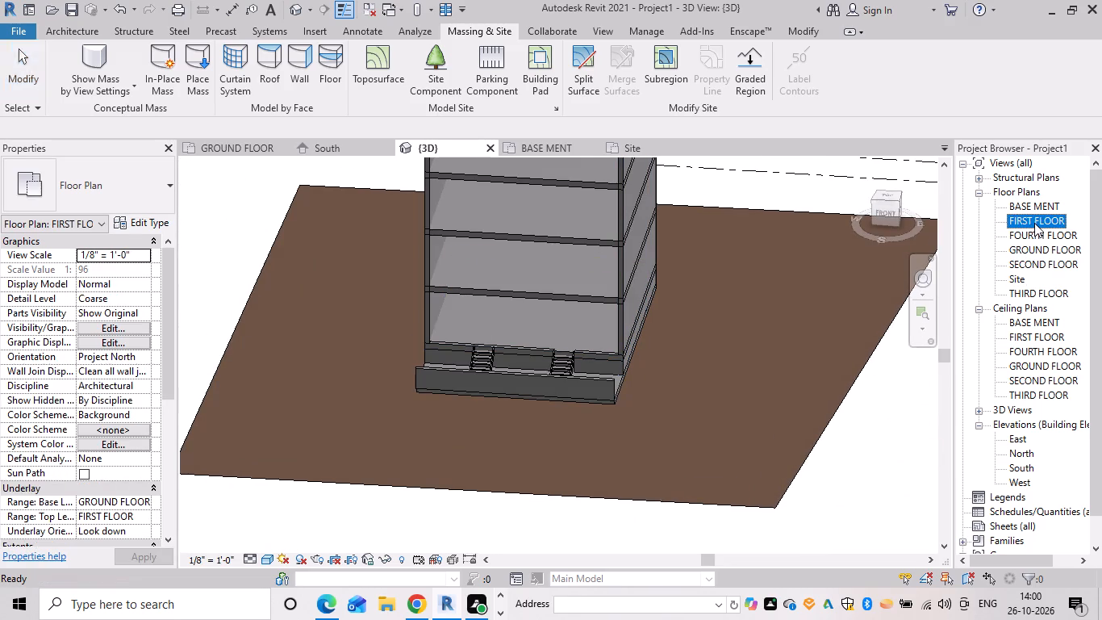
left_click(845, 75)
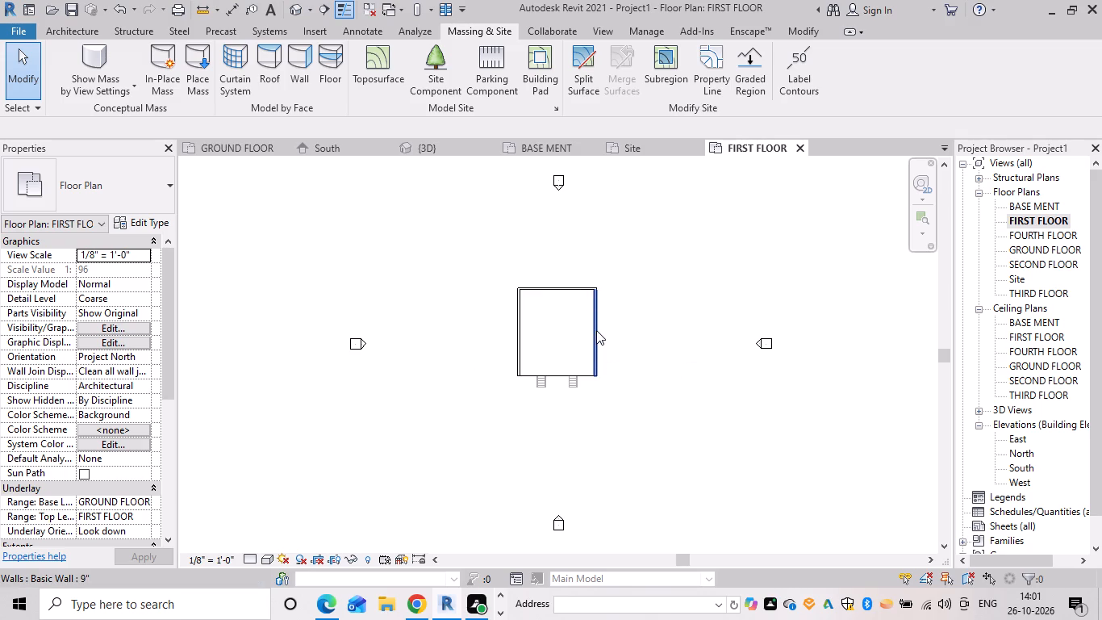
type("WS")
key("Escape")
type("WA")
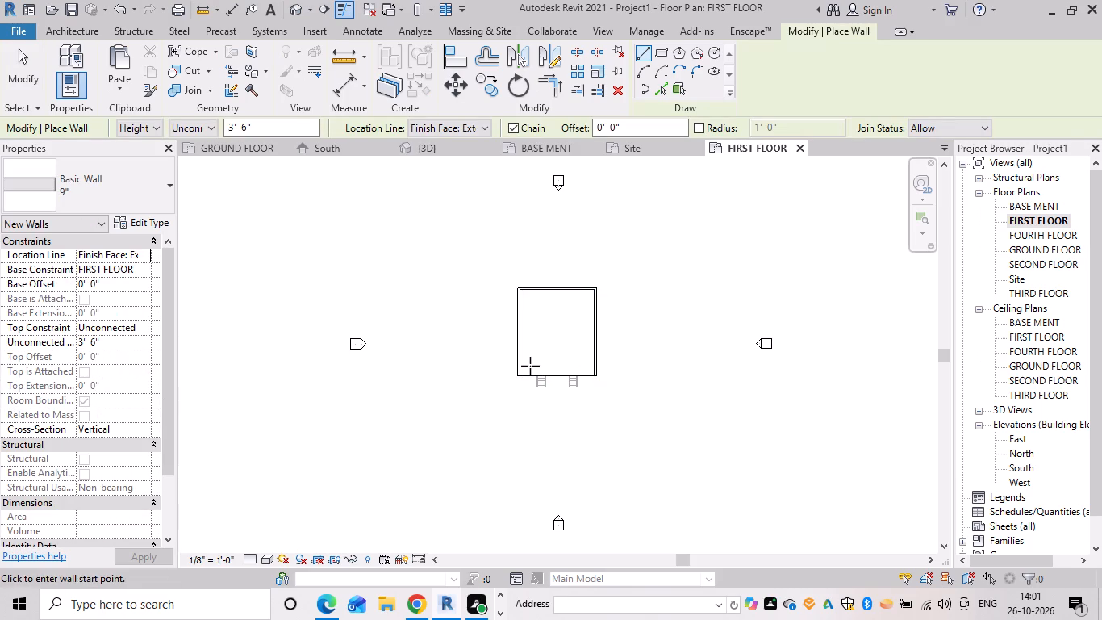
scroll(521, 362, "up", 4)
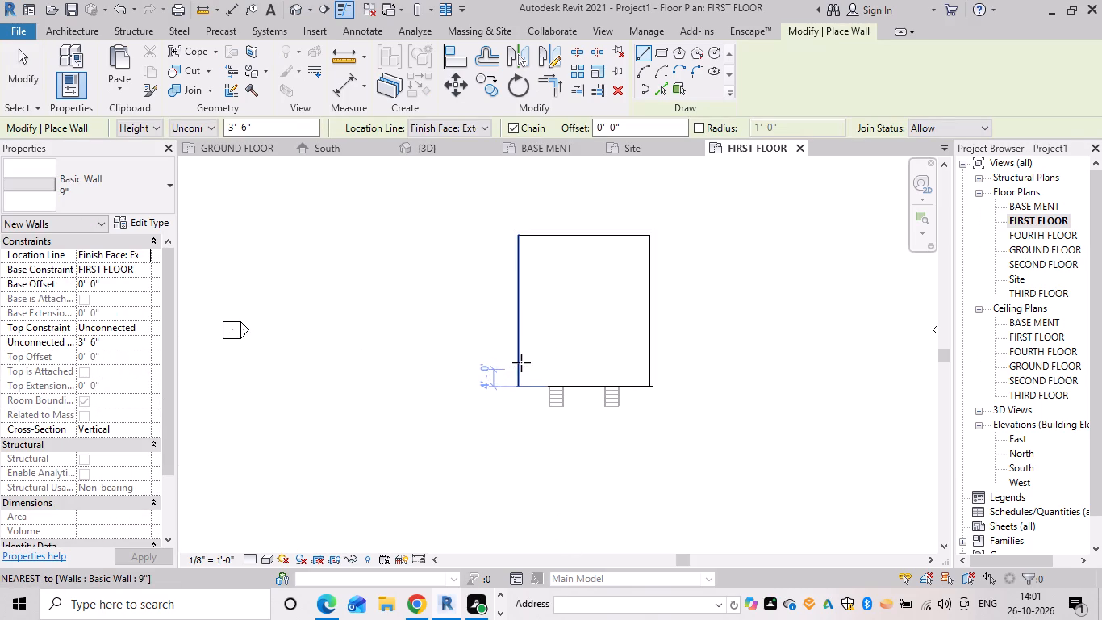
scroll(520, 365, "up", 3)
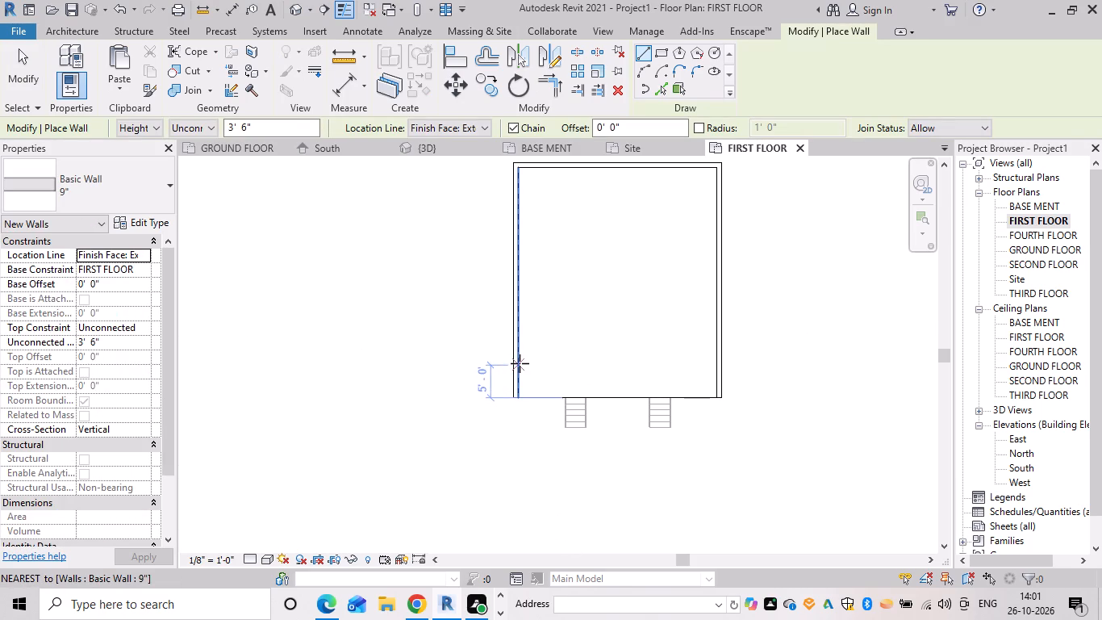
left_click(521, 362)
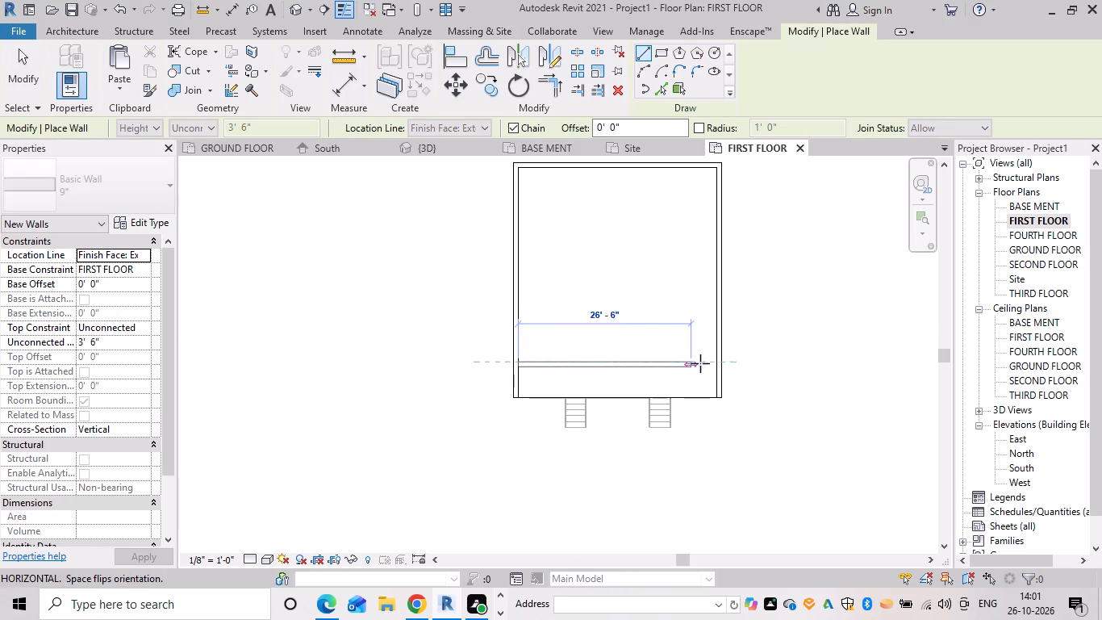
left_click(712, 362)
key("Escape")
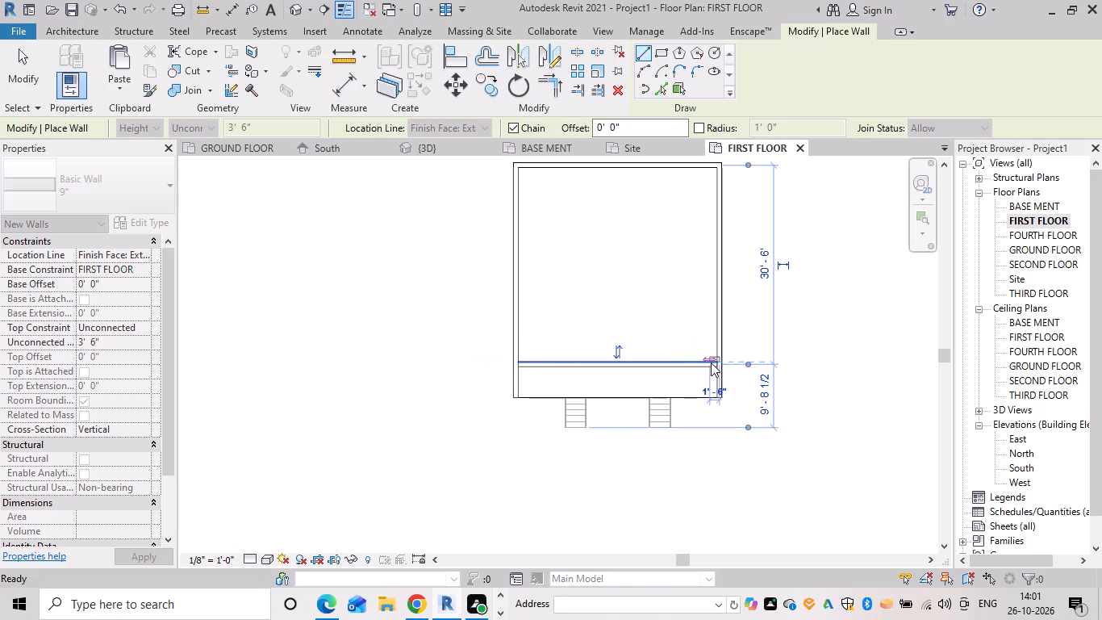
key("Escape")
key("Escape")
key("Escape")
key("Escape")
In the 3D view, set the new first-floor cross wall's top constraint to Up to level: FOURTH FLOOR.
left_click(464, 153)
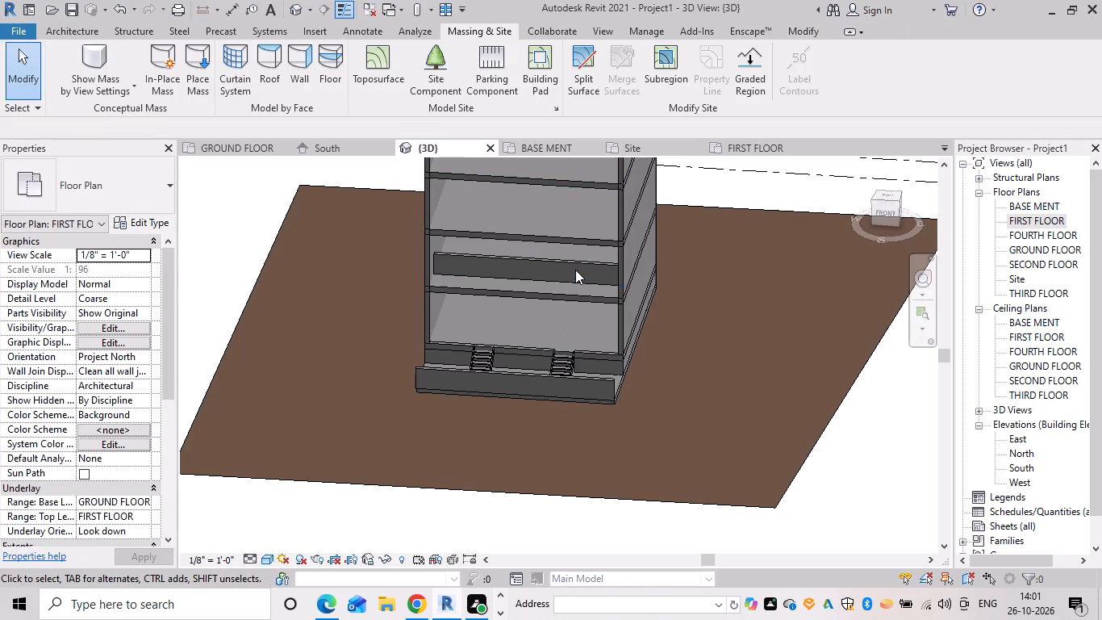
left_click(578, 263)
scroll(535, 280, "down", 5)
middle_click_drag(596, 317, 596, 296, "shift")
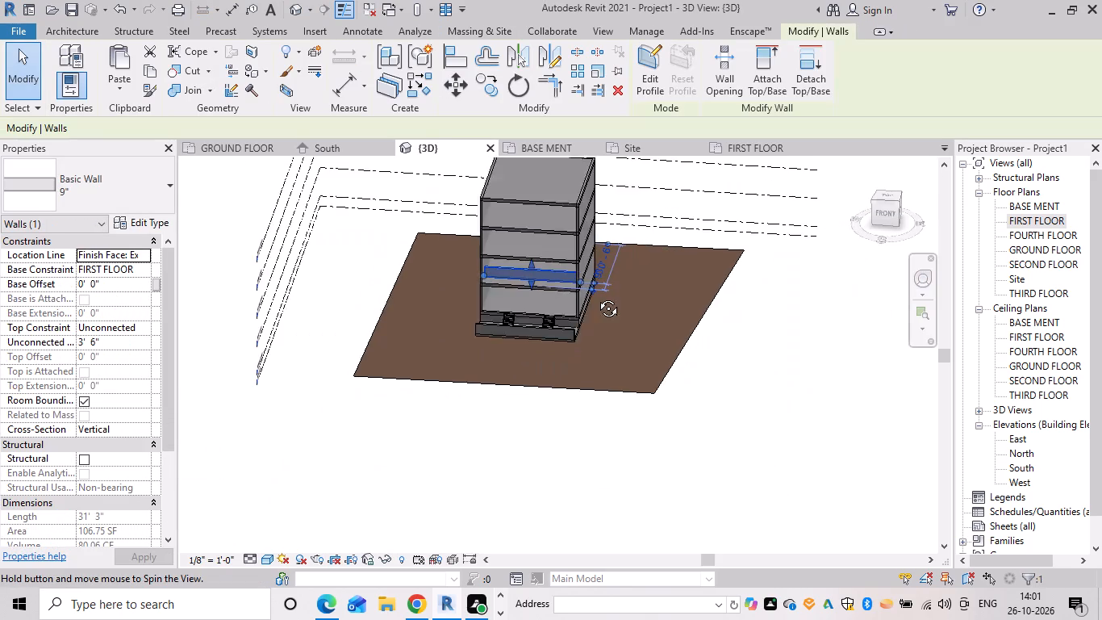
middle_click_drag(596, 296, 612, 252, "shift")
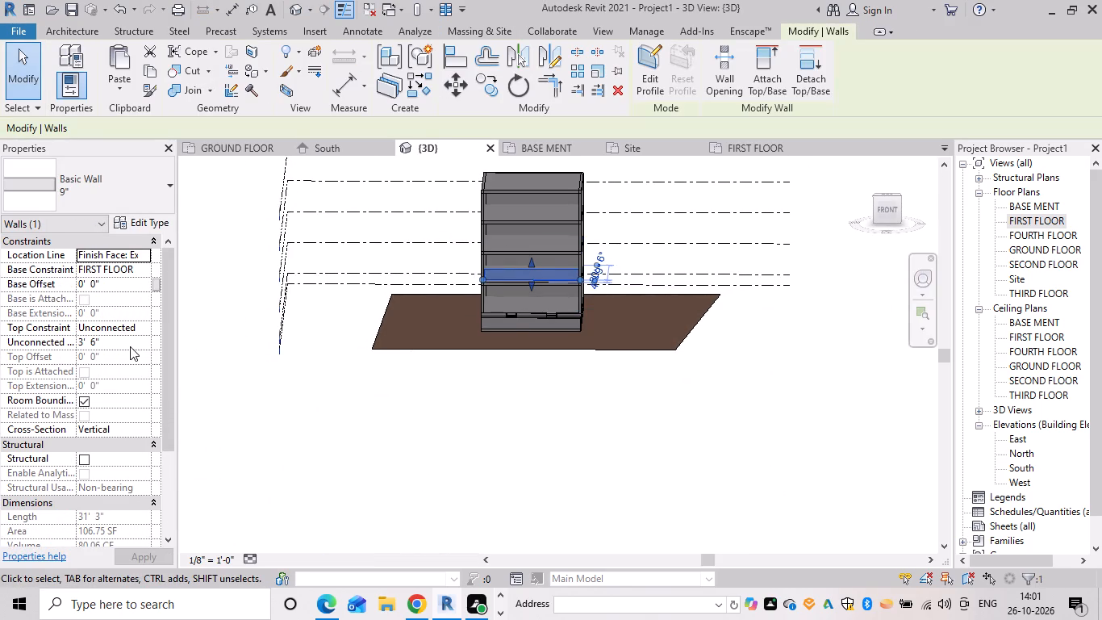
left_click(130, 347)
left_click(150, 332)
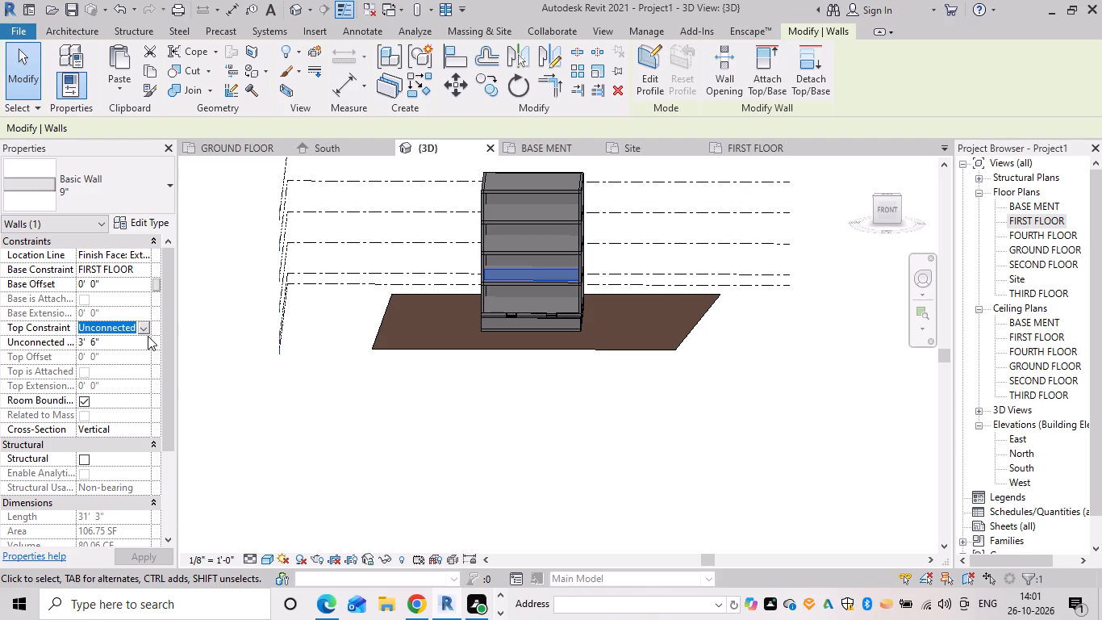
left_click(144, 329)
scroll(158, 412, "down", 2)
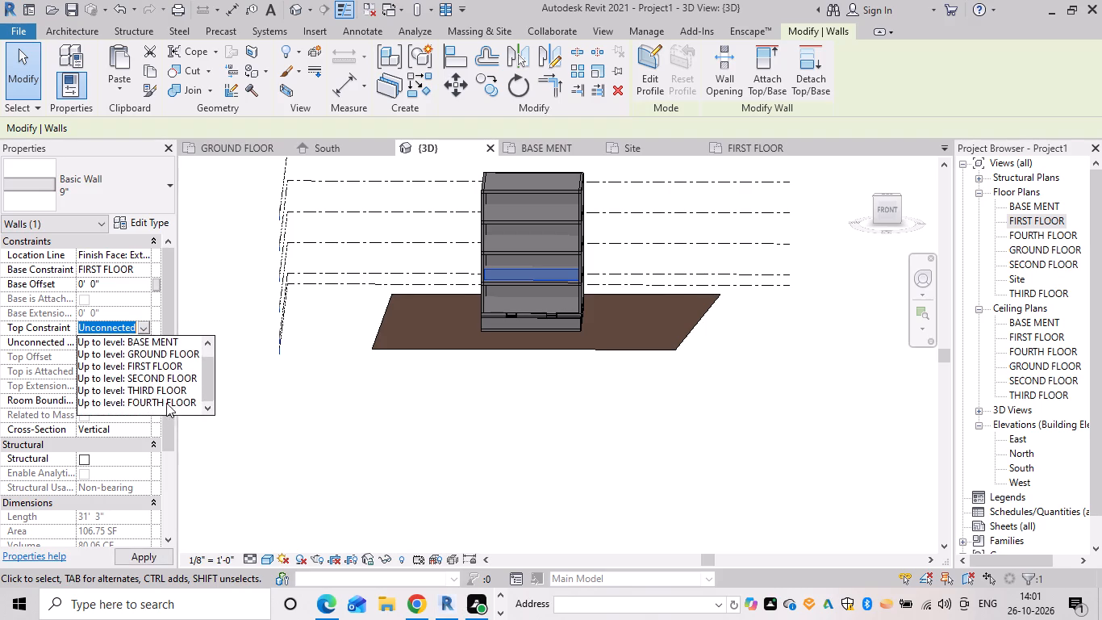
left_click(169, 402)
left_click(365, 423)
key("Escape")
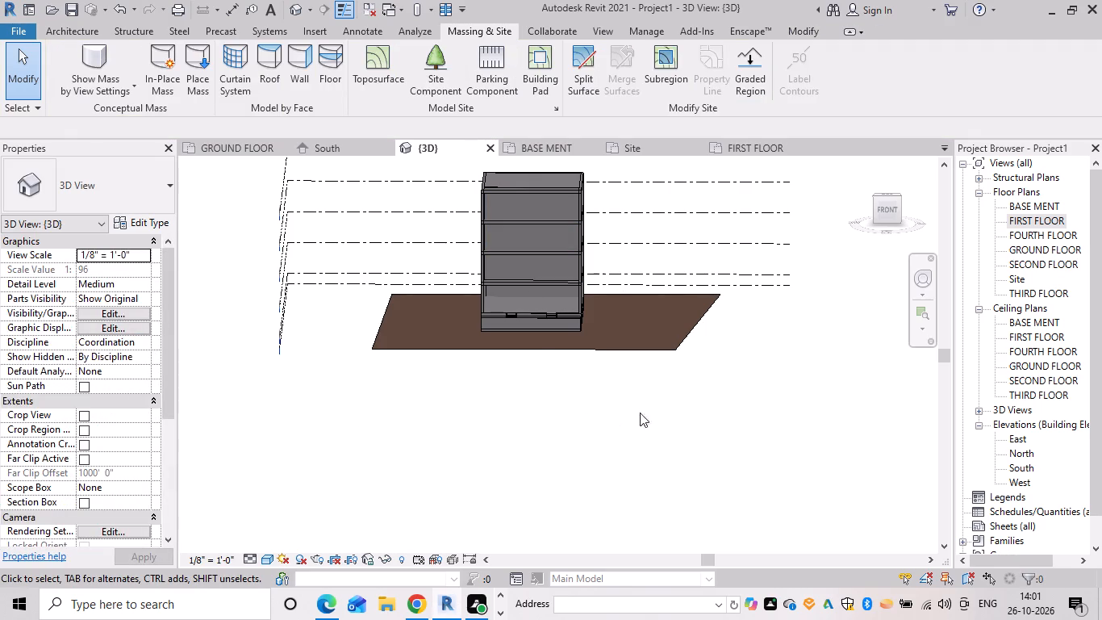
Examine the raised cross wall from the building's front right corner, checking where it meets the slabs, side wall and top slab.
scroll(682, 404, "down", 6)
middle_click_drag(619, 448, 477, 443, "shift")
scroll(631, 333, "up", 6)
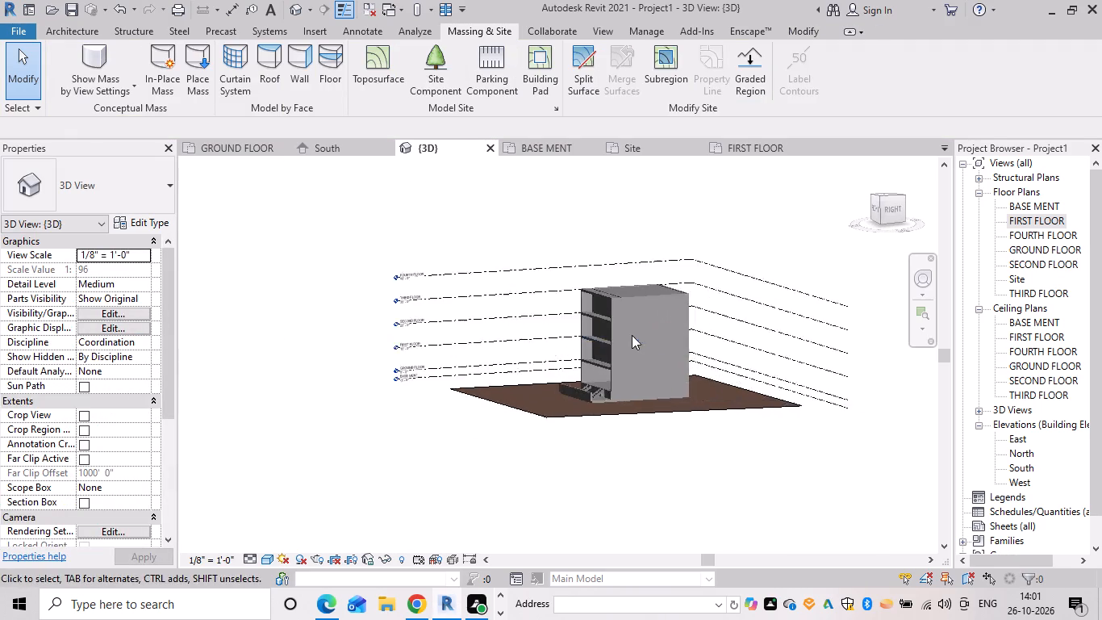
scroll(586, 324, "up", 5)
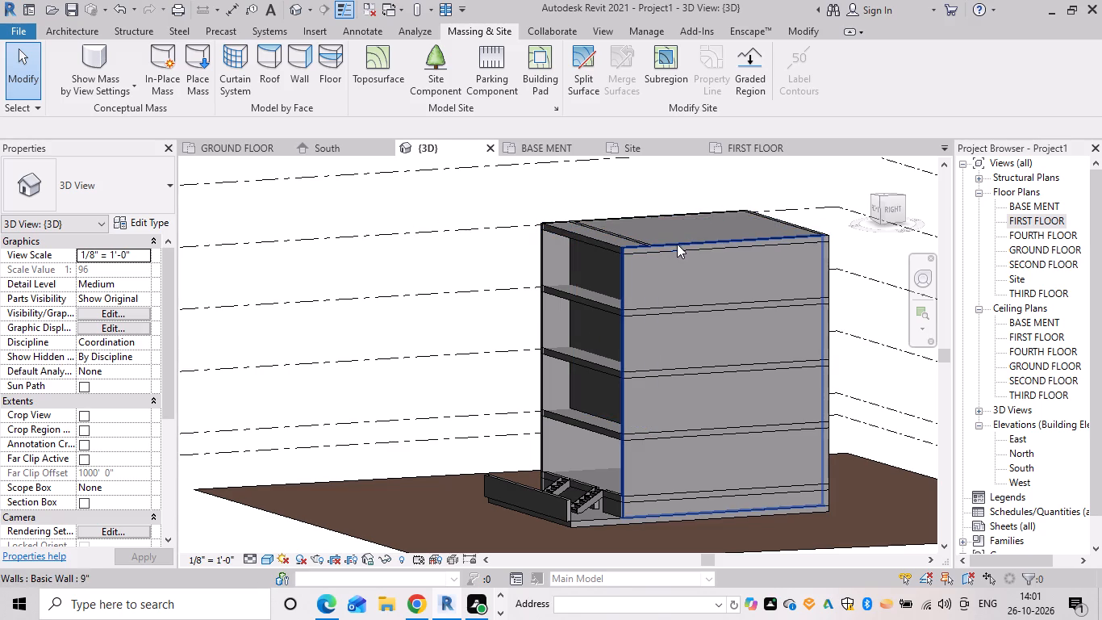
scroll(686, 242, "down", 4)
scroll(657, 245, "up", 5)
middle_click_drag(661, 245, 659, 310, "shift")
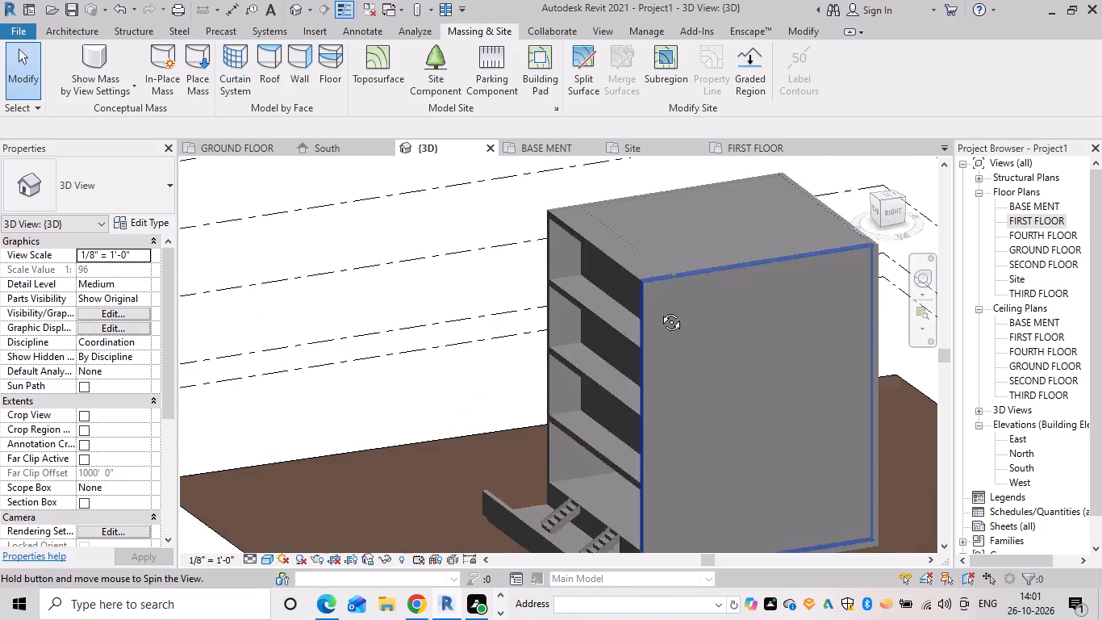
middle_click_drag(659, 310, 657, 311, "shift")
scroll(640, 285, "up", 5)
left_click(665, 266)
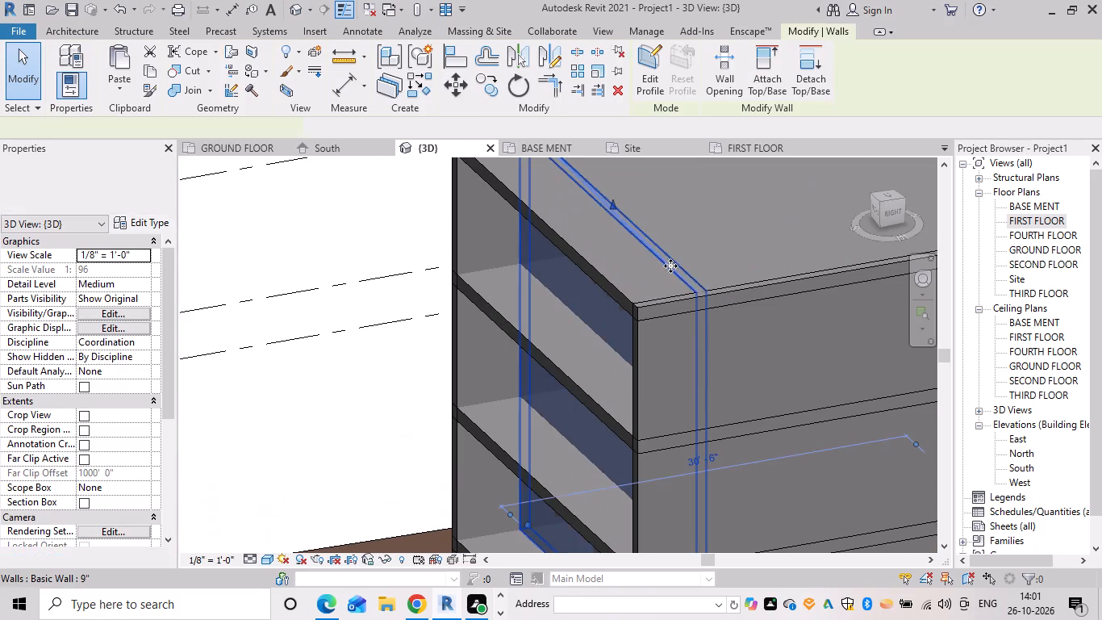
scroll(677, 266, "down", 4)
key("Escape")
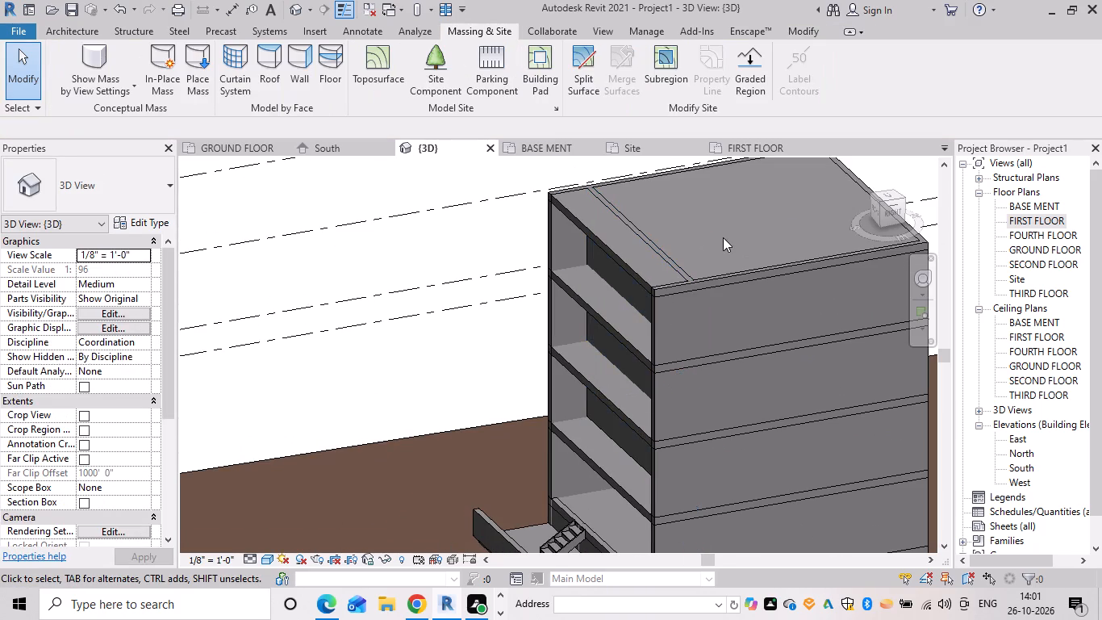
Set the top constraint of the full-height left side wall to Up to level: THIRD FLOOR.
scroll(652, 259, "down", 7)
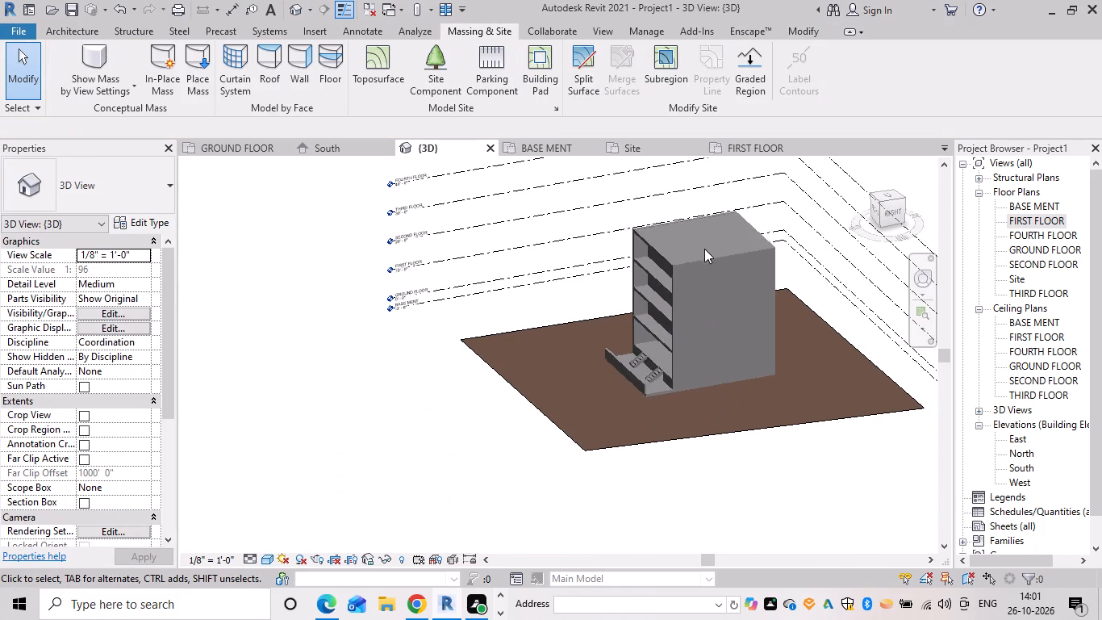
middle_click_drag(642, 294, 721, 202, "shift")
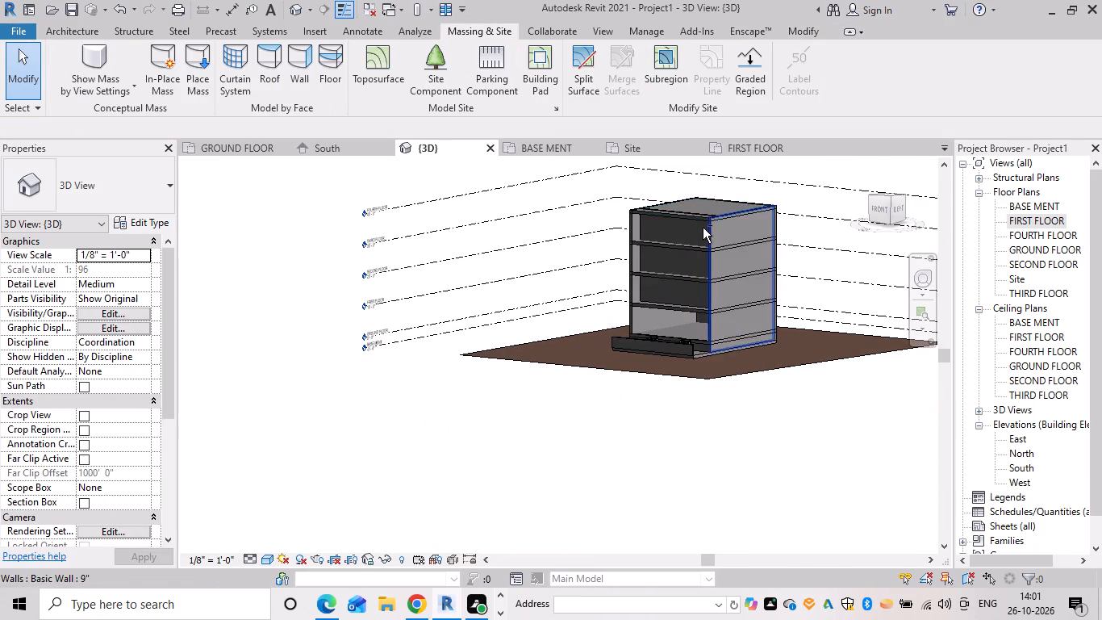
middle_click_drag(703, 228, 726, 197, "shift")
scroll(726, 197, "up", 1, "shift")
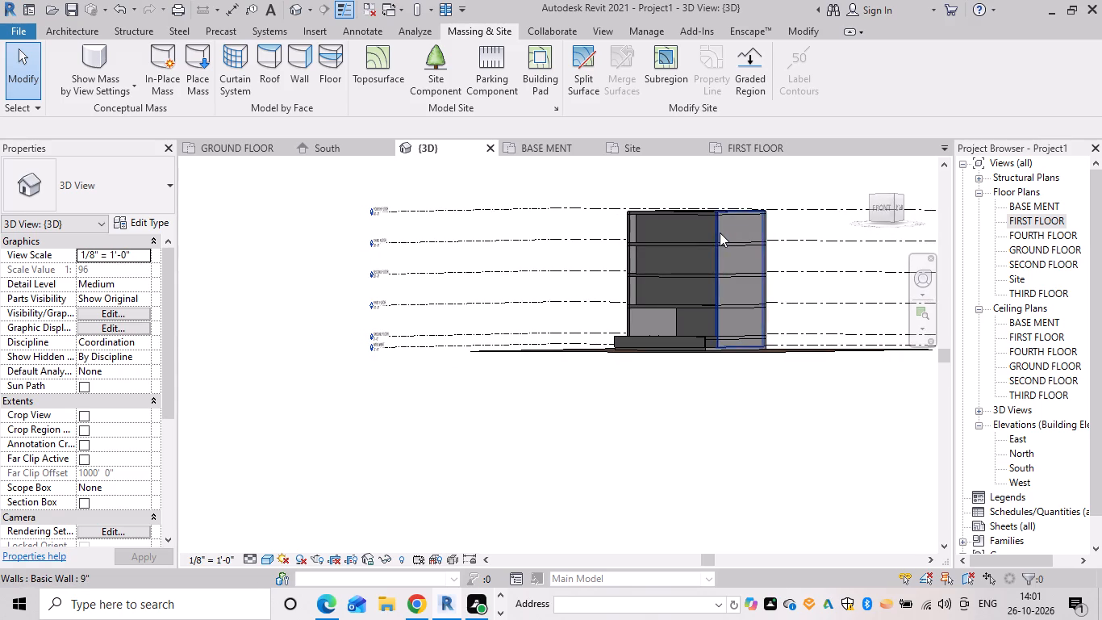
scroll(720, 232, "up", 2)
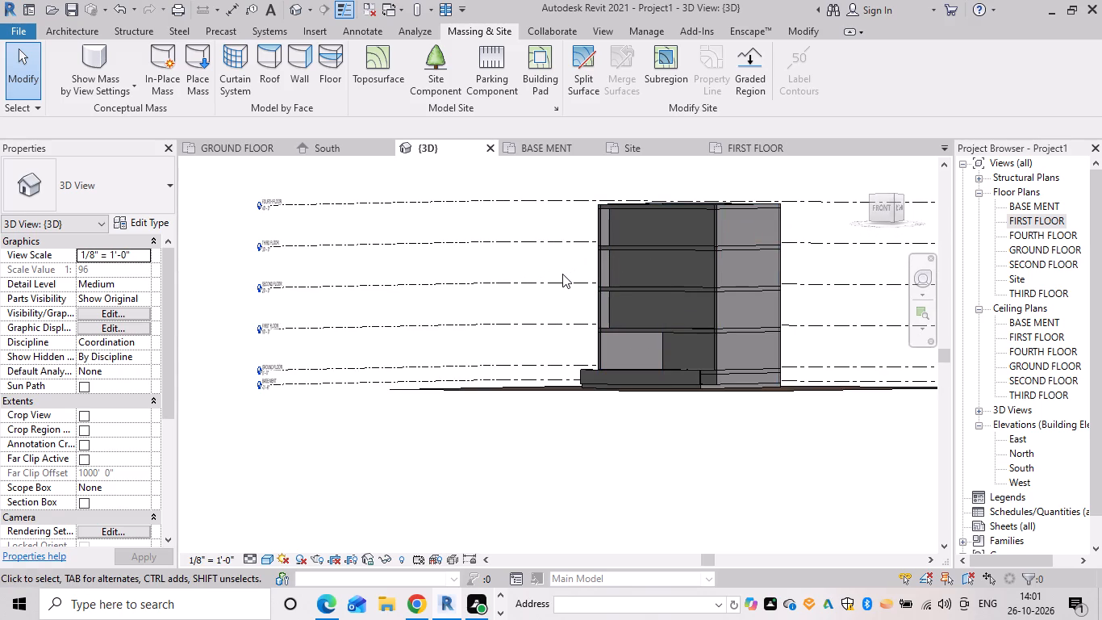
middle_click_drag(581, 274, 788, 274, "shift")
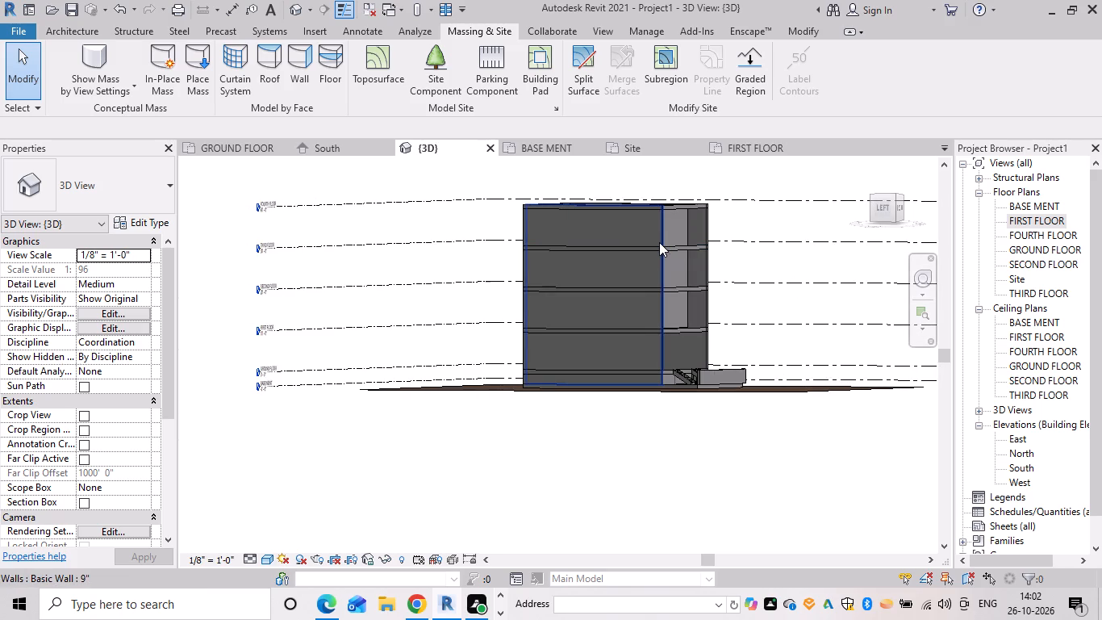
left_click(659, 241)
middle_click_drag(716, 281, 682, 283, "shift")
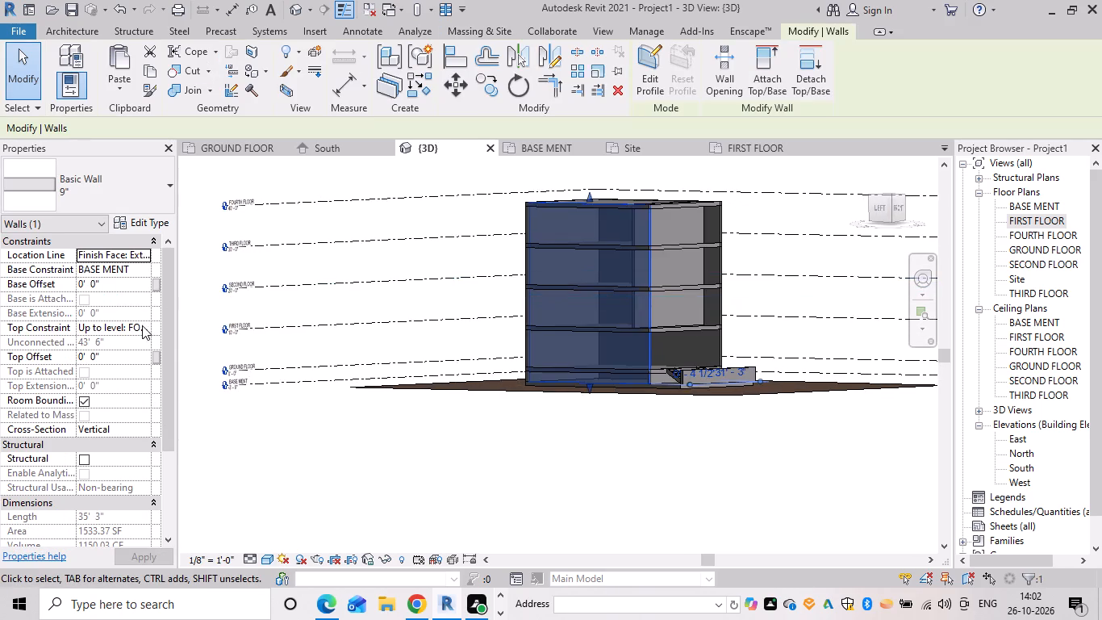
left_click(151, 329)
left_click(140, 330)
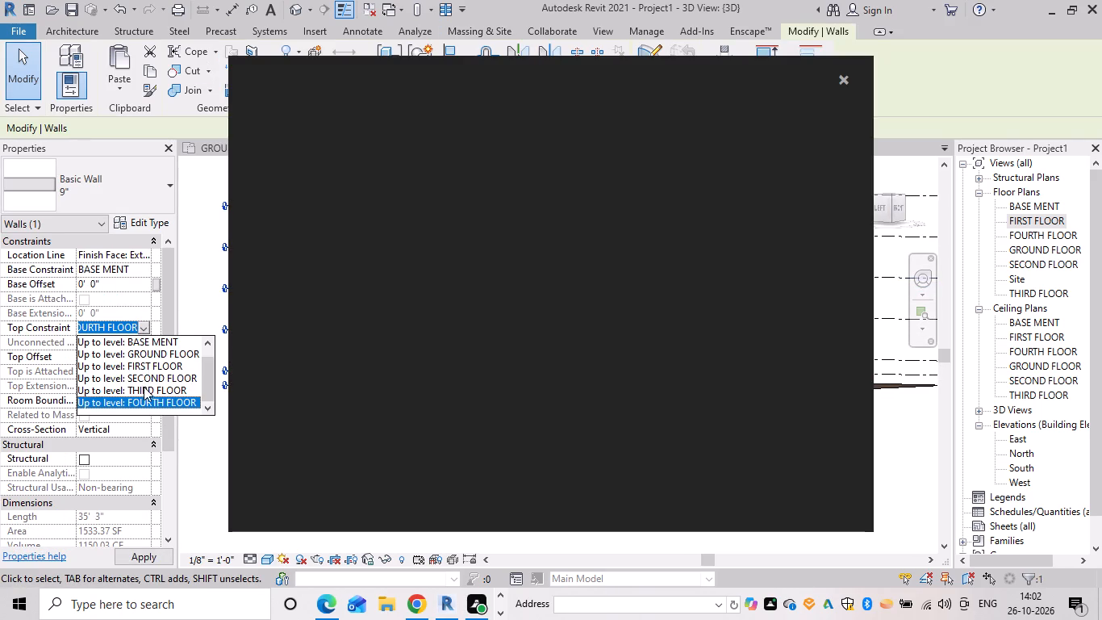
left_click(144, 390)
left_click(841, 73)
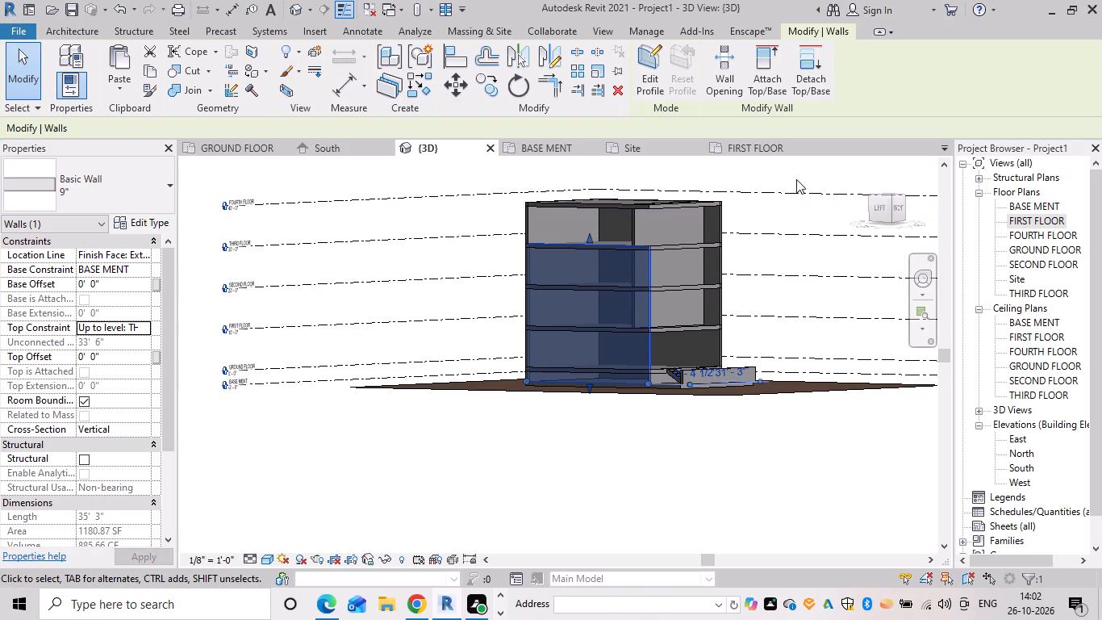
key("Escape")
Delete both full-height side walls of the building, starting with the left one.
middle_click_drag(769, 279, 611, 291, "shift")
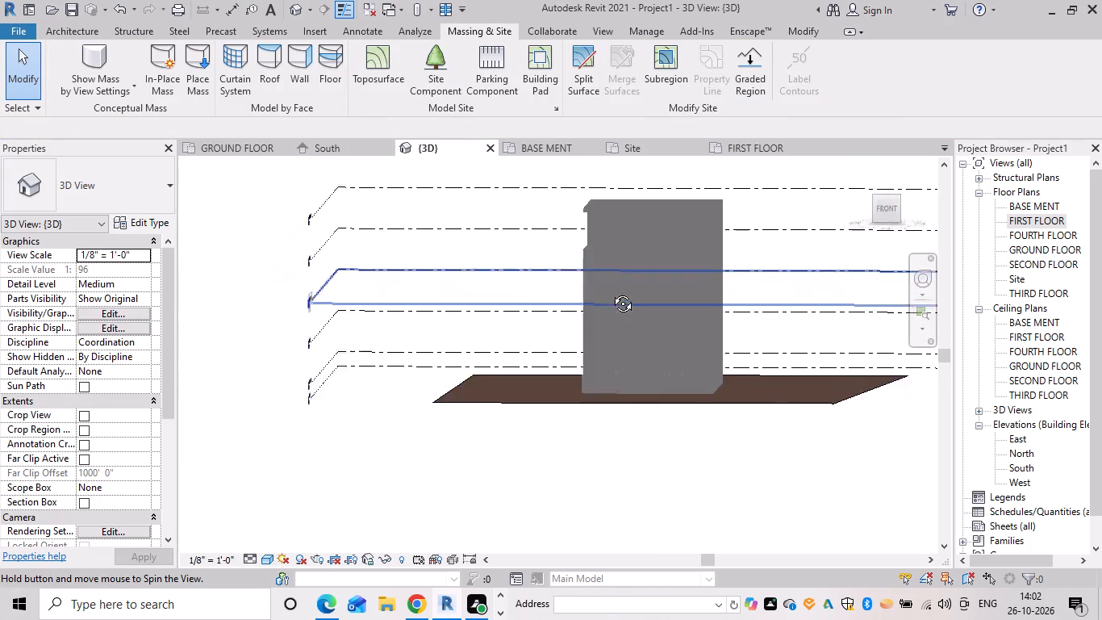
middle_click_drag(611, 291, 589, 295, "shift")
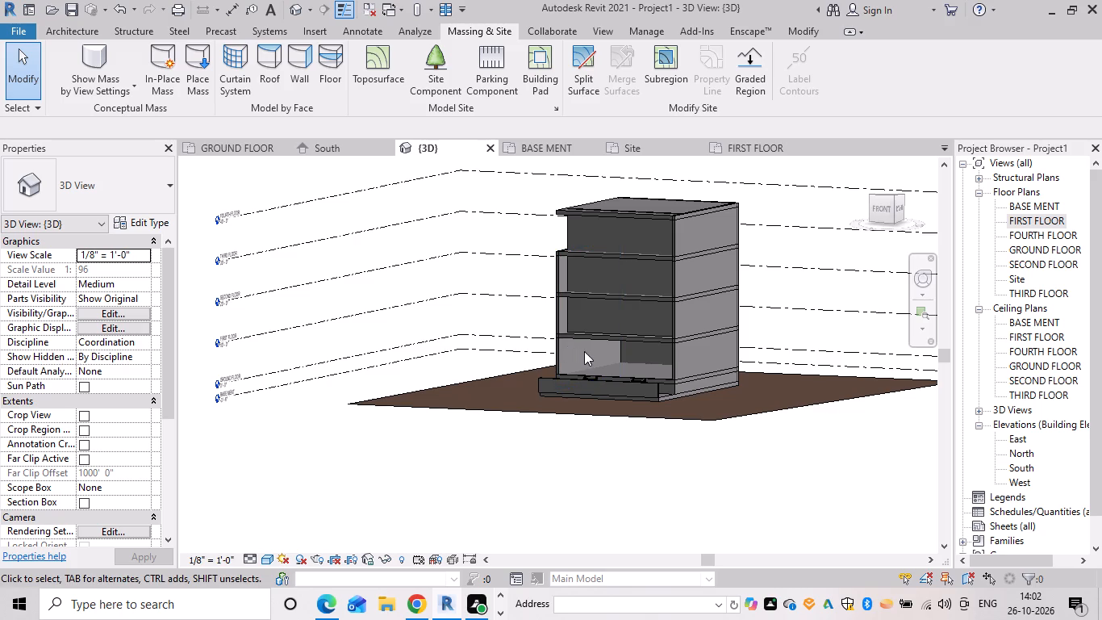
scroll(584, 358, "up", 4)
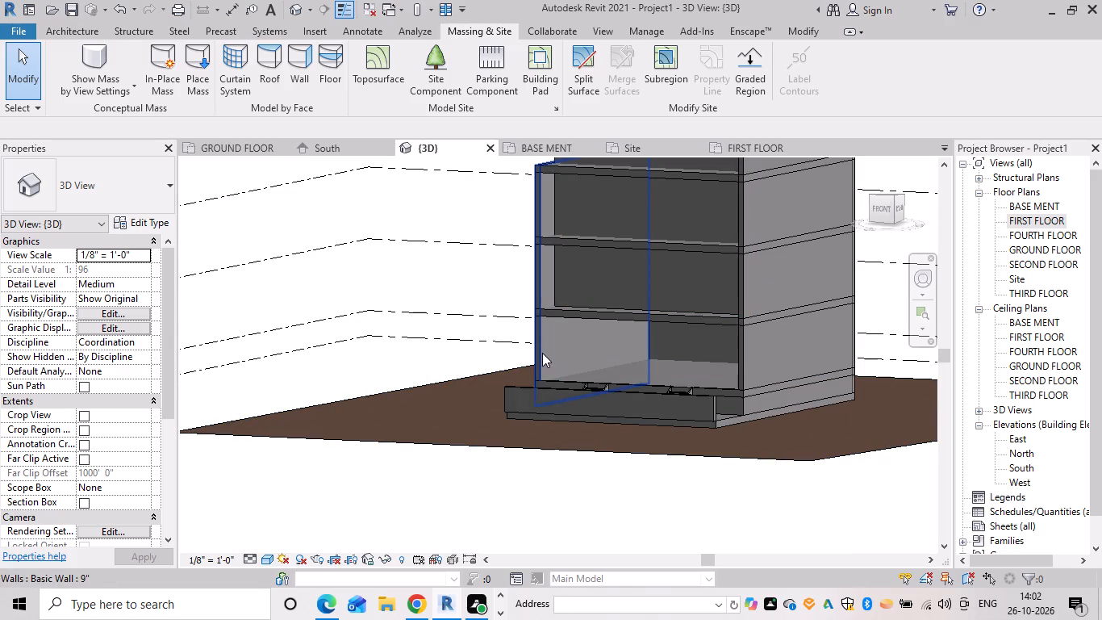
left_click(542, 353)
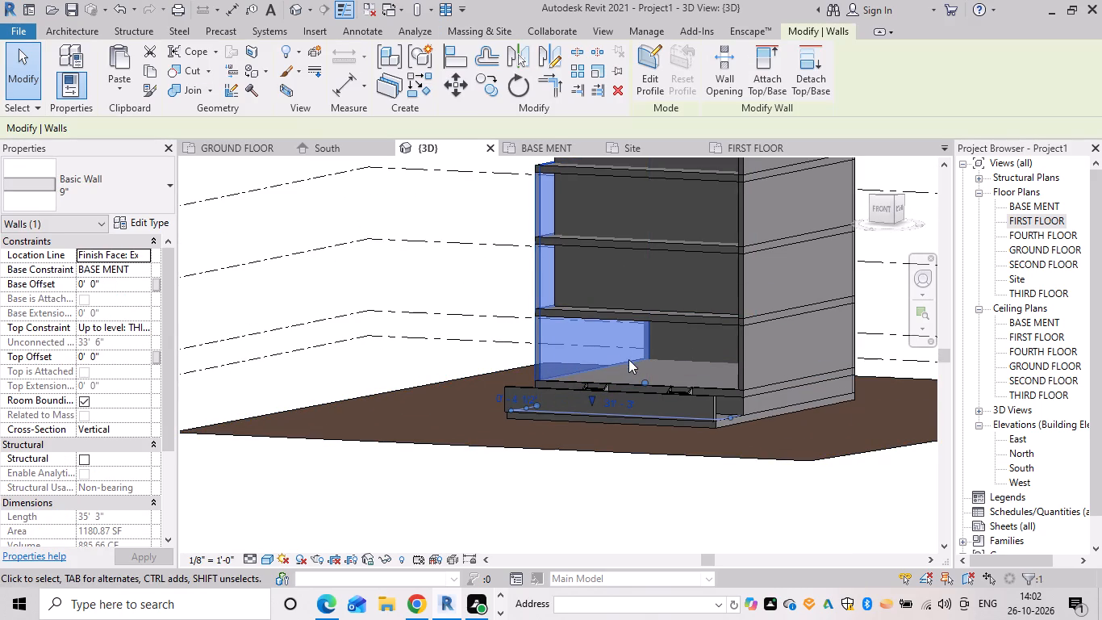
key("Delete")
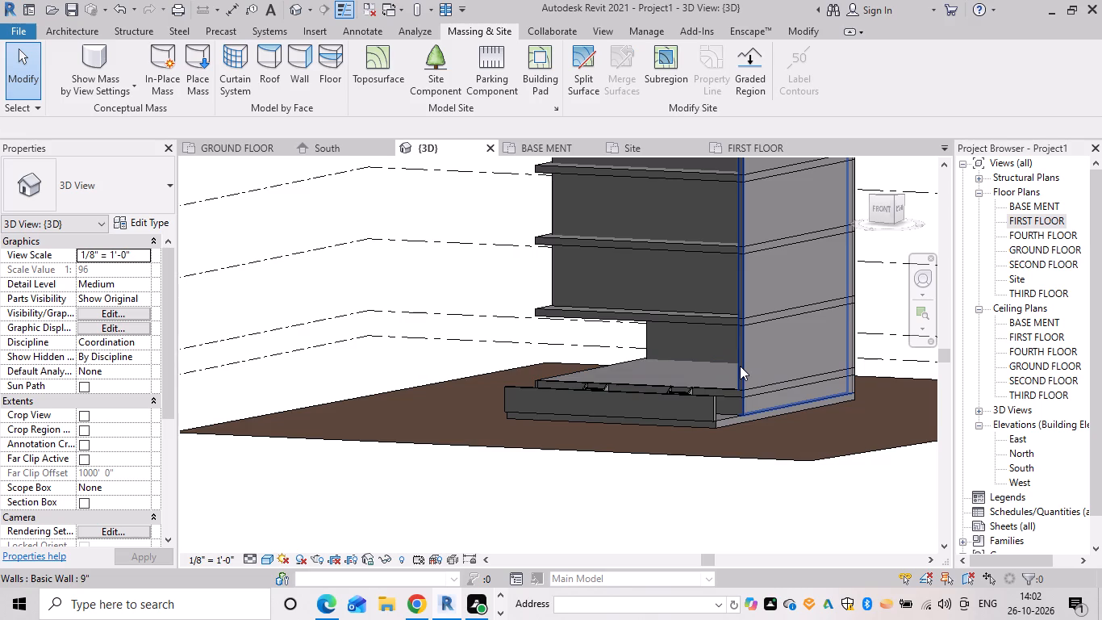
left_click(740, 366)
key("Delete")
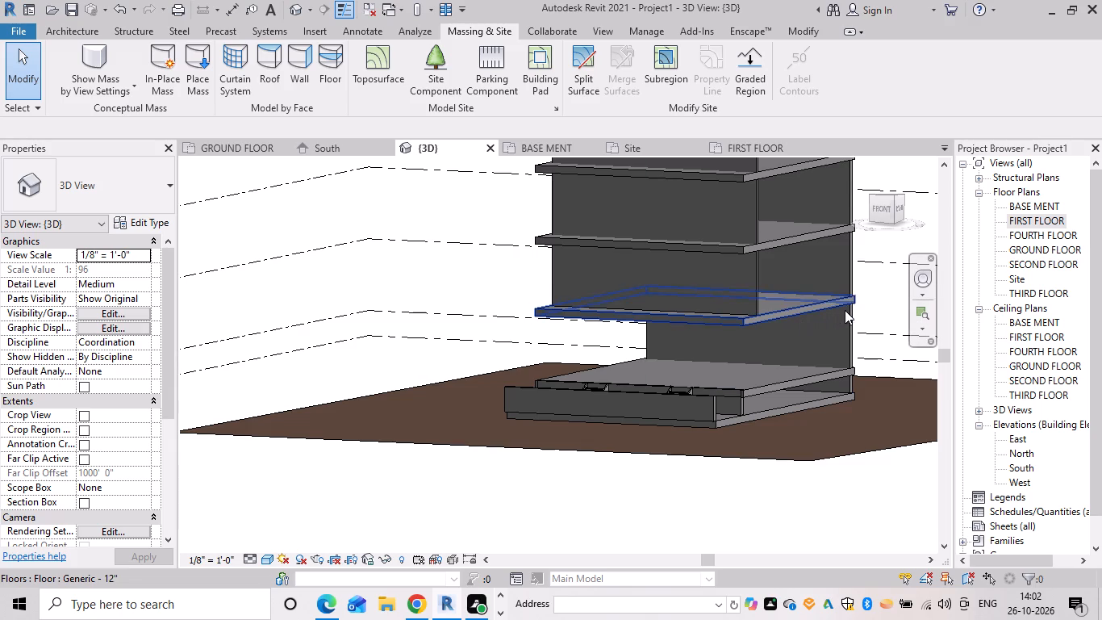
In the FIRST FLOOR plan, draw a 9" wall about 30' 6" long along the left slab edge, from the back corner to the front cross wall.
scroll(707, 361, "down", 3)
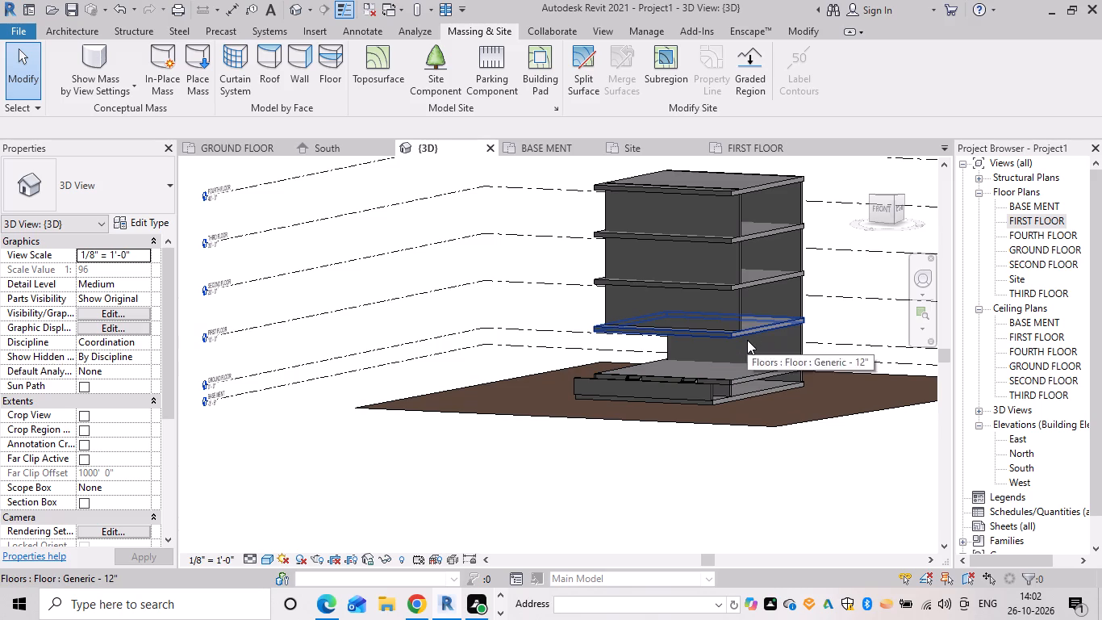
double_click(1050, 224)
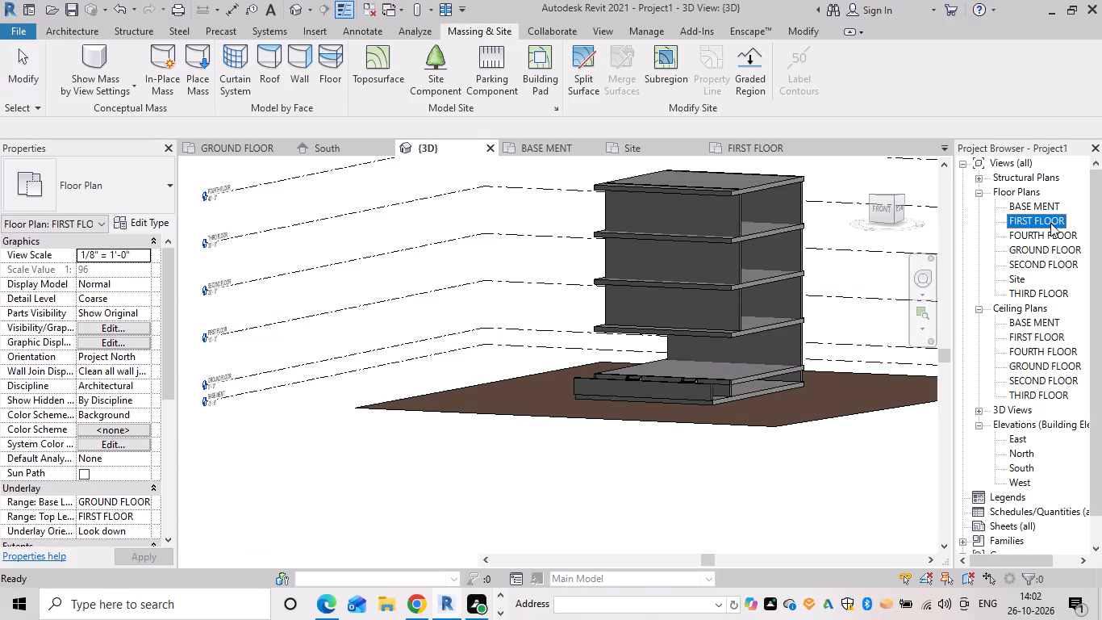
type("WA")
scroll(525, 171, "up", 4)
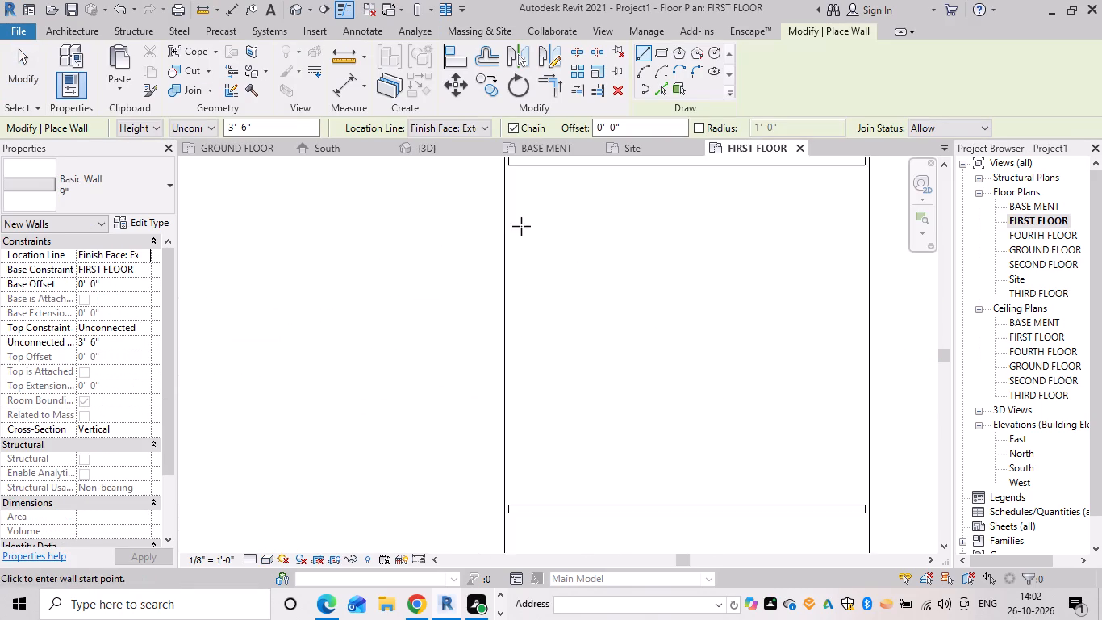
scroll(521, 226, "up", 5)
middle_click_drag(521, 226, 533, 436)
left_click_drag(500, 298, 501, 307)
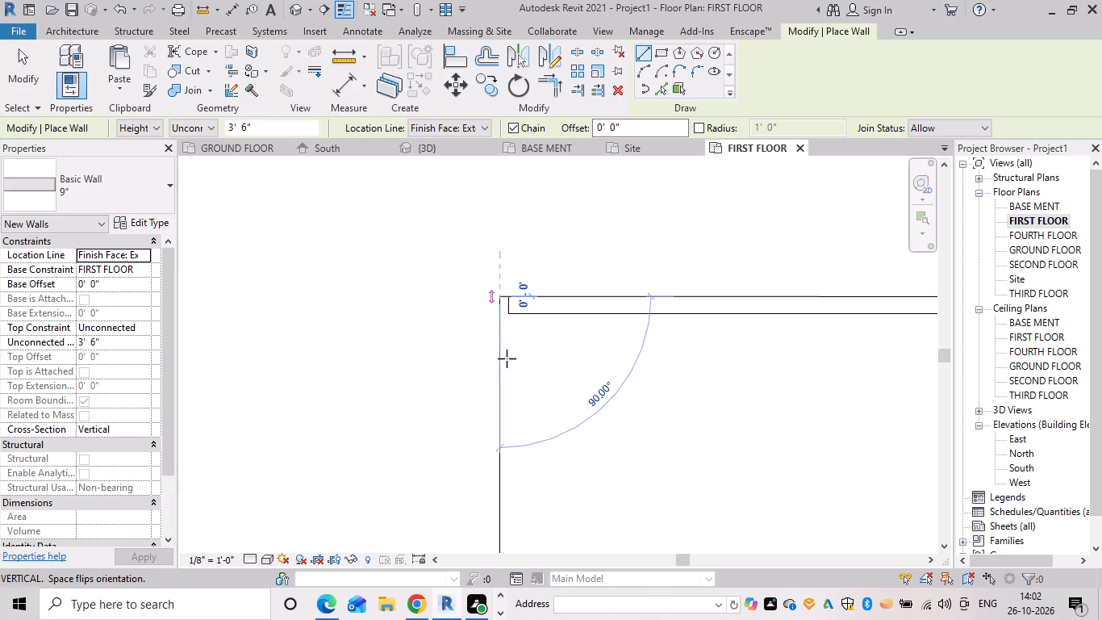
key("space")
scroll(535, 488, "down", 3)
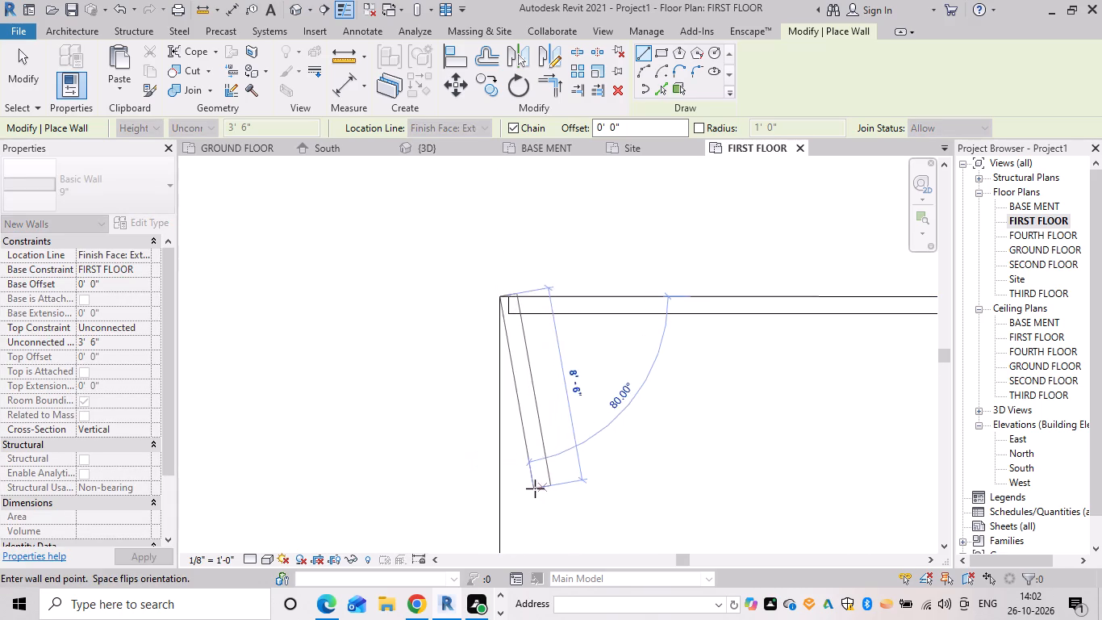
scroll(535, 488, "down", 3)
middle_click_drag(526, 392, 539, 165)
scroll(542, 450, "up", 6)
scroll(525, 530, "up", 4)
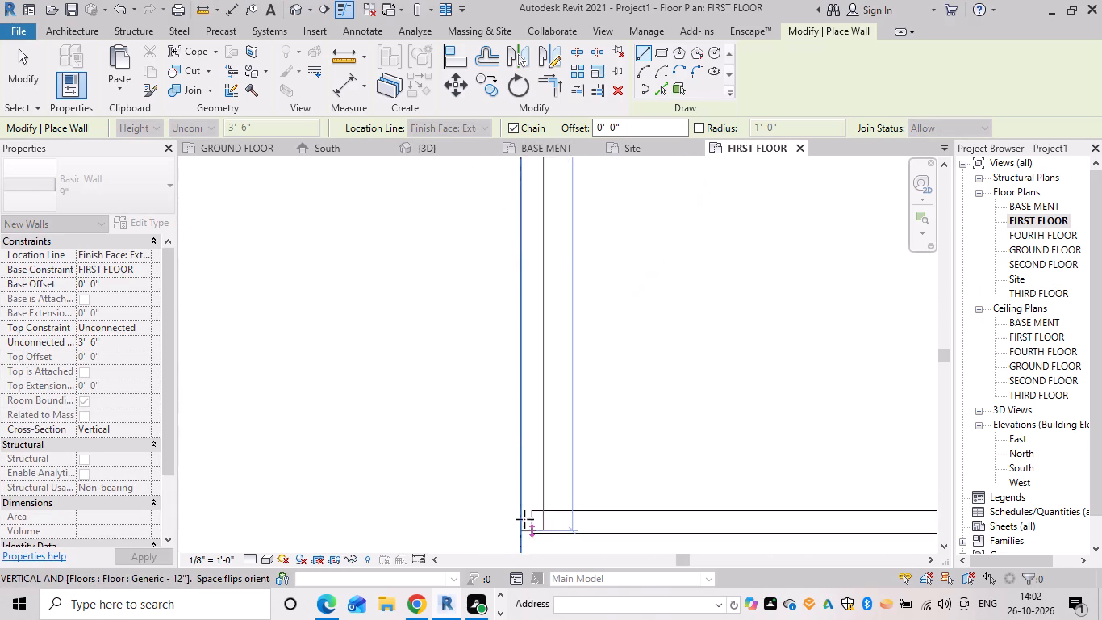
scroll(524, 519, "up", 1)
left_click(526, 507)
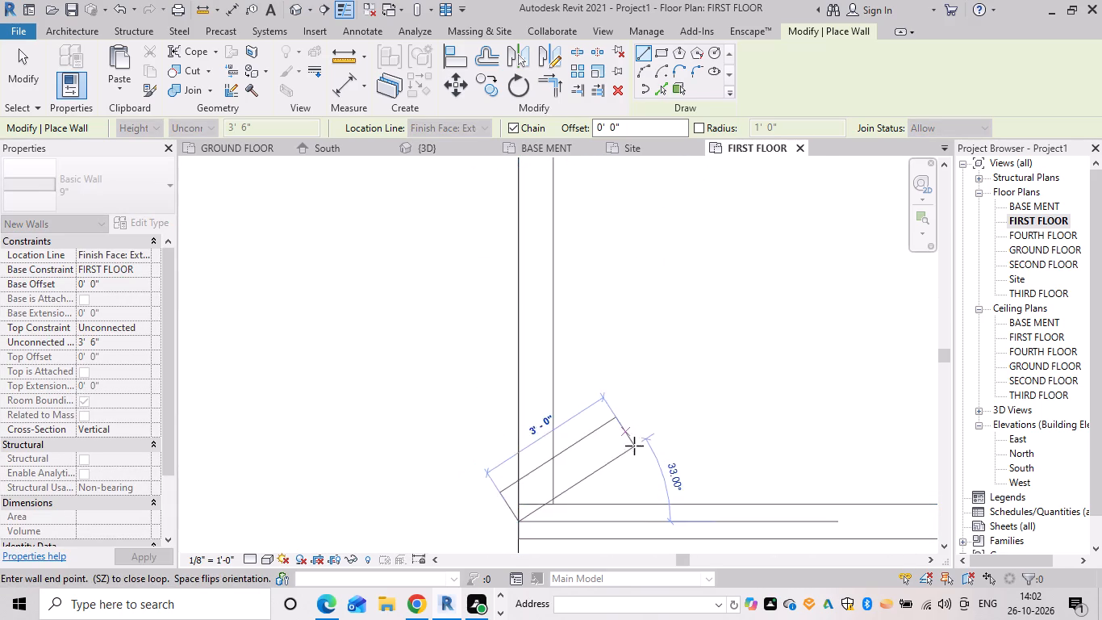
key("Escape")
Draw a matching 9" wall inside the right slab edge, from the back corner to the front cross wall.
scroll(662, 421, "down", 6)
scroll(665, 420, "up", 1)
middle_click_drag(665, 420, 336, 422)
scroll(687, 421, "down", 4)
middle_click_drag(667, 425, 498, 425)
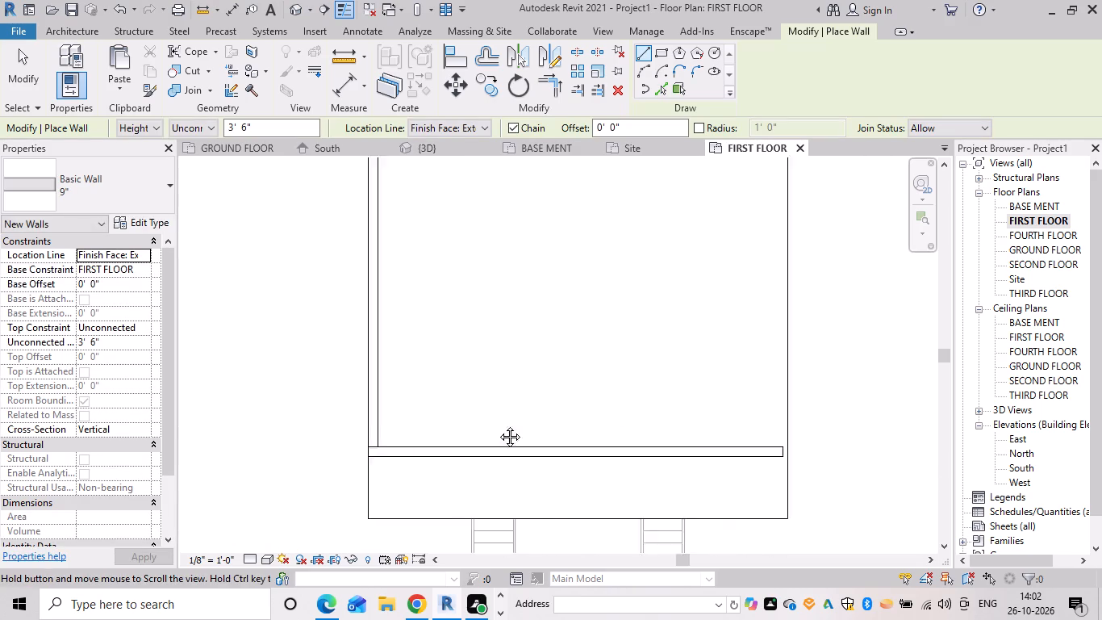
middle_click_drag(498, 425, 390, 425)
scroll(390, 425, "up", 1)
middle_click_drag(591, 355, 568, 594)
scroll(591, 355, "down", 2)
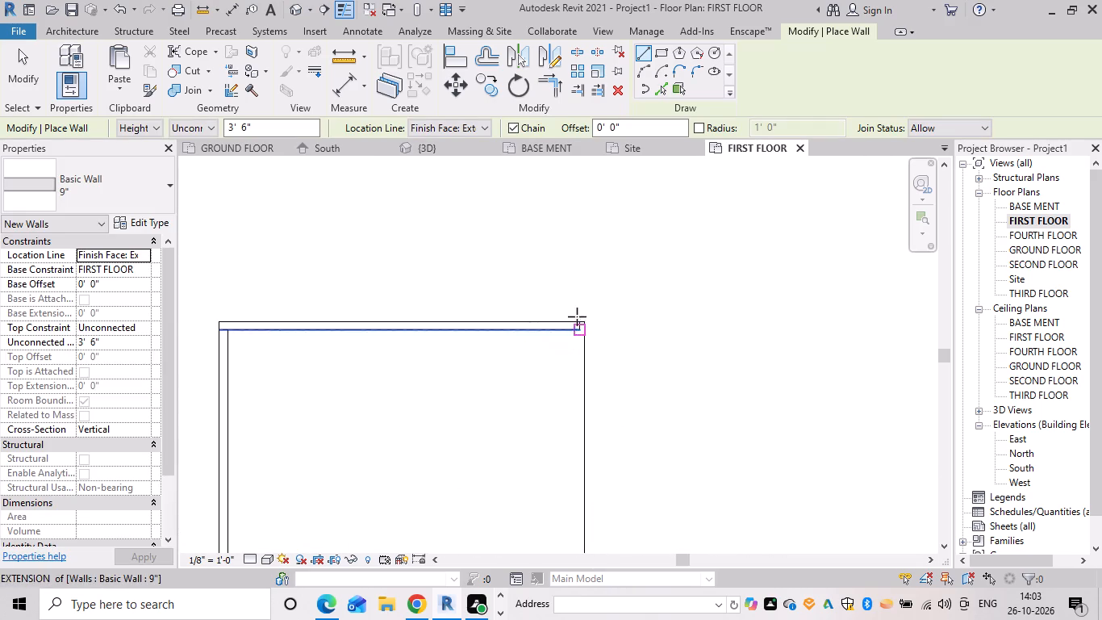
scroll(577, 316, "up", 8)
left_click(593, 331)
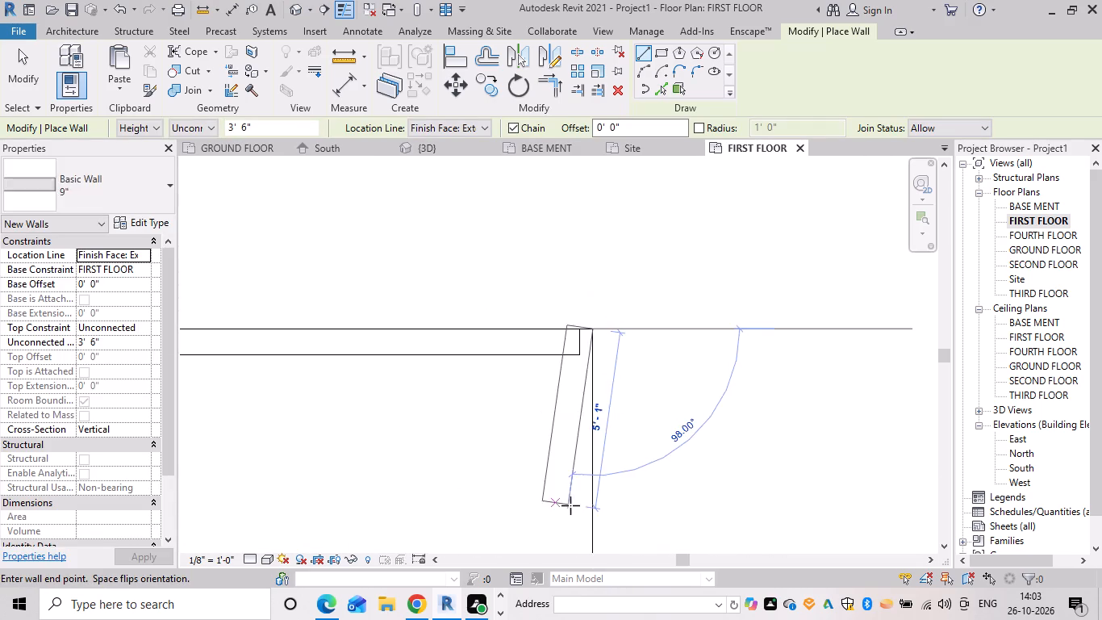
scroll(572, 448, "down", 4)
middle_click_drag(557, 441, 548, 148)
scroll(576, 442, "down", 6)
middle_click_drag(580, 462, 625, 111)
scroll(631, 223, "up", 12)
middle_click_drag(627, 218, 632, 320)
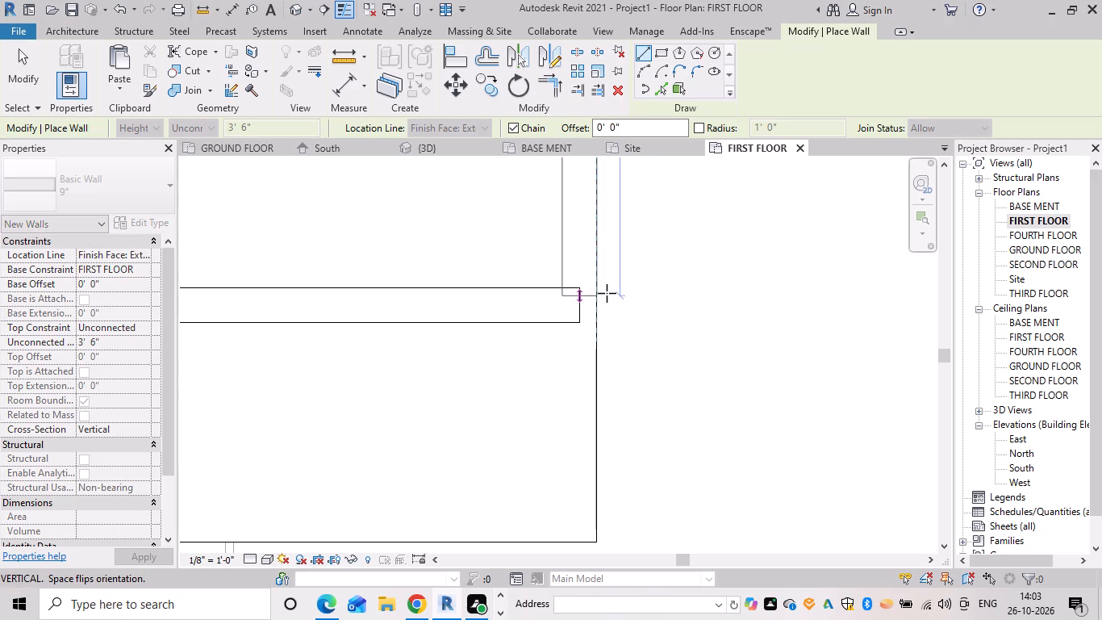
left_click(607, 290)
key("Escape")
key("Escape")
key("Escape")
key("Escape")
In the 3D view, set the top constraint of both new first-floor side walls to Up to level: THIRD FLOOR.
scroll(585, 259, "down", 7)
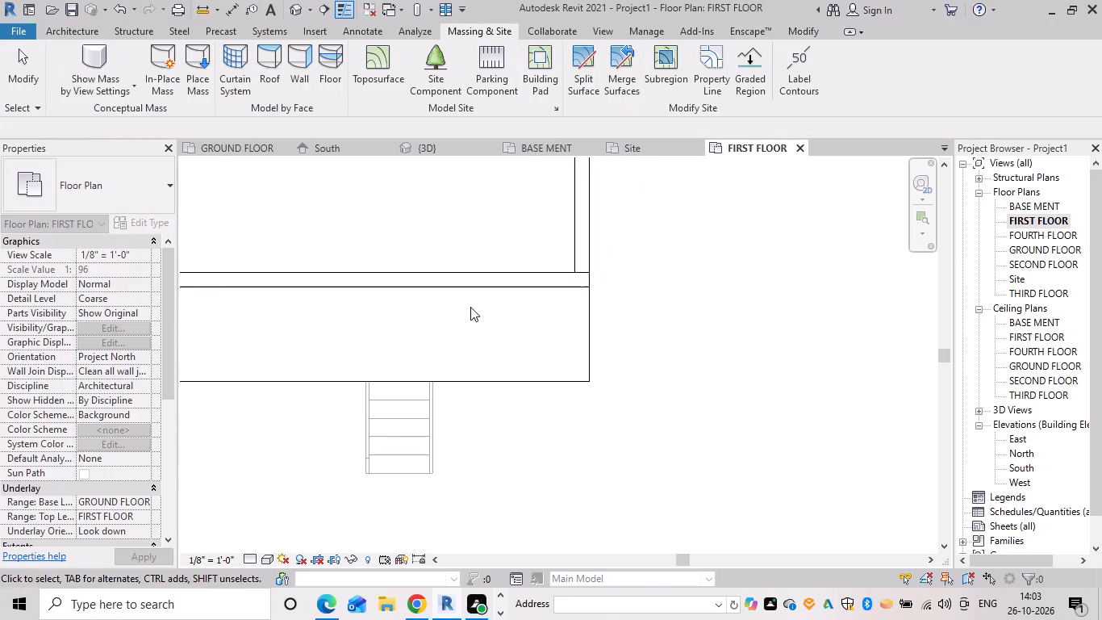
scroll(470, 307, "down", 4)
middle_click_drag(469, 307, 620, 358)
scroll(411, 339, "up", 5)
middle_click_drag(410, 337, 419, 379)
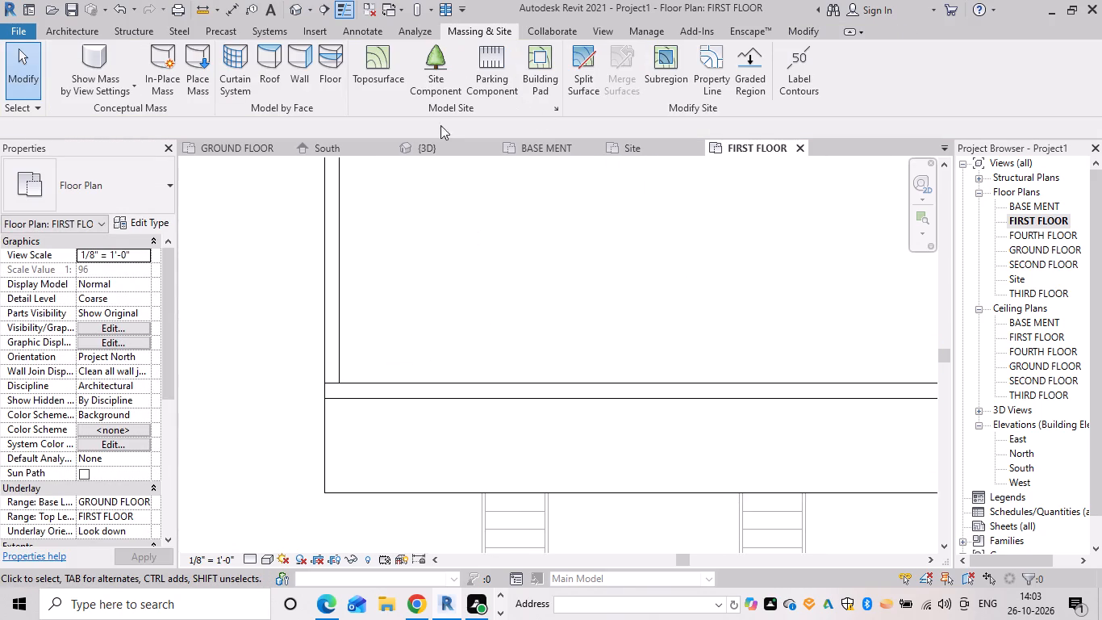
left_click(445, 149)
scroll(548, 299, "down", 2)
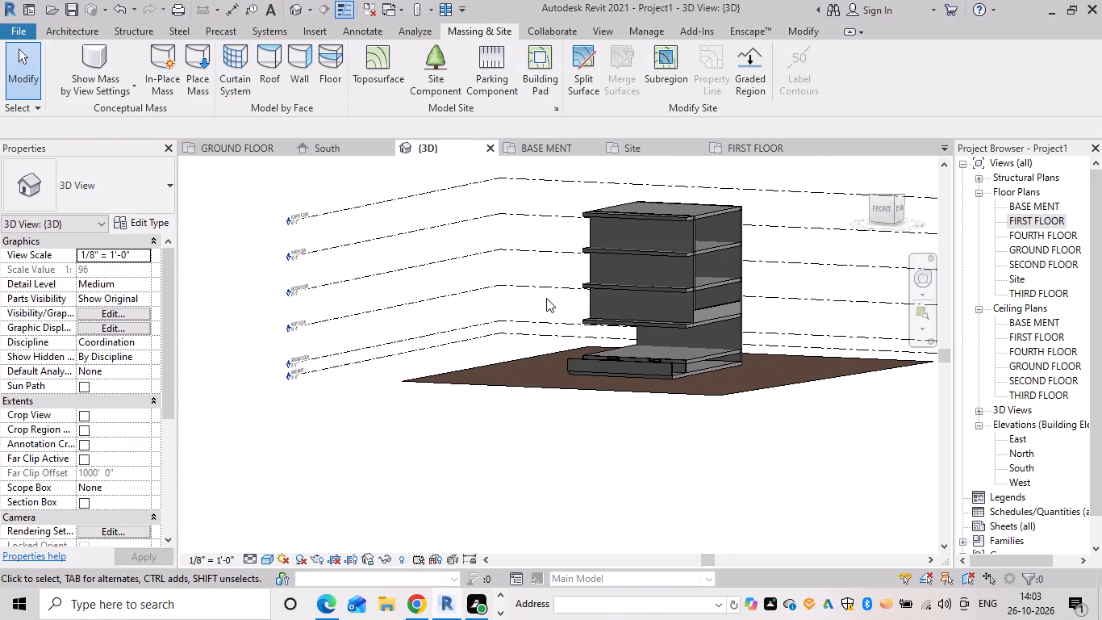
middle_click_drag(564, 300, 702, 316, "shift")
scroll(628, 304, "up", 6)
key("Escape")
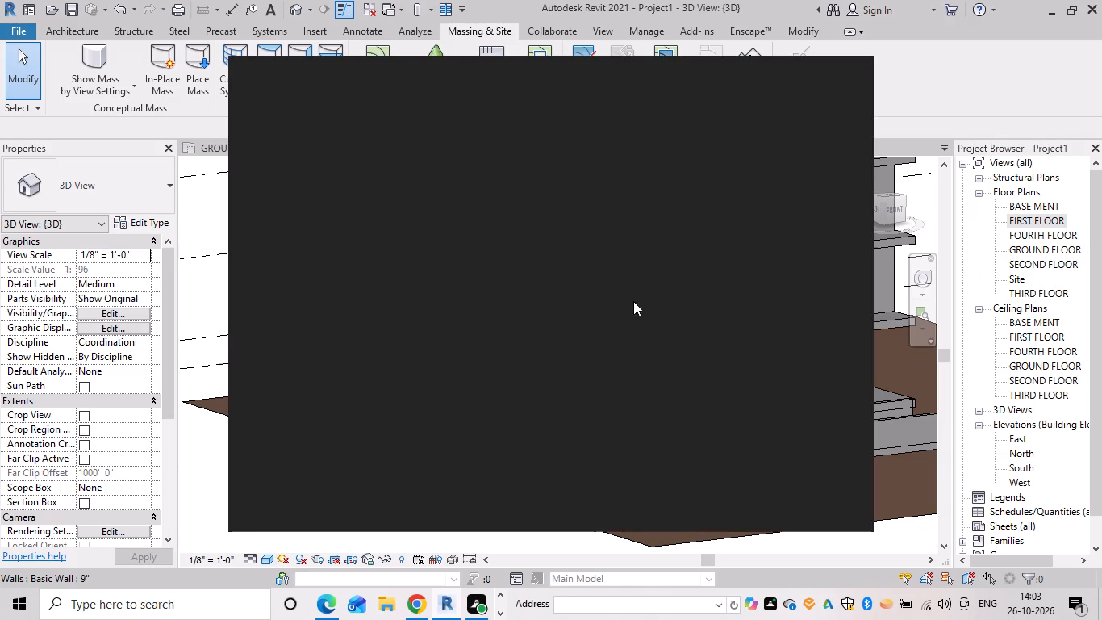
left_click(841, 77)
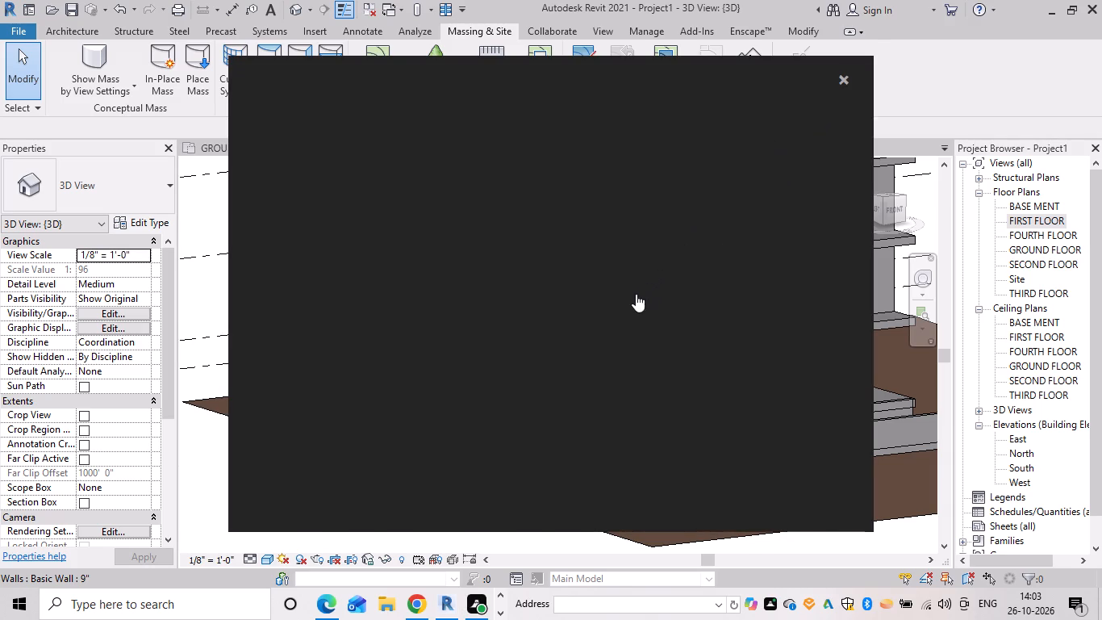
left_click(638, 299)
scroll(684, 318, "down", 6)
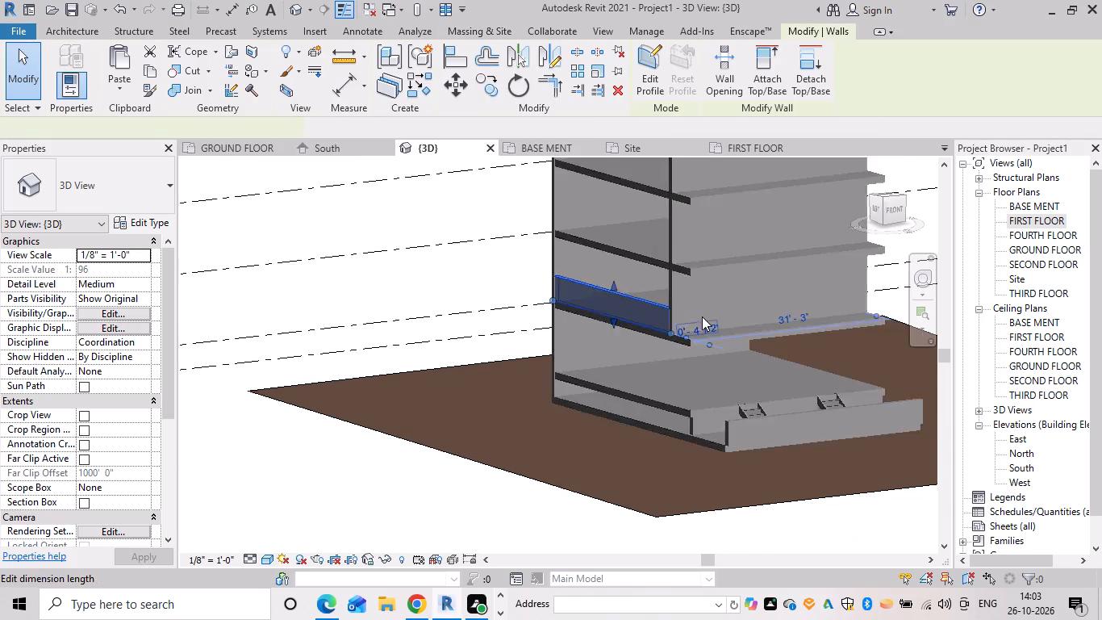
middle_click_drag(740, 320, 544, 316, "shift")
scroll(709, 323, "up", 6)
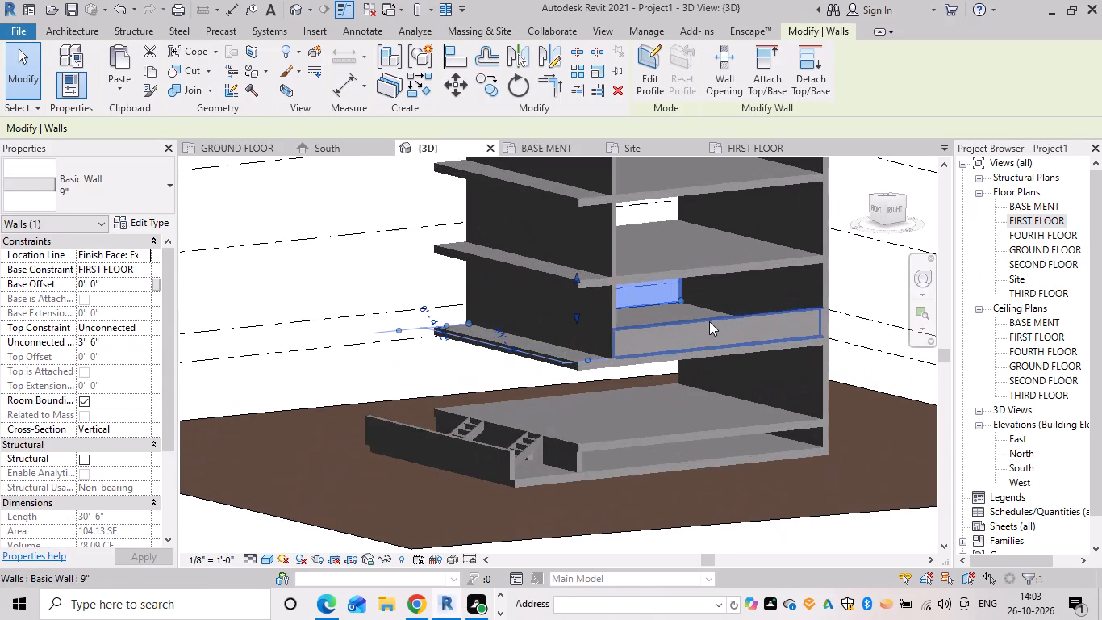
left_click(709, 321, "ctrl")
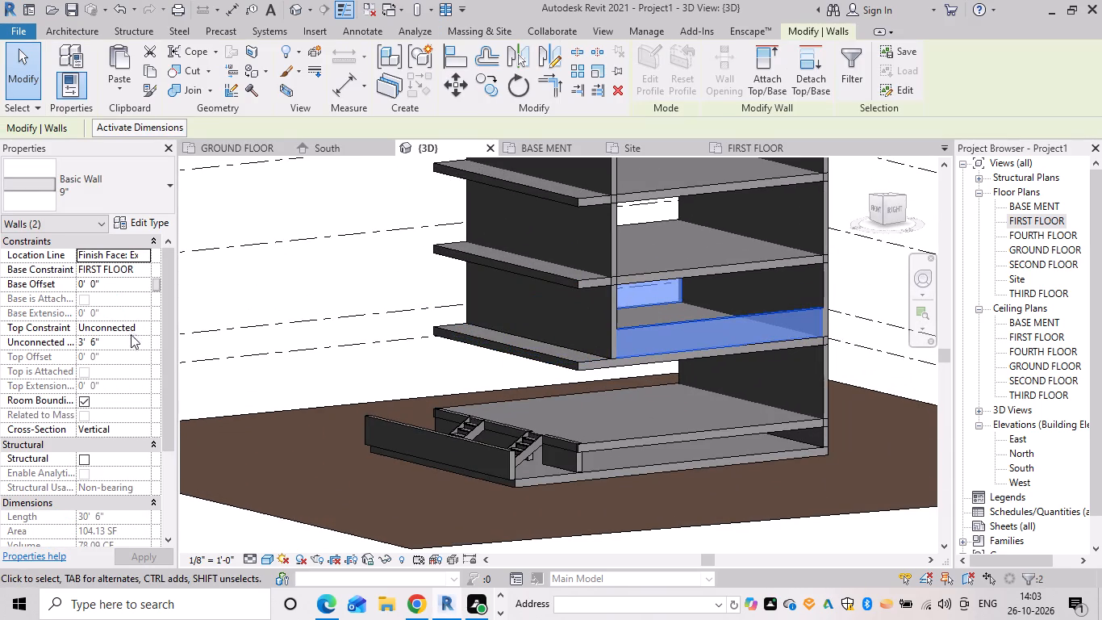
left_click(148, 329)
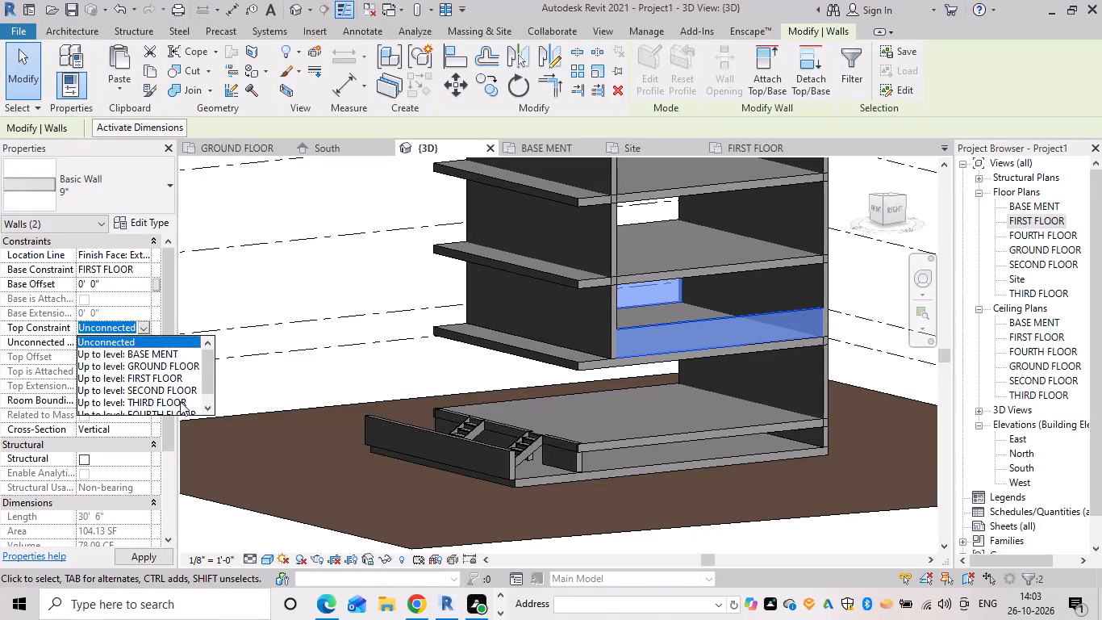
left_click(180, 399)
key("Escape")
scroll(420, 369, "down", 6)
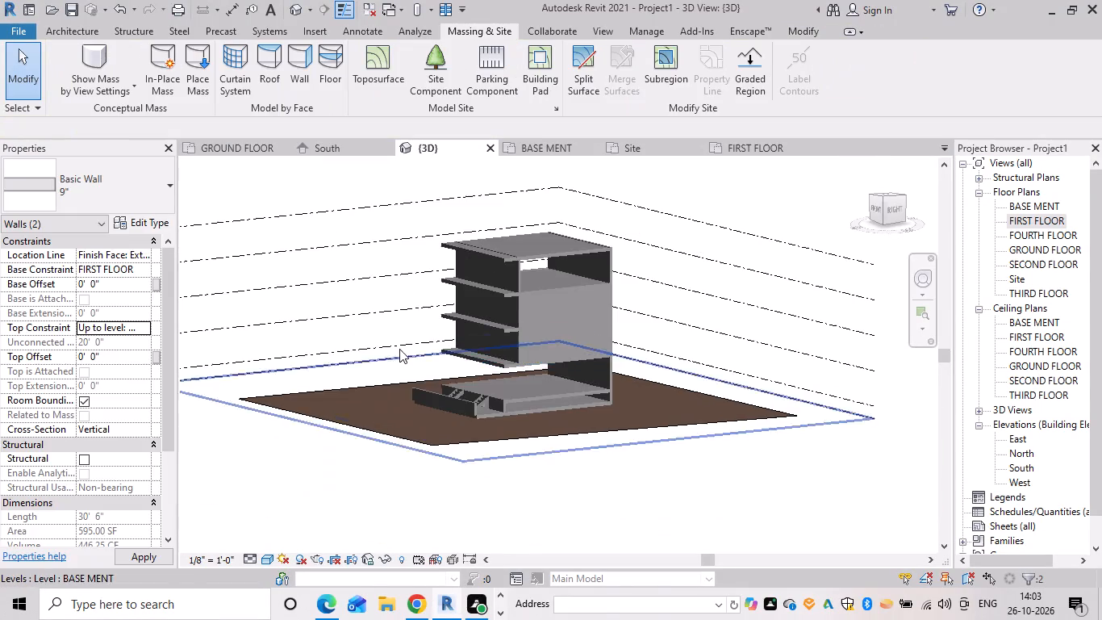
Examine the rebuilt first-floor side walls and the open front edges of the slabs in 3D.
middle_click_drag(394, 348, 607, 333, "shift")
scroll(463, 285, "up", 1)
middle_click_drag(463, 285, 565, 285, "shift")
scroll(649, 289, "up", 2)
middle_click_drag(710, 296, 458, 350, "shift")
scroll(543, 347, "up", 2)
middle_click_drag(544, 346, 511, 301, "shift")
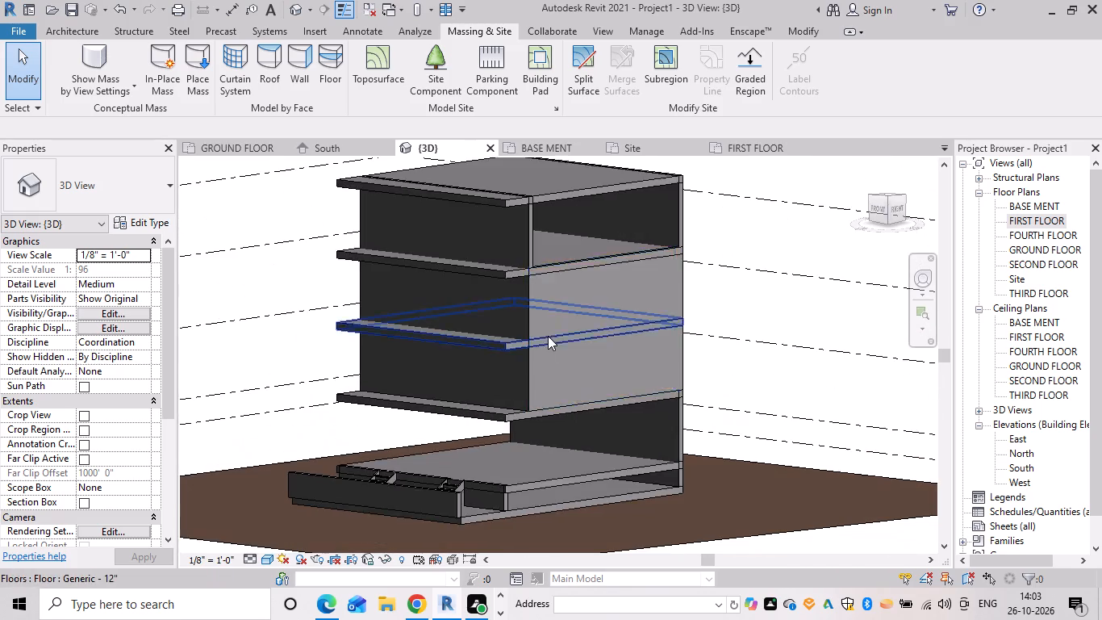
scroll(548, 336, "down", 2)
middle_click_drag(549, 337, 474, 353, "shift")
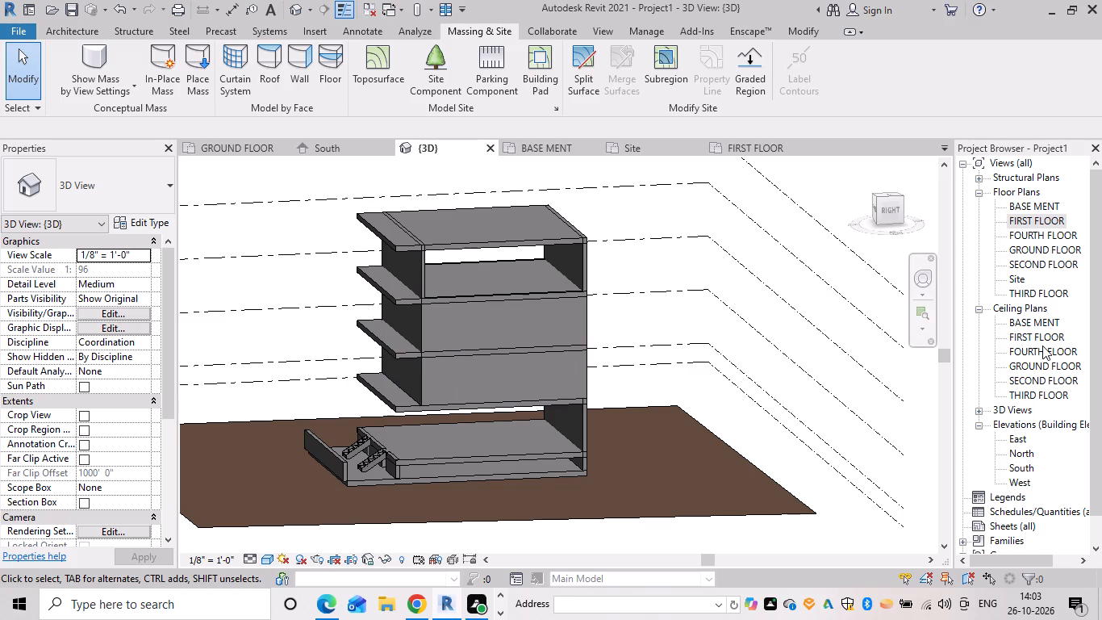
Open the FIRST FLOOR plan at the front right slab corner and start the Wall command.
double_click(1036, 218)
key("Escape")
scroll(333, 260, "down", 6)
middle_click_drag(441, 286, 279, 329)
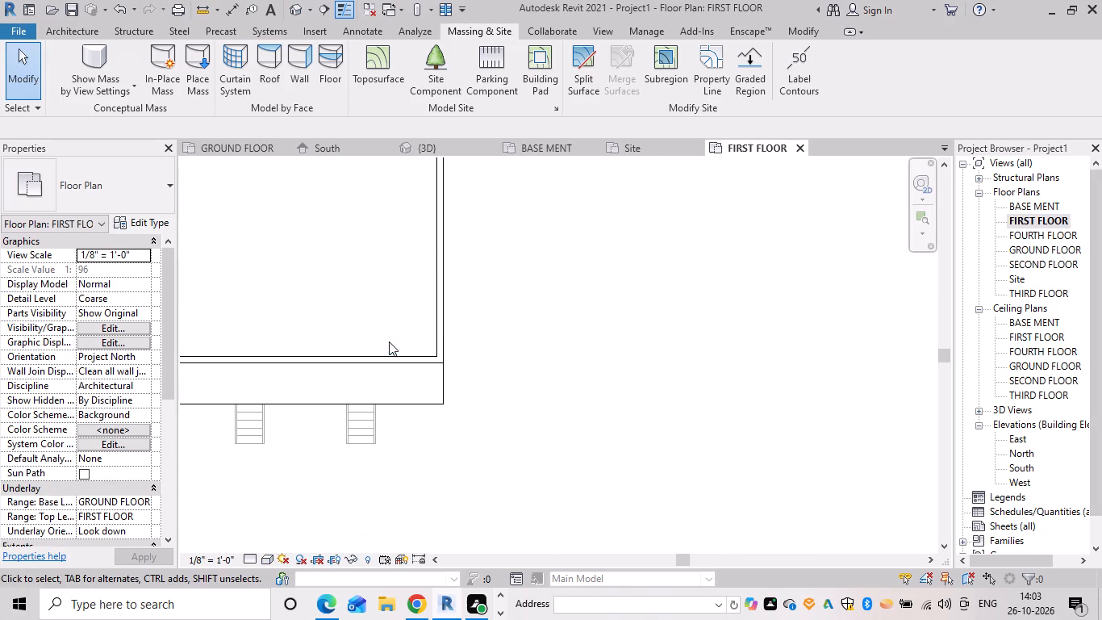
key("w")
key("a")
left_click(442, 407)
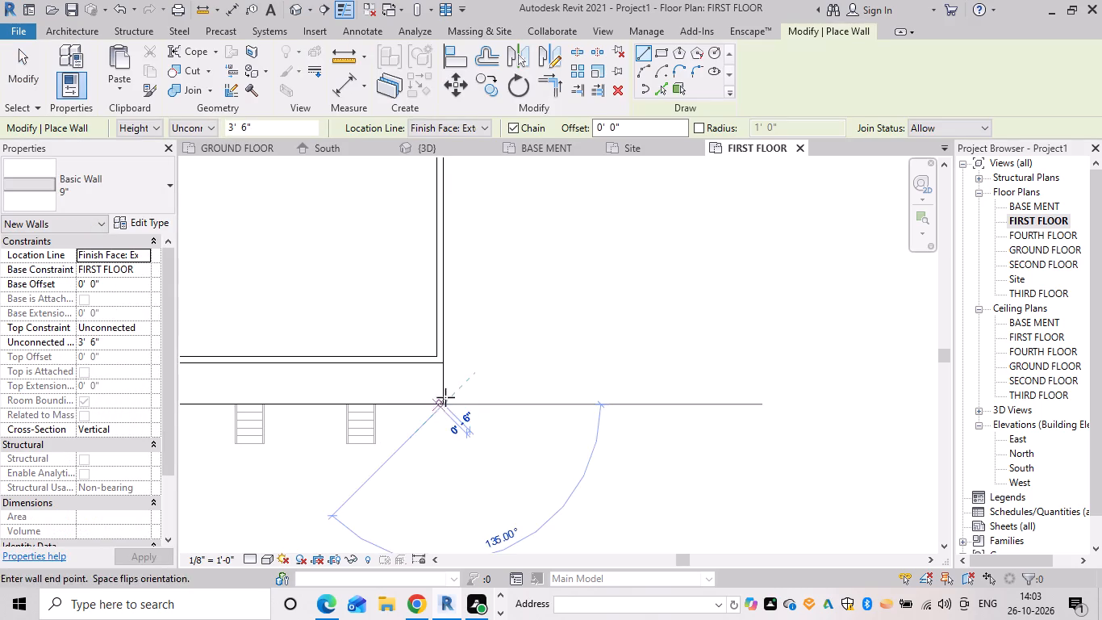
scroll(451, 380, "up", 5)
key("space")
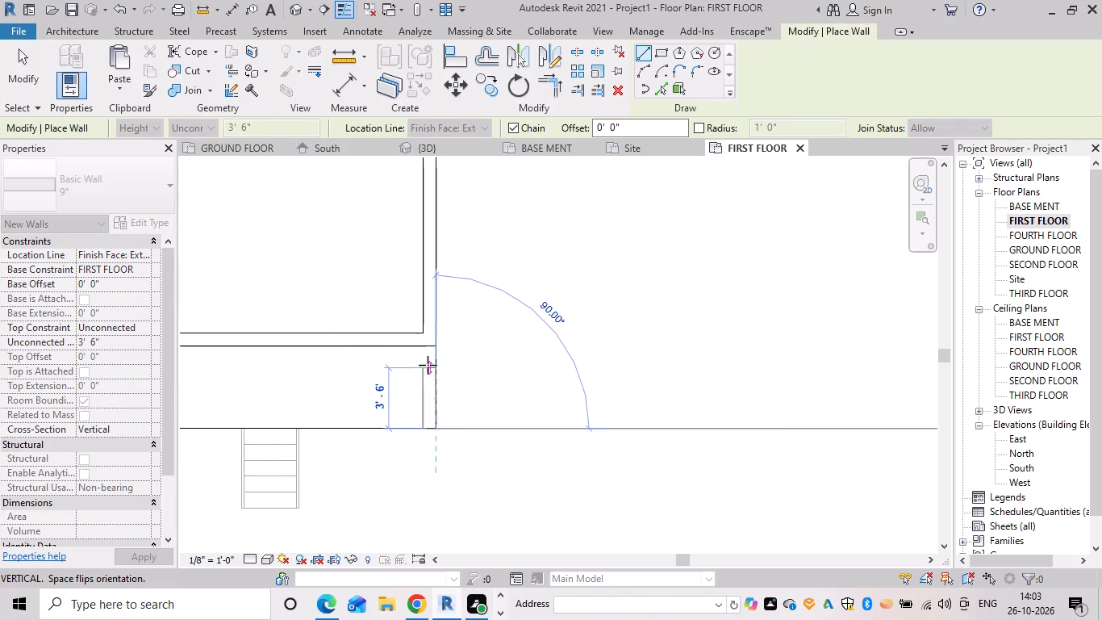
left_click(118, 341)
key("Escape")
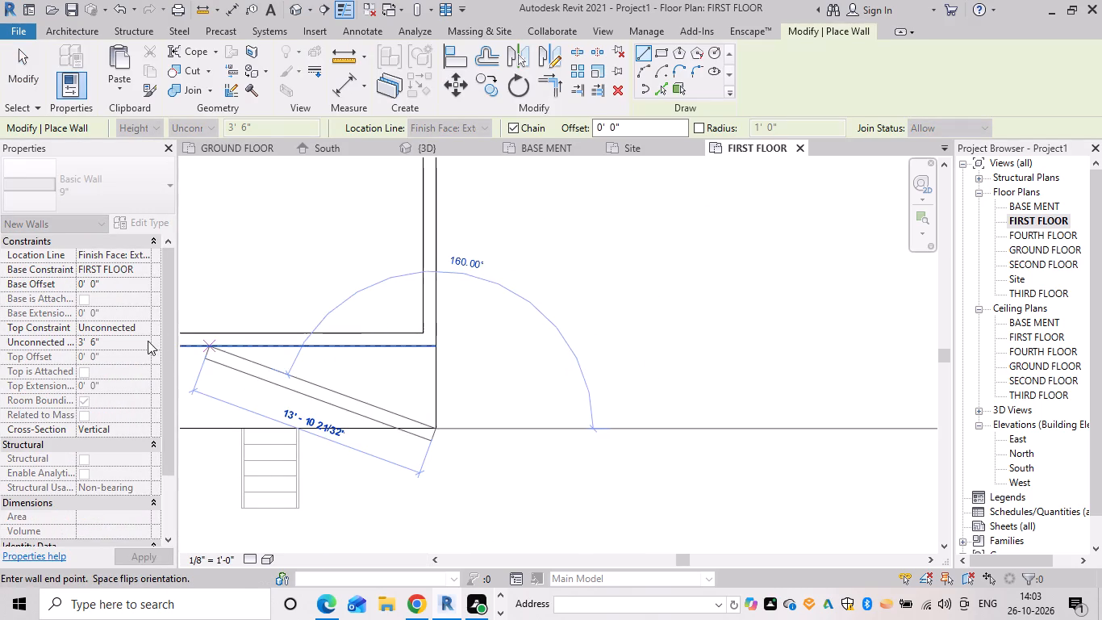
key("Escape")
Draw a 9" wall with 10' unconnected height along the right slab edge, from the front cross wall to the front slab corner.
left_click(115, 339)
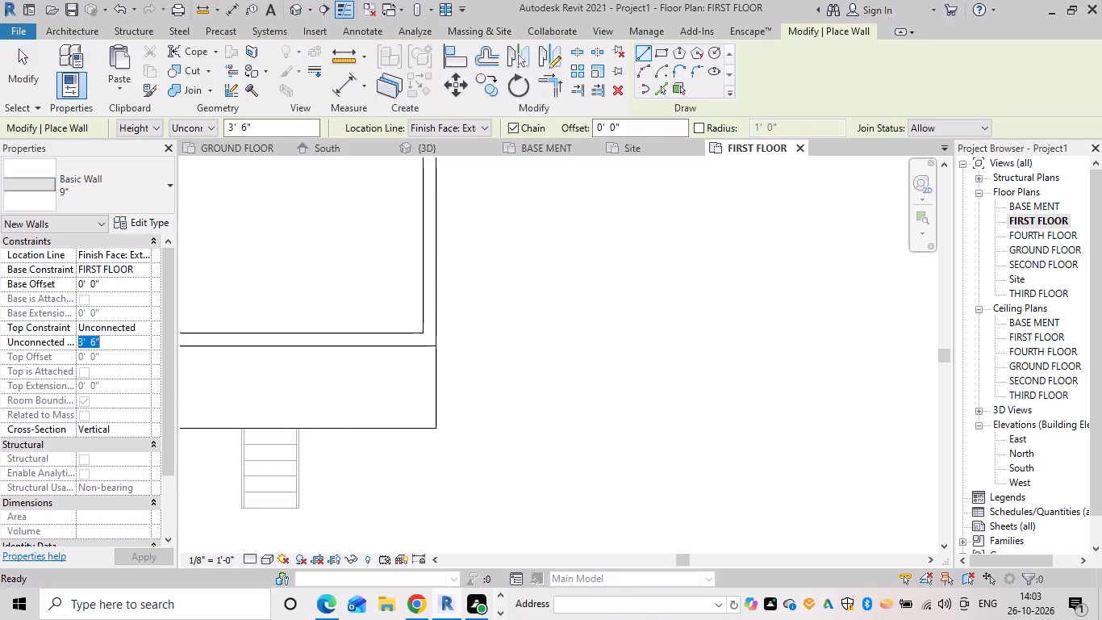
key("BackSpace")
type("10'")
key("Return")
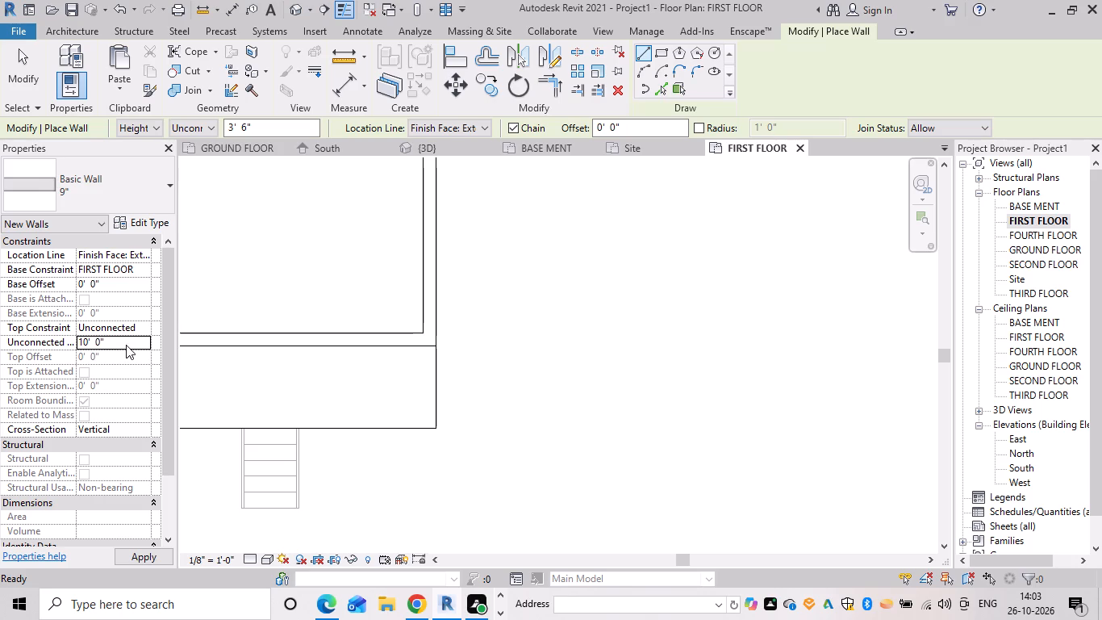
left_click(434, 349)
left_click(437, 428)
key("Escape")
key("Escape")
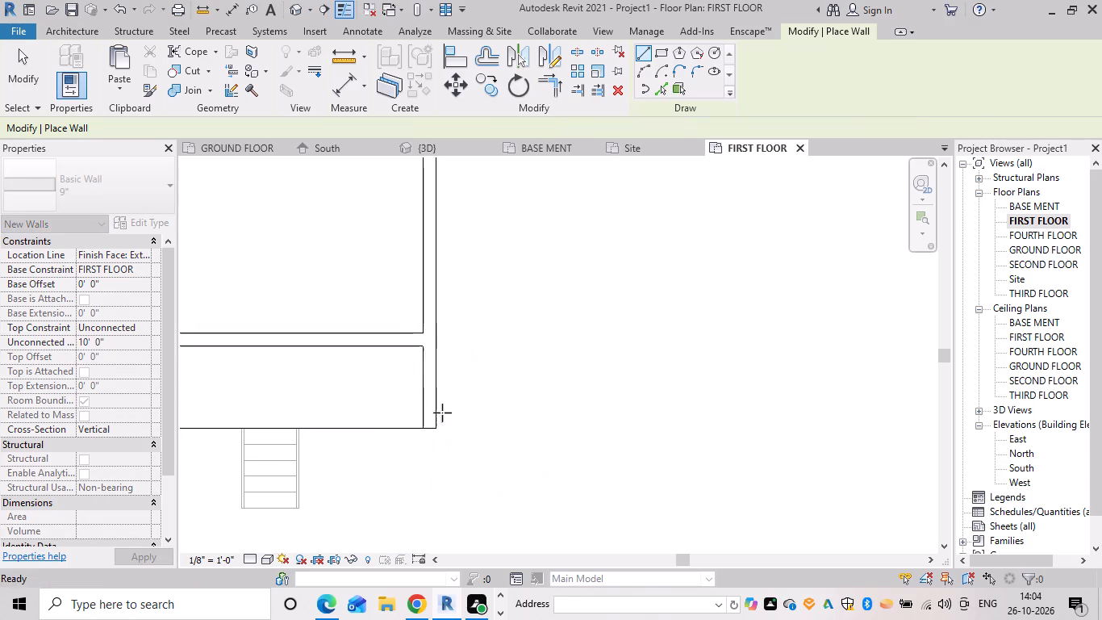
key("Escape")
key("Escape")
Examine the new front side wall and the floors above it in the 3D view.
left_click(441, 140)
scroll(475, 265, "down", 1)
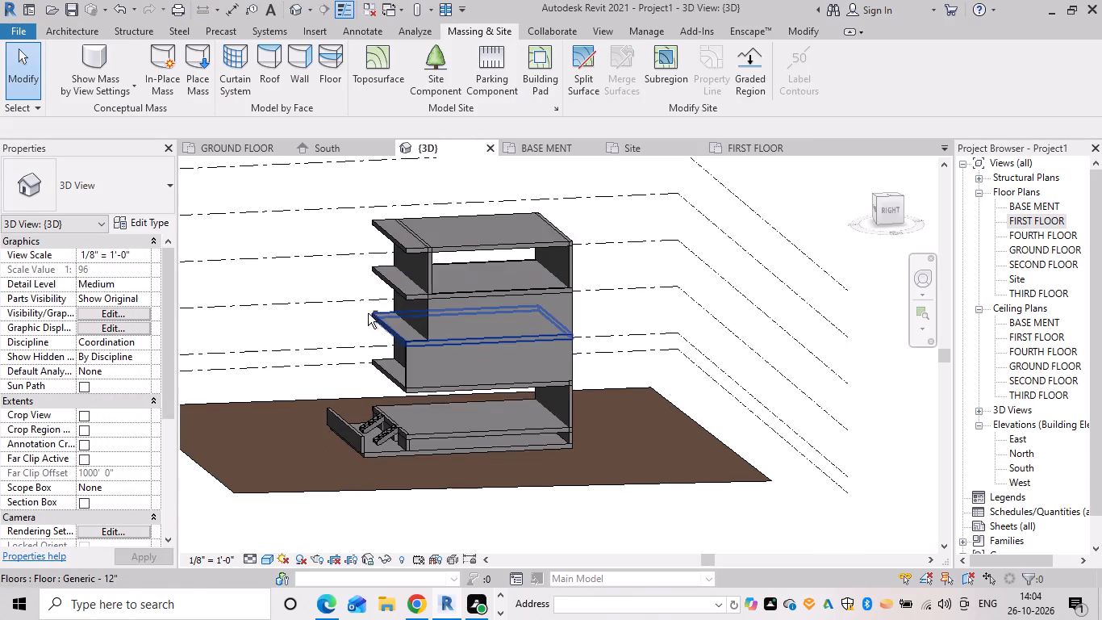
middle_click_drag(366, 315, 495, 303, "shift")
scroll(547, 334, "up", 4)
middle_click_drag(548, 333, 560, 329, "shift")
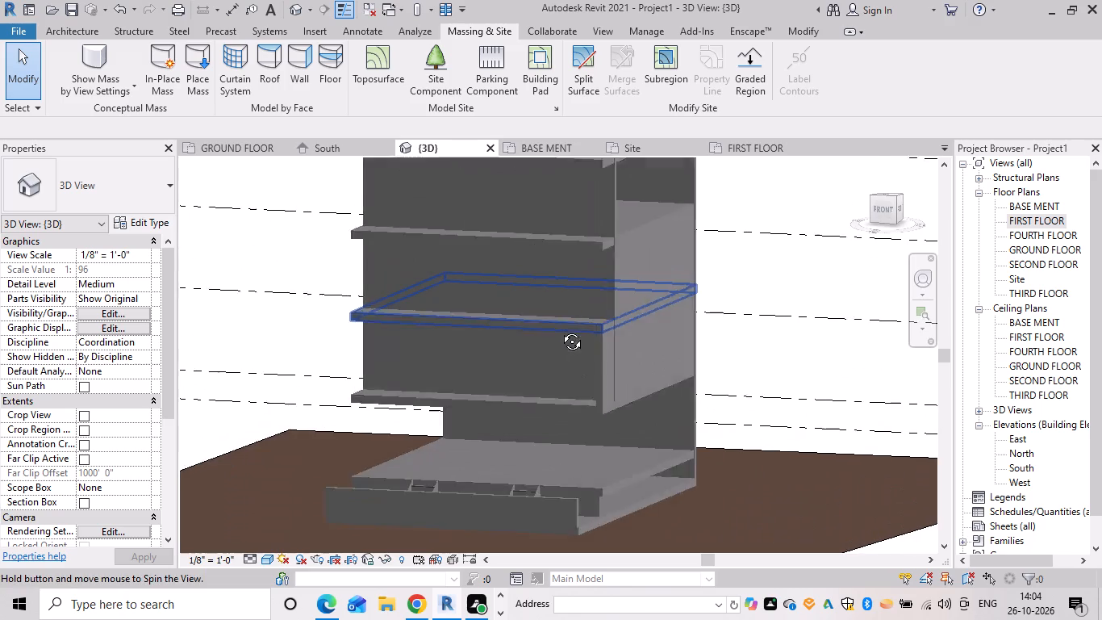
middle_click_drag(560, 329, 561, 324, "shift")
key("Escape")
middle_click_drag(600, 291, 481, 428)
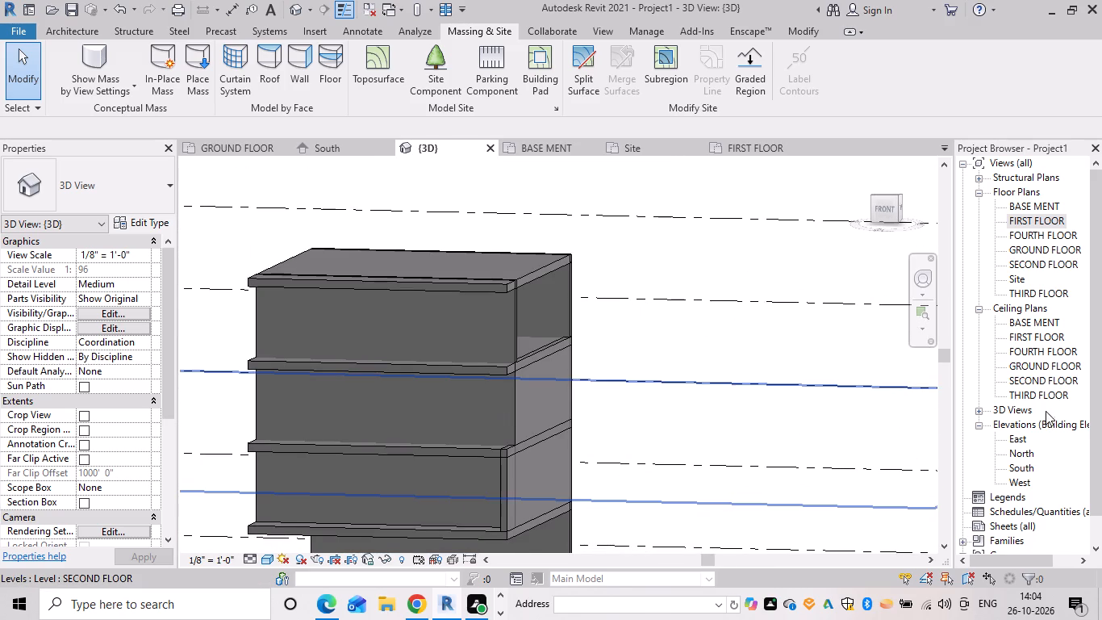
In the South elevation, add a level offset 10' above FOURTH FLOOR.
left_click(1017, 463)
key("Escape")
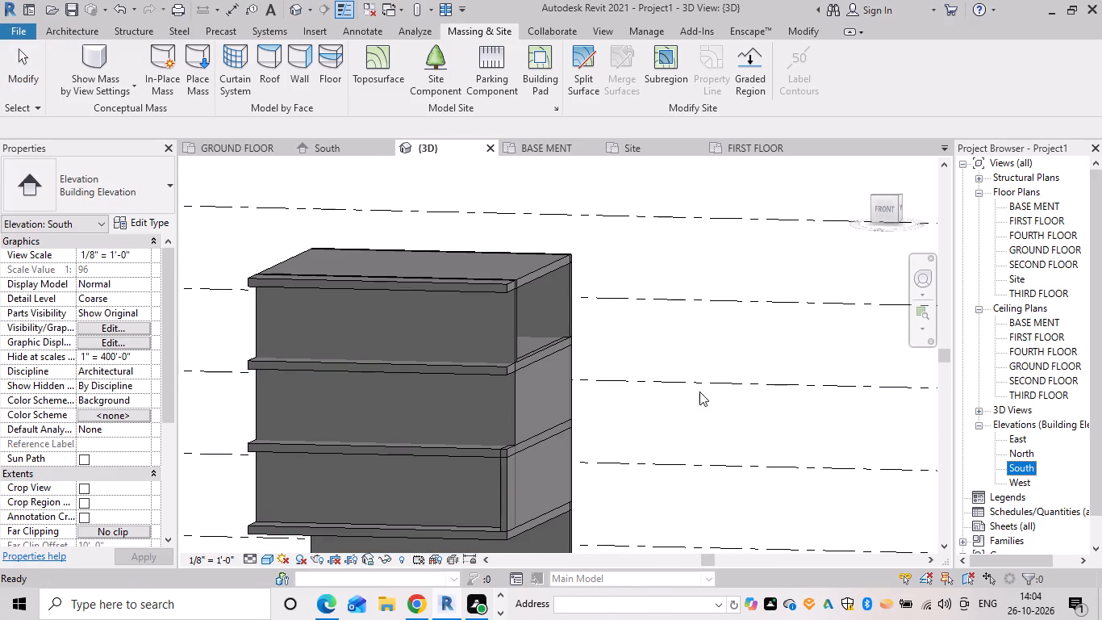
double_click(334, 149)
scroll(510, 325, "down", 3)
middle_click_drag(511, 327, 541, 411)
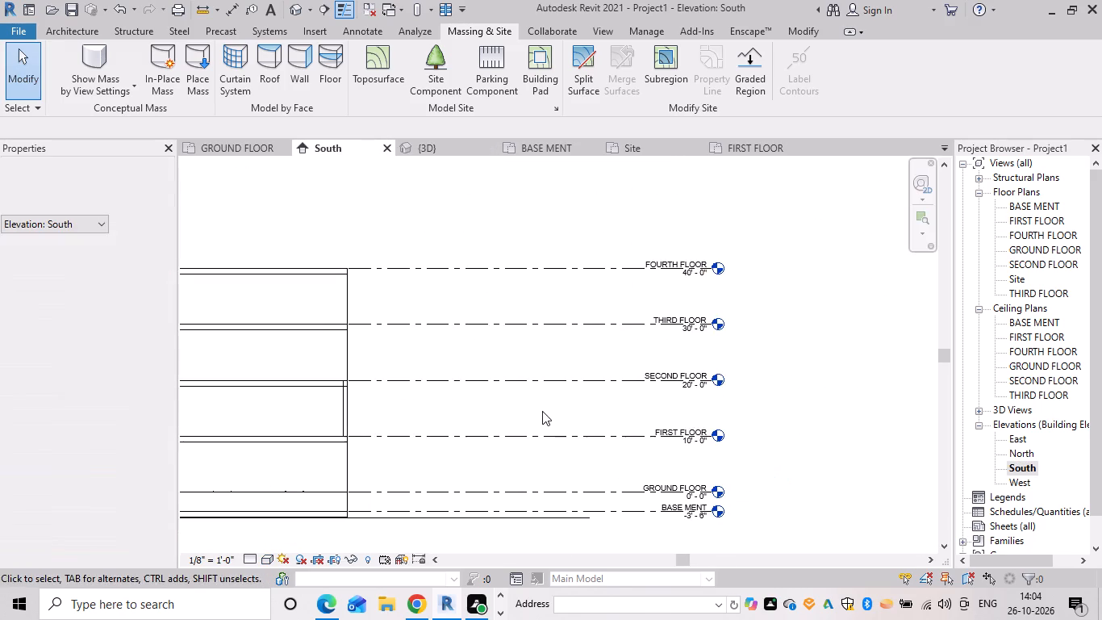
key("Escape")
key("l")
key("l")
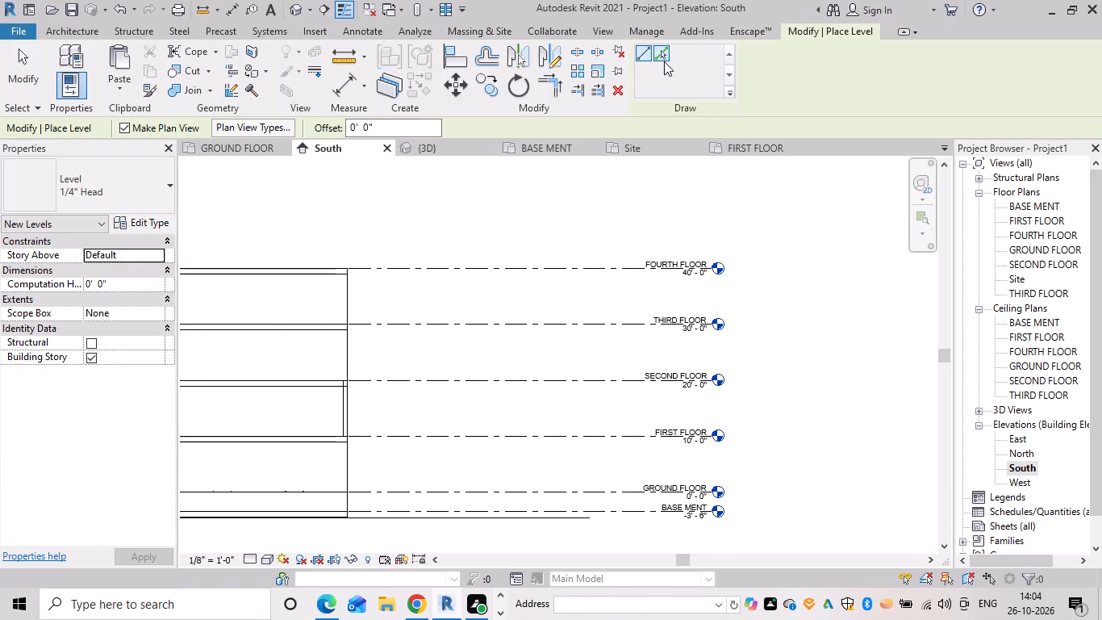
double_click(666, 58)
left_click_drag(408, 123, 265, 133)
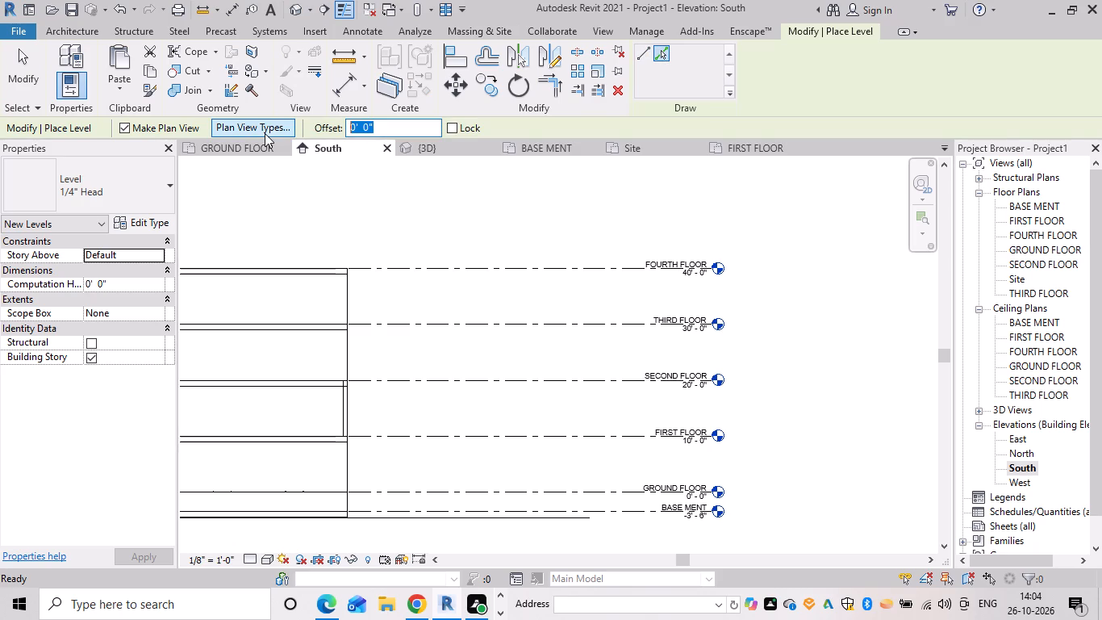
key("BackSpace")
type("10'")
key("Return")
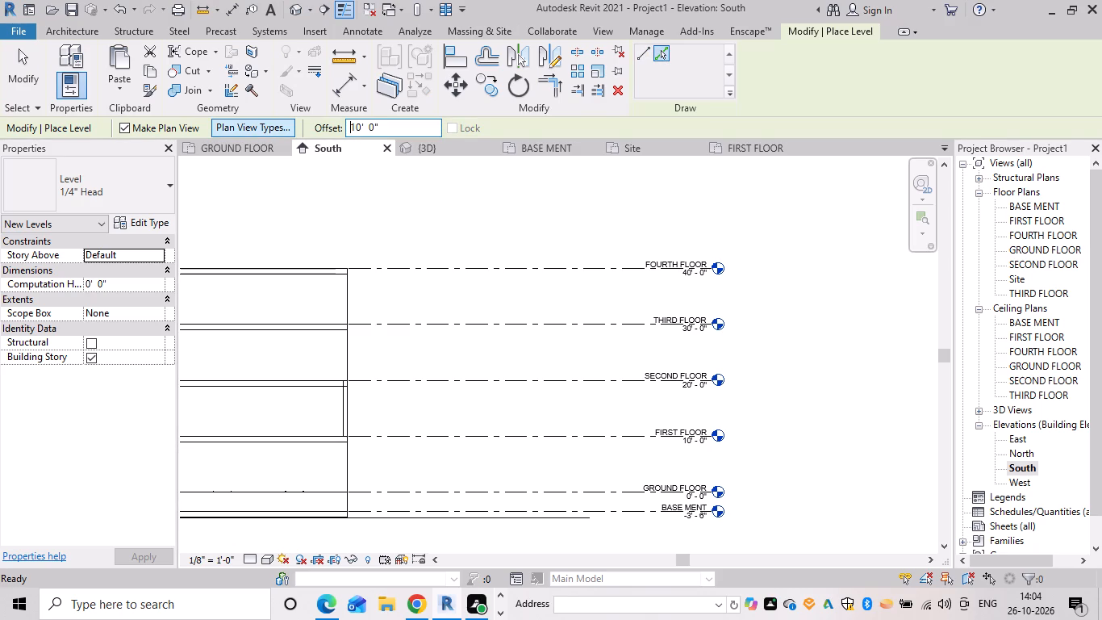
left_click(479, 266)
scroll(433, 238, "down", 1)
middle_click_drag(433, 239, 568, 294)
key("Escape")
key("Escape")
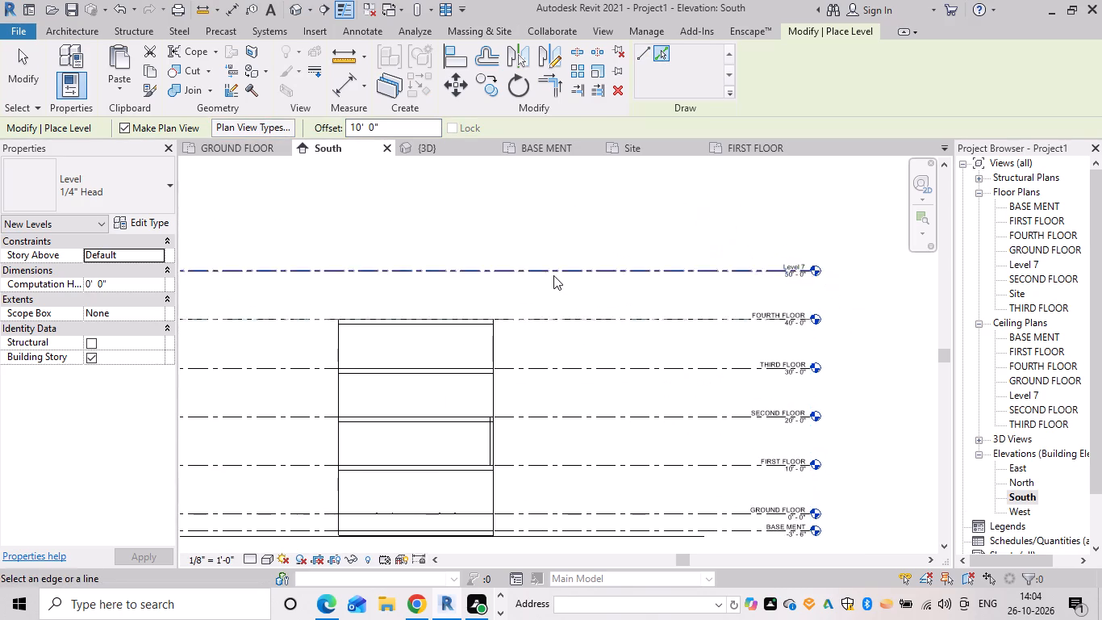
key("Escape")
key("Escape")
key("Escape")
key("Escape")
Copy the FOURTH FLOOR slab and paste it aligned to Level 7.
left_click(451, 324)
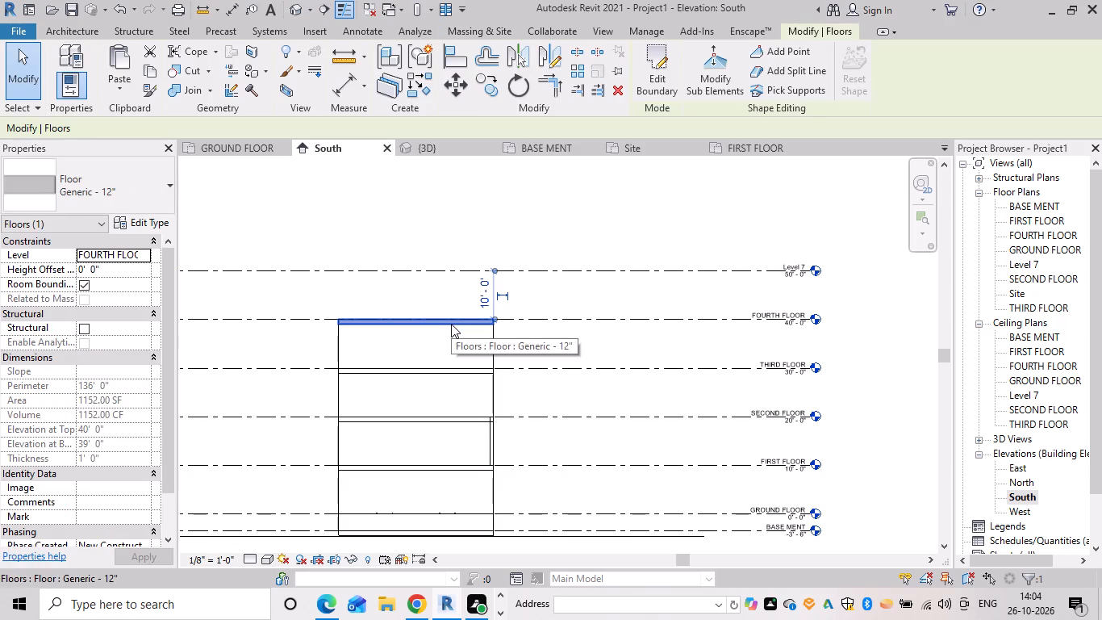
left_click(153, 75)
left_click(106, 89)
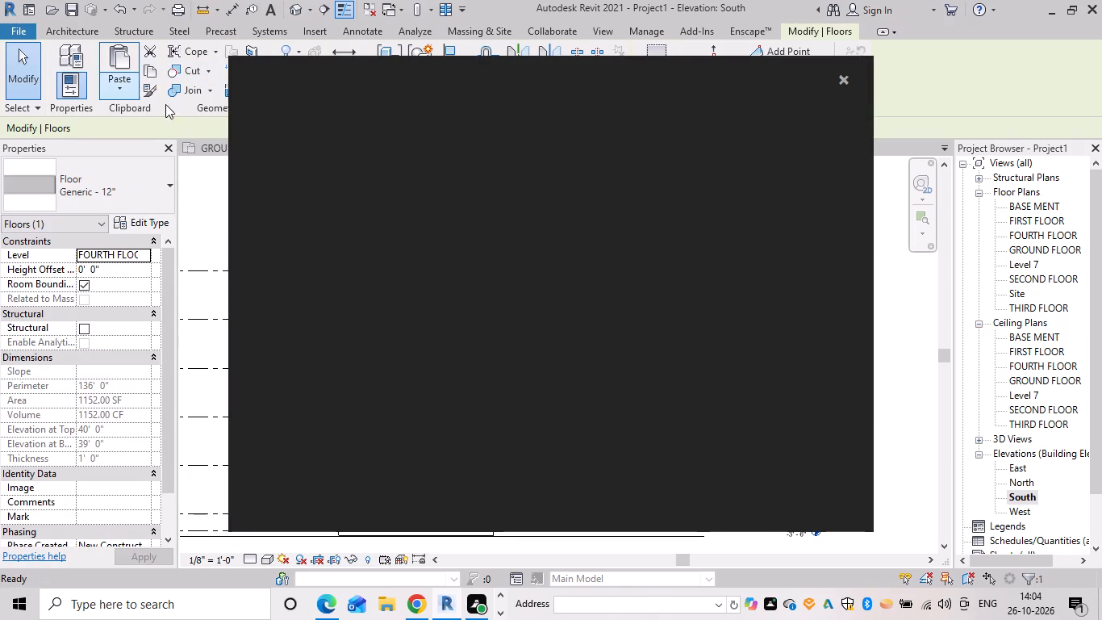
left_click(841, 77)
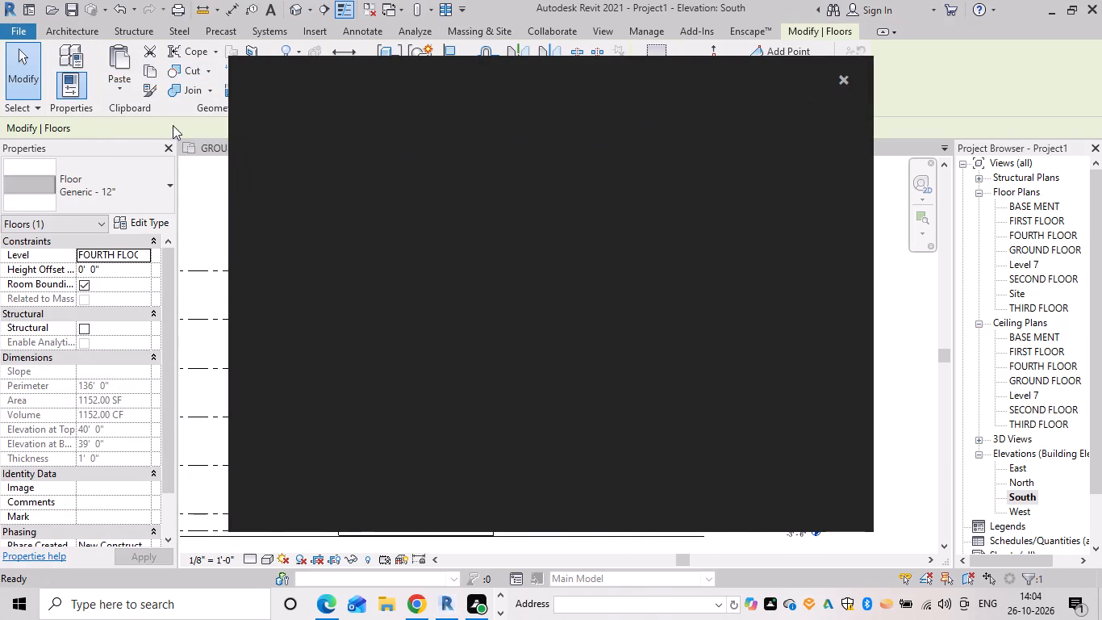
left_click(115, 84)
left_click(203, 154)
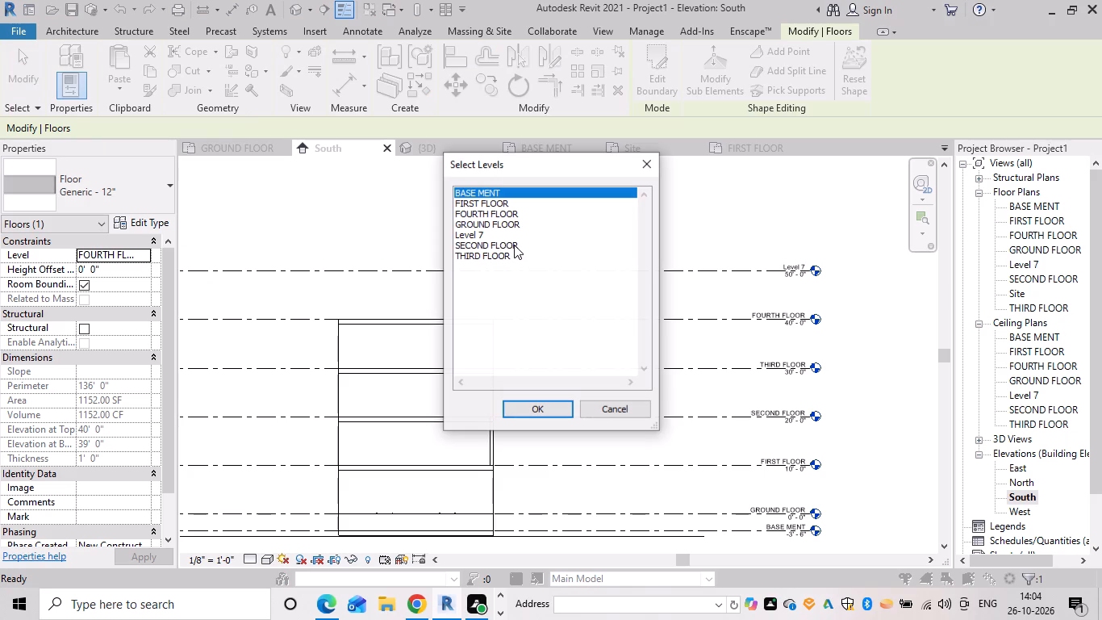
left_click(519, 237)
left_click(533, 406)
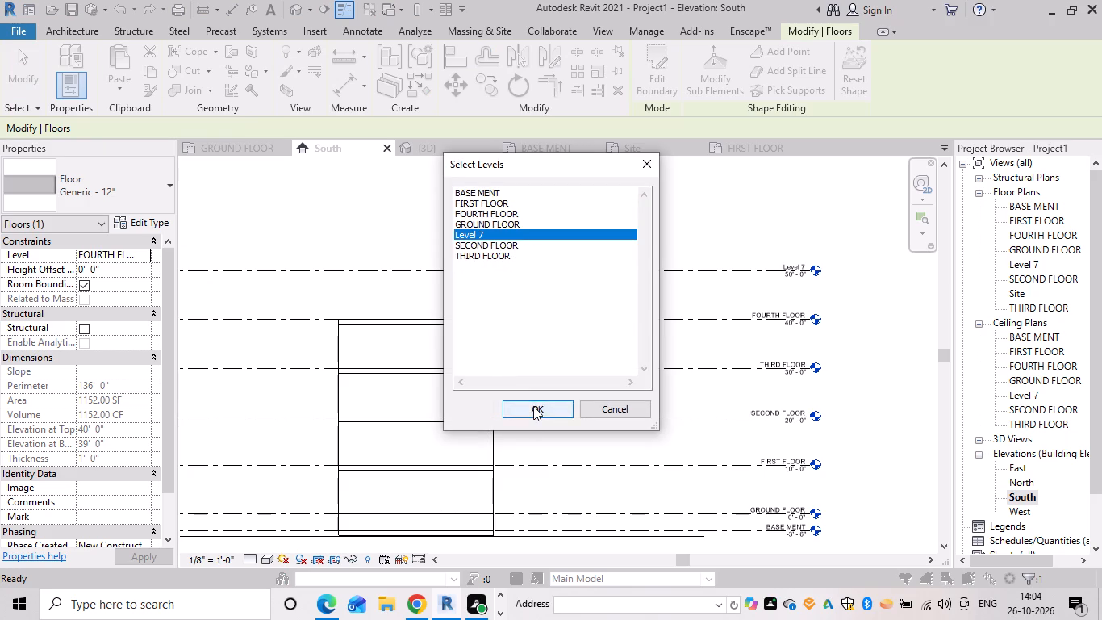
key("Escape")
key("Escape")
key("Escape")
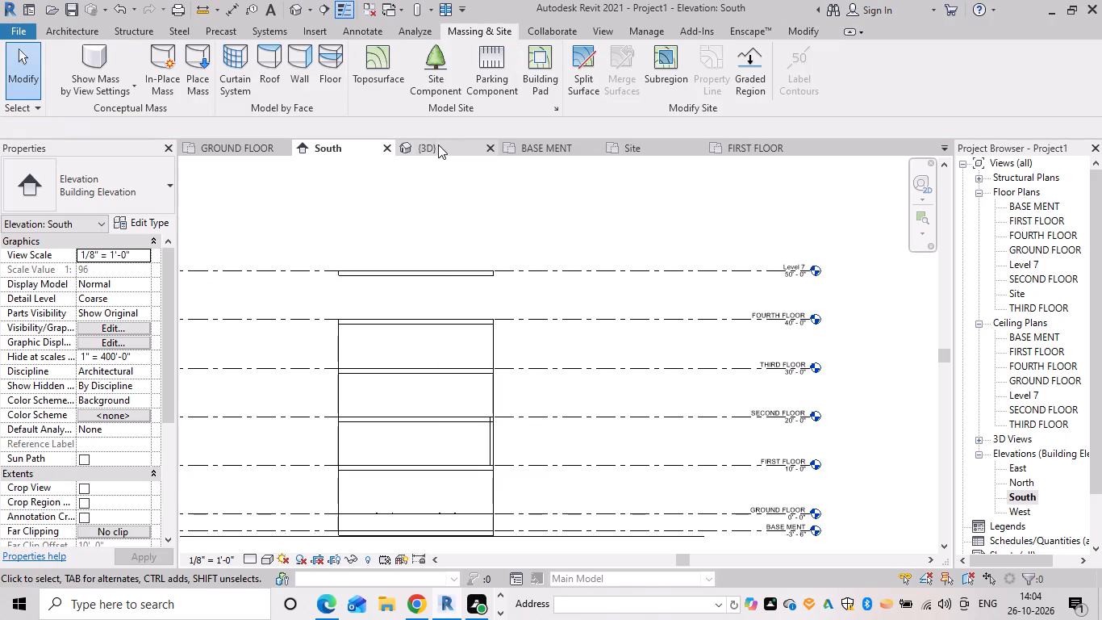
In 3D, edit the Level 7 slab's boundary, moving its left edge inward to 12' from the building's left side.
left_click(436, 147)
scroll(507, 253, "down", 4)
middle_click_drag(456, 252, 489, 233, "shift")
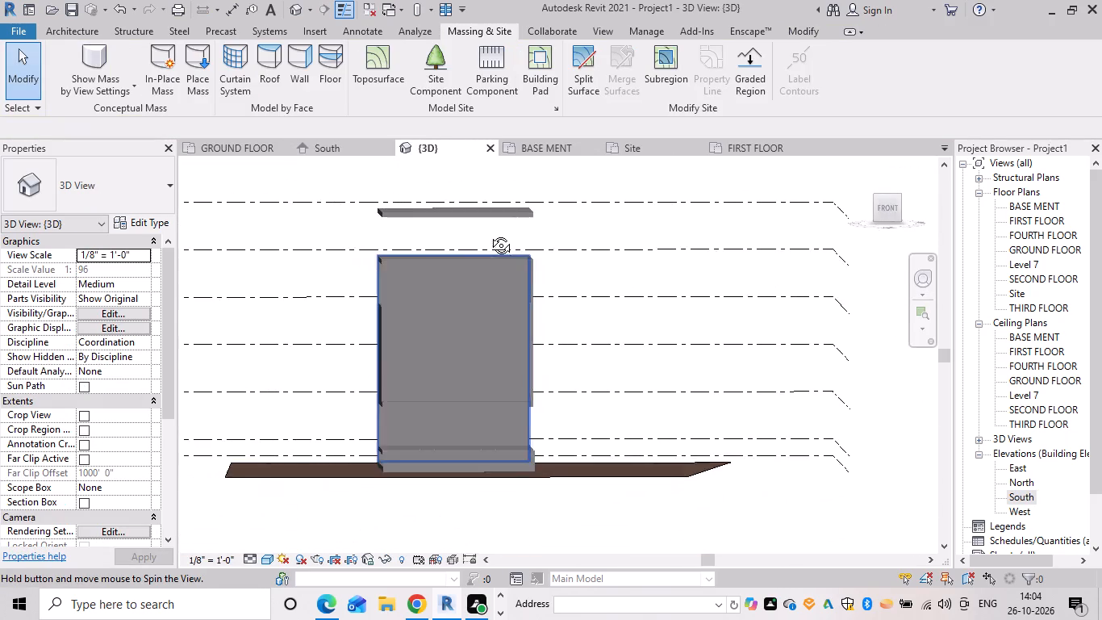
middle_click_drag(489, 233, 528, 232, "shift")
key("Escape")
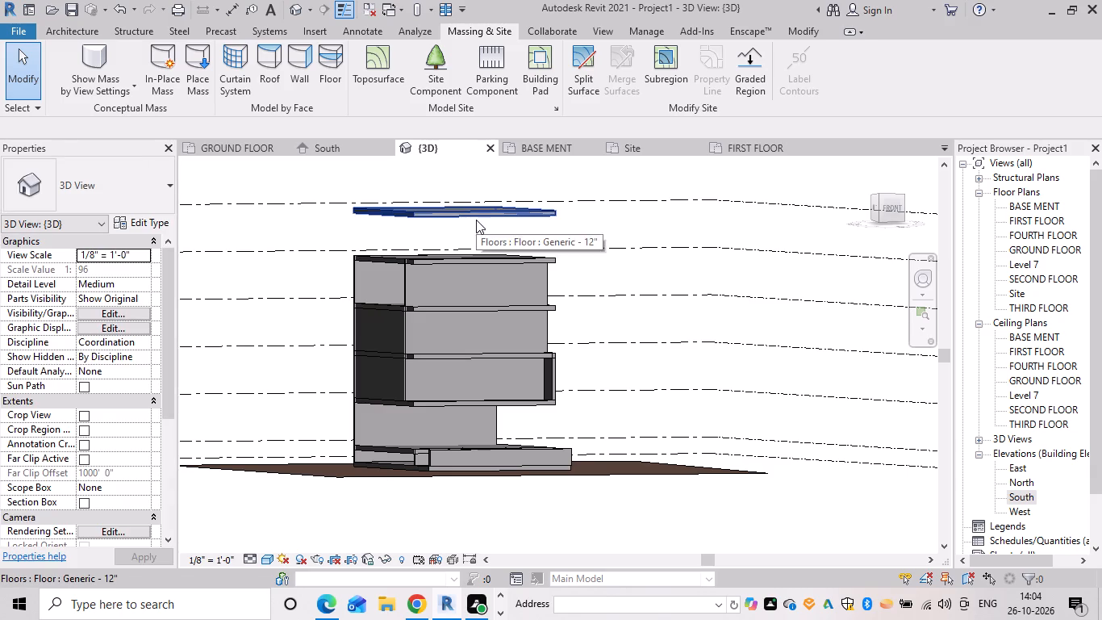
left_click(476, 220)
left_click(662, 77)
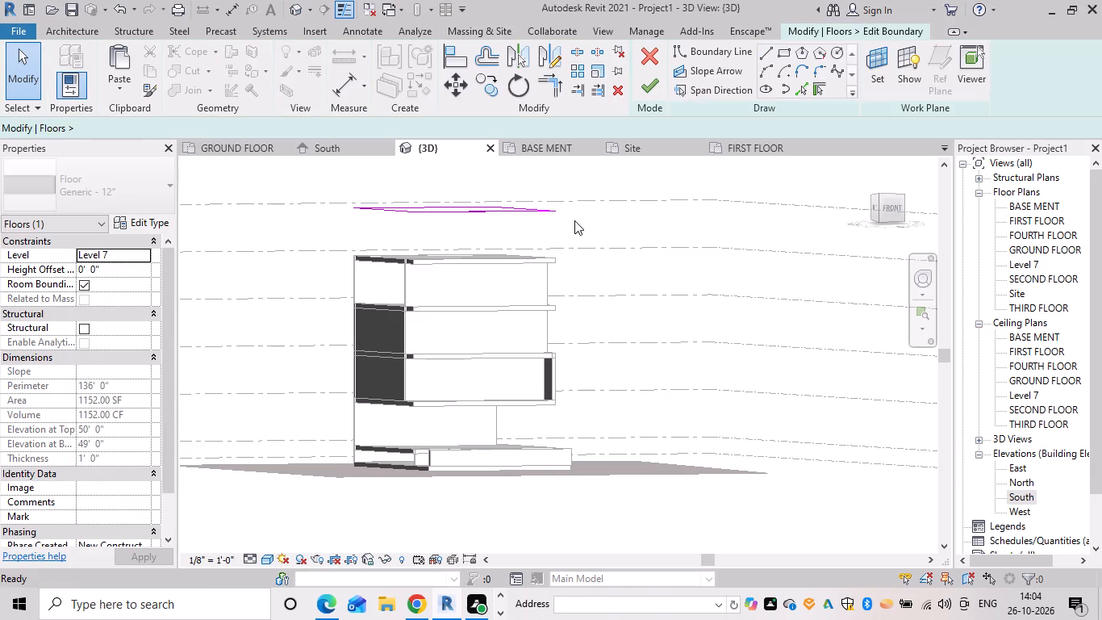
scroll(580, 234, "down", 5)
middle_click_drag(601, 247, 543, 483, "shift")
scroll(586, 299, "up", 1, "shift")
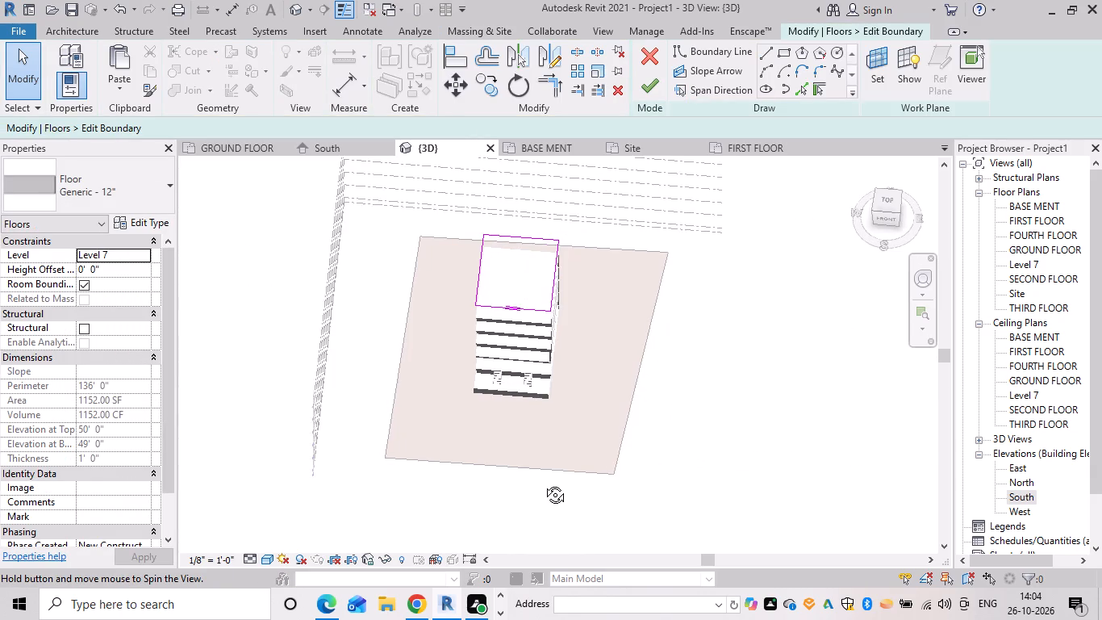
middle_click_drag(543, 483, 549, 508, "shift")
left_click(882, 200)
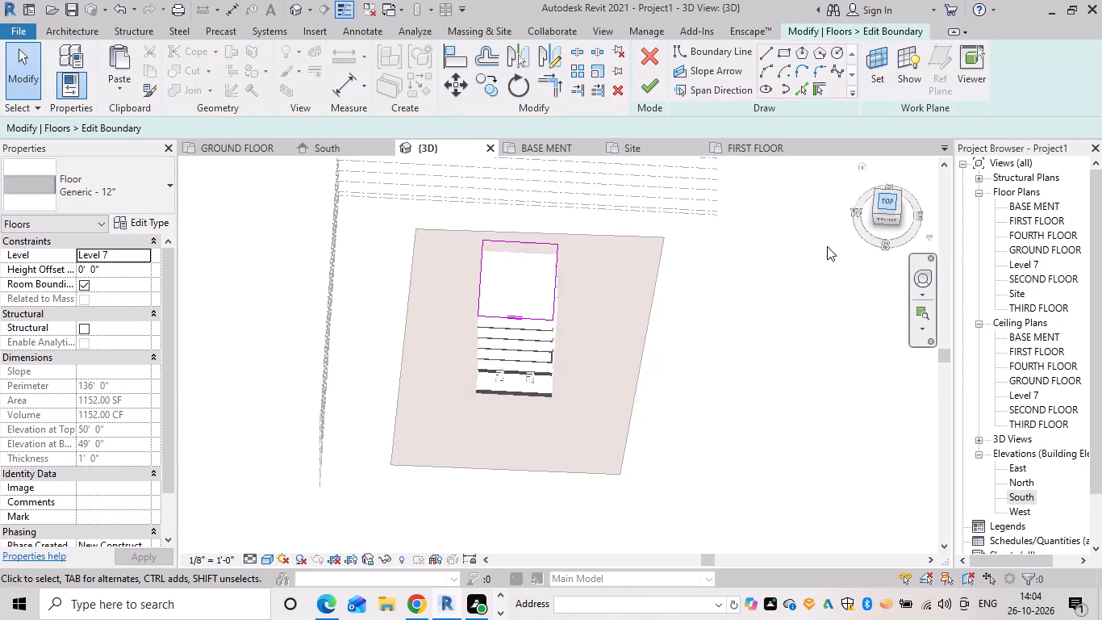
left_click_drag(533, 353, 572, 356)
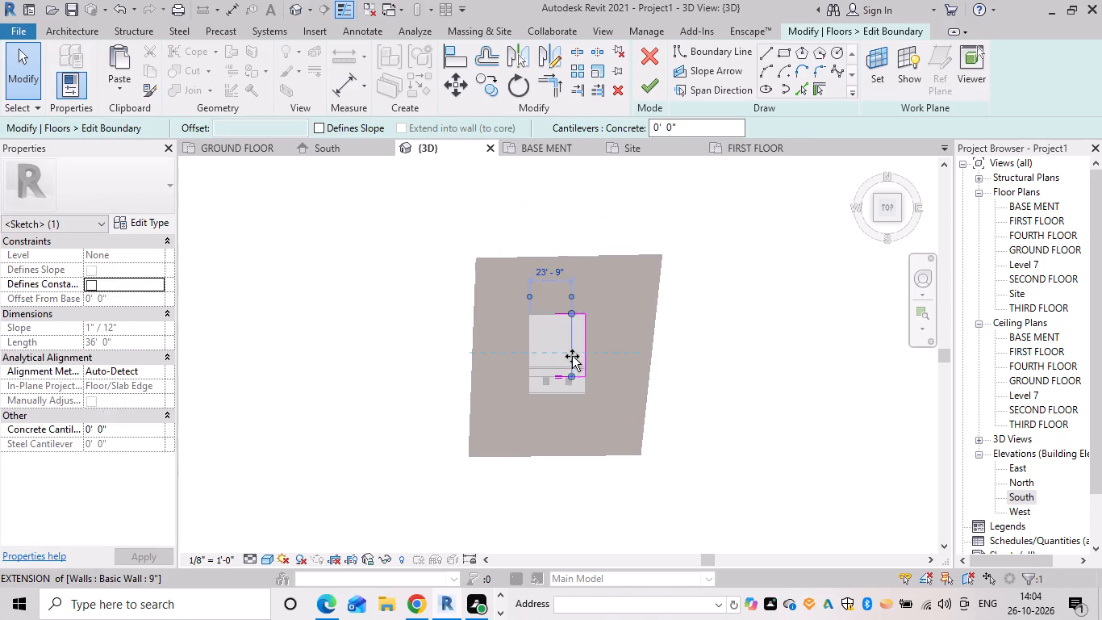
left_click_drag(572, 356, 552, 357)
Move the right boundary line of the Level 7 slab inward to about the inner edge of the right entrance stair.
scroll(581, 353, "up", 4)
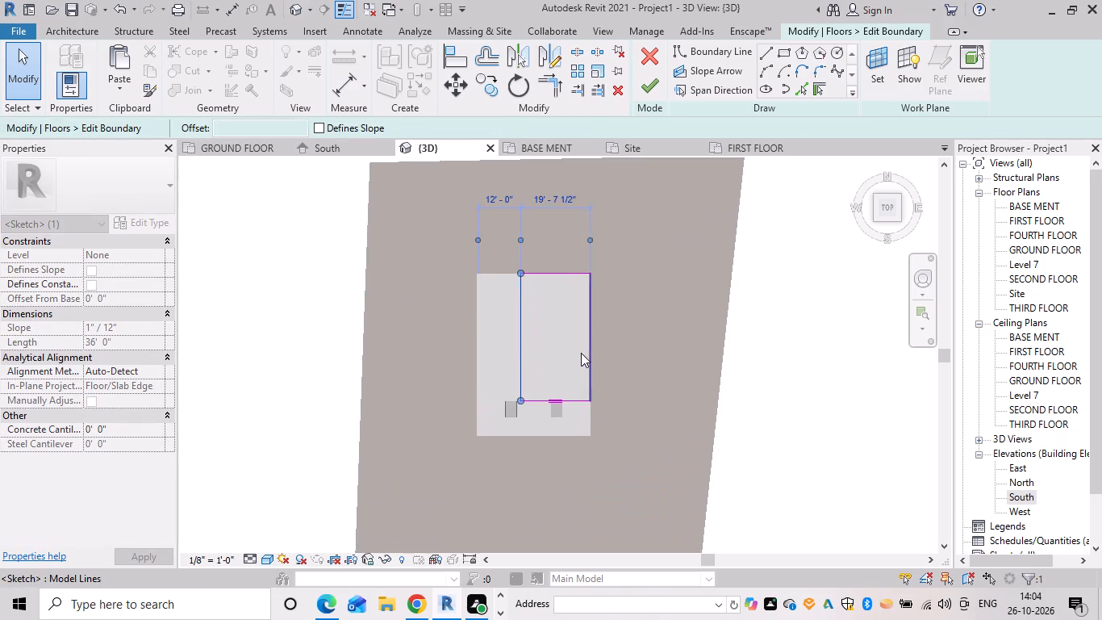
scroll(581, 353, "up", 6)
left_click_drag(600, 354, 505, 371)
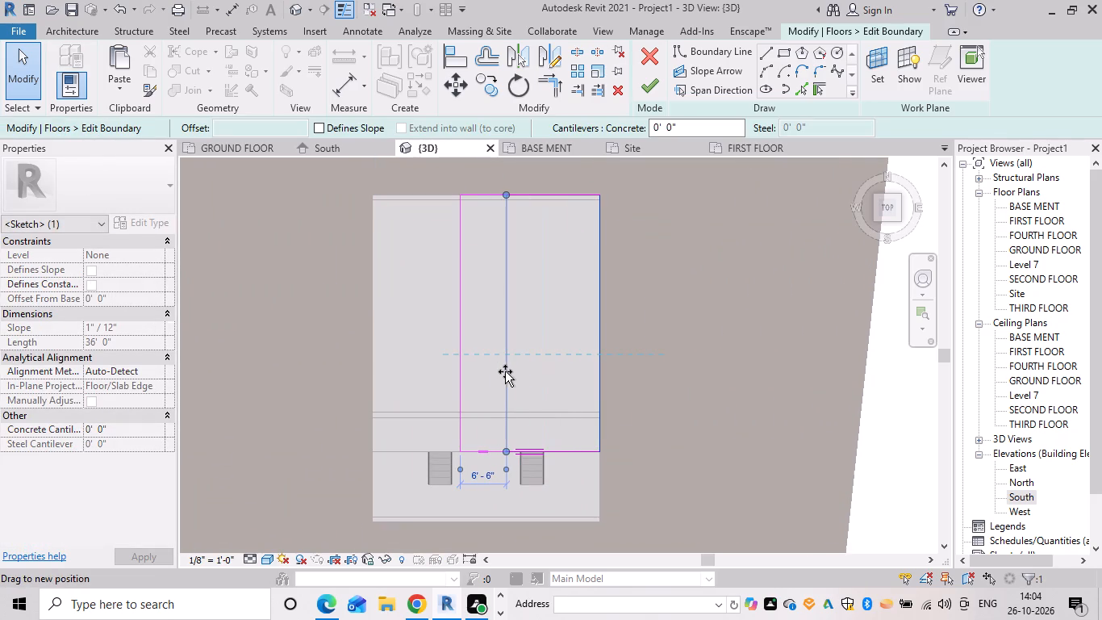
left_click_drag(505, 371, 513, 368)
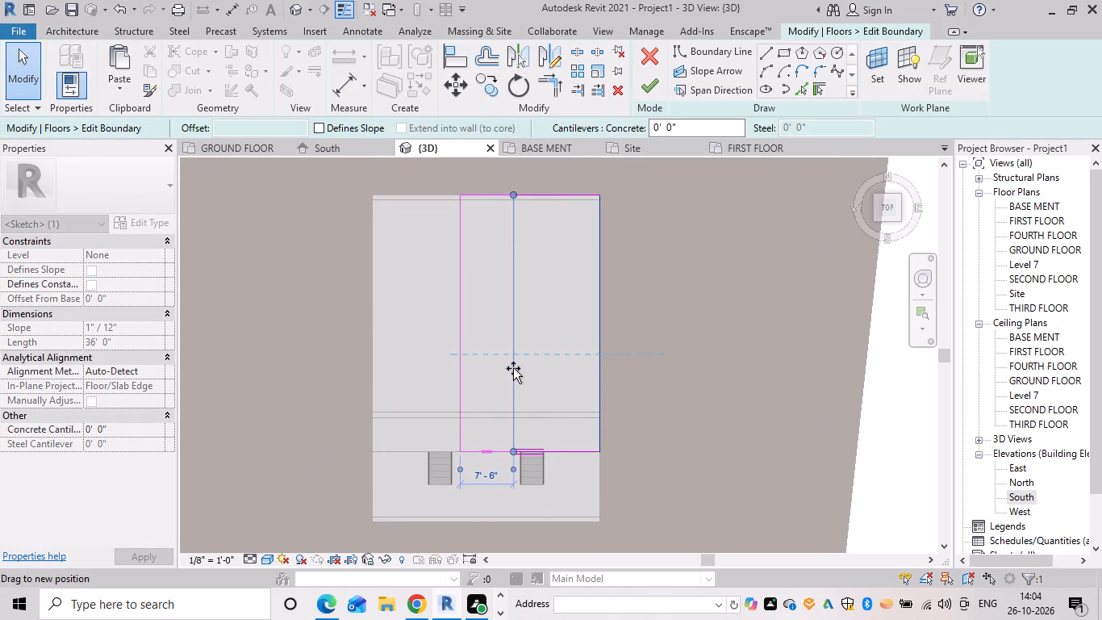
left_click_drag(513, 368, 519, 365)
Move the Level 7 slab's left boundary line outward to the inner edge of the left entrance stair and finish the boundary edit.
left_click_drag(457, 367, 454, 368)
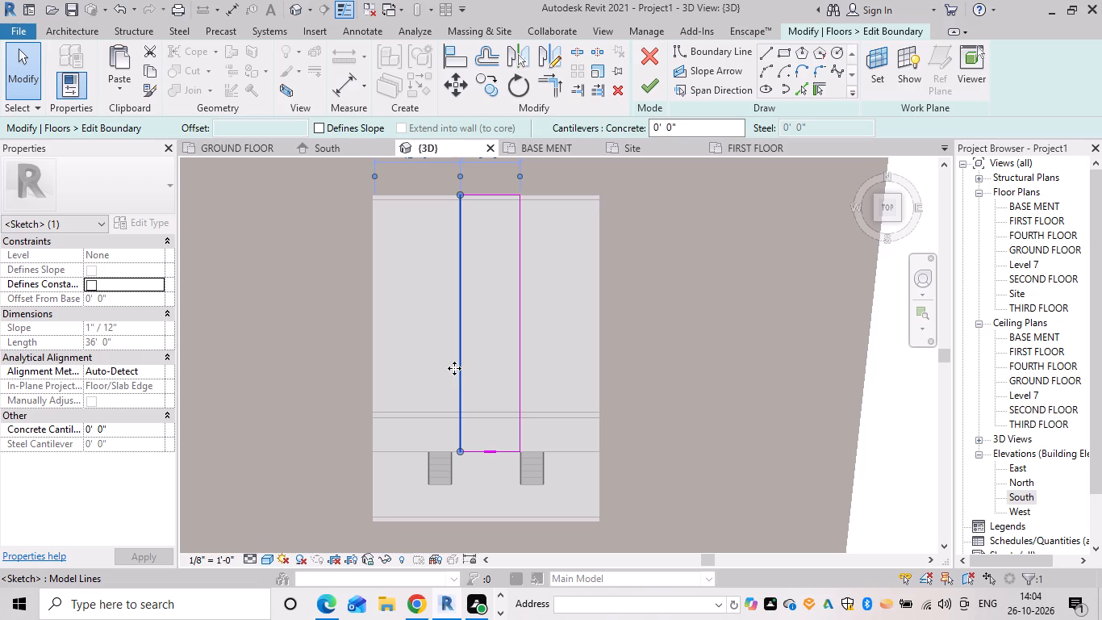
left_click_drag(454, 368, 440, 363)
left_click_drag(440, 363, 440, 363)
scroll(467, 417, "up", 9)
middle_click_drag(475, 456, 566, 315)
scroll(566, 315, "up", 1)
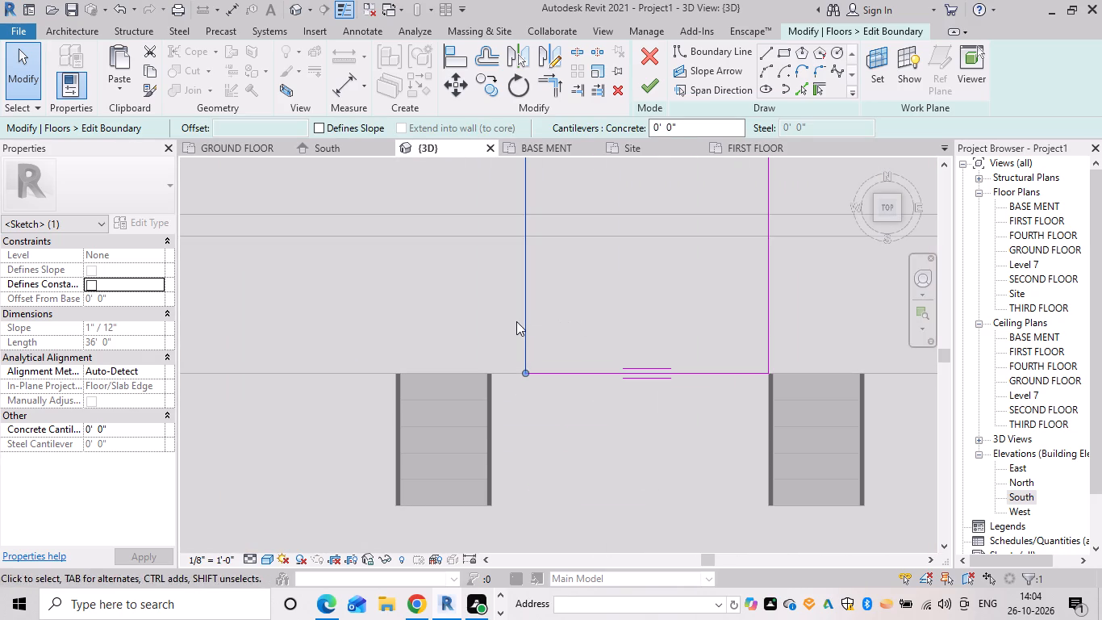
left_click_drag(524, 321, 490, 331)
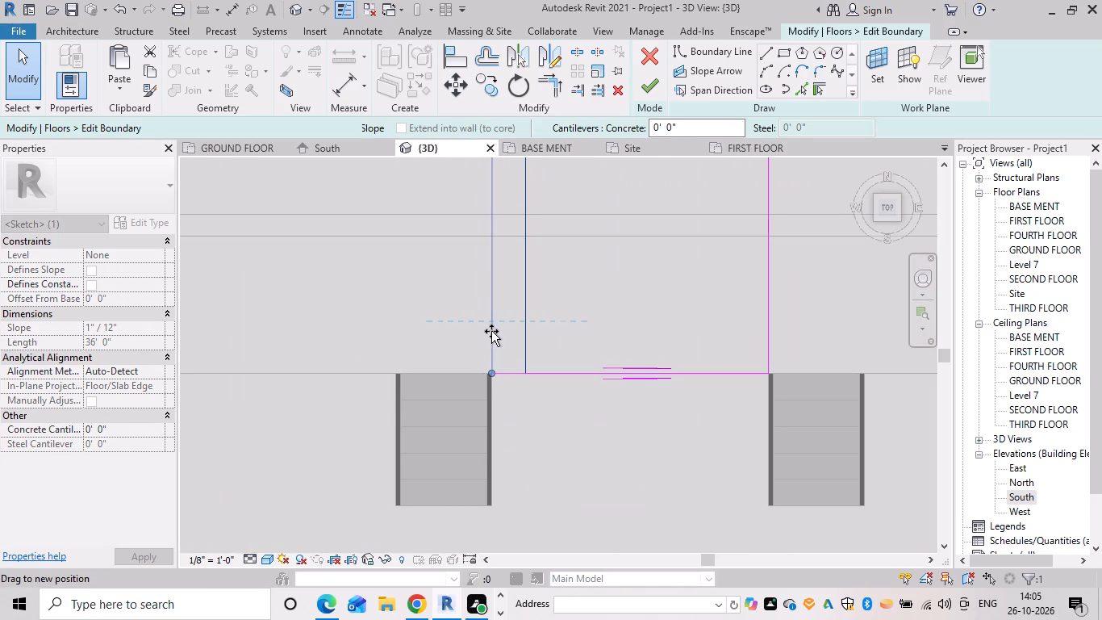
left_click(631, 311)
left_click(652, 90)
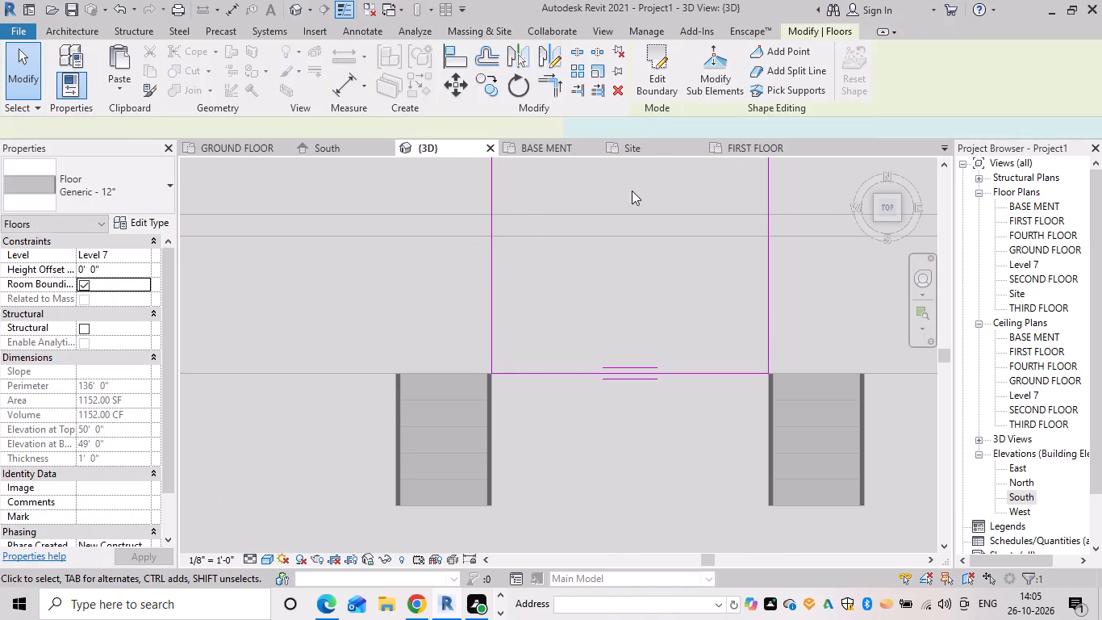
key("Escape")
Examine the narrowed Level 7 slab and the building's front, underside and side walls in 3D.
scroll(602, 443, "down", 9)
middle_click_drag(648, 455, 637, 175)
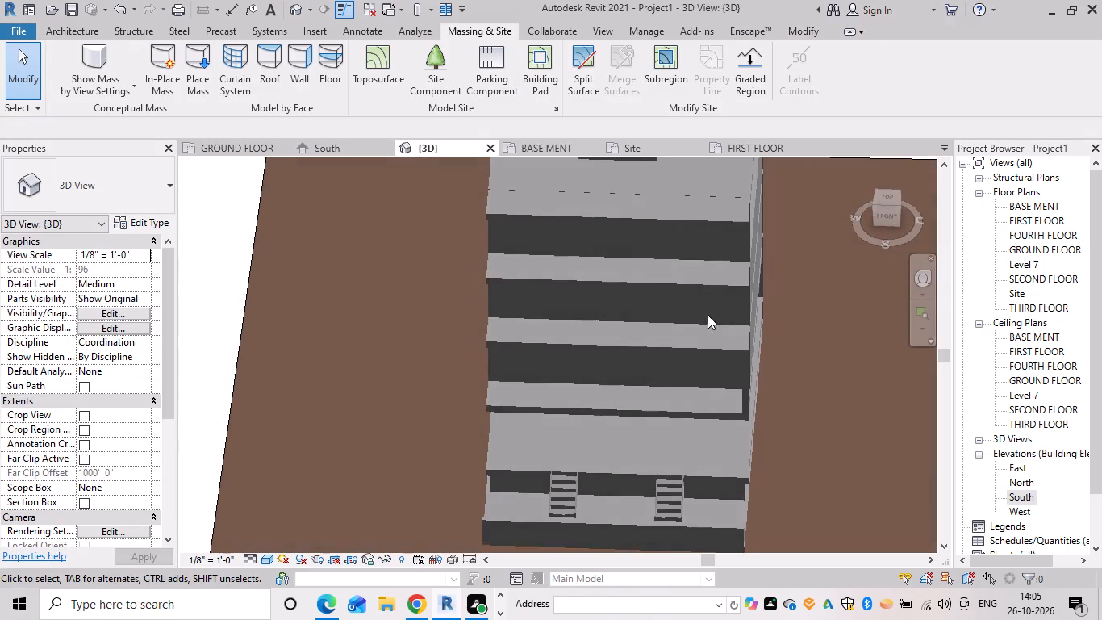
scroll(709, 318, "down", 6)
middle_click_drag(739, 326, 727, 244, "shift")
scroll(670, 269, "up", 6)
middle_click_drag(727, 276, 631, 210, "shift")
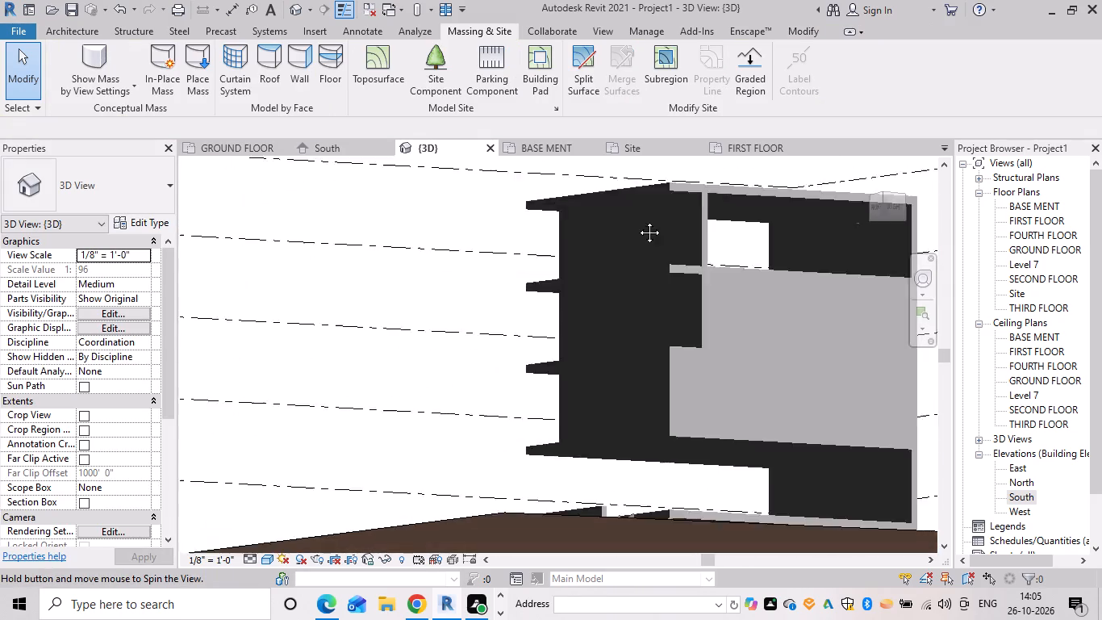
scroll(647, 228, "down", 2)
middle_click_drag(646, 236, 639, 351)
scroll(684, 329, "up", 3)
middle_click_drag(549, 295, 644, 291, "shift")
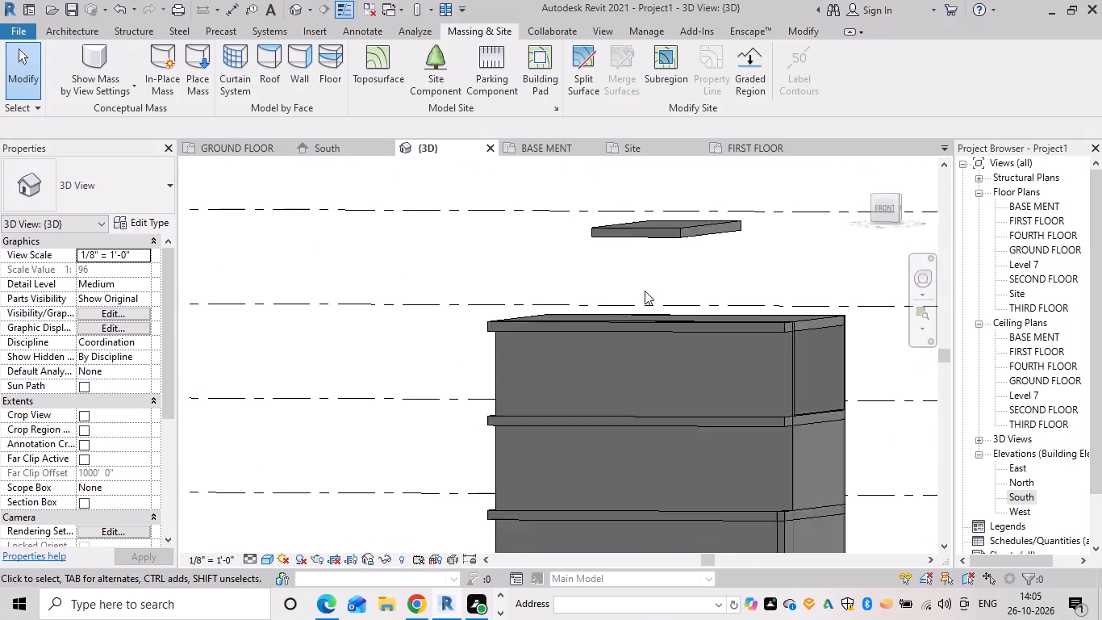
scroll(645, 291, "down", 6)
middle_click_drag(608, 322, 675, 336)
middle_click_drag(698, 341, 746, 346, "shift")
scroll(746, 346, "down", 3)
middle_click_drag(746, 346, 657, 237)
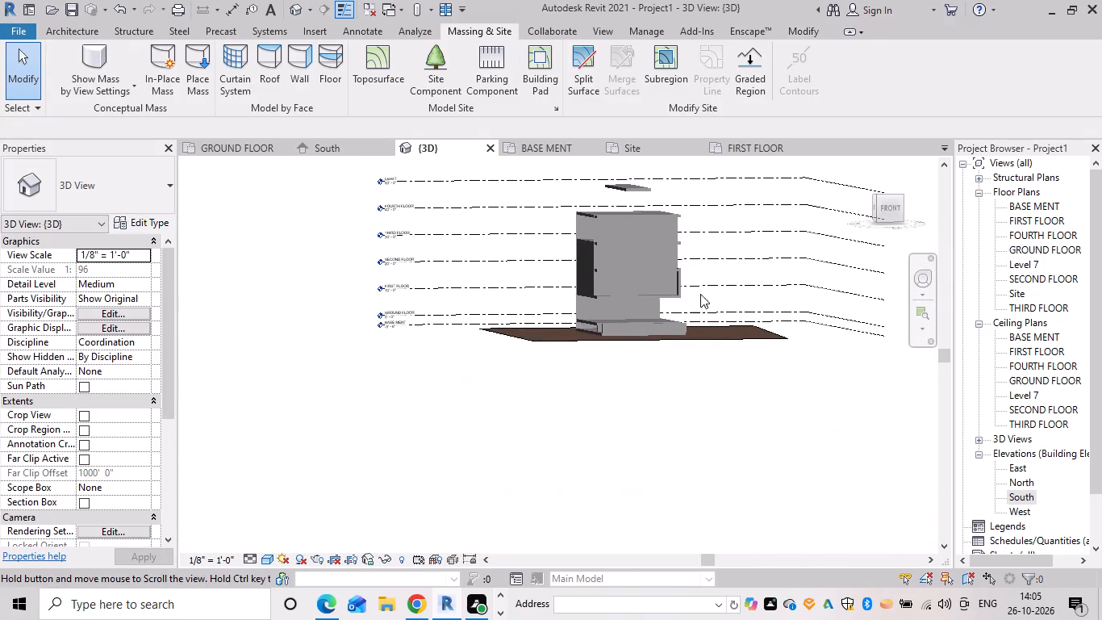
scroll(708, 296, "up", 1, "shift")
middle_click_drag(708, 296, 589, 325, "shift")
scroll(637, 315, "up", 6)
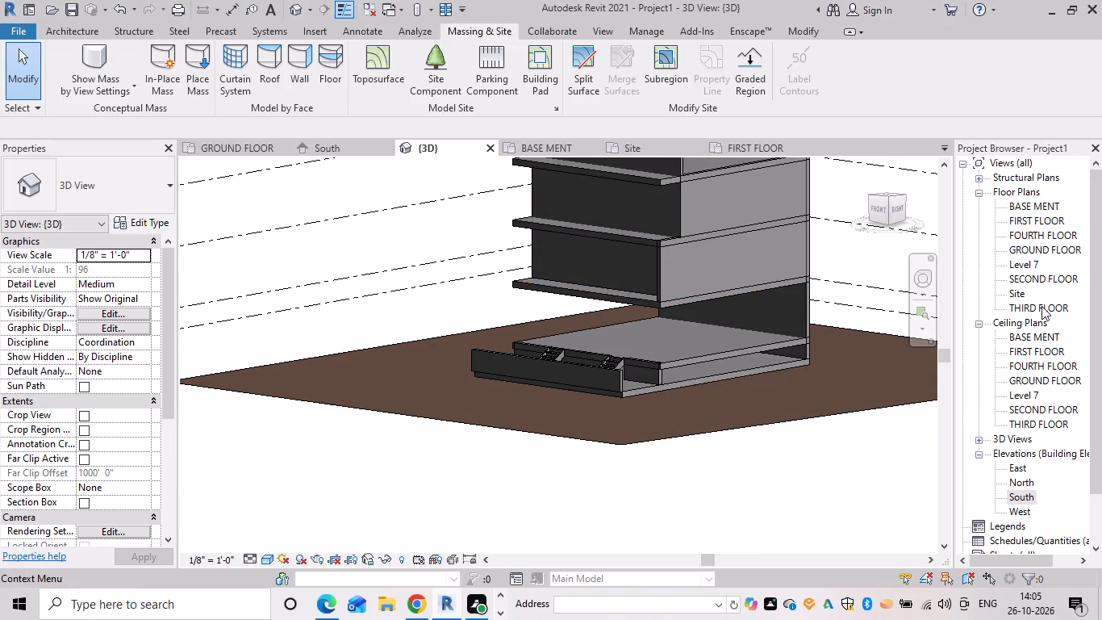
In the SECOND FLOOR plan, draw a 9" wall 4'-9" long from the front wall's left outer corner to the slab's front-left corner.
double_click(1041, 279)
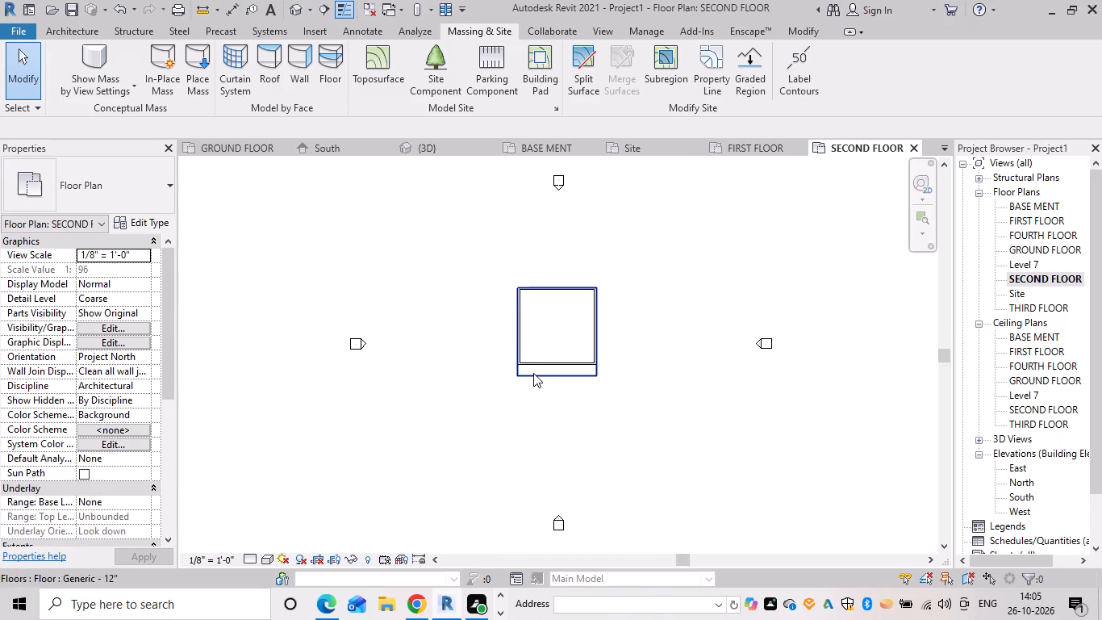
key("Escape")
key("w")
key("a")
scroll(528, 358, "up", 10)
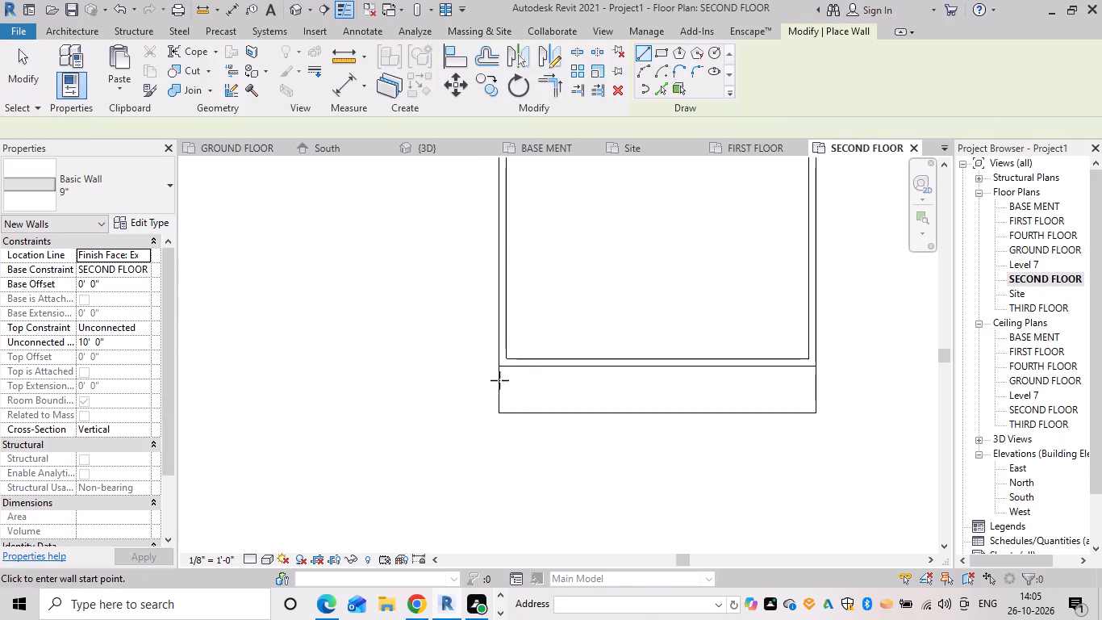
scroll(499, 383, "up", 5)
left_click(498, 346)
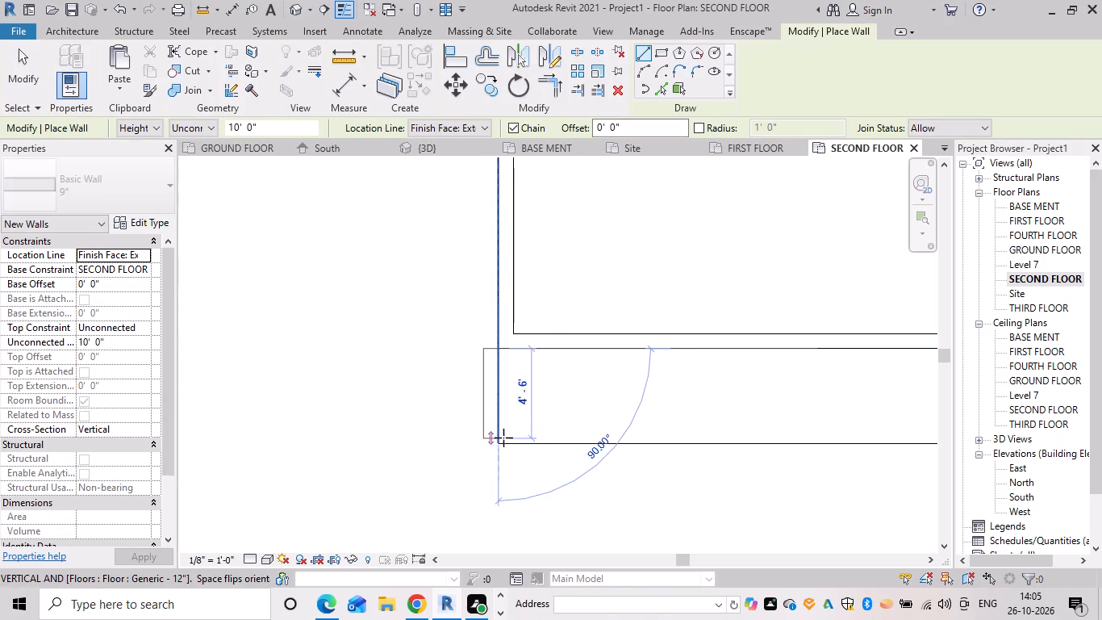
key("space")
left_click(497, 443)
key("Escape")
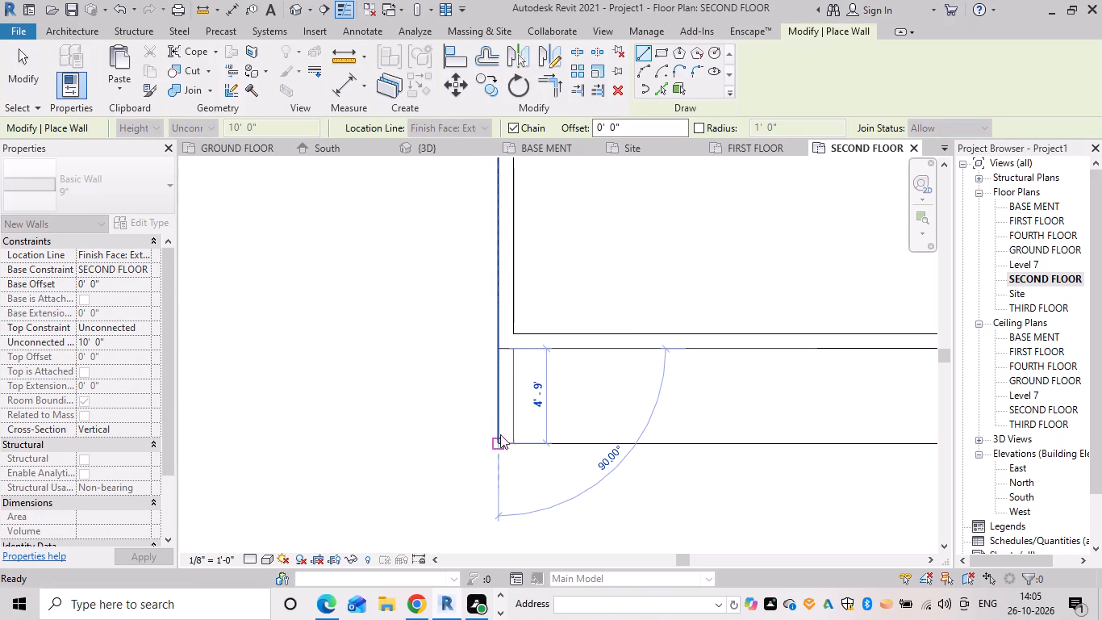
key("Escape")
key("Escape")
key("Escape")
key("Escape")
key("Escape")
key("Escape")
key("Escape")
key("Escape")
Examine the side walls projecting on the first and second floors in the 3D view.
left_click(436, 157)
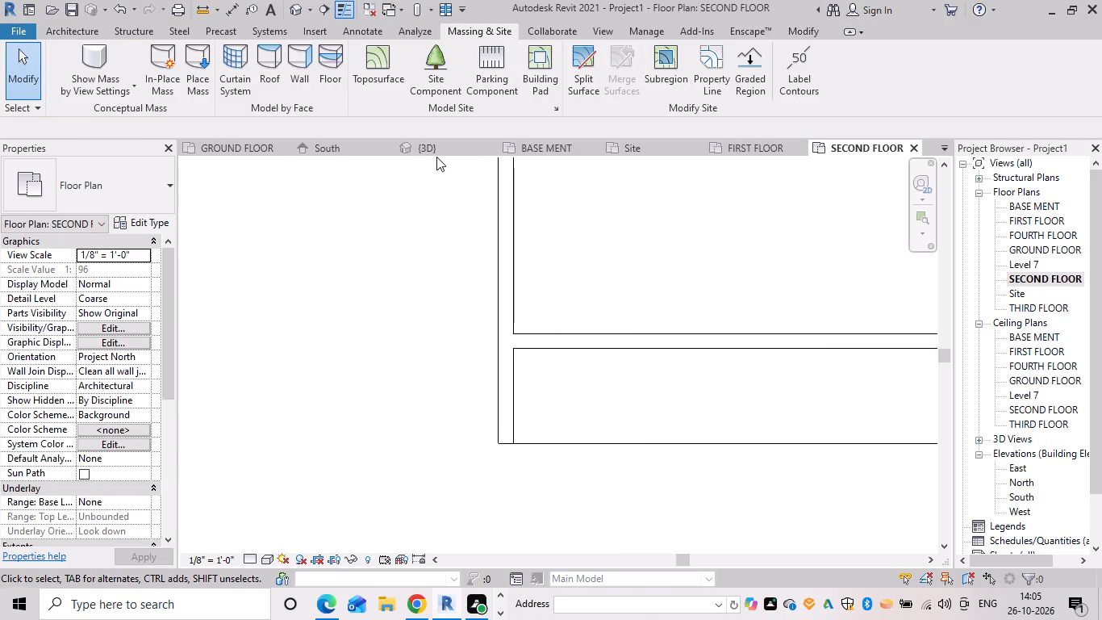
left_click(438, 153)
scroll(503, 347, "down", 1)
middle_click_drag(499, 353, 430, 478)
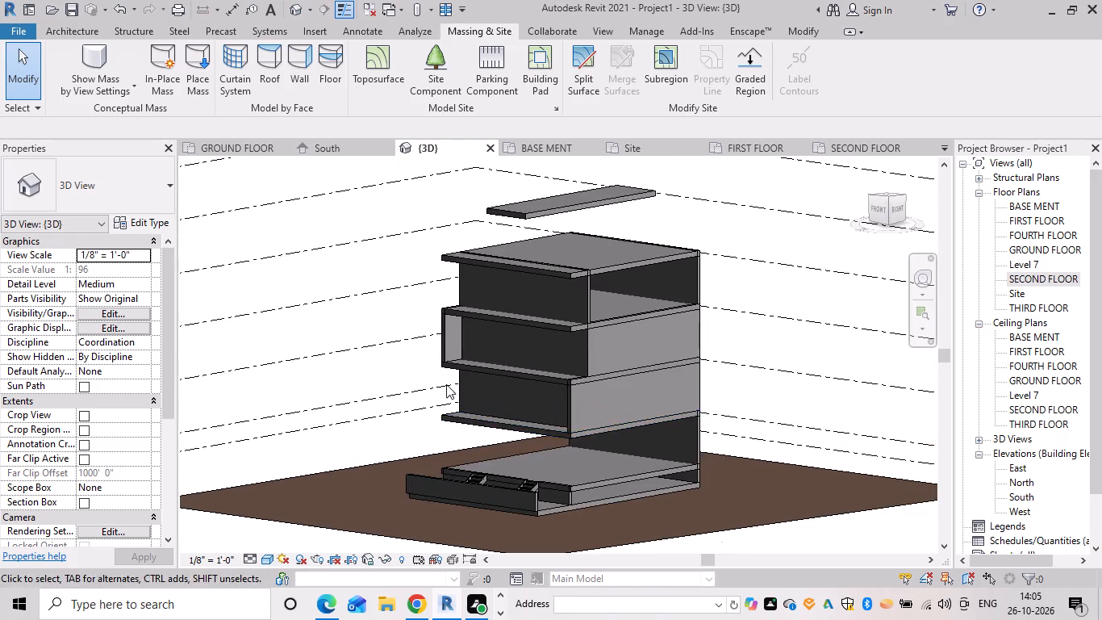
middle_click_drag(436, 381, 526, 337, "shift")
middle_click_drag(582, 388, 648, 503, "shift")
scroll(612, 467, "up", 1, "shift")
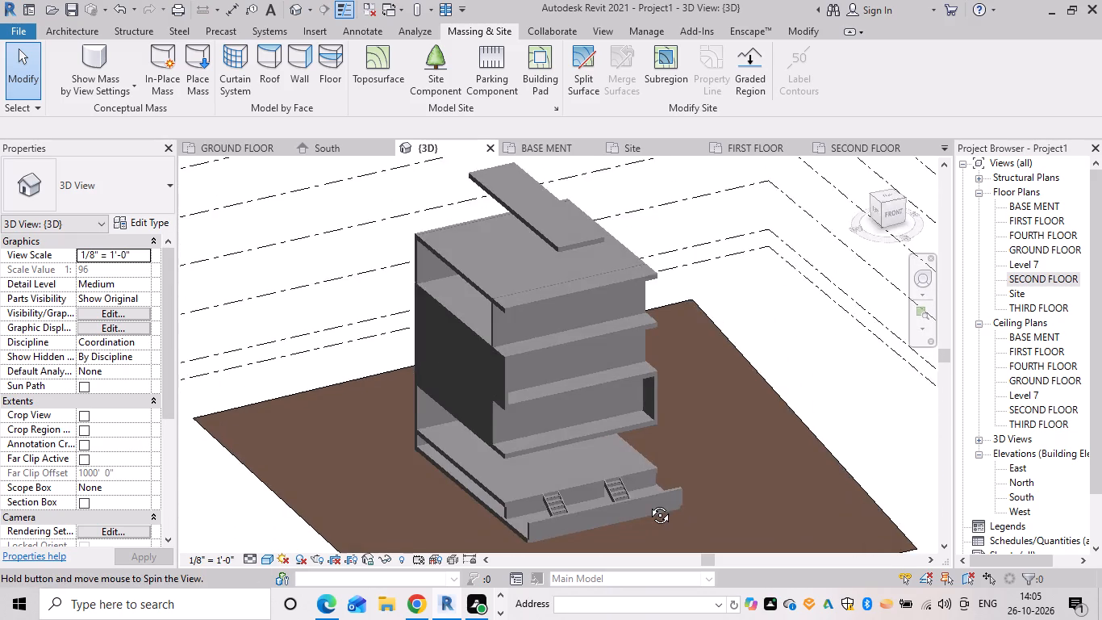
middle_click_drag(648, 503, 653, 499, "shift")
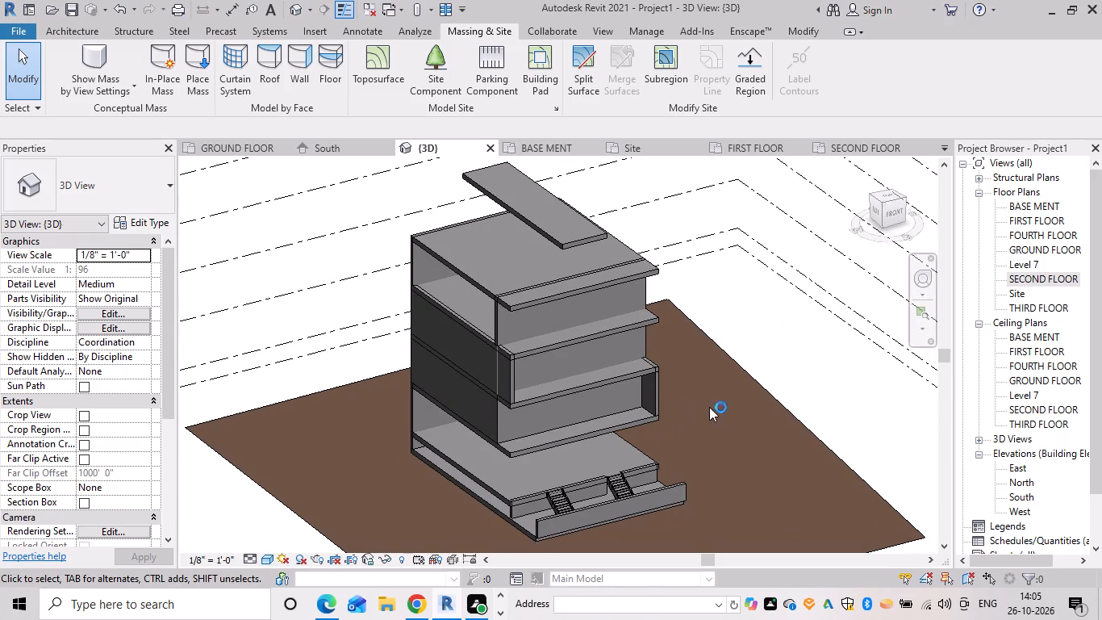
middle_click_drag(541, 417, 476, 302, "shift")
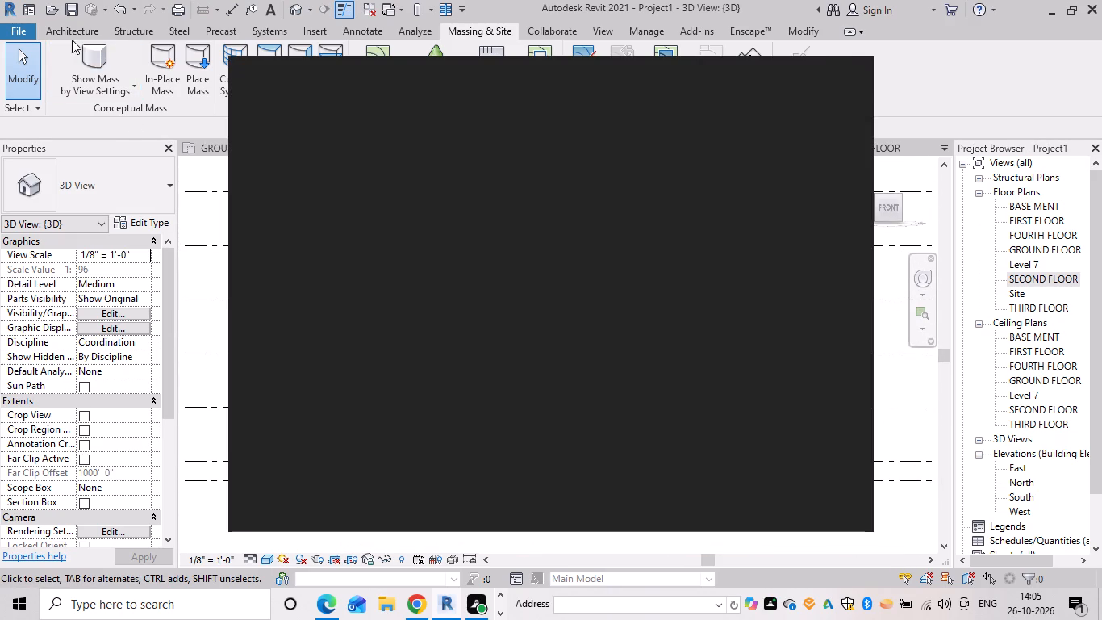
Create an in-place model in the Floors category, accepting the name Floors 1.
left_click(93, 25)
left_click(175, 84)
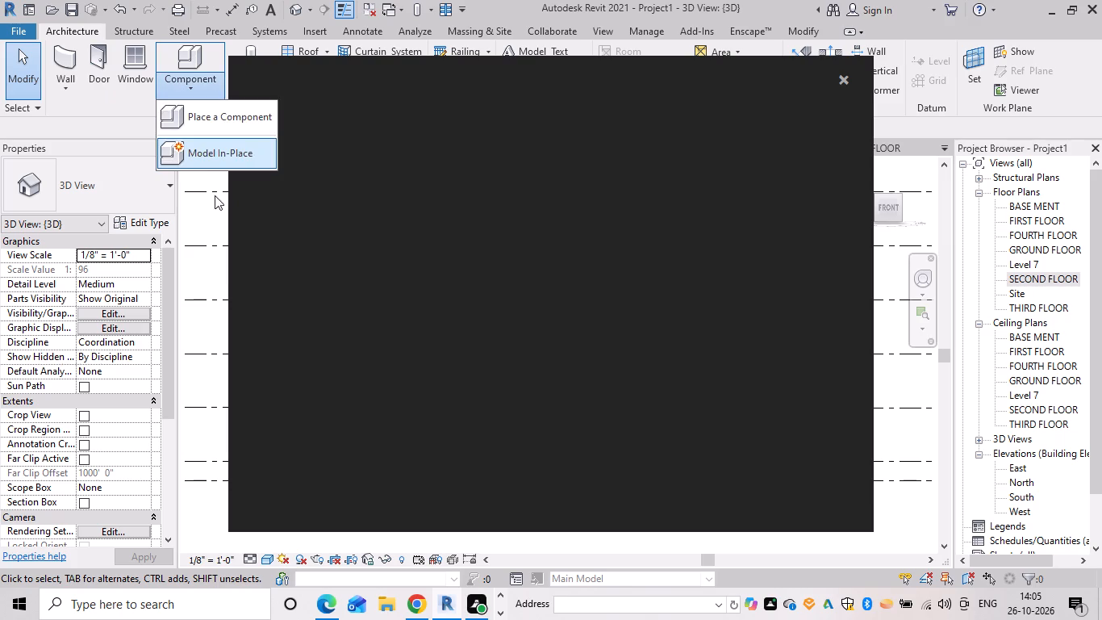
left_click(202, 168)
left_click(838, 77)
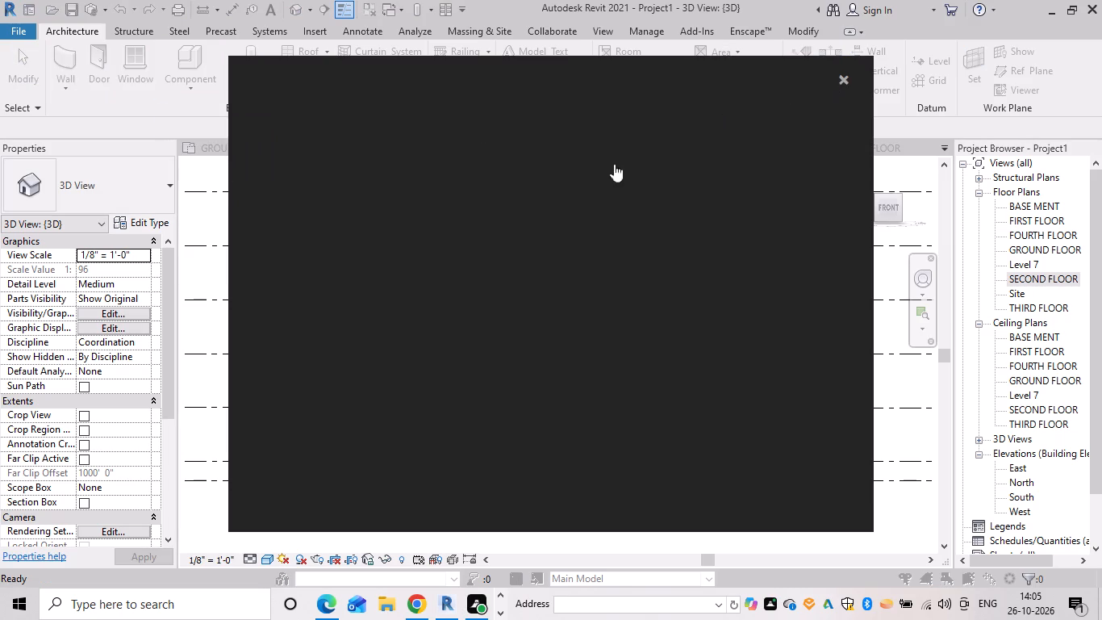
left_click(493, 251)
key("w")
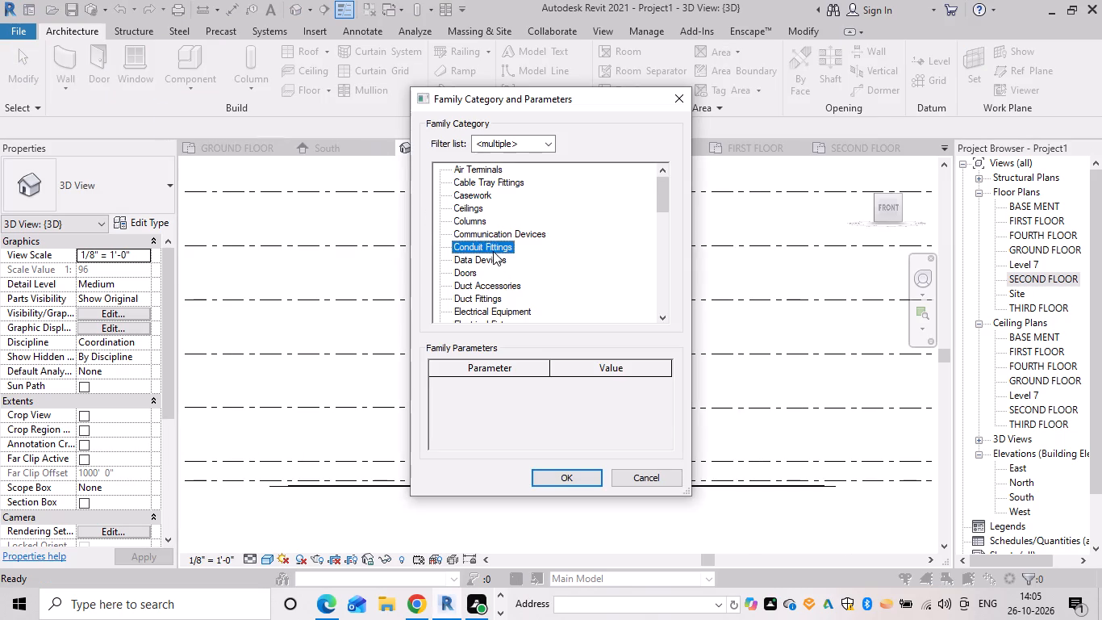
key("f")
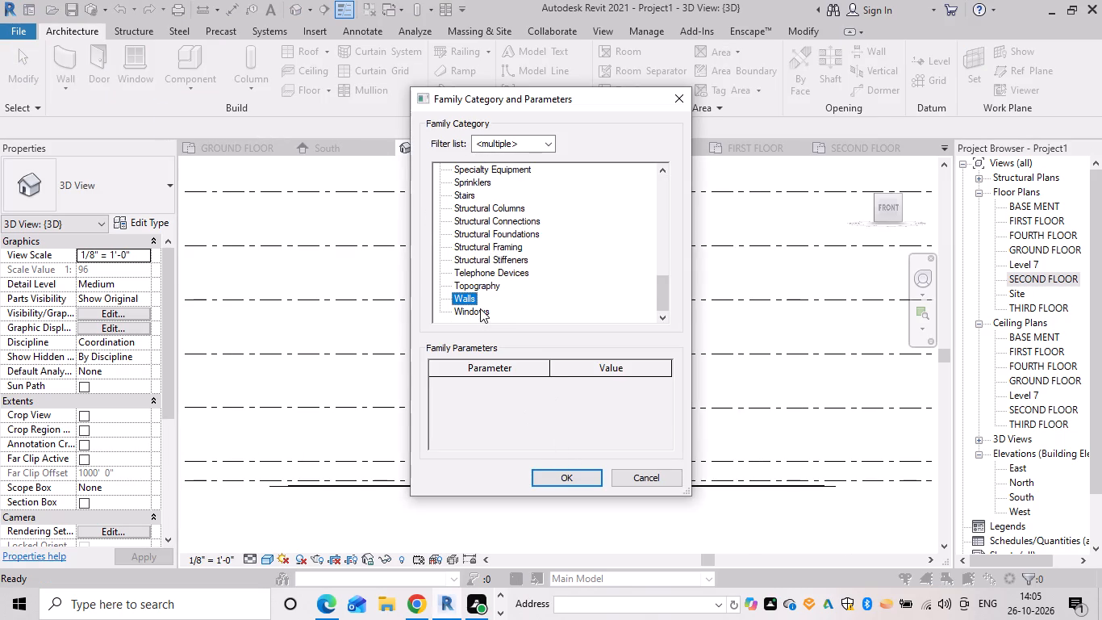
left_click(470, 186)
left_click(470, 199)
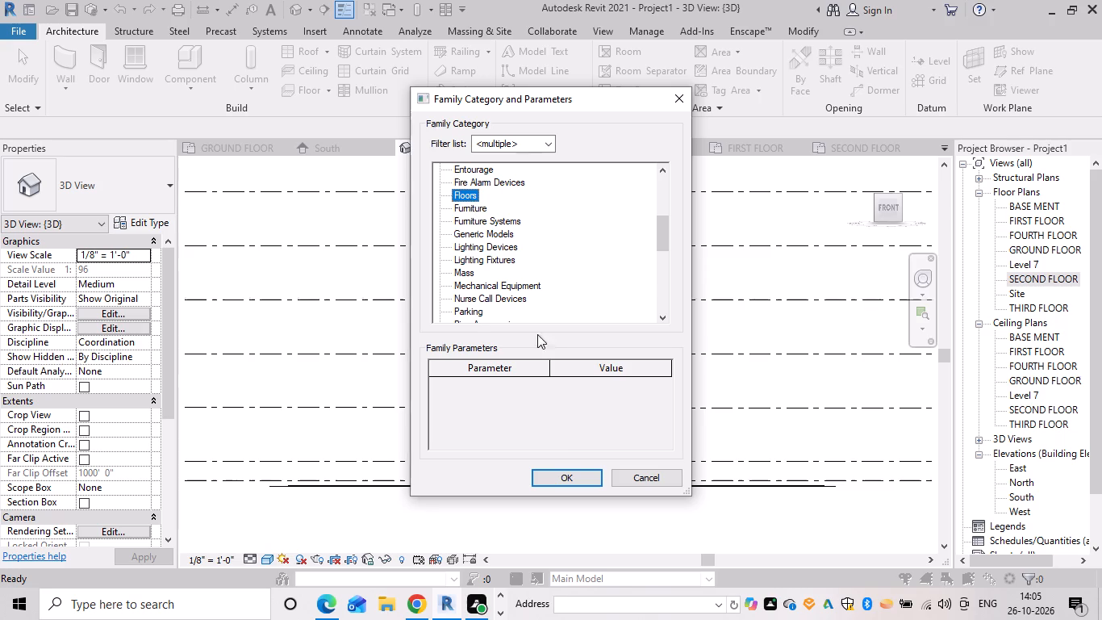
left_click(557, 471)
left_click(548, 330)
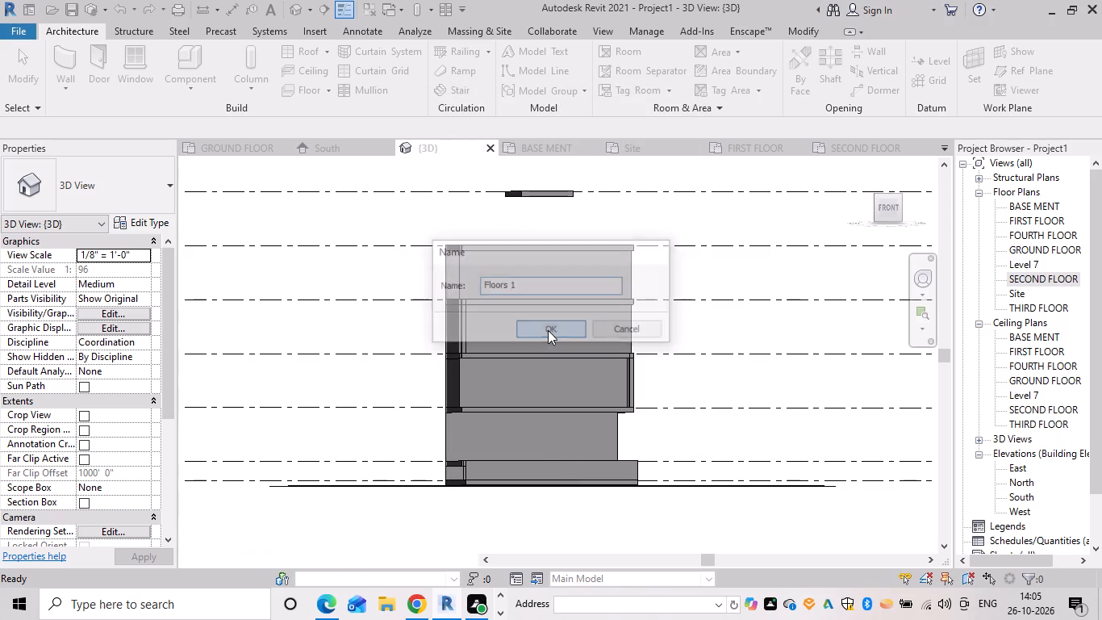
Start an extrusion and pick the FIRST FLOOR slab's front face as its work plane.
left_click(144, 68)
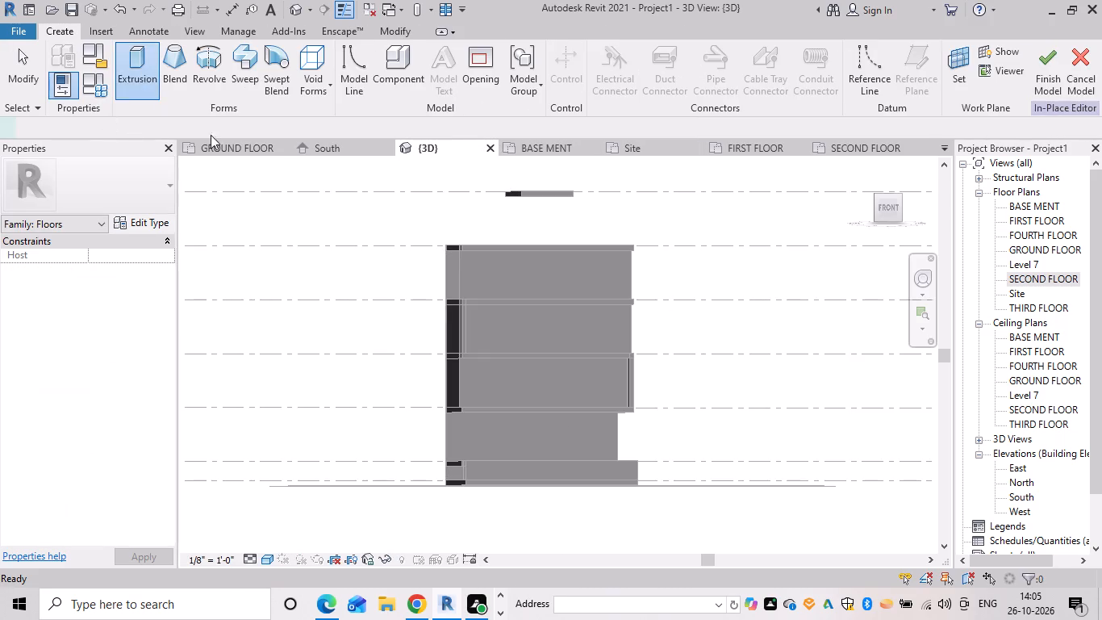
left_click(704, 69)
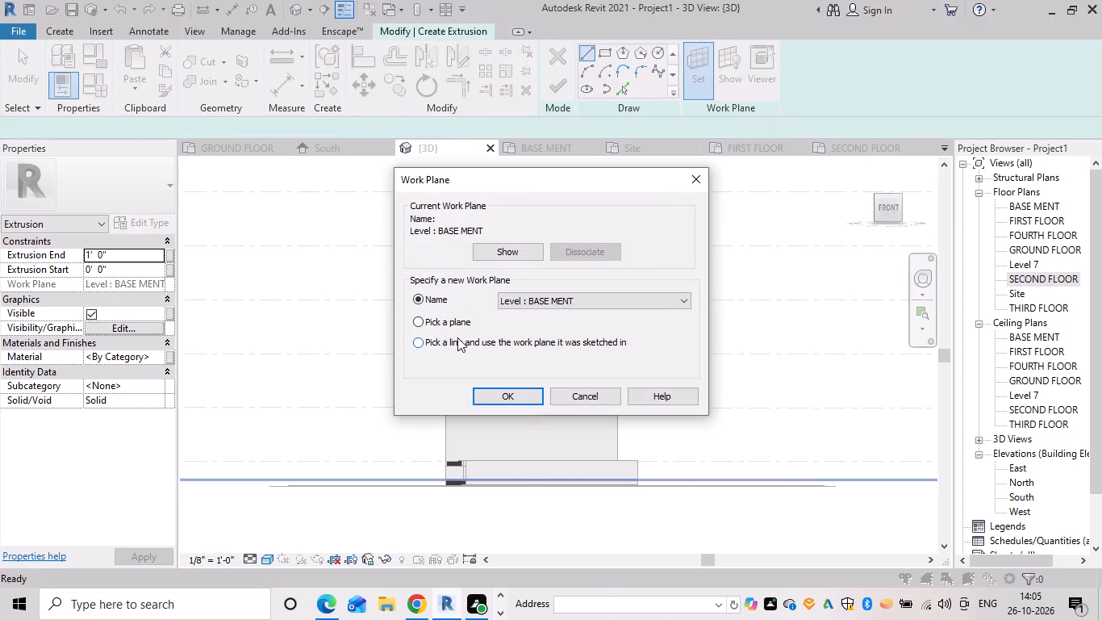
left_click_drag(450, 323, 449, 336)
left_click(454, 319)
left_click(515, 397)
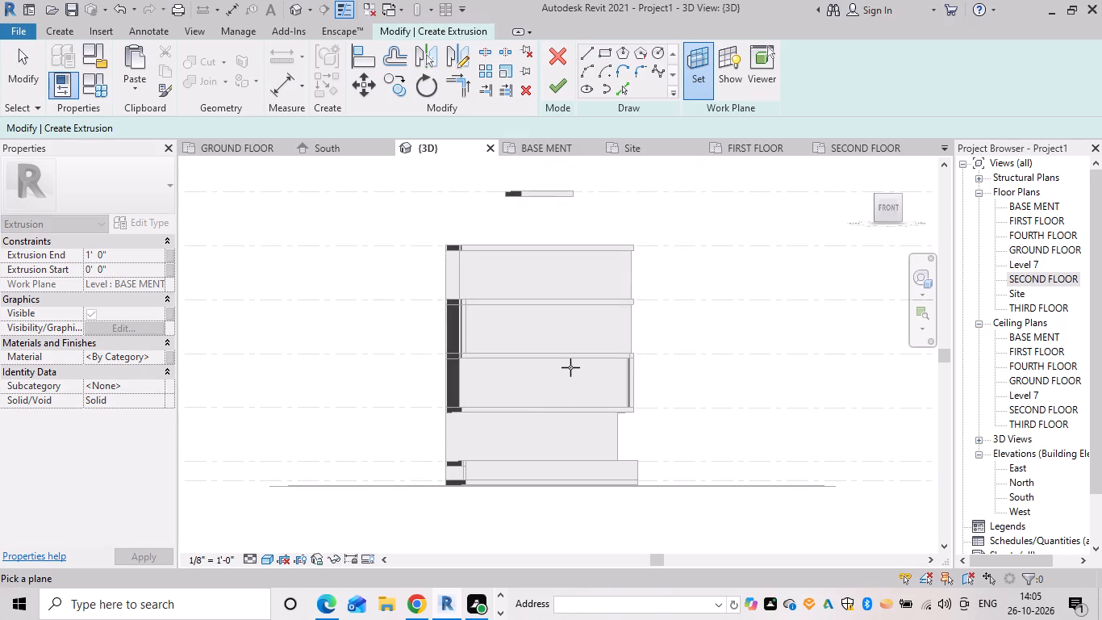
middle_click_drag(578, 350, 576, 397, "shift")
scroll(496, 437, "up", 6)
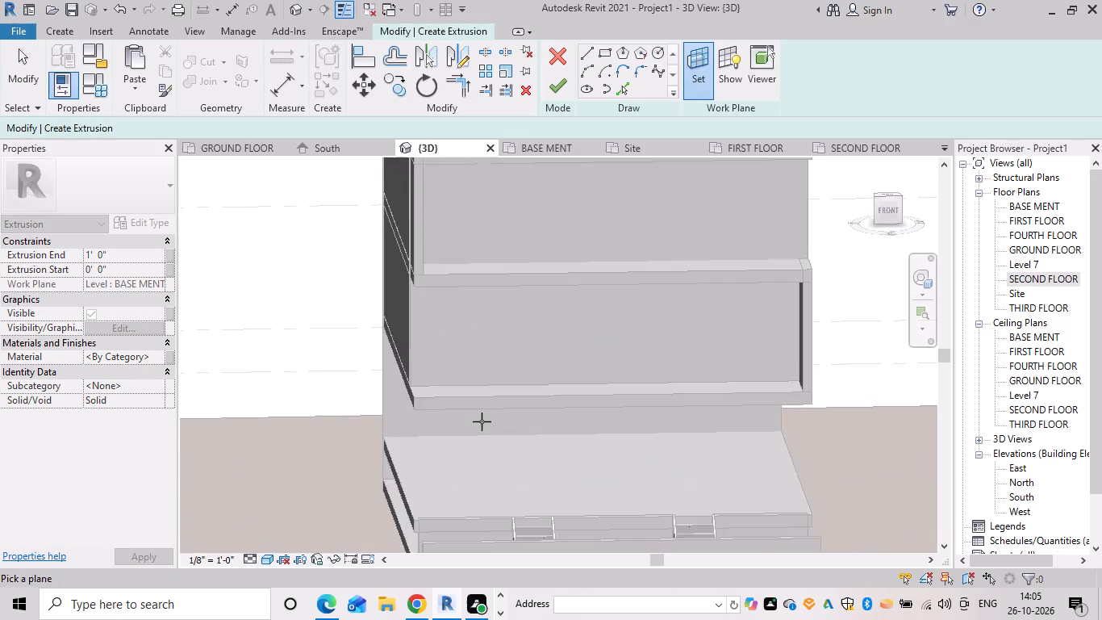
scroll(479, 415, "up", 3)
middle_click_drag(479, 414, 483, 382)
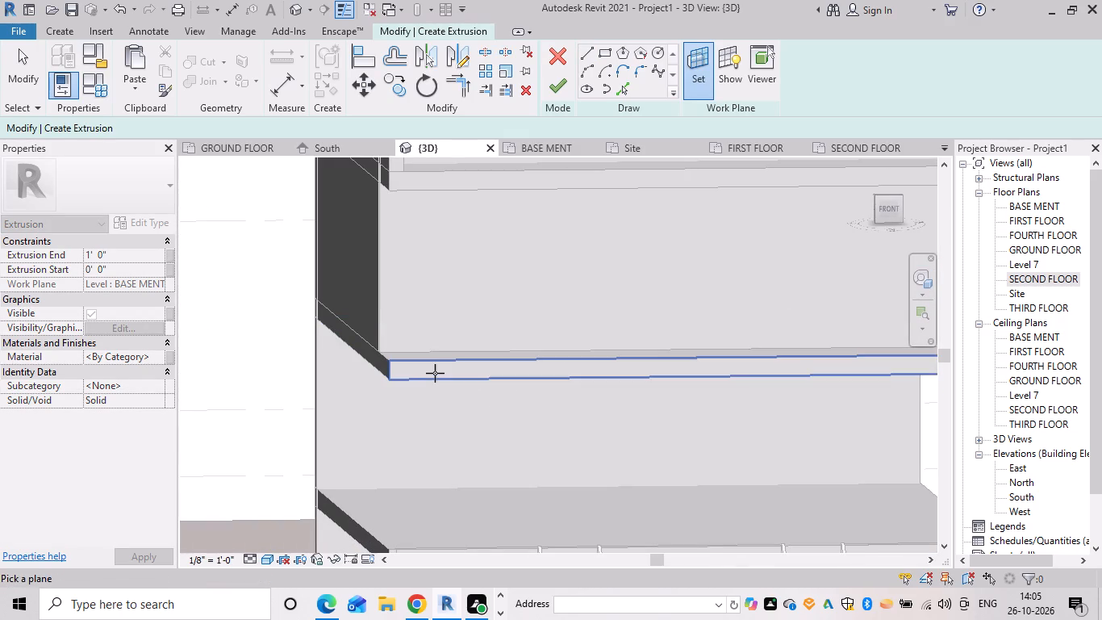
left_click(435, 374)
Sketch a rectangle on the FIRST FLOOR slab's front face, from its upper-left corner to its lower-right corner.
left_click(607, 50)
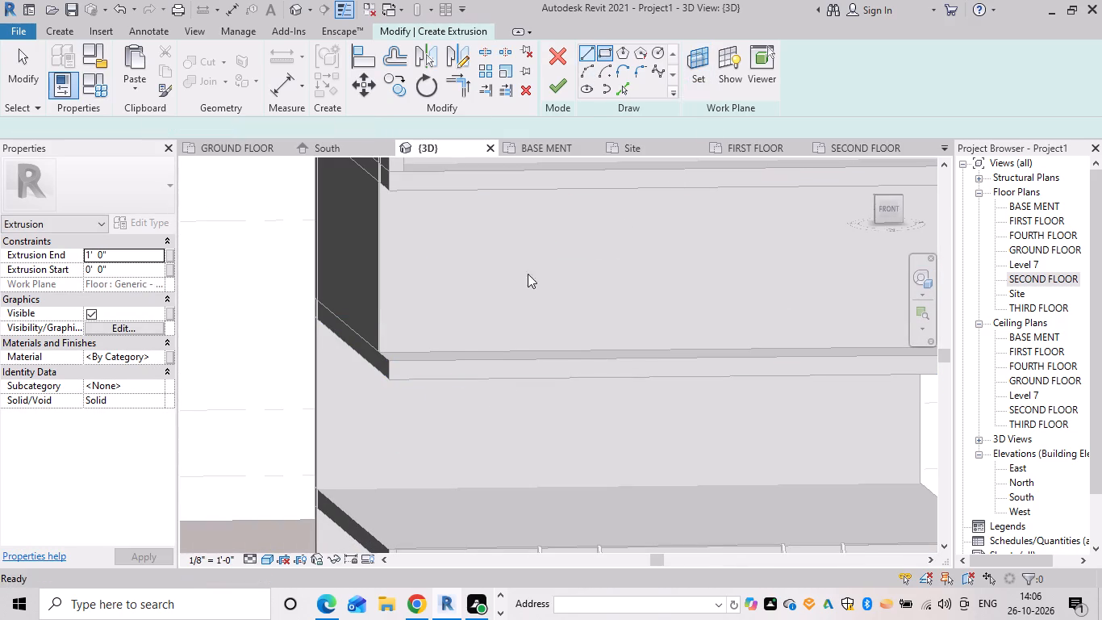
left_click_drag(386, 360, 390, 375)
middle_click_drag(687, 454, 512, 453)
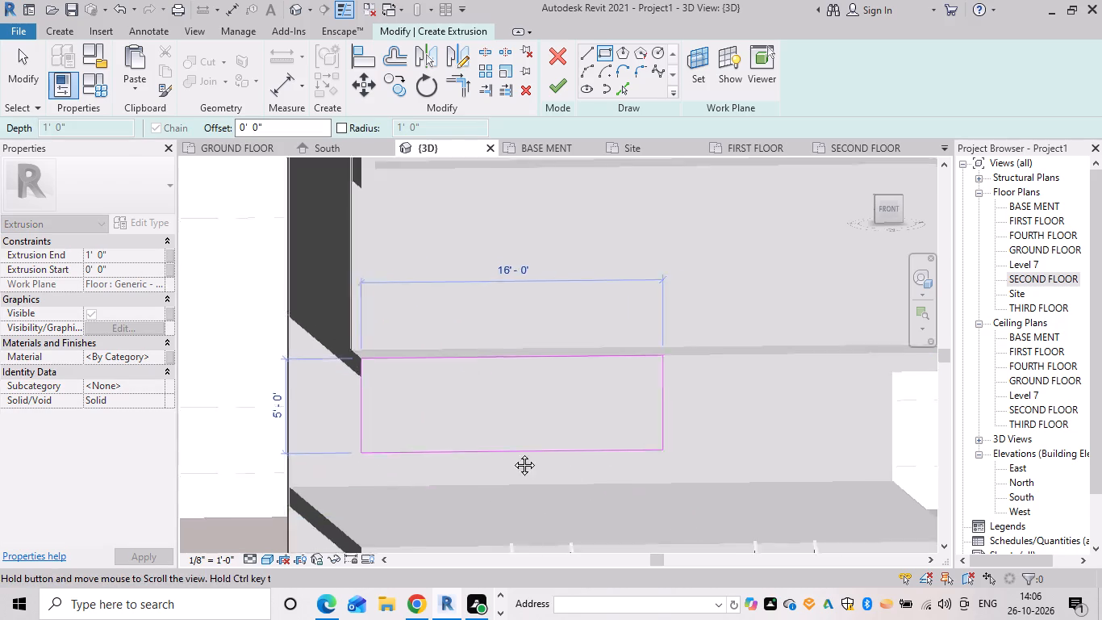
middle_click_drag(512, 453, 279, 480)
scroll(279, 480, "up", 1)
scroll(621, 415, "up", 3)
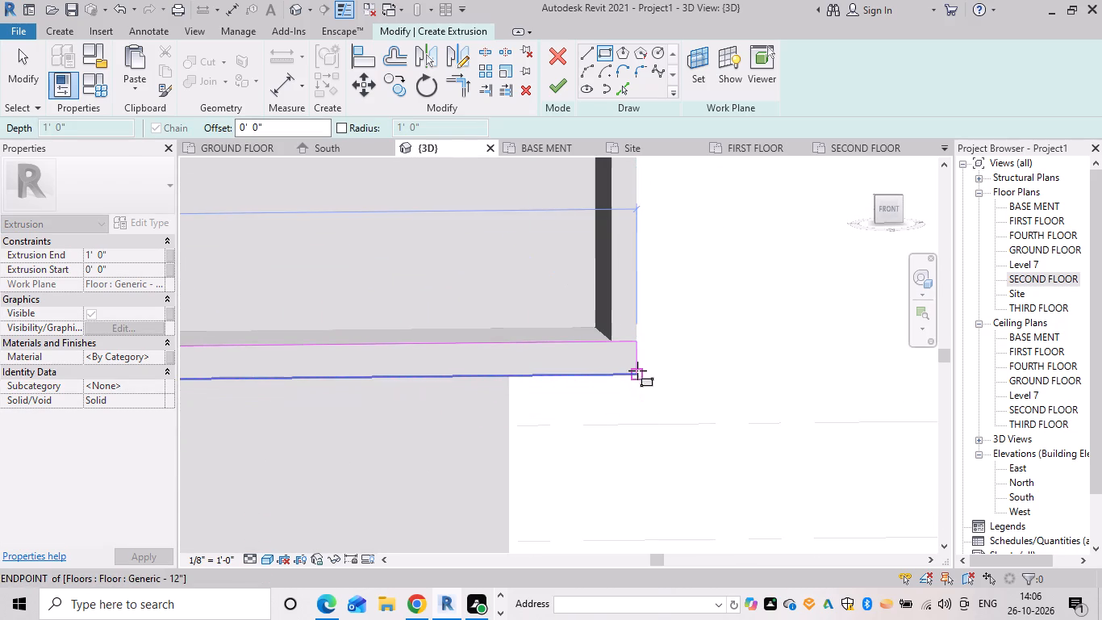
left_click(637, 371)
key("Escape")
key("Escape")
key("Escape")
key("Escape")
key("Escape")
Lower the rectangle's bottom line to about one slab thickness below the FIRST FLOOR slab's underside.
left_click(563, 378)
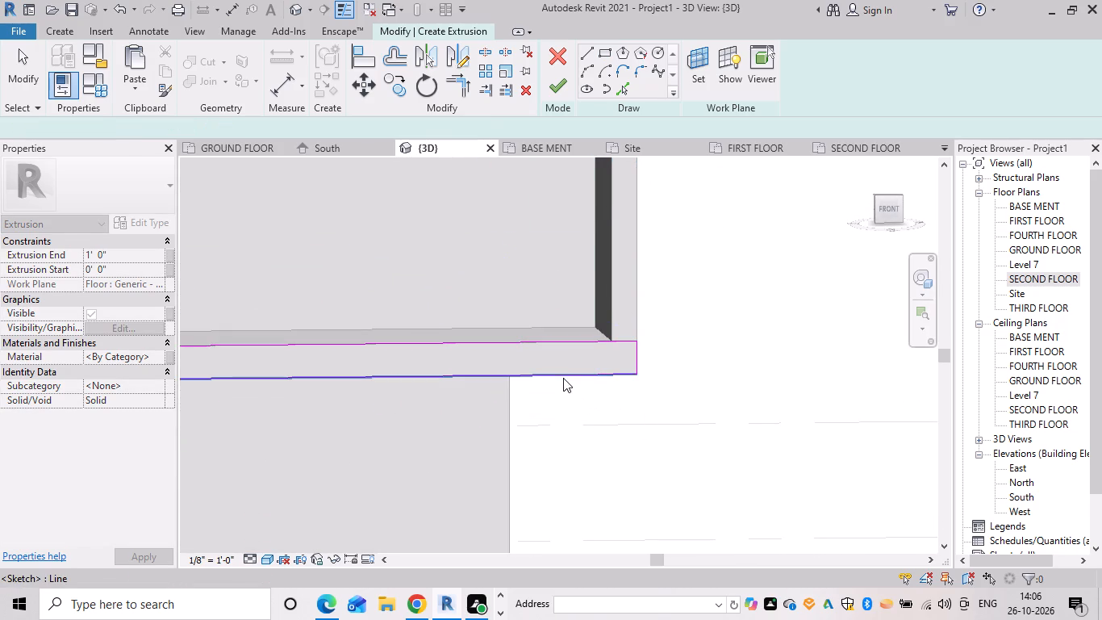
key("Down")
key("Down")
key("Down")
key("Down")
key("Down")
key("Down")
key("Down")
key("Down")
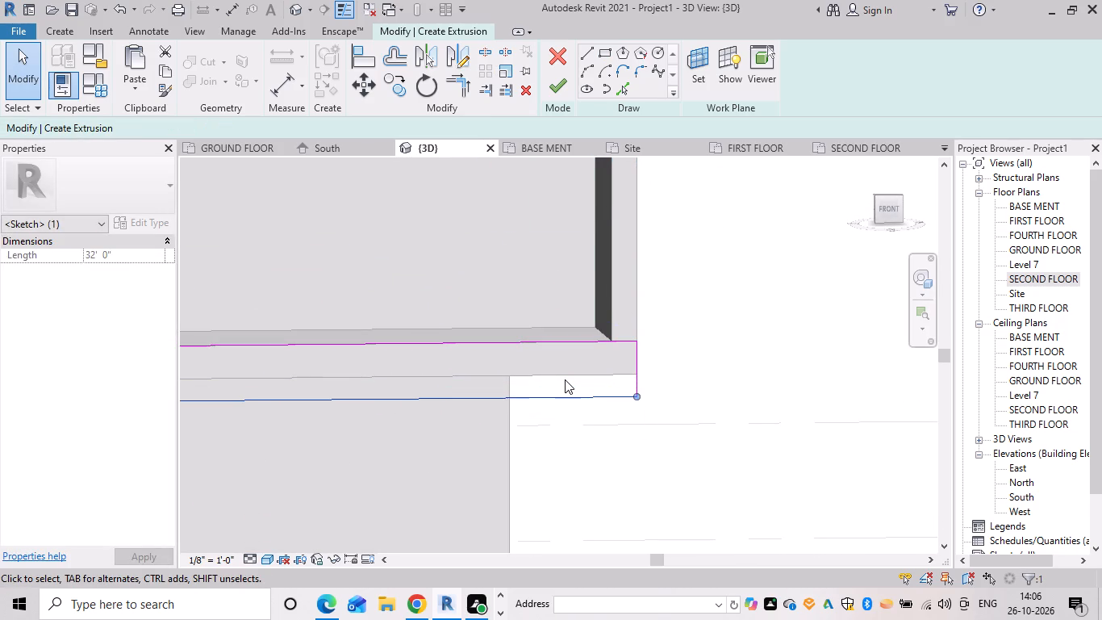
key("Down")
key("Down")
key("Down")
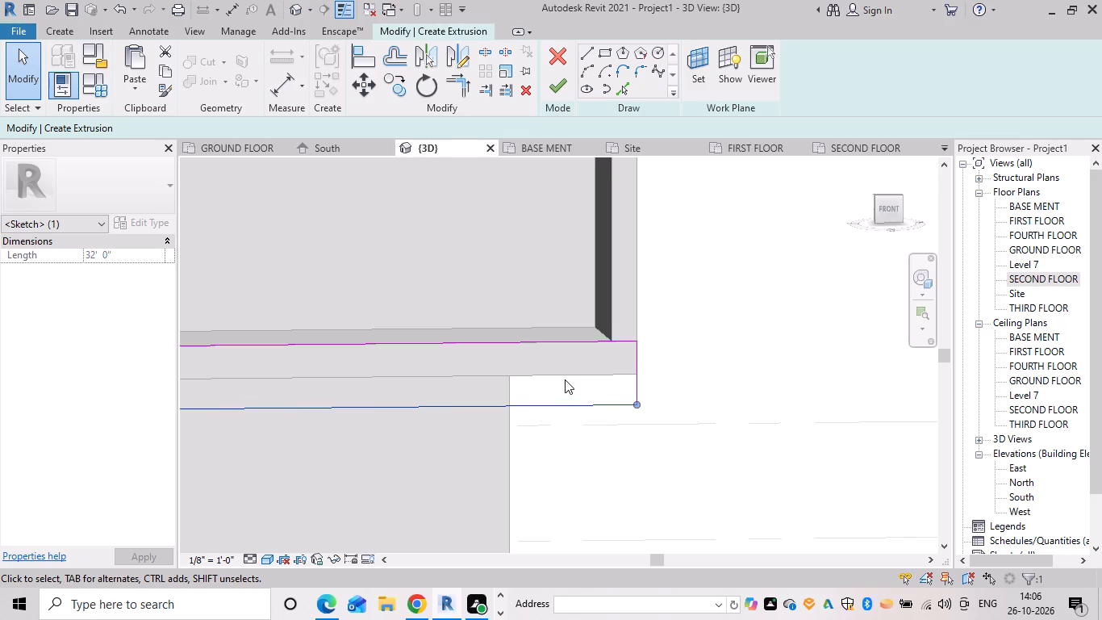
Finish the front-edge extrusion sketch and complete the in-place floor model.
left_click(559, 94)
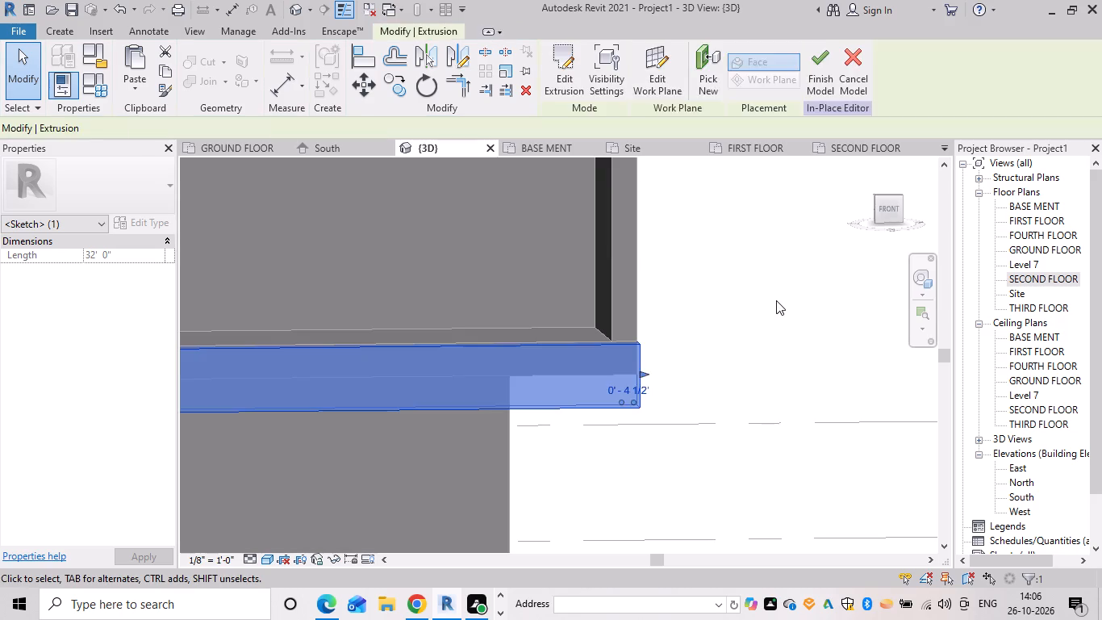
left_click(772, 300)
left_click(561, 77)
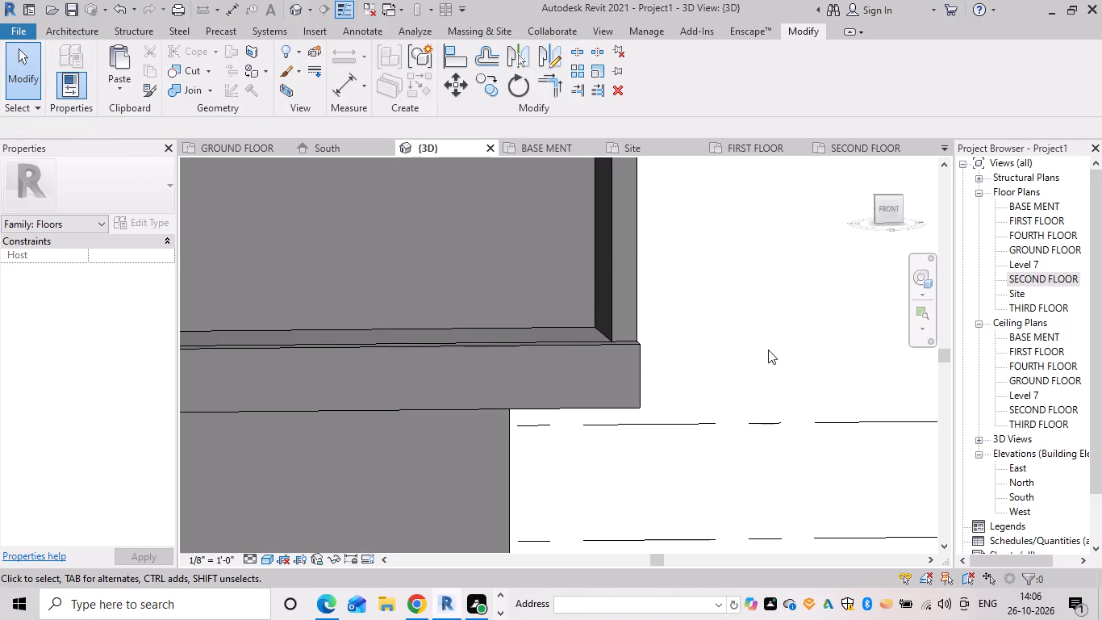
Reopen the in-place front-edge floor model on the FIRST FLOOR slab for editing.
scroll(768, 350, "down", 8)
middle_click_drag(550, 399, 414, 387, "shift")
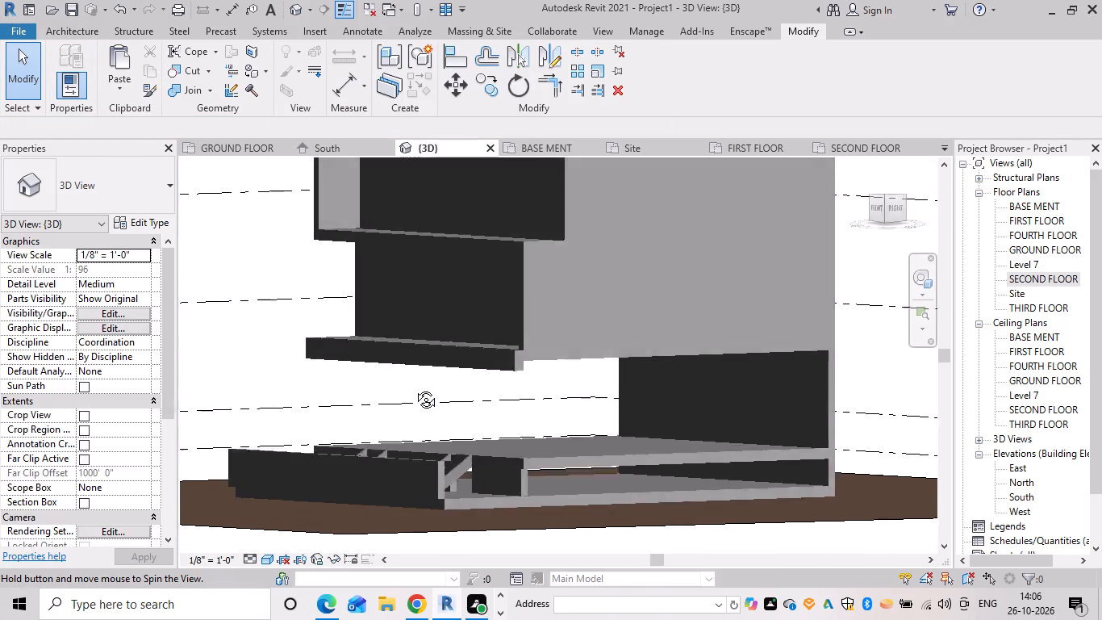
middle_click_drag(414, 387, 365, 402, "shift")
scroll(444, 352, "up", 11)
middle_click_drag(429, 368, 409, 358, "shift")
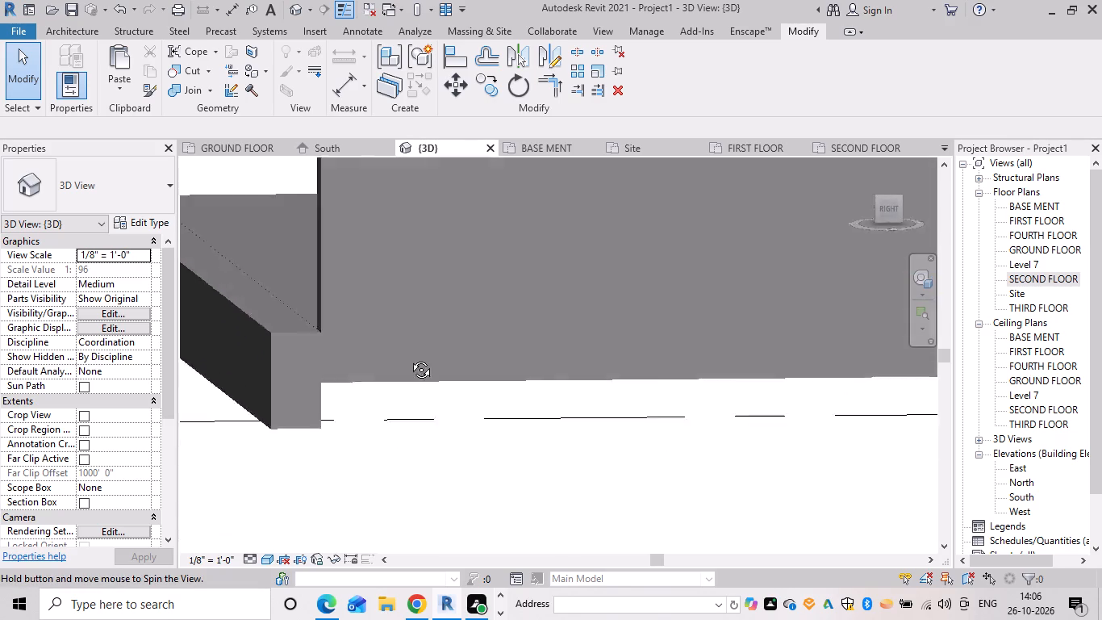
middle_click_drag(409, 358, 400, 350, "shift")
scroll(400, 352, "up", 1, "shift")
middle_click_drag(311, 345, 511, 289)
left_click(409, 312)
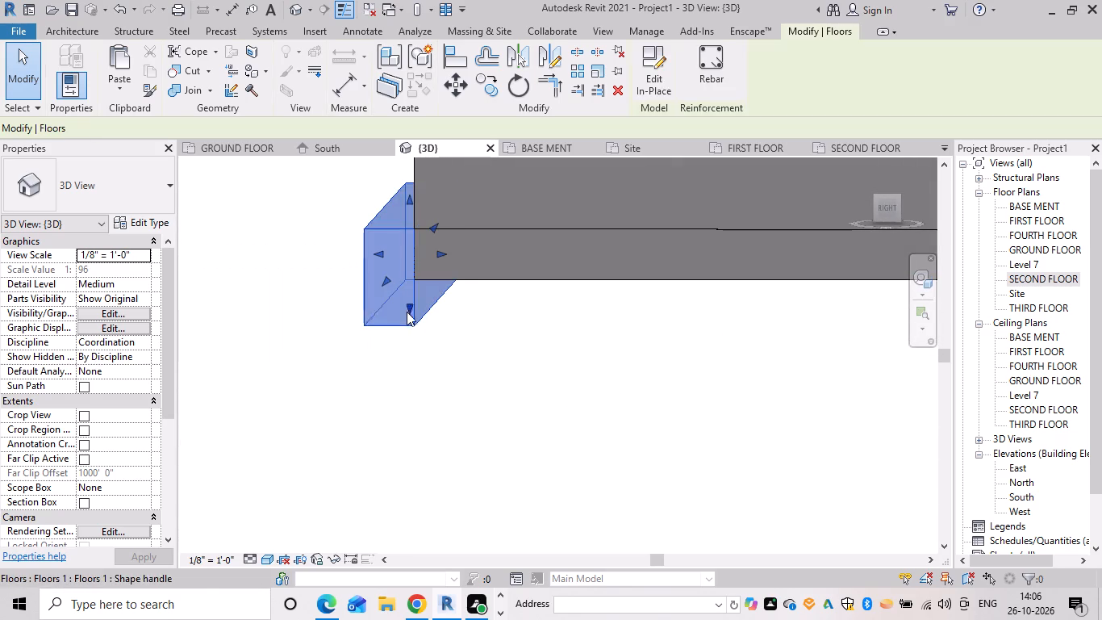
left_click(489, 364)
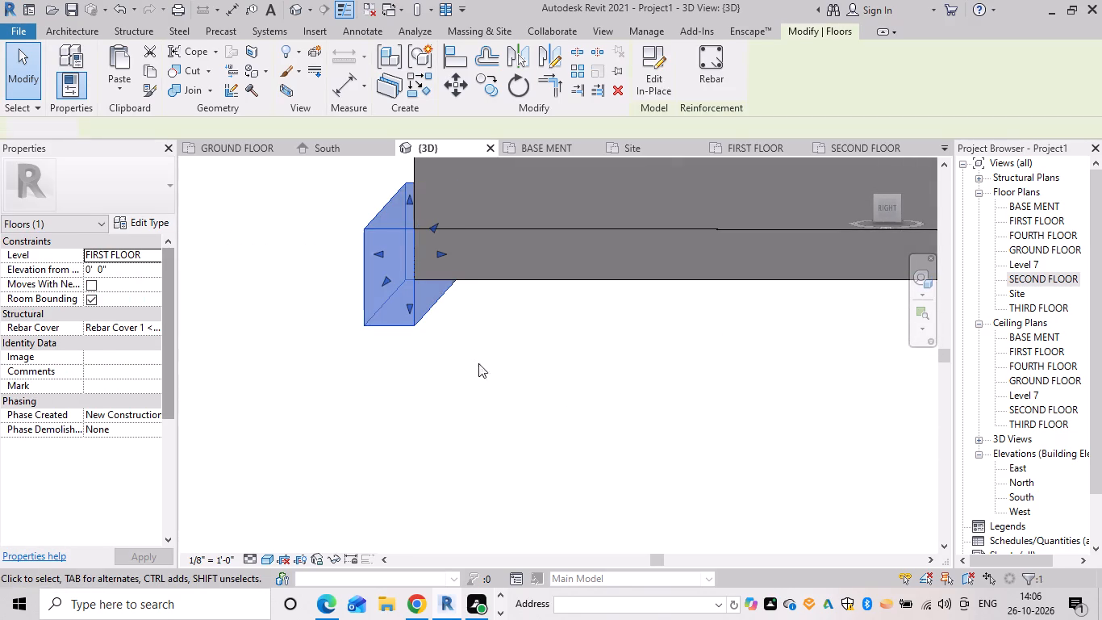
left_click(404, 314)
left_click(407, 321)
left_click_drag(394, 358, 390, 343)
left_click(375, 307)
triple_click(387, 322)
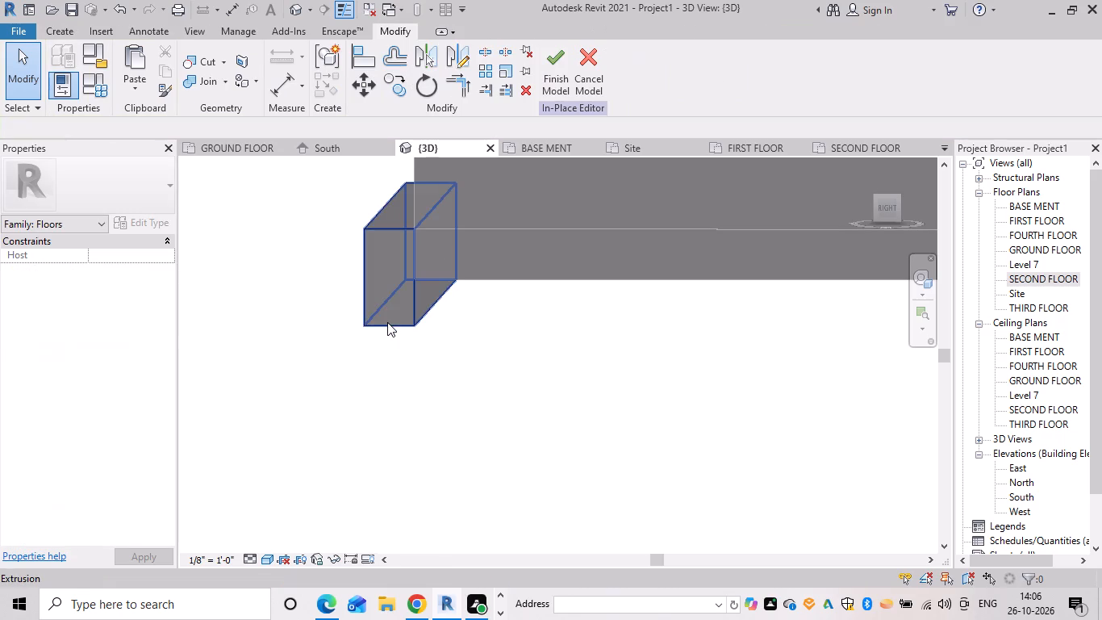
Set the front-edge extrusion's Extrusion End to 6".
left_click(382, 325)
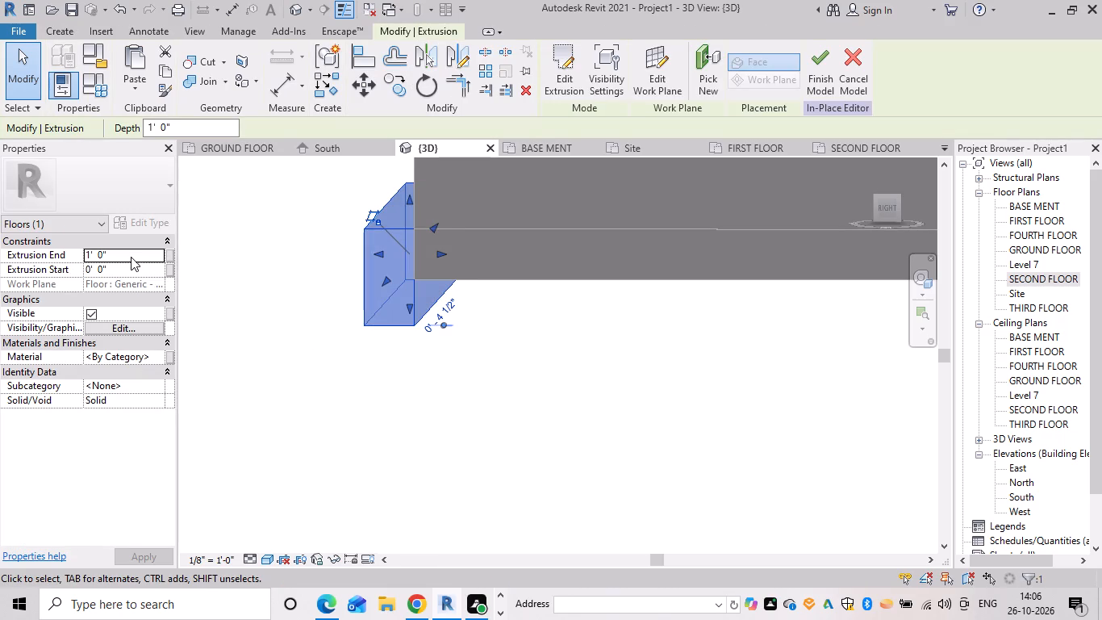
left_click(131, 257)
key("BackSpace")
type("6\"")
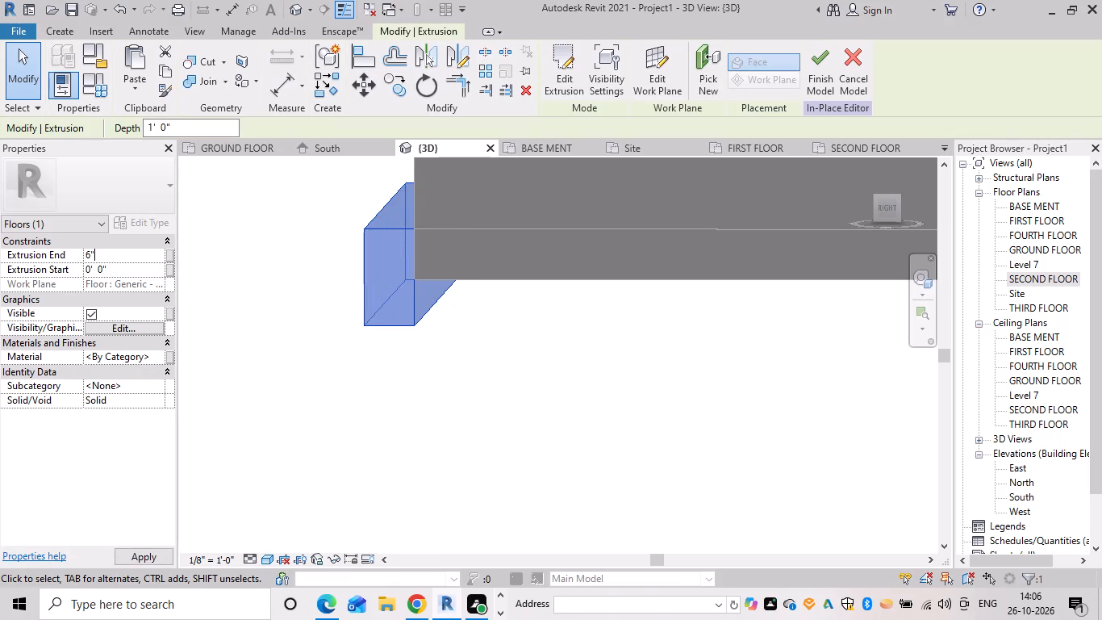
key("Return")
left_click(332, 312)
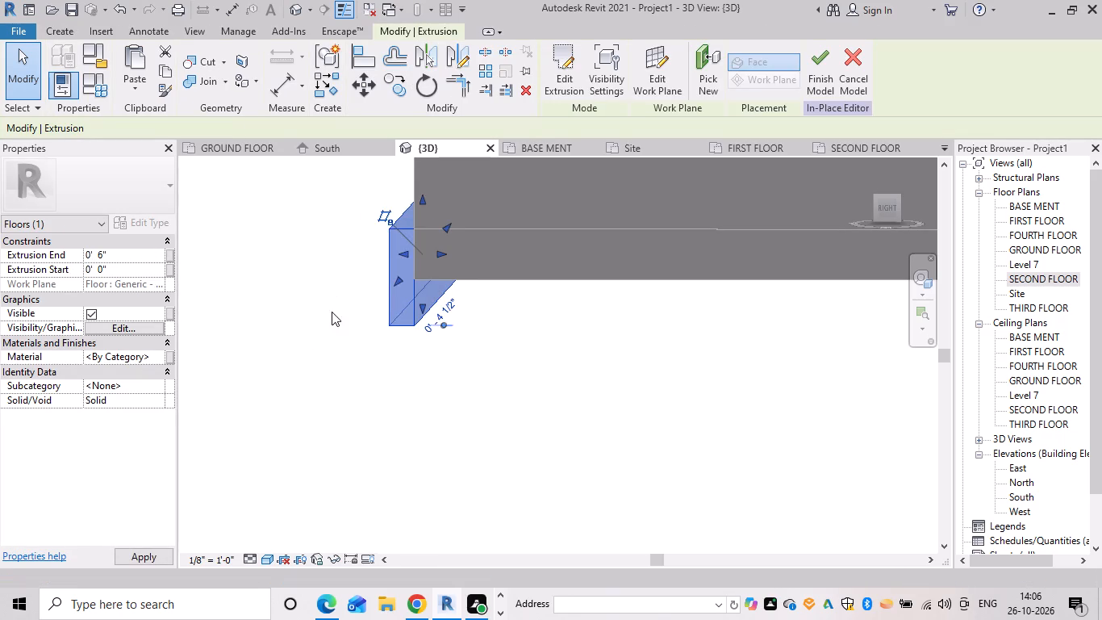
Finish the in-place floor model with the thinner front edge.
scroll(446, 361, "down", 5)
middle_click_drag(406, 361, 619, 358, "shift")
scroll(605, 359, "down", 6)
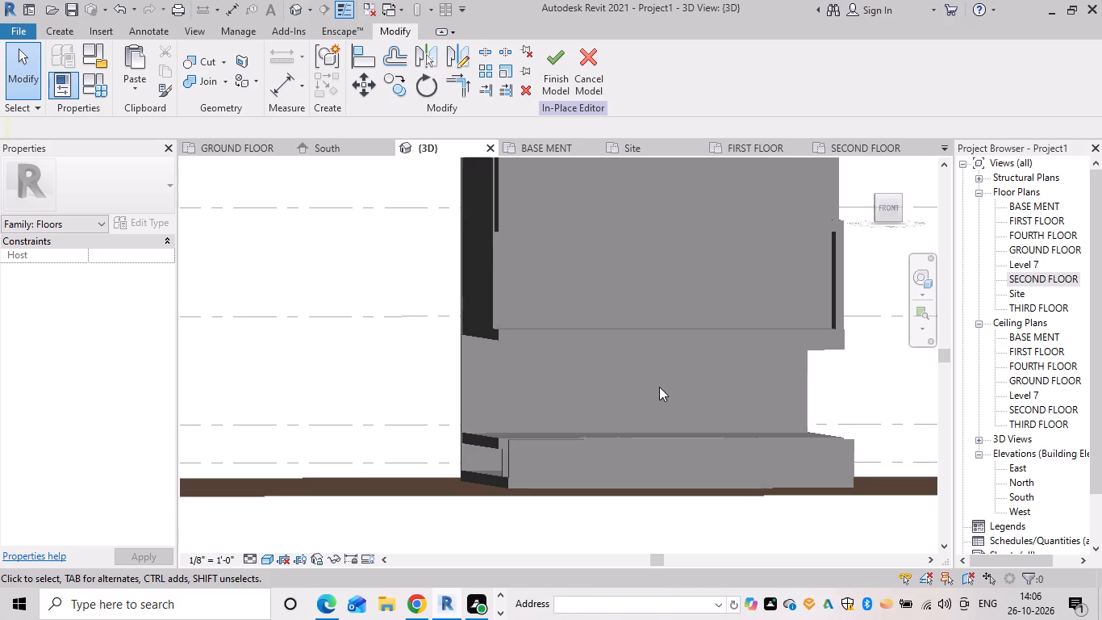
key("Escape")
left_click(549, 85)
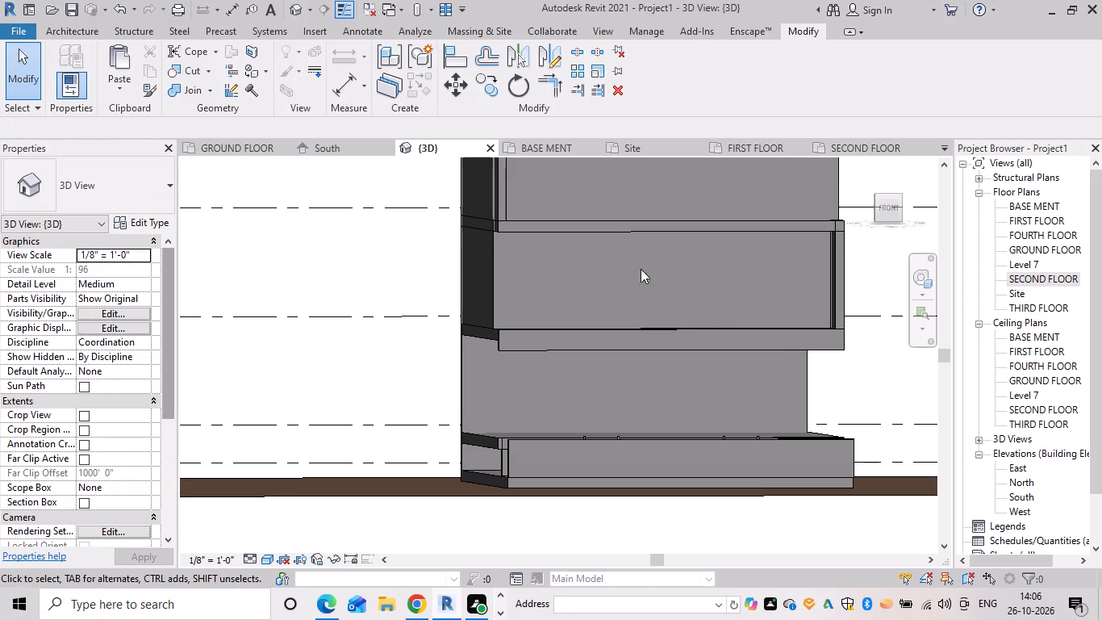
Reopen the in-place floor model at the FIRST FLOOR slab's front edge to add another form.
scroll(716, 330, "down", 4)
middle_click_drag(766, 364, 728, 362, "shift")
scroll(728, 339, "up", 6)
middle_click_drag(723, 356, 682, 408, "shift")
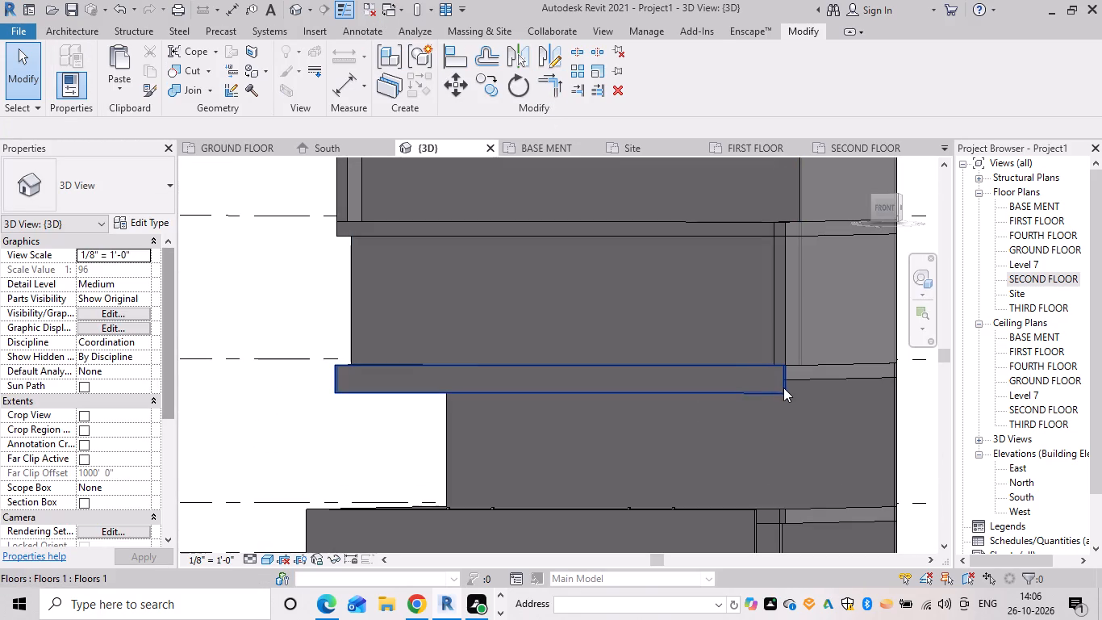
left_click(783, 387)
left_click_drag(739, 287, 745, 295)
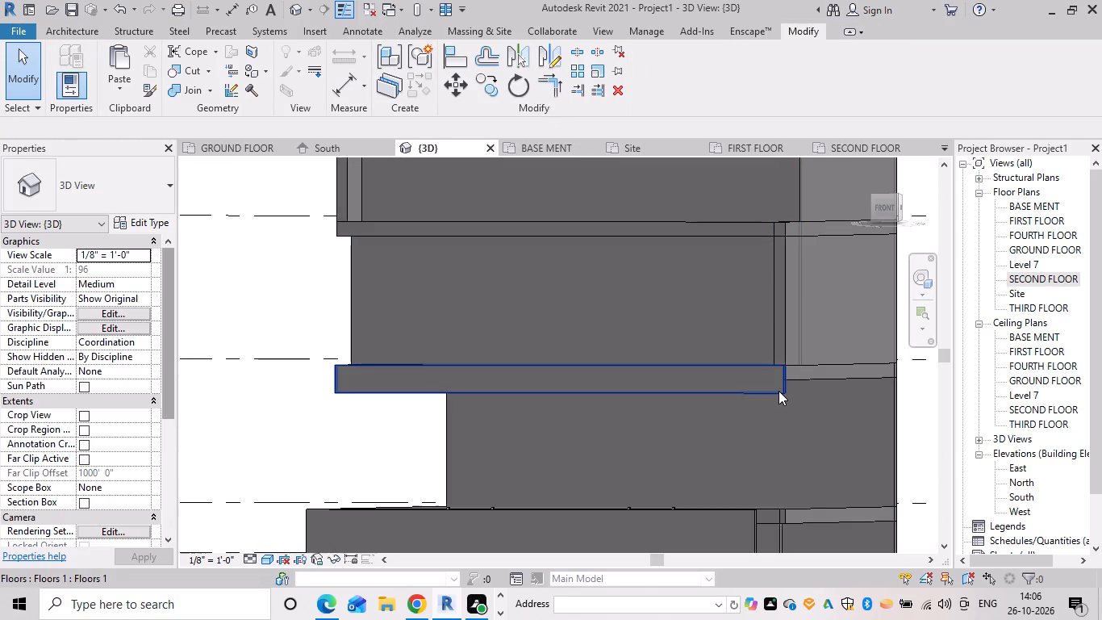
double_click(778, 391)
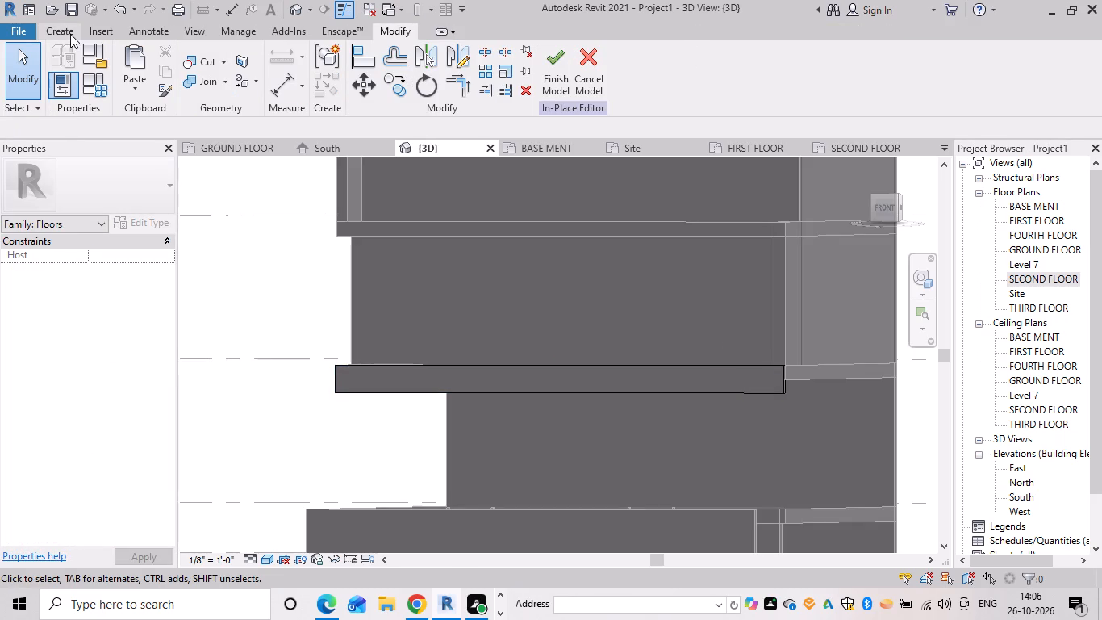
Start a new extrusion and pick the front face of the projecting 9" side wall as its work plane.
left_click(70, 34)
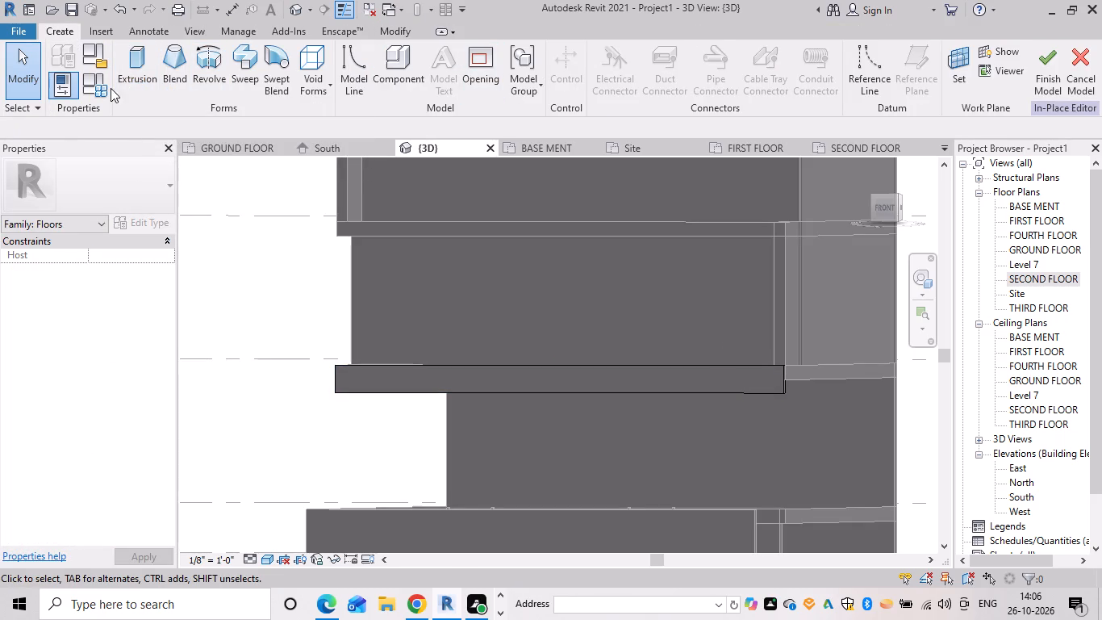
left_click(149, 66)
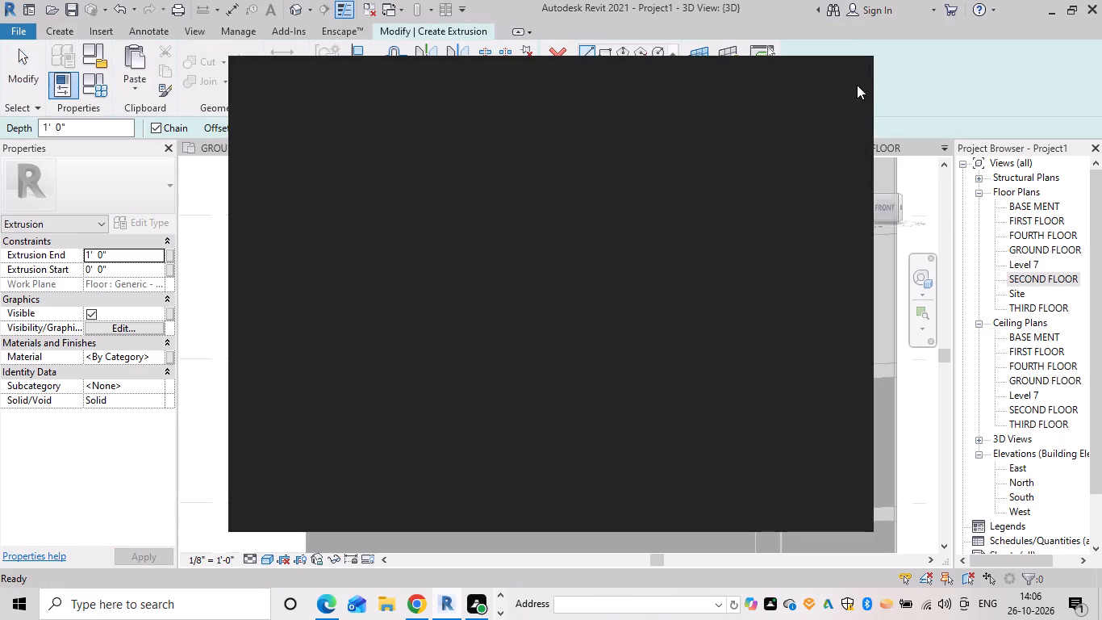
left_click(842, 77)
left_click(703, 52)
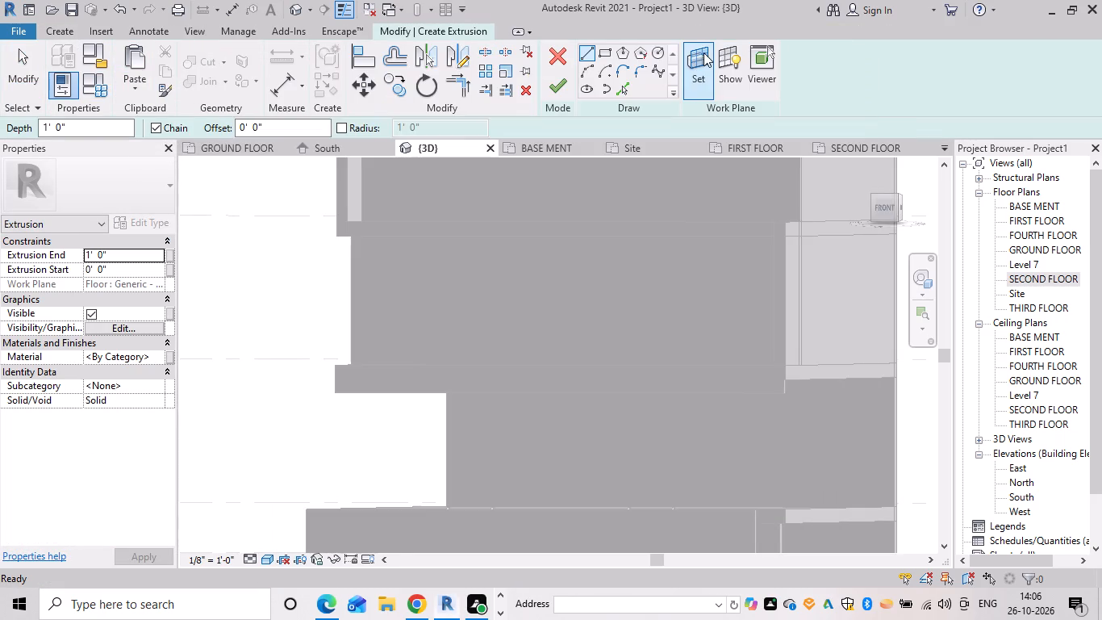
left_click(443, 318)
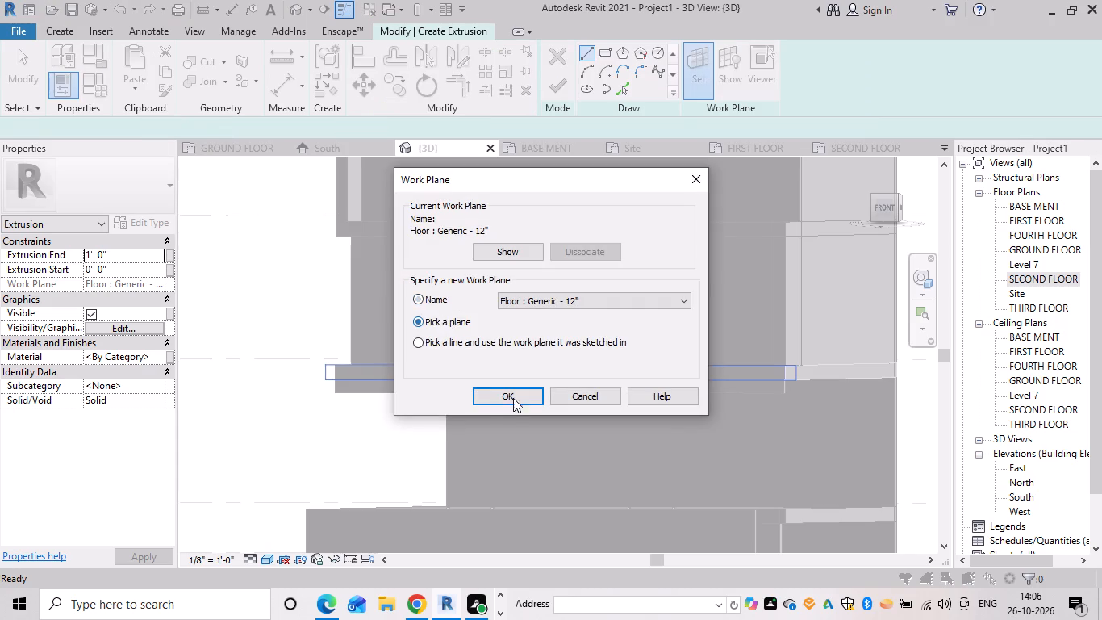
left_click(519, 402)
scroll(773, 312, "up", 4)
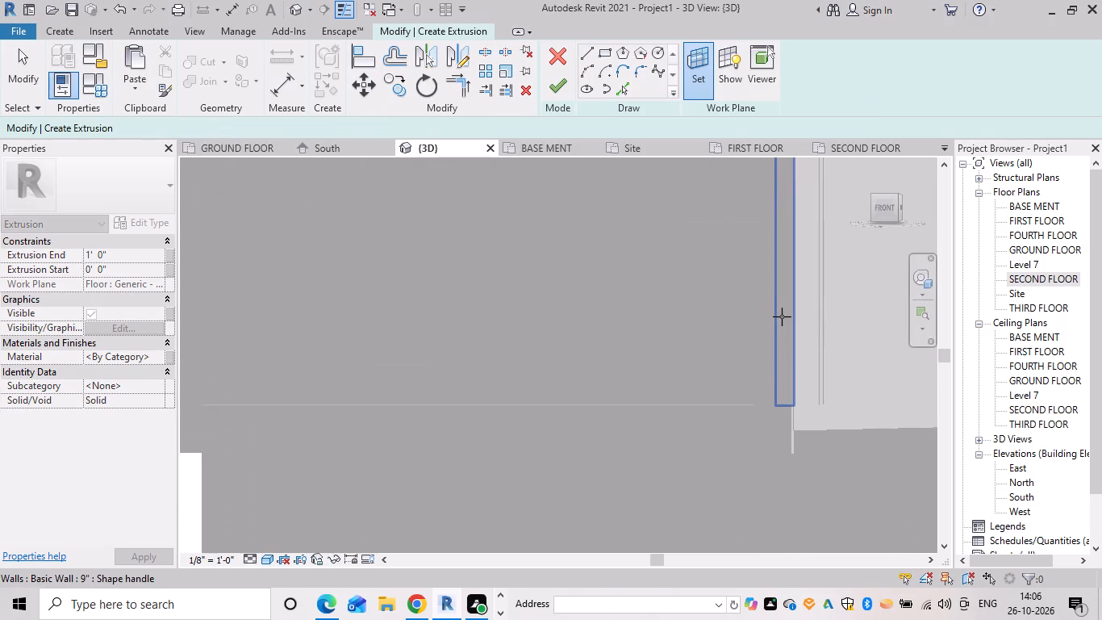
left_click(782, 316)
Sketch a vertical rectangle about 10' high over the side wall's front end, from its lower outer corner up to the SECOND FLOOR slab's top edge.
left_click(605, 55)
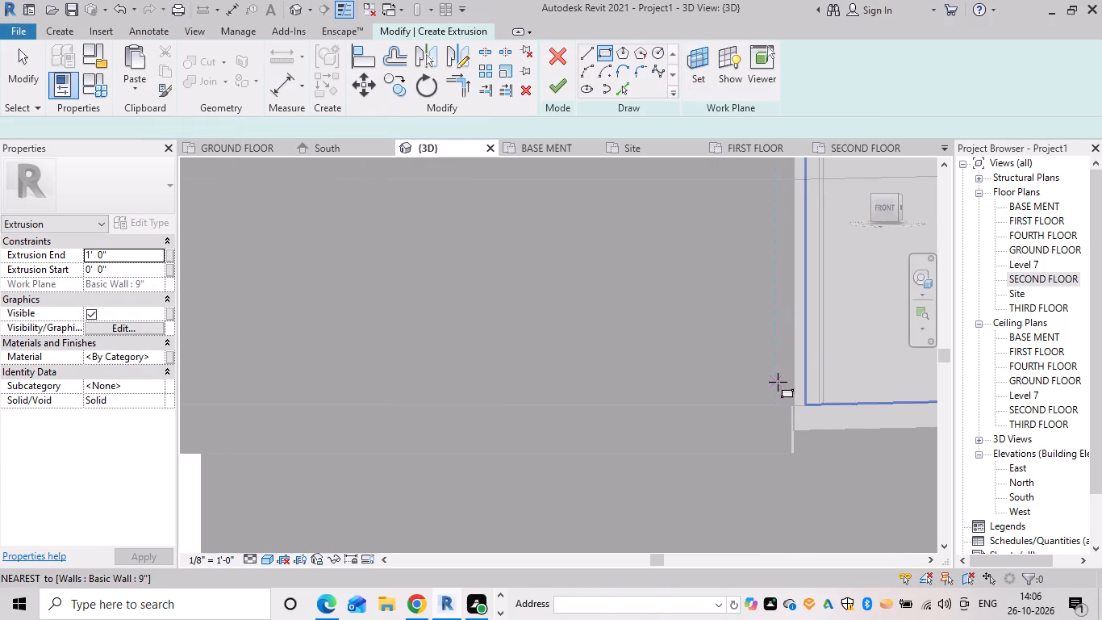
left_click(795, 405)
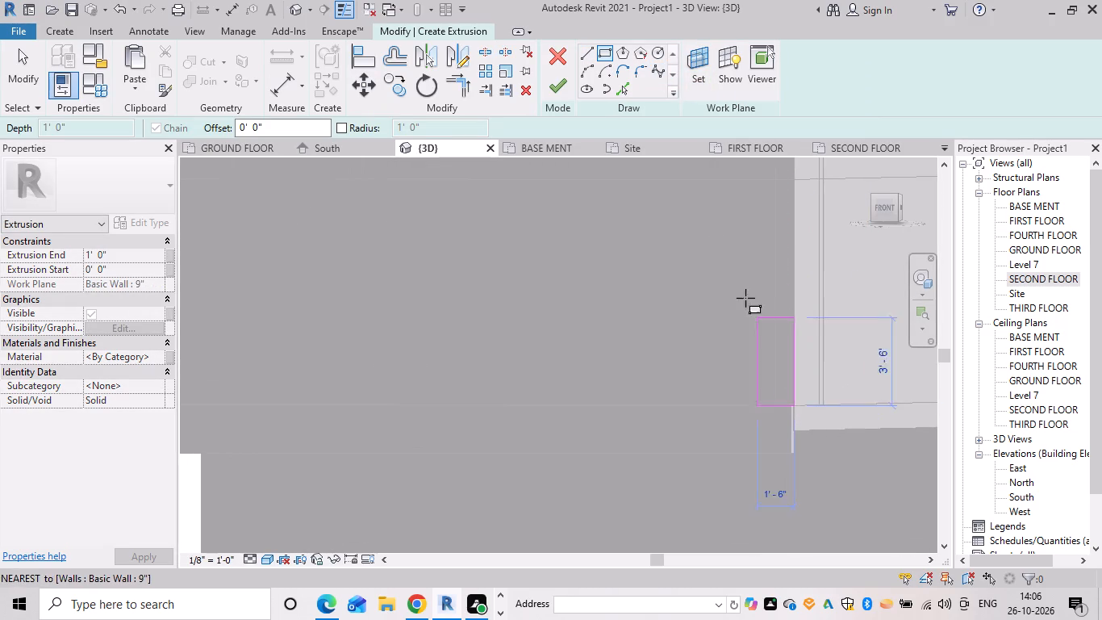
scroll(715, 261, "down", 1)
middle_click_drag(714, 261, 669, 404)
scroll(675, 385, "down", 4)
middle_click_drag(680, 388, 717, 388, "shift")
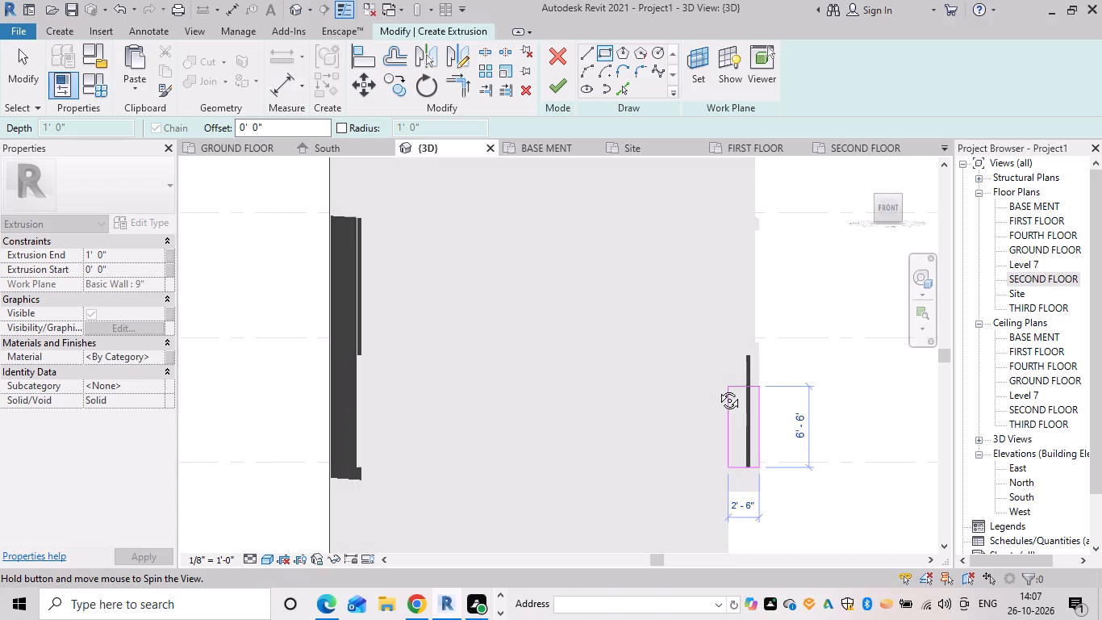
middle_click_drag(717, 388, 713, 387, "shift")
scroll(725, 362, "up", 4)
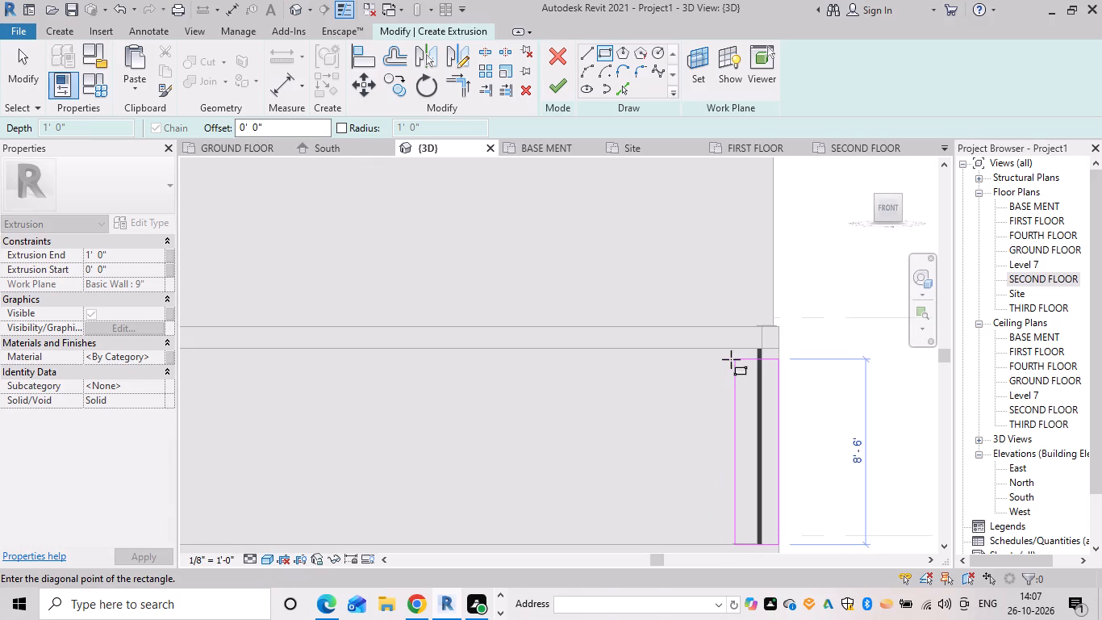
scroll(741, 343, "up", 3)
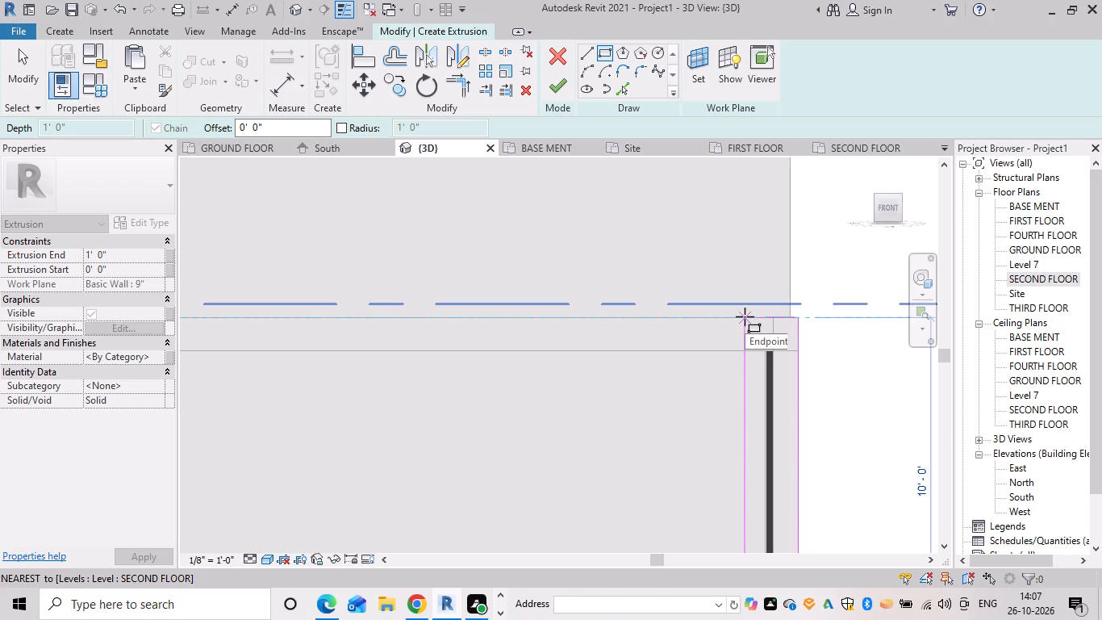
left_click(745, 316)
Finish the vertical strip's sketch and set its Extrusion End to 6".
left_click(567, 87)
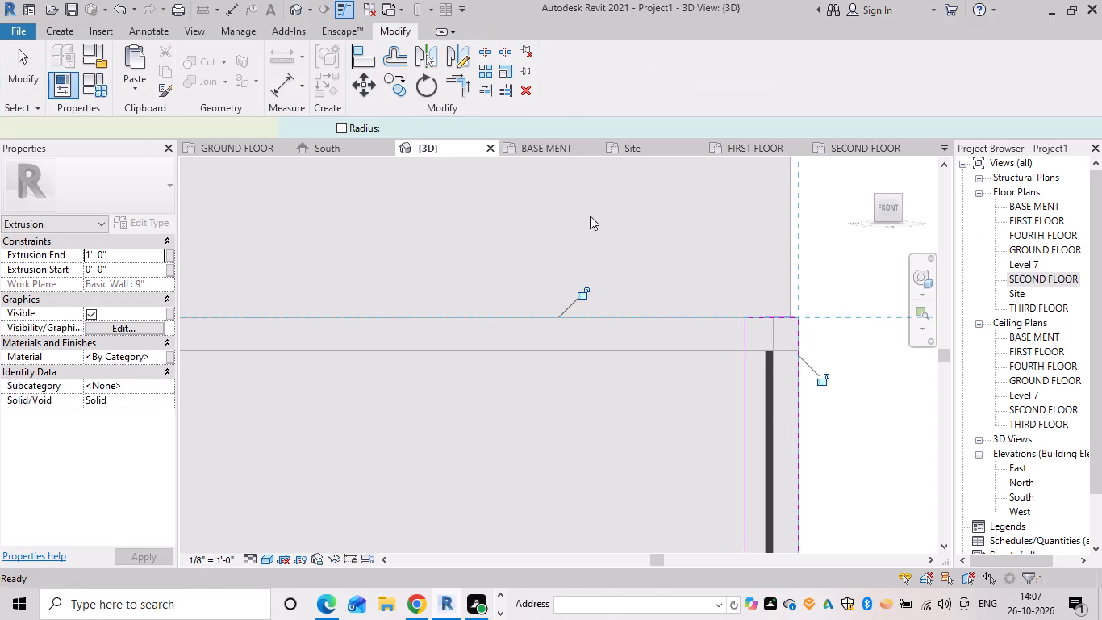
left_click(123, 261)
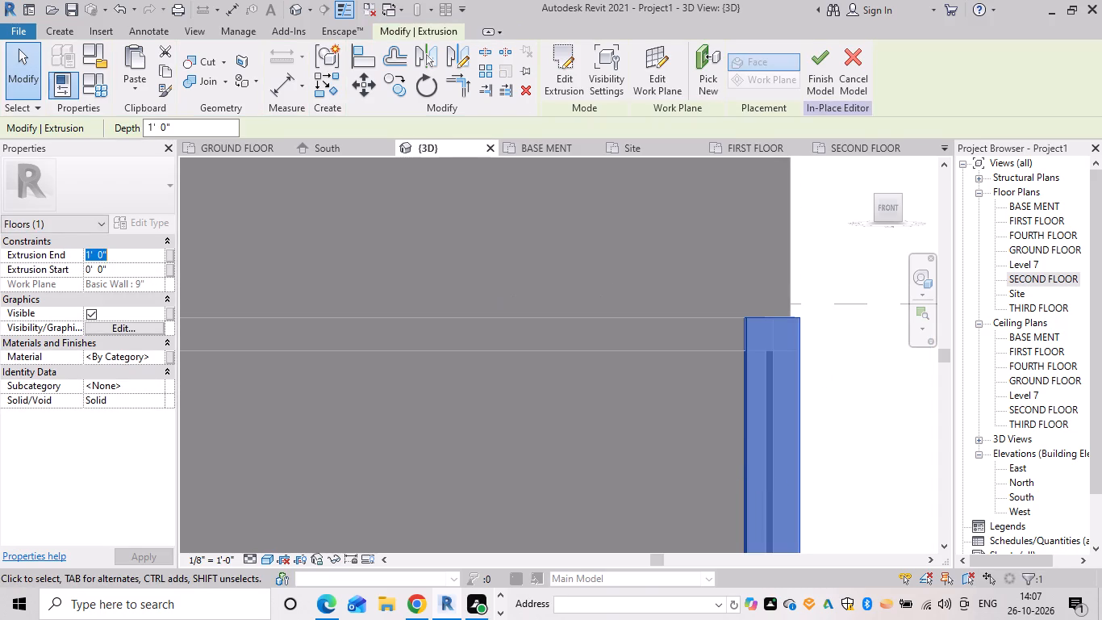
key("BackSpace")
type("6\"")
key("Return")
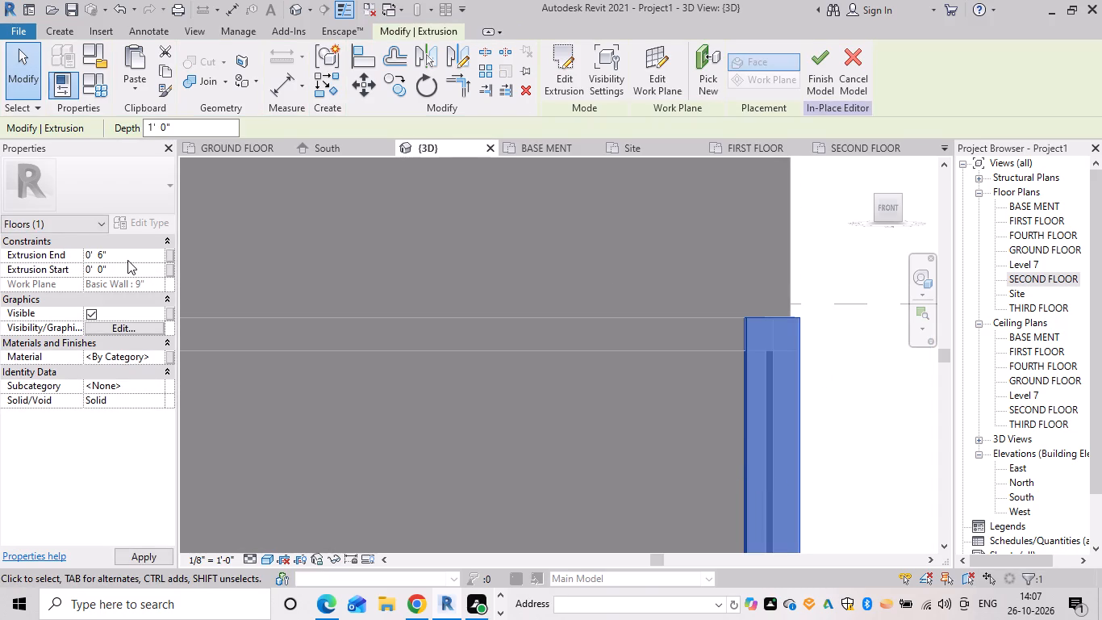
left_click(298, 262)
Examine how the vertical strip meets the front-edge band and the side wall in the 3D view.
scroll(452, 317, "down", 4)
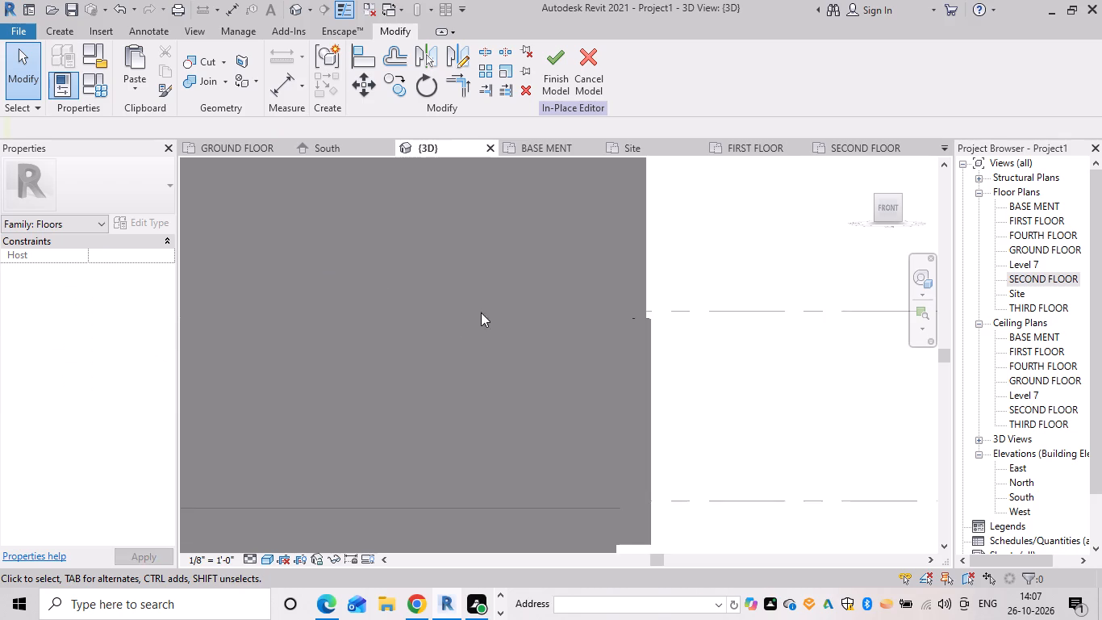
middle_click_drag(481, 312, 440, 349, "shift")
scroll(442, 348, "down", 3)
middle_click_drag(442, 348, 470, 280)
scroll(528, 404, "up", 6)
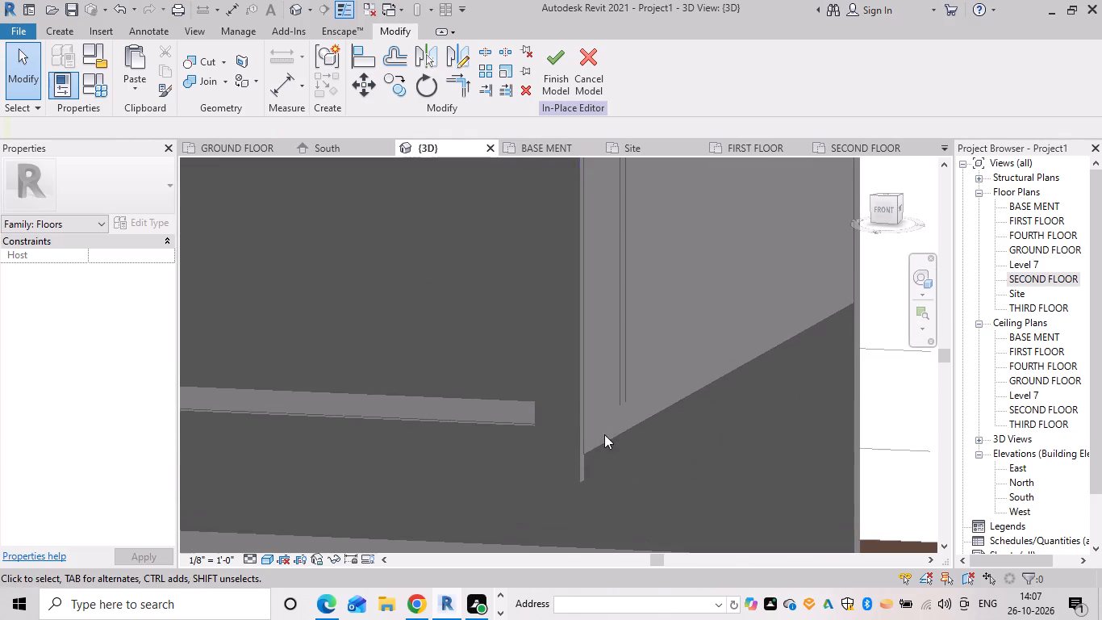
scroll(621, 299, "down", 4)
middle_click_drag(635, 308, 590, 341, "shift")
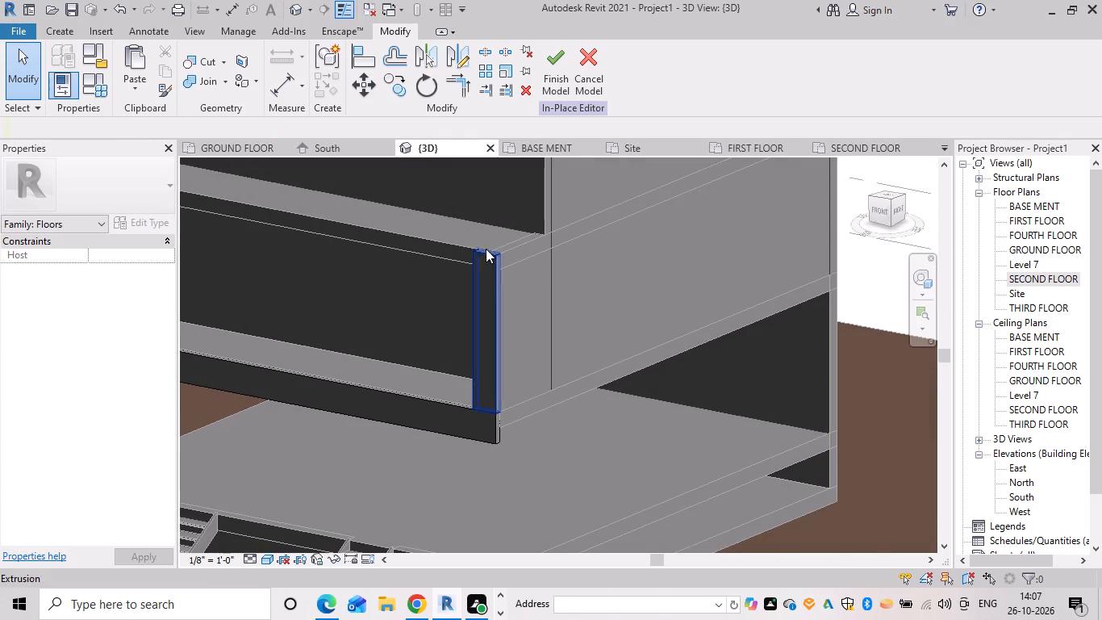
scroll(468, 253, "up", 4)
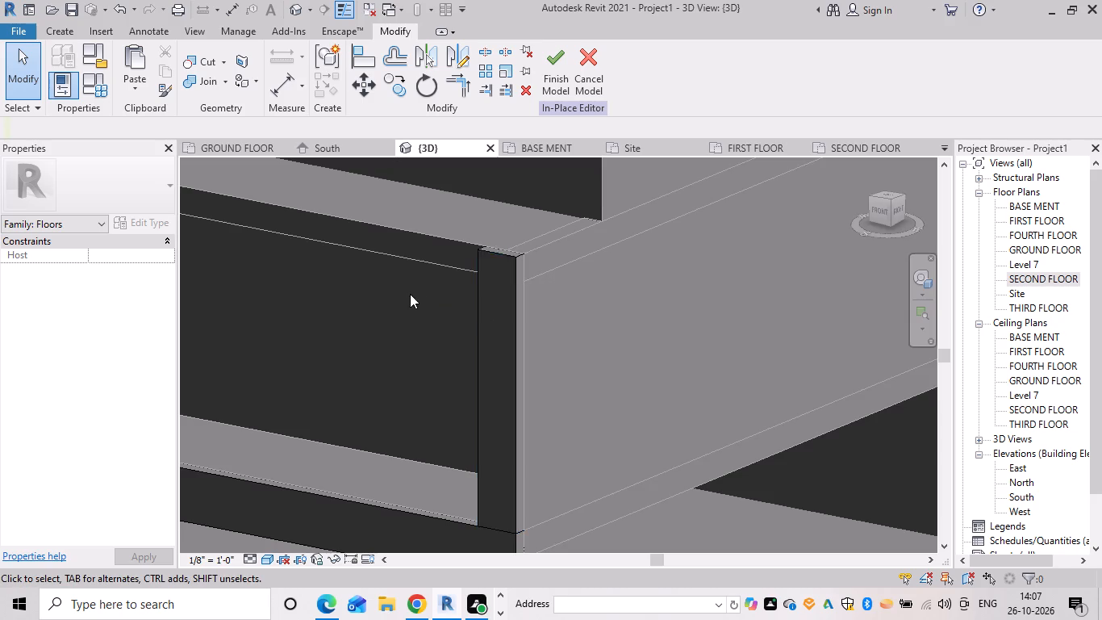
scroll(409, 288, "down", 6)
scroll(359, 330, "down", 2)
middle_click_drag(298, 309, 402, 275, "shift")
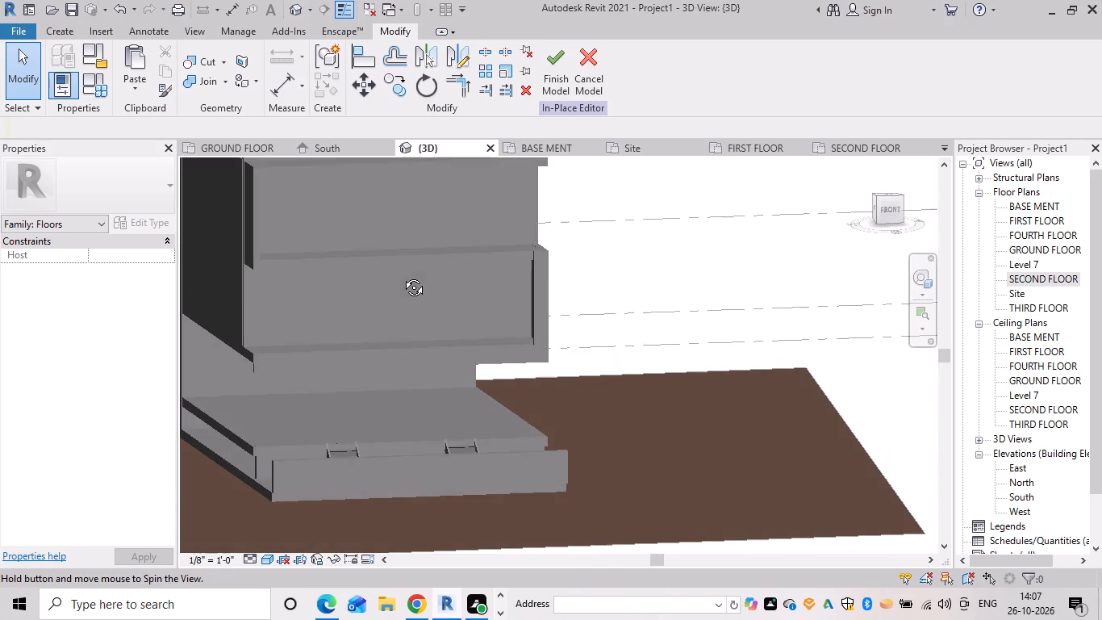
middle_click_drag(402, 275, 403, 272, "shift")
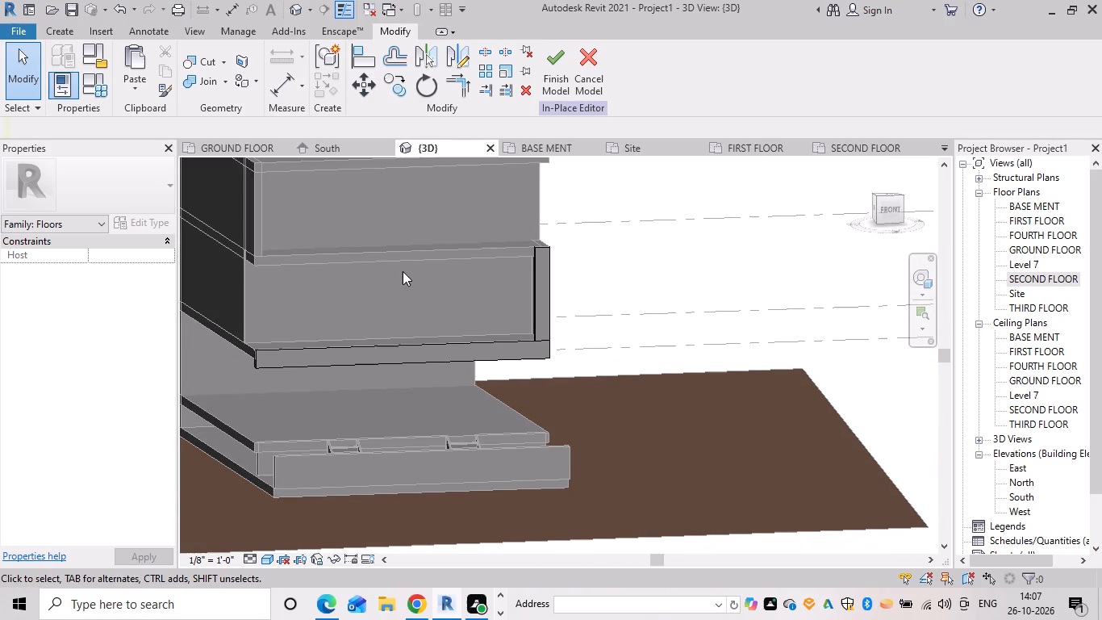
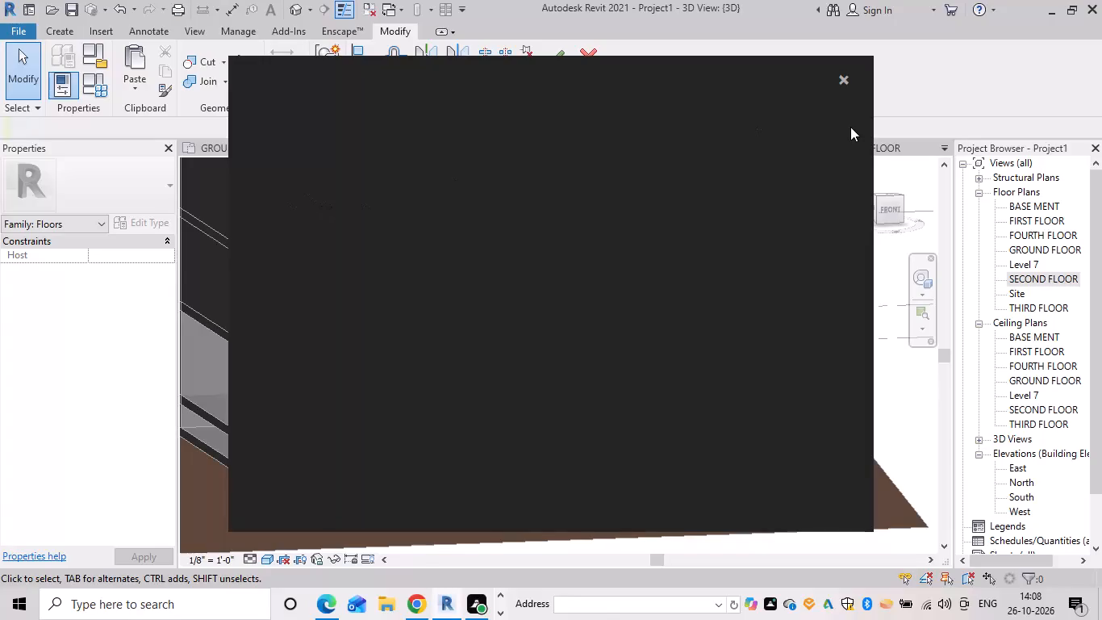
Start a new extrusion and pick the front face of the SECOND FLOOR slab as its work plane.
left_click(847, 65)
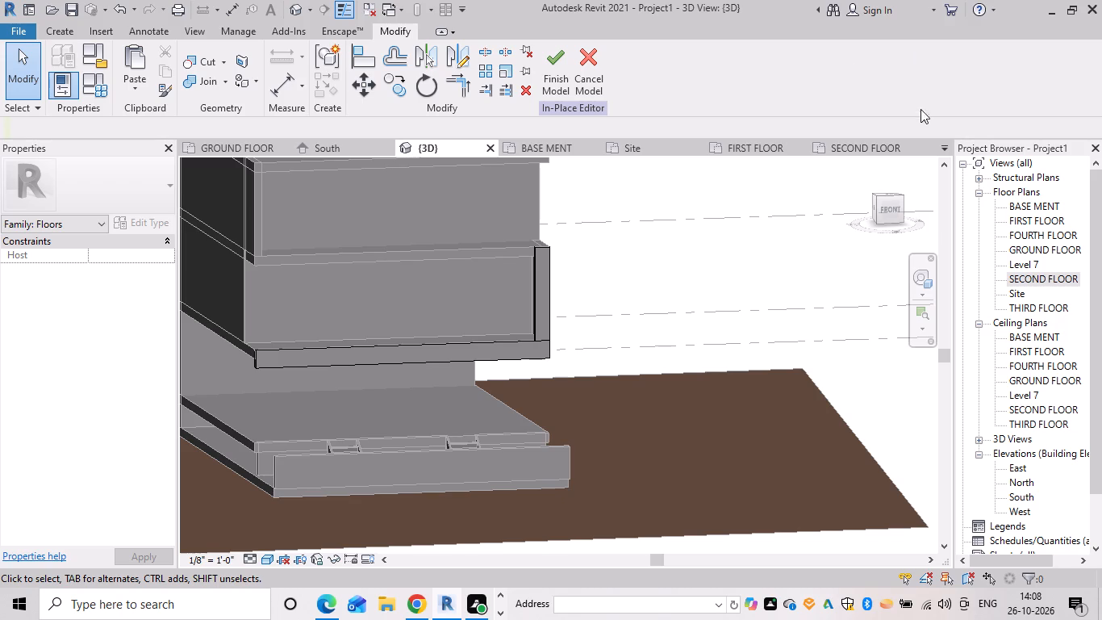
scroll(642, 262, "down", 9)
middle_click_drag(667, 292, 603, 305, "shift")
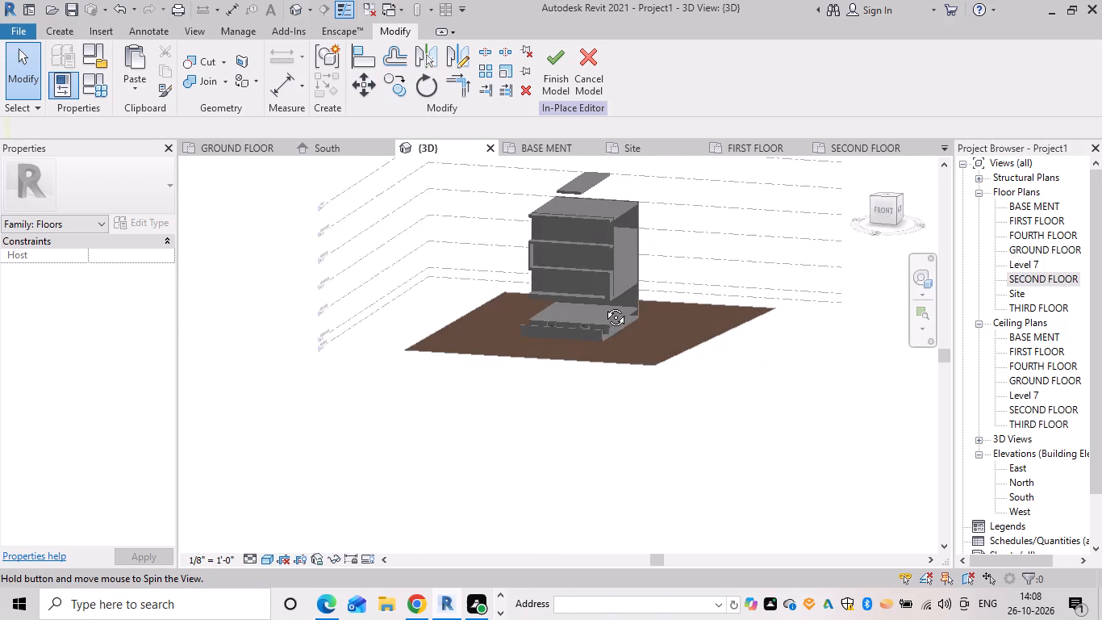
middle_click_drag(603, 305, 629, 282, "shift")
scroll(614, 297, "up", 1, "shift")
scroll(600, 278, "up", 6)
middle_click_drag(733, 302, 704, 301, "shift")
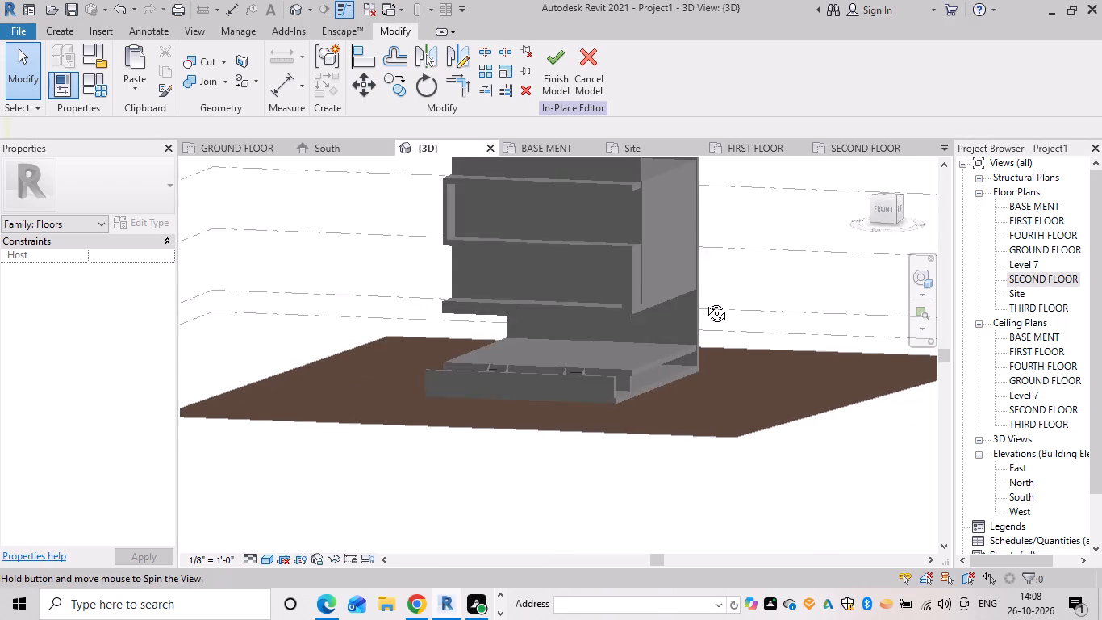
middle_click_drag(704, 301, 668, 307, "shift")
scroll(574, 291, "up", 3)
middle_click_drag(544, 308, 603, 306, "shift")
scroll(595, 268, "up", 2)
middle_click_drag(595, 268, 619, 257, "shift")
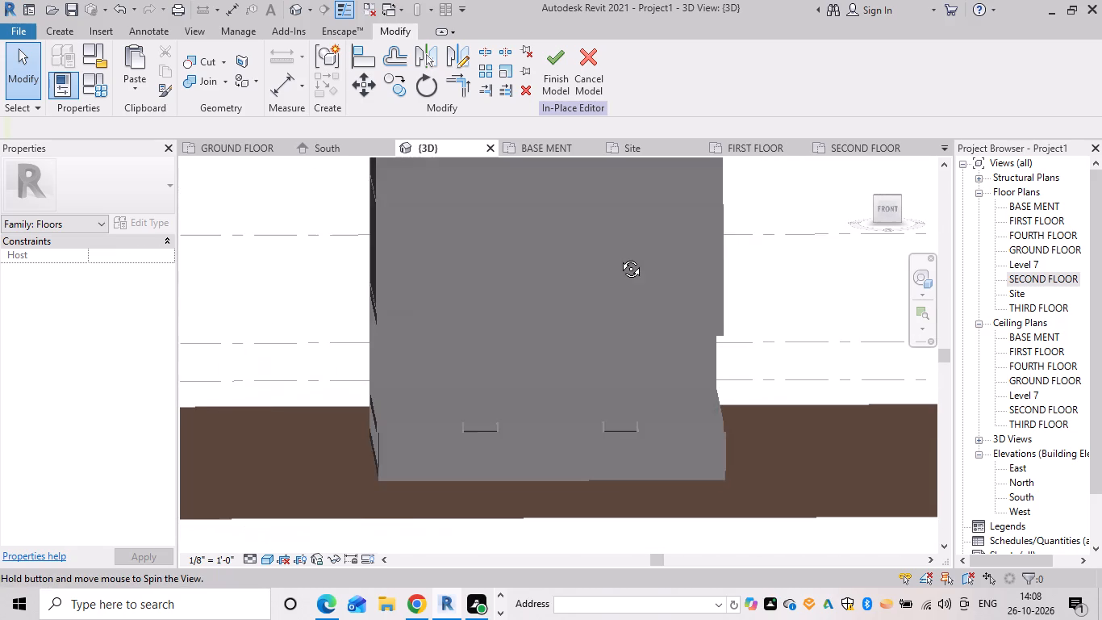
middle_click_drag(619, 257, 619, 256, "shift")
scroll(612, 256, "down", 1)
middle_click_drag(611, 256, 585, 322)
left_click(46, 36)
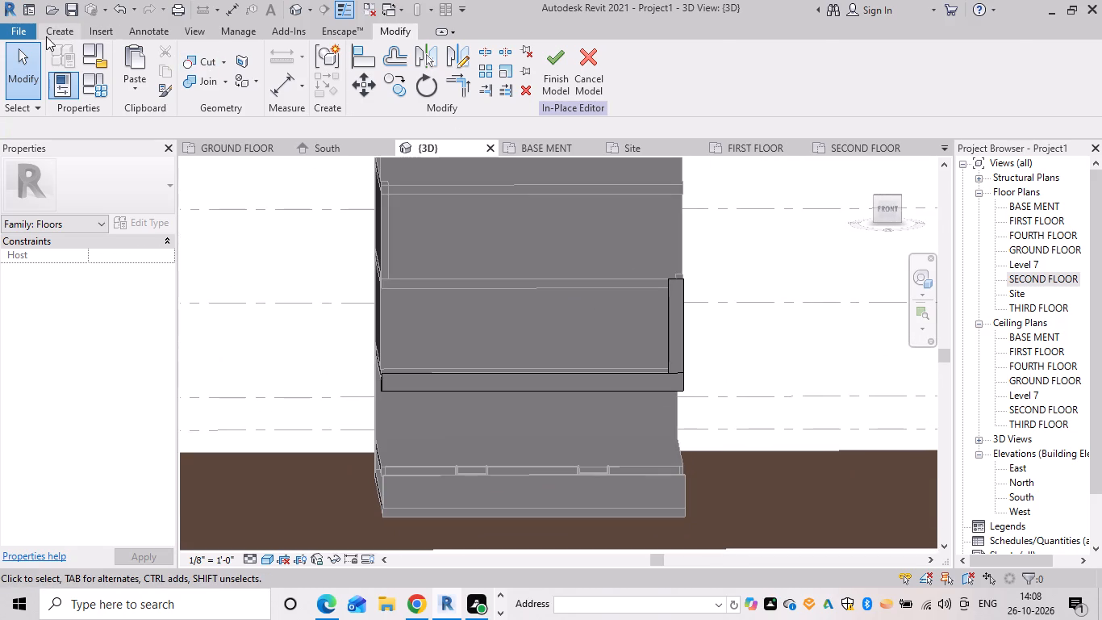
left_click(123, 66)
left_click(687, 69)
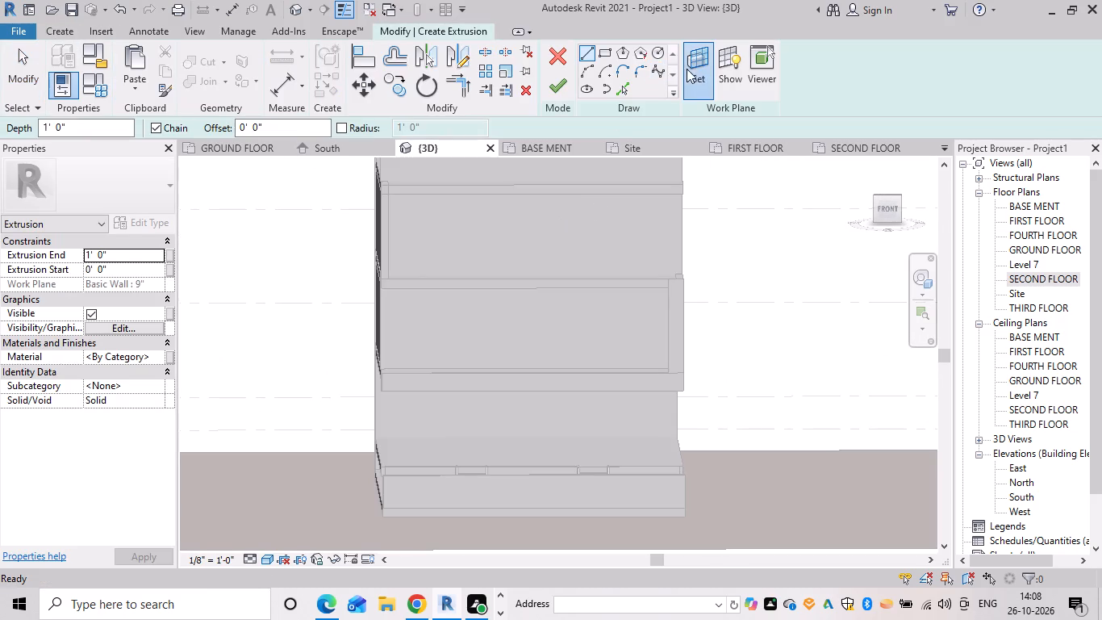
left_click(439, 318)
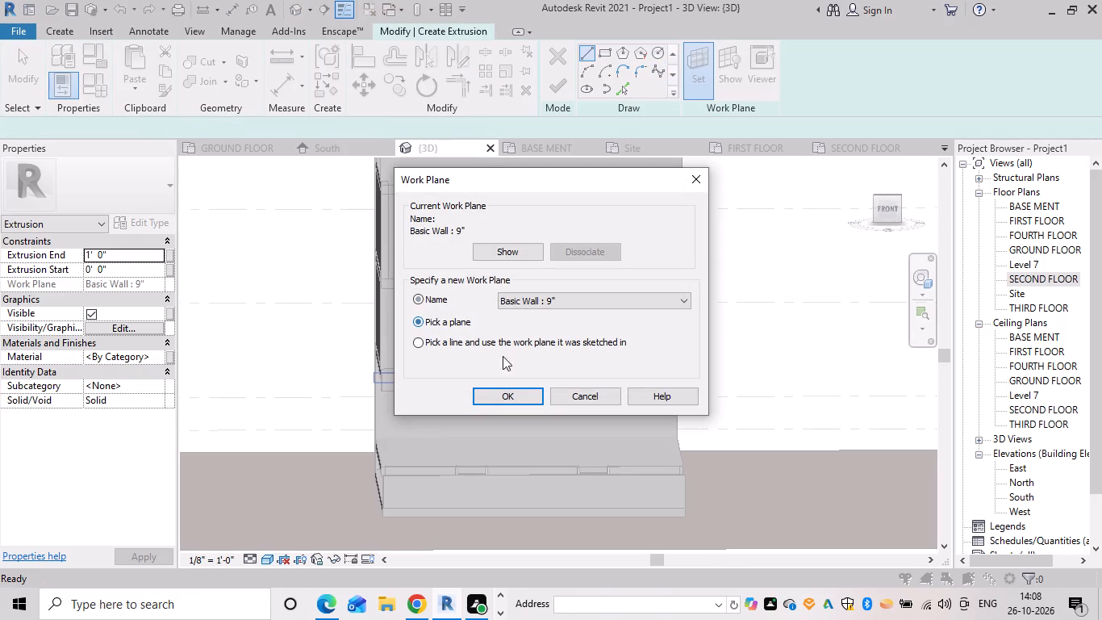
left_click(506, 387)
left_click(616, 286)
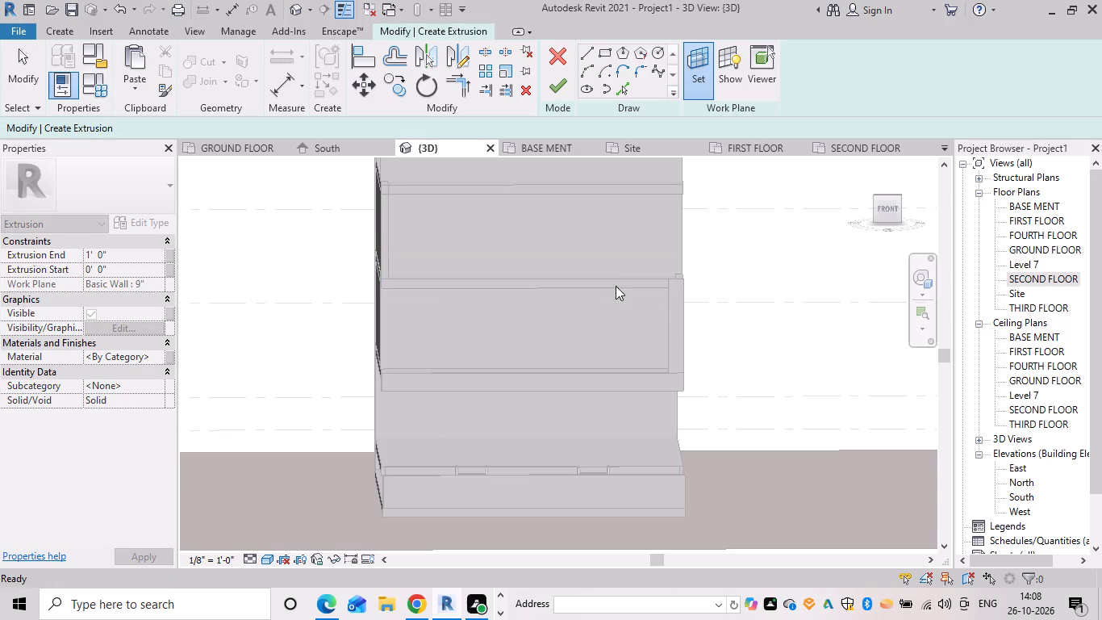
Sketch a horizontal rectangle about 2' high below the SECOND FLOOR slab's top edge, starting at the vertical strip's inner corner, and finish the sketch.
left_click(608, 52)
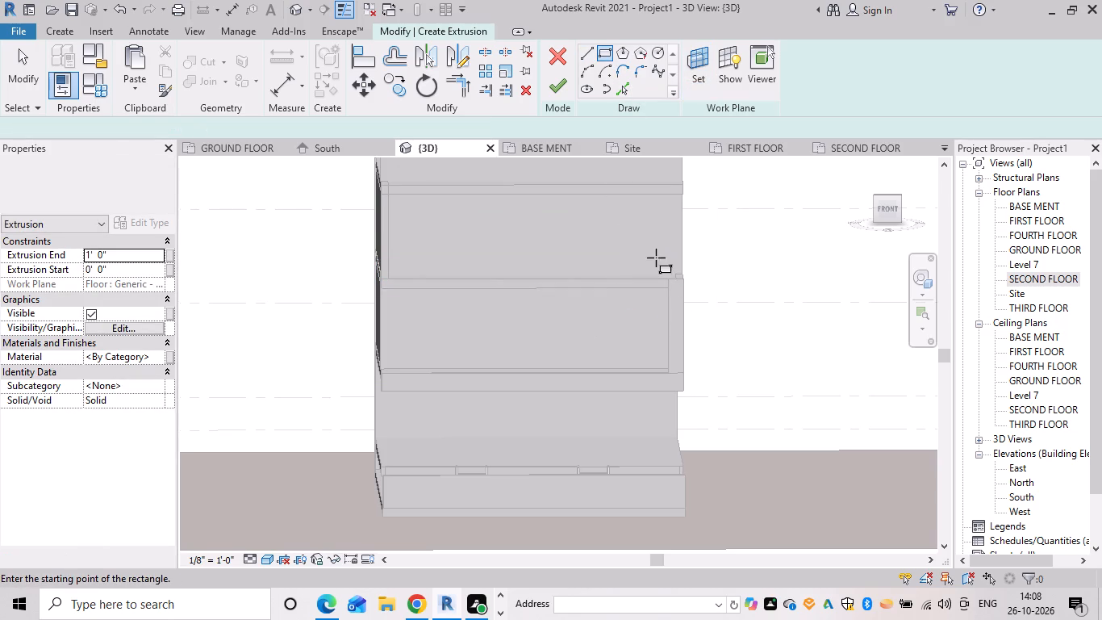
scroll(669, 281, "up", 9)
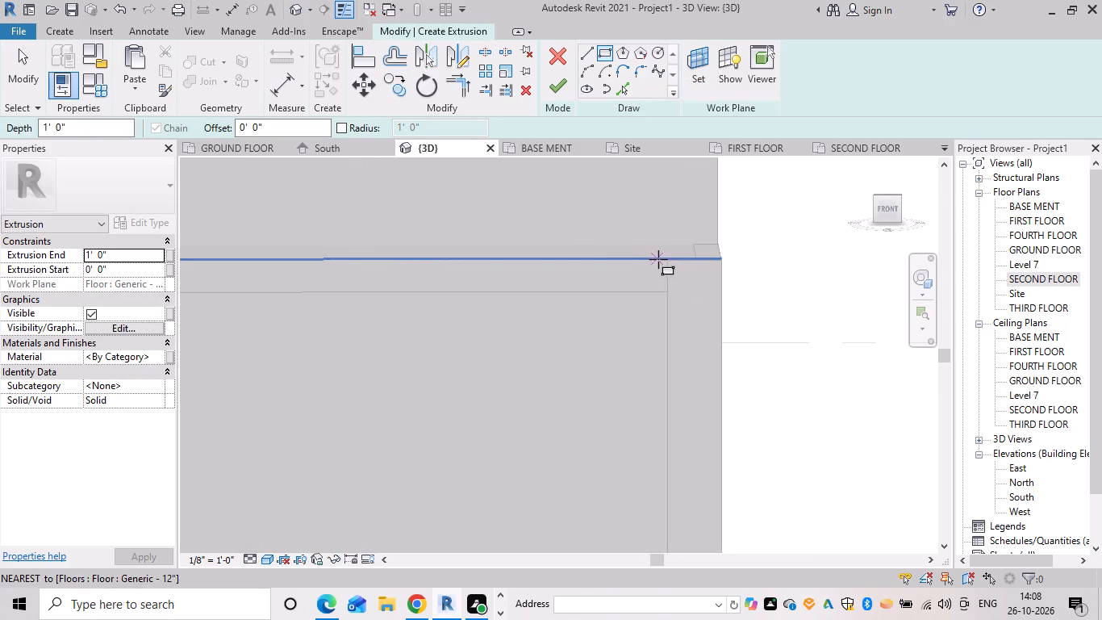
left_click(665, 259)
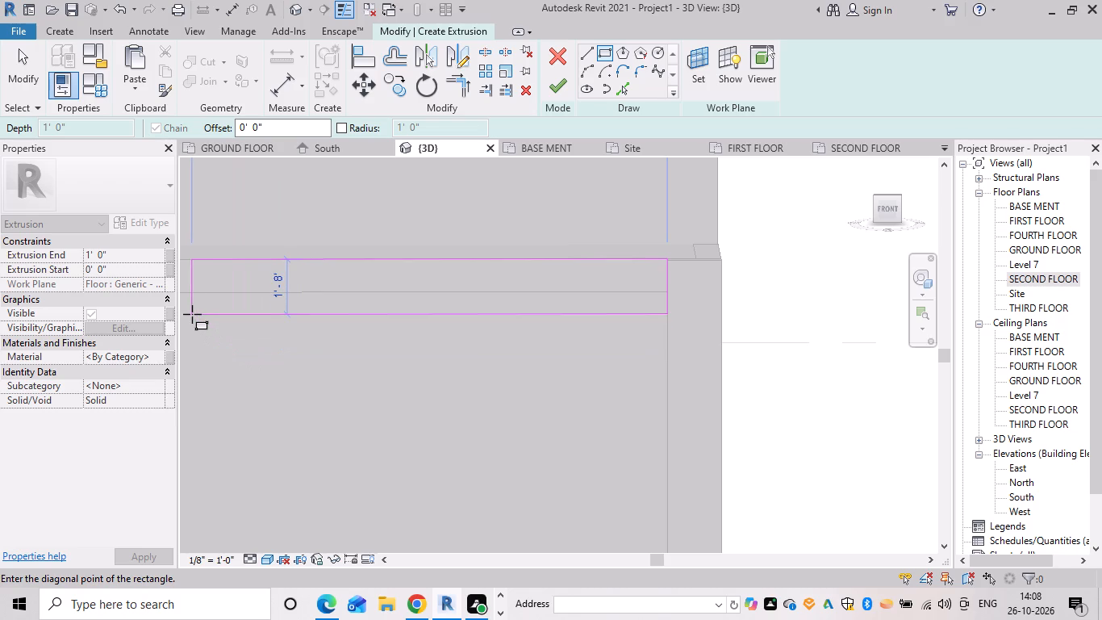
scroll(190, 312, "down", 2)
middle_click_drag(190, 312, 411, 197)
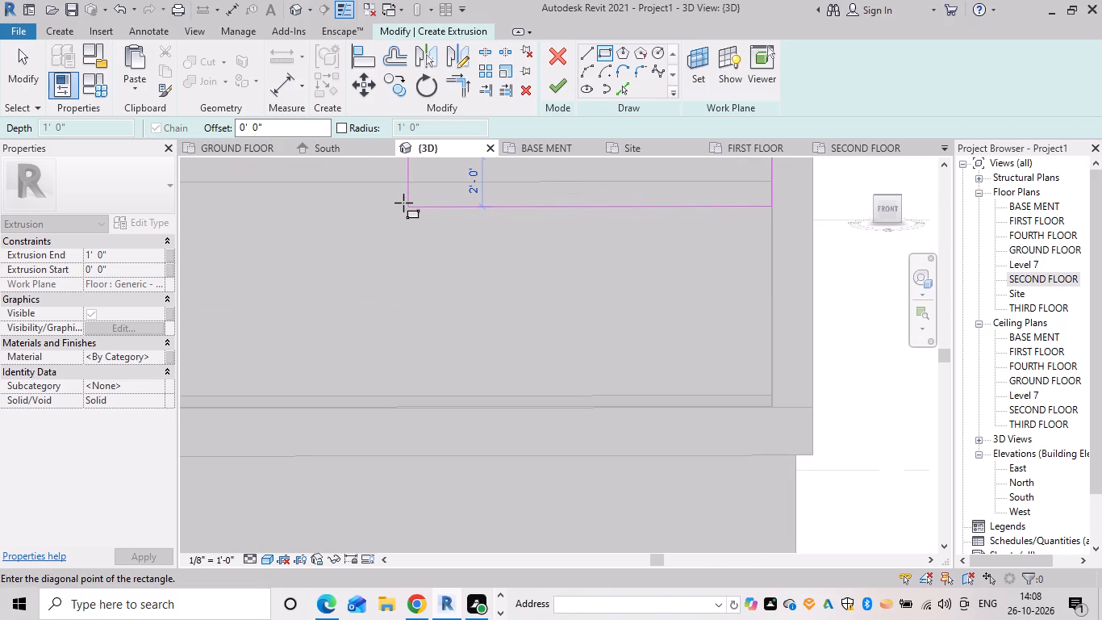
scroll(403, 203, "down", 6)
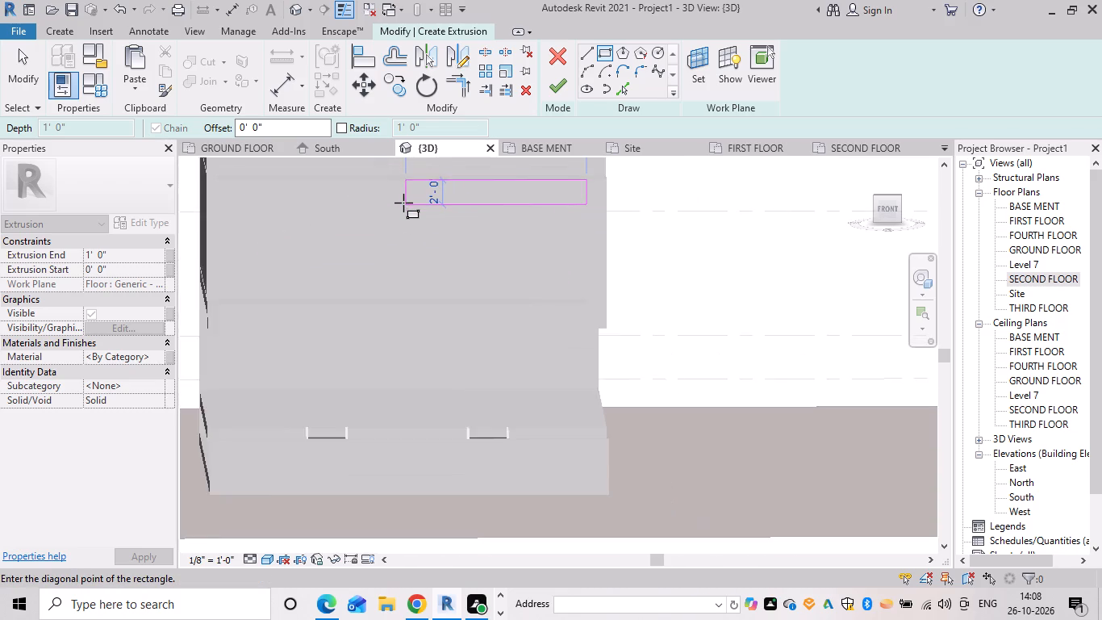
left_click(403, 203)
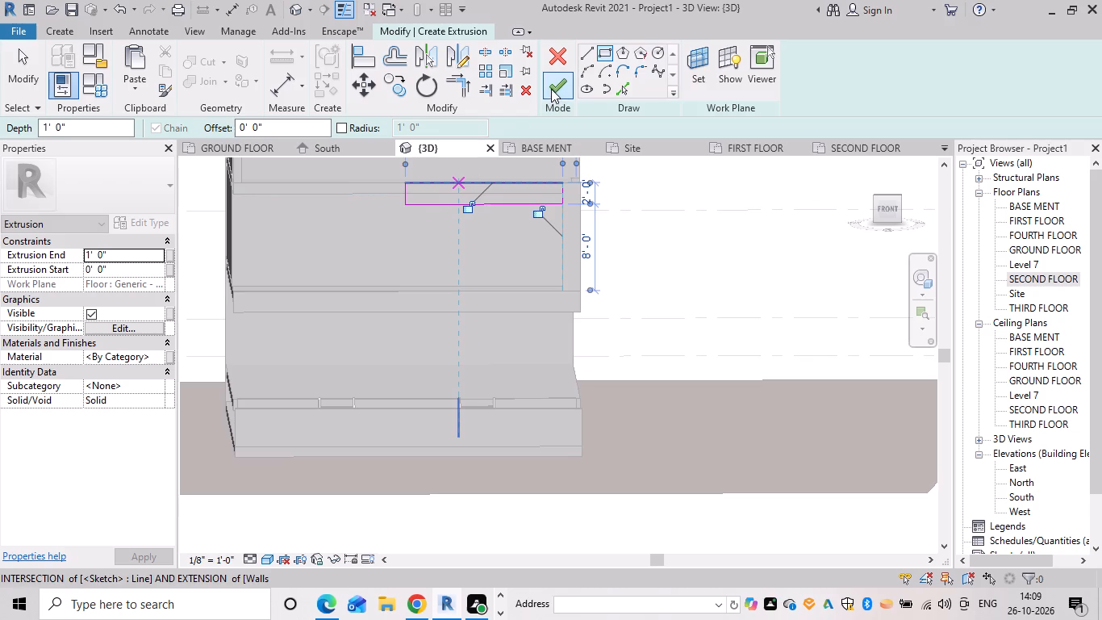
left_click(552, 85)
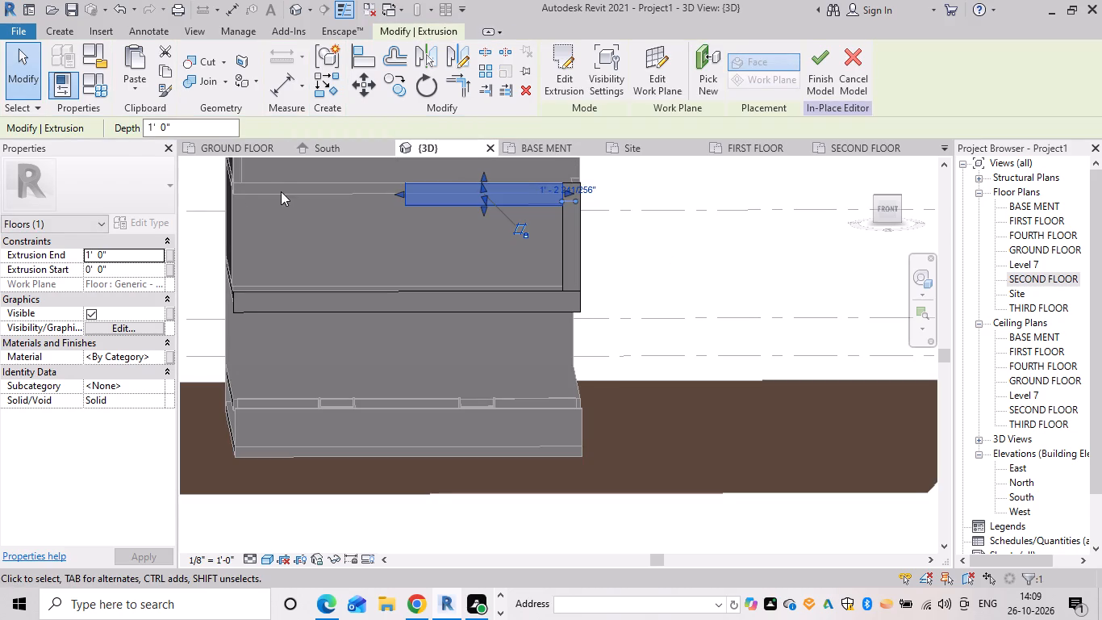
Set the new top strip's Extrusion End to 6".
left_click_drag(127, 249, 127, 259)
type("\\6\"")
key("Return")
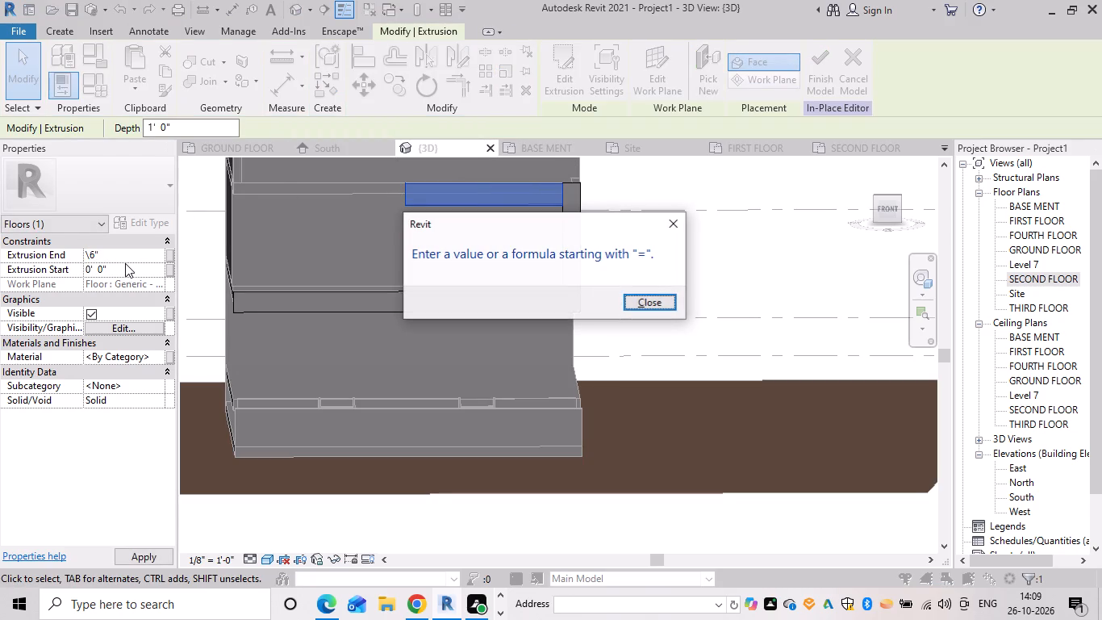
left_click(647, 302)
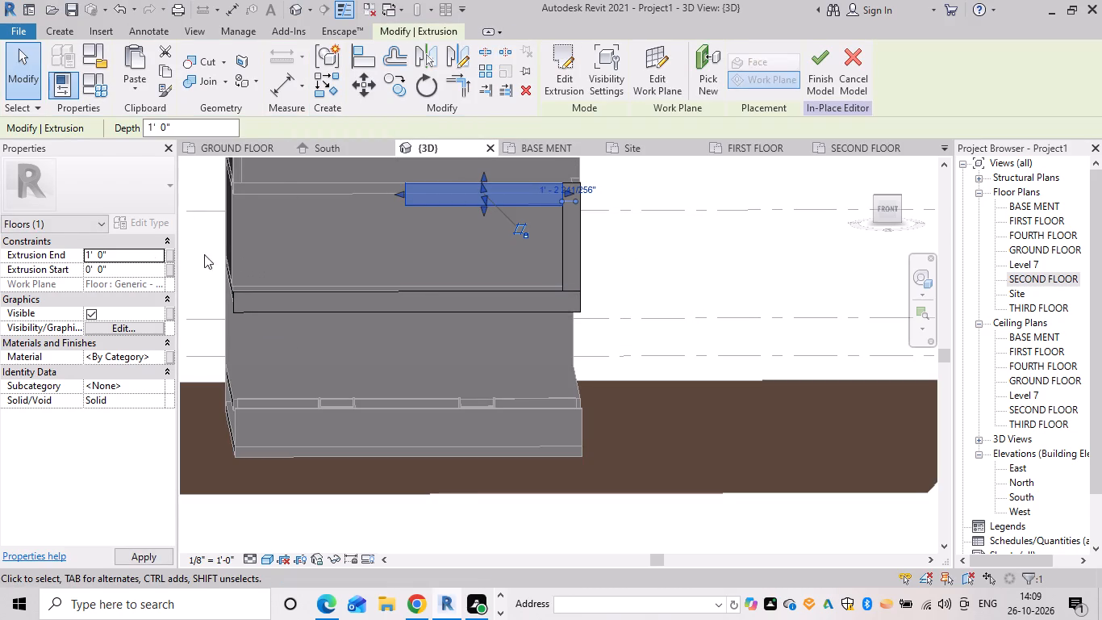
left_click(128, 253)
key("BackSpace")
type("6\"")
key("Return")
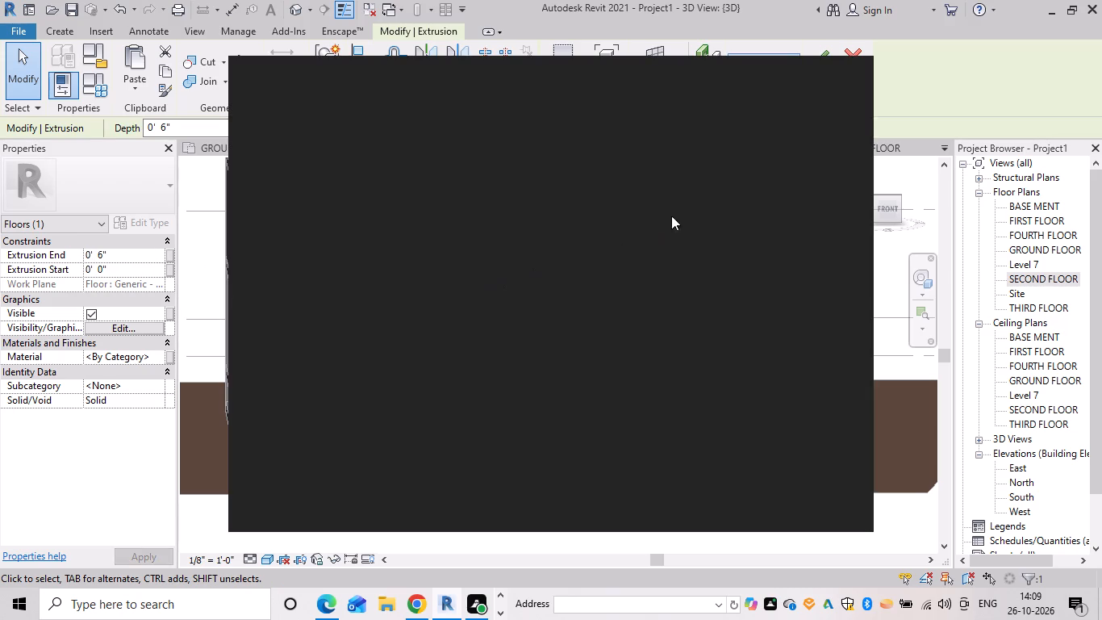
left_click(841, 73)
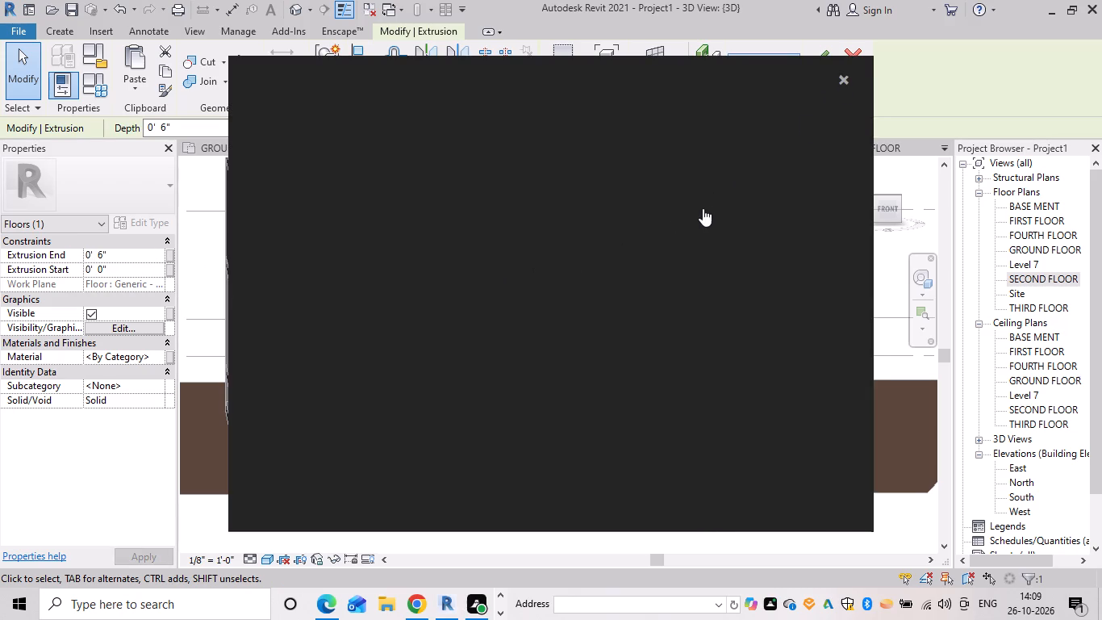
key("Escape")
Check the three-strip frame against the facade in 3D and finish the in-place model.
scroll(714, 286, "down", 4)
middle_click_drag(710, 277, 620, 300, "shift")
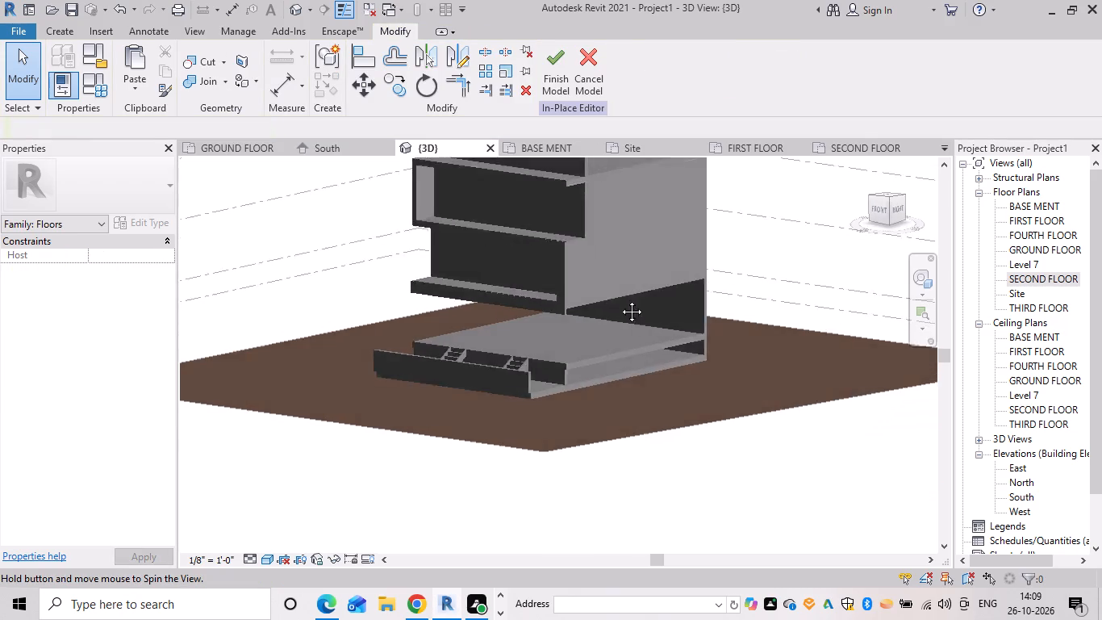
scroll(541, 261, "up", 5)
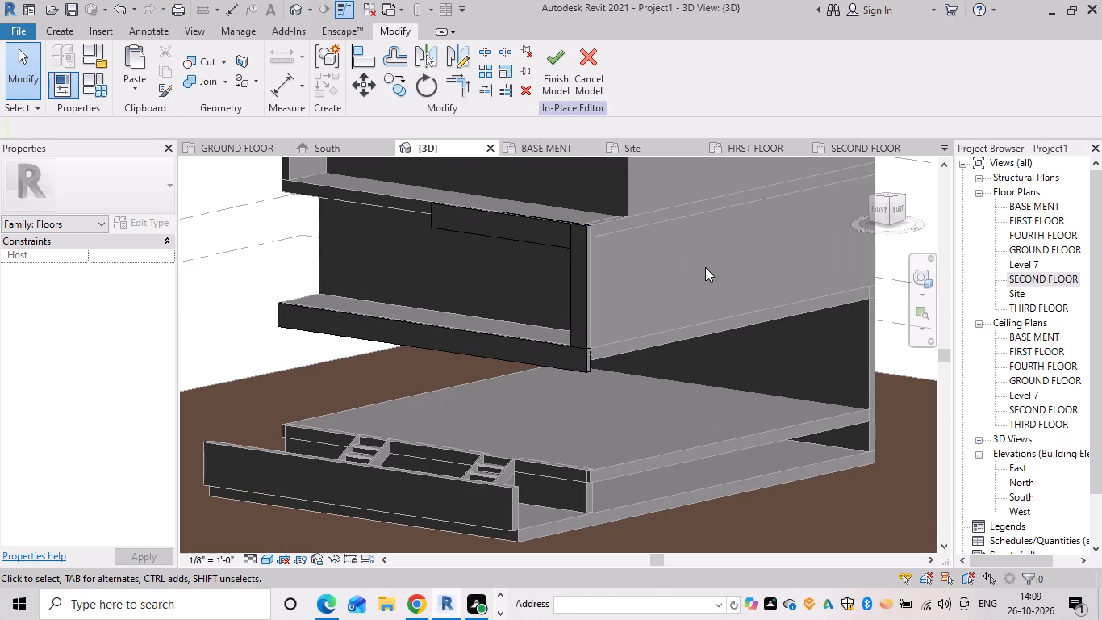
scroll(675, 291, "down", 5)
scroll(545, 296, "down", 1, "shift")
middle_click_drag(545, 295, 602, 271, "shift")
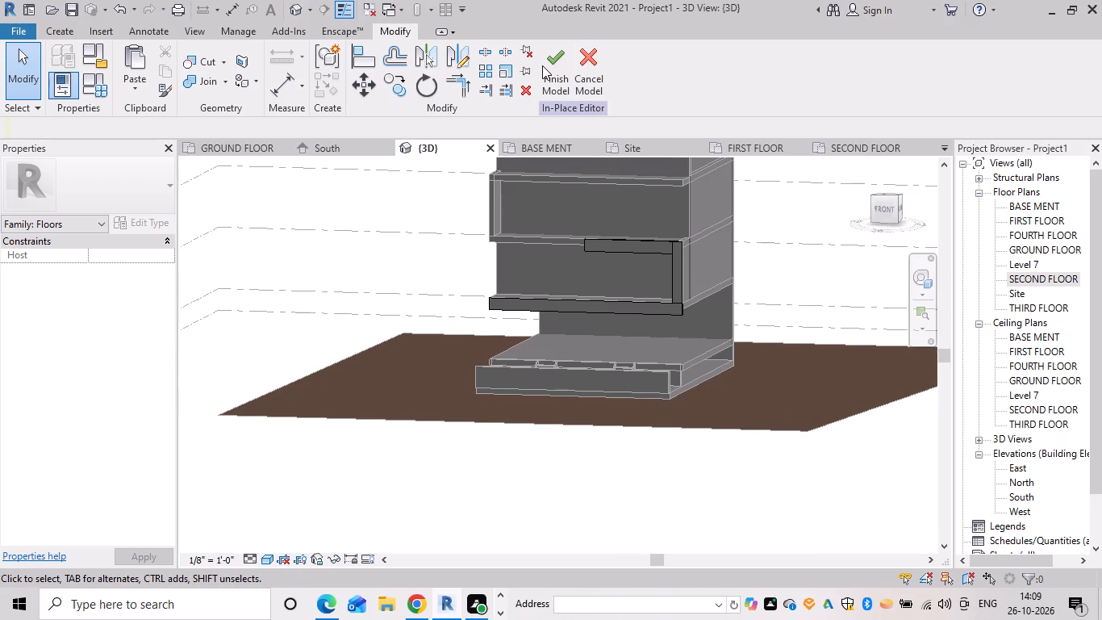
left_click(542, 65)
Shorten the finished frame's top strip by pulling its free end toward the vertical strip.
scroll(612, 260, "down", 4)
middle_click_drag(584, 266, 607, 253, "shift")
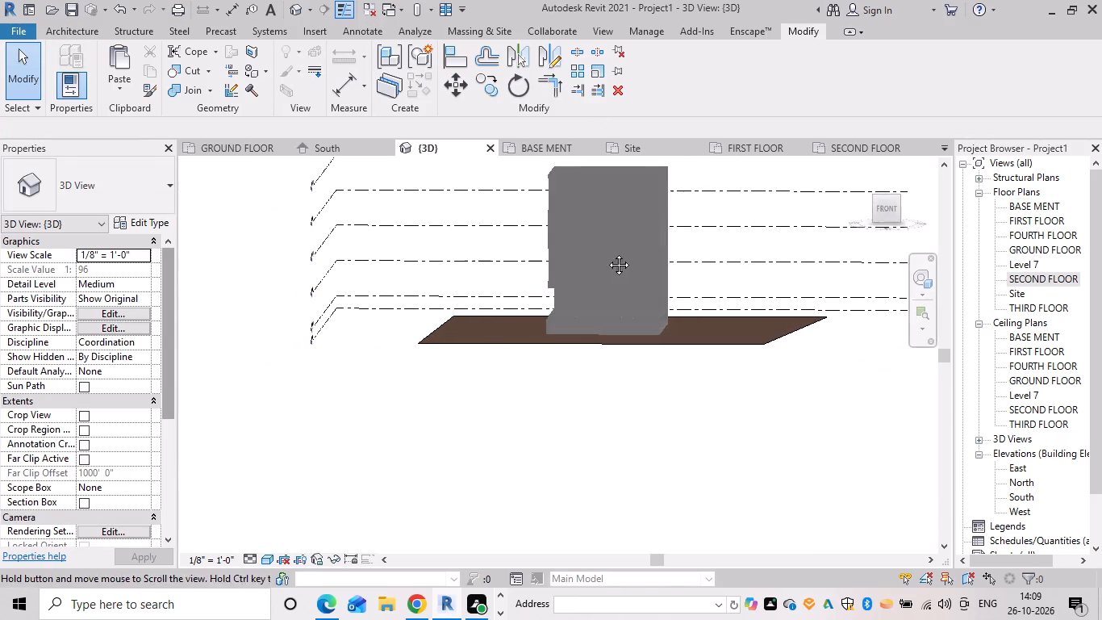
scroll(607, 252, "up", 6)
left_click(609, 250)
scroll(609, 250, "up", 6)
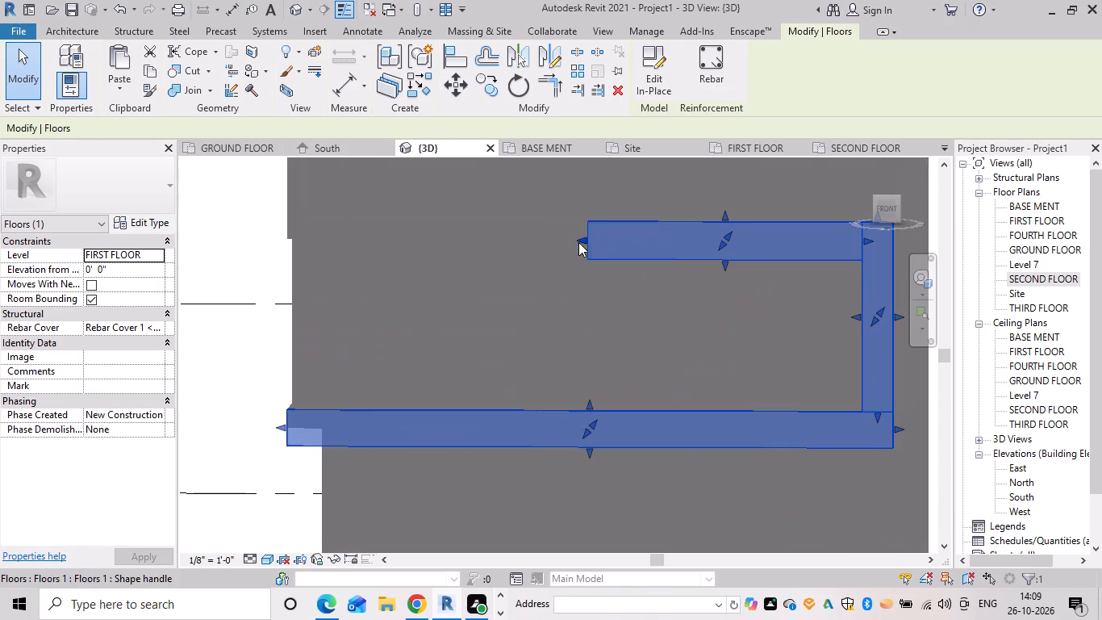
left_click_drag(581, 238, 643, 249)
left_click(614, 184)
Select the GROUND FLOOR Generic - 12" slab above the entrance stairs and open its boundary for editing.
scroll(624, 271, "down", 7)
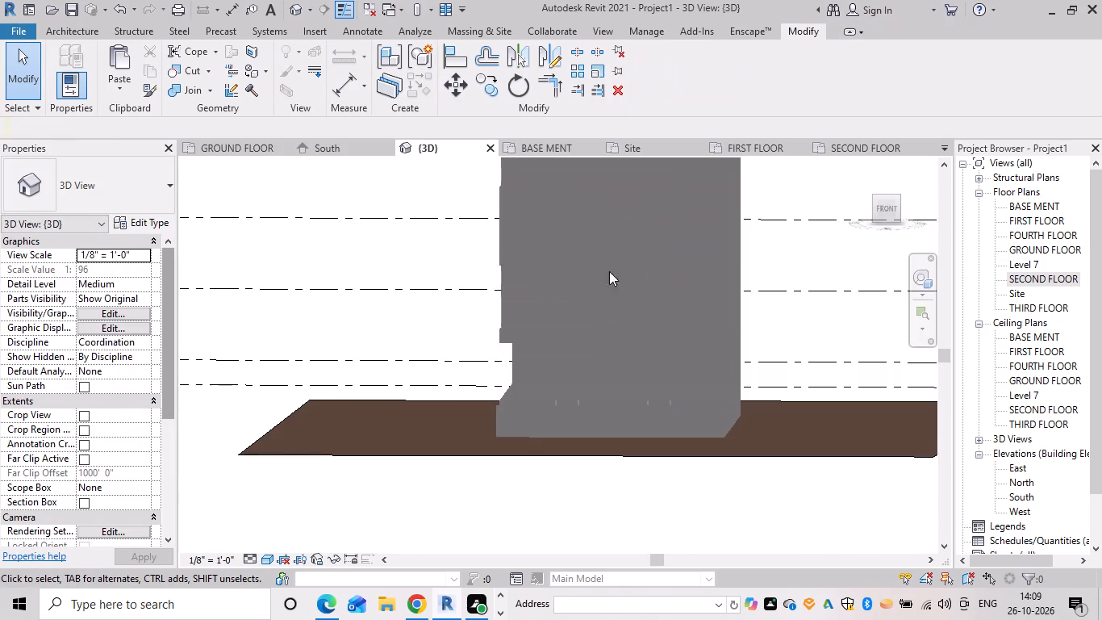
middle_click_drag(616, 304, 632, 223)
scroll(618, 268, "down", 1)
middle_click_drag(618, 258, 543, 333, "shift")
scroll(545, 333, "up", 1, "shift")
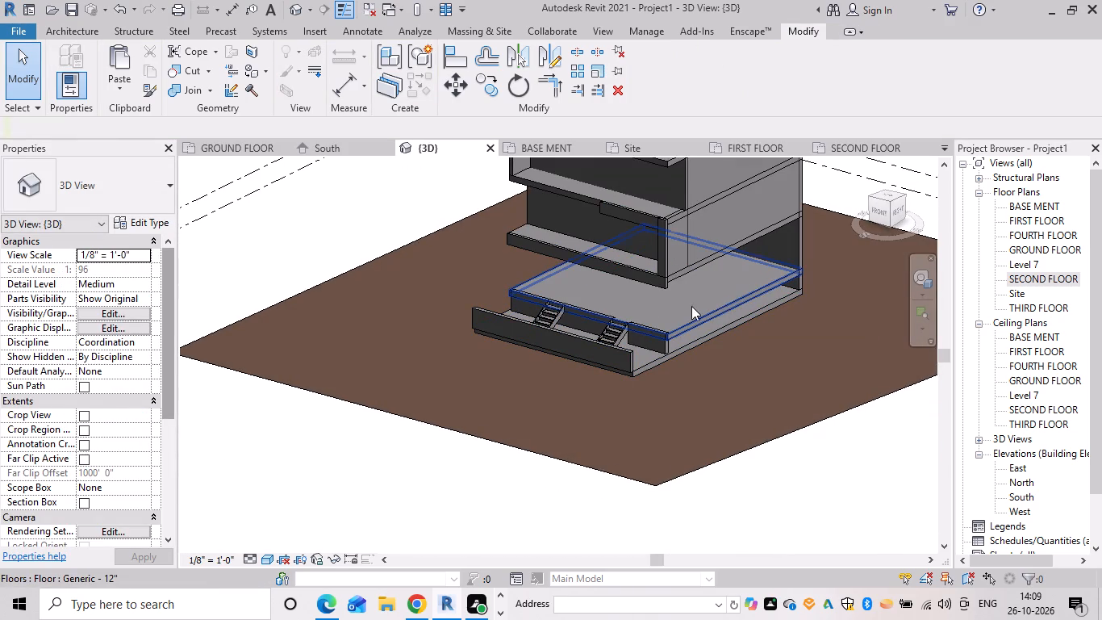
middle_click_drag(701, 313, 671, 308, "shift")
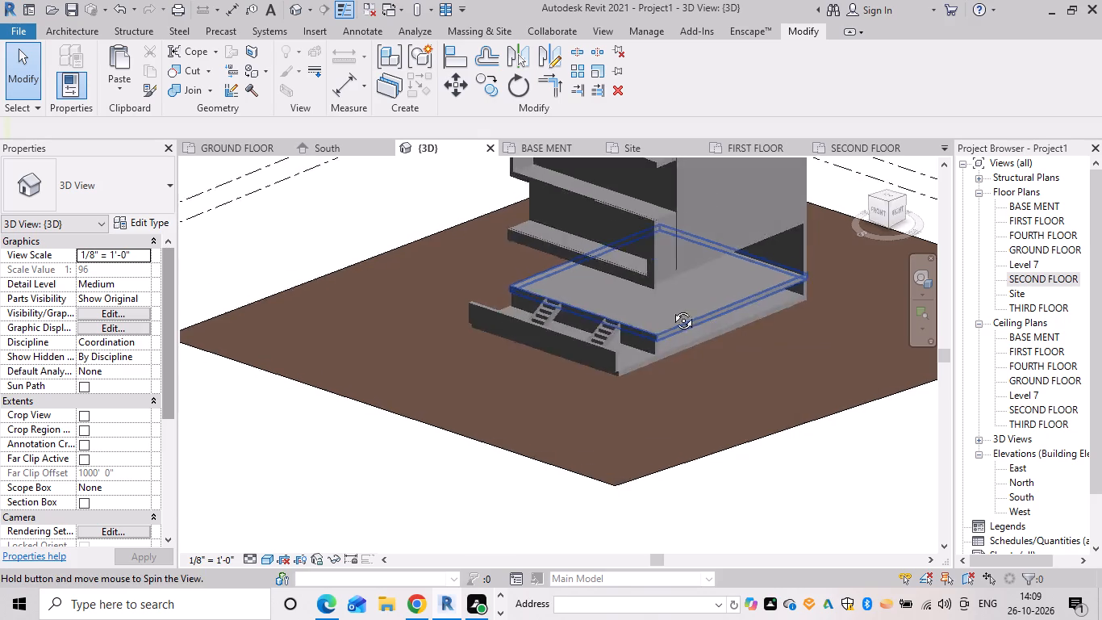
middle_click_drag(671, 308, 628, 296, "shift")
middle_click_drag(675, 326, 614, 291, "shift")
scroll(567, 332, "up", 5)
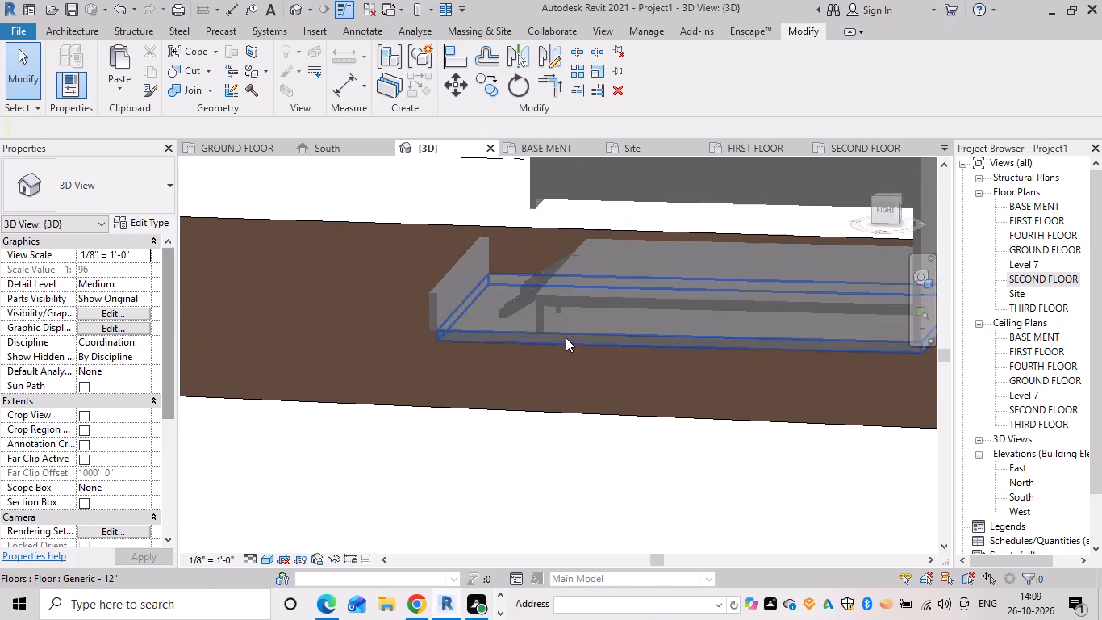
scroll(577, 316, "up", 5)
middle_click_drag(572, 314, 601, 274, "shift")
scroll(599, 281, "up", 1, "shift")
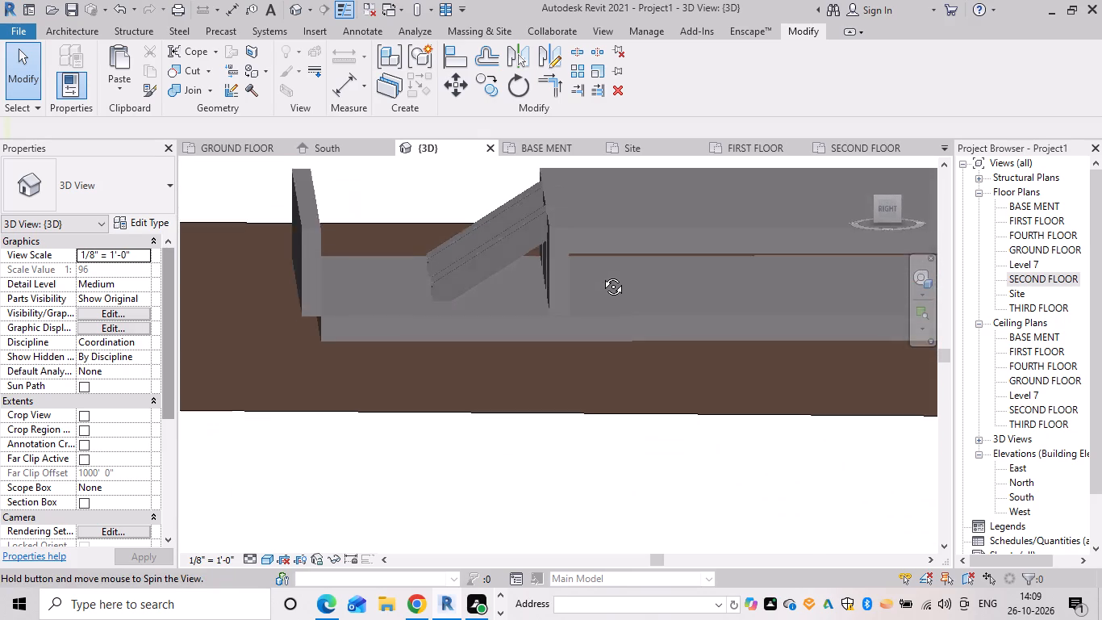
middle_click_drag(601, 274, 592, 263, "shift")
left_click(596, 232)
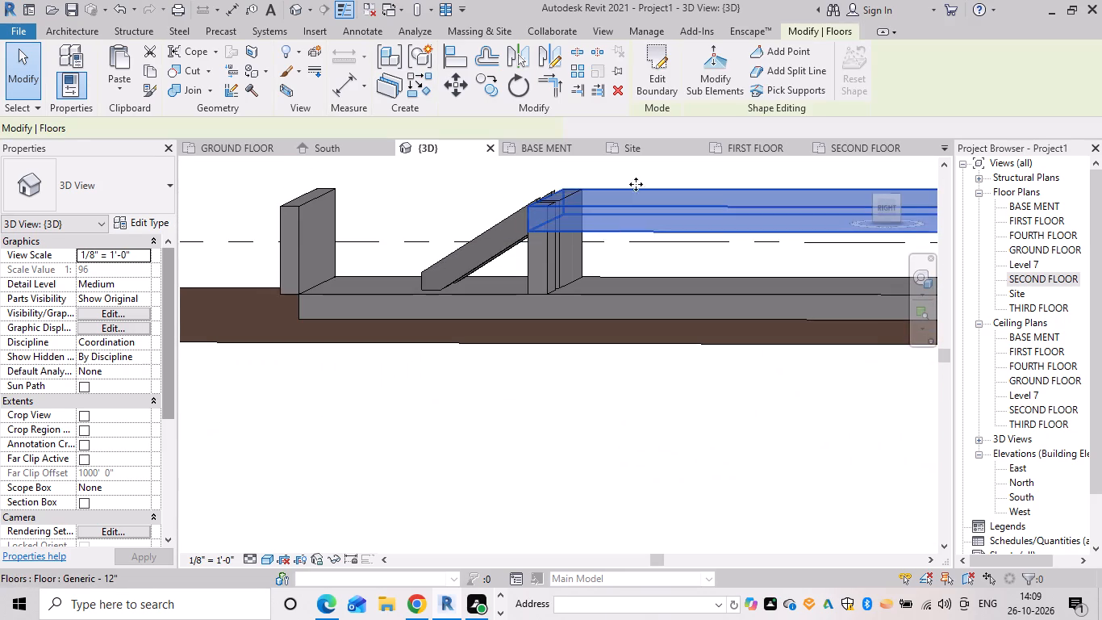
left_click(645, 87)
Move the ground-floor slab's front boundary line inward from the stairs by about 2' 3".
middle_click_drag(525, 292, 559, 381)
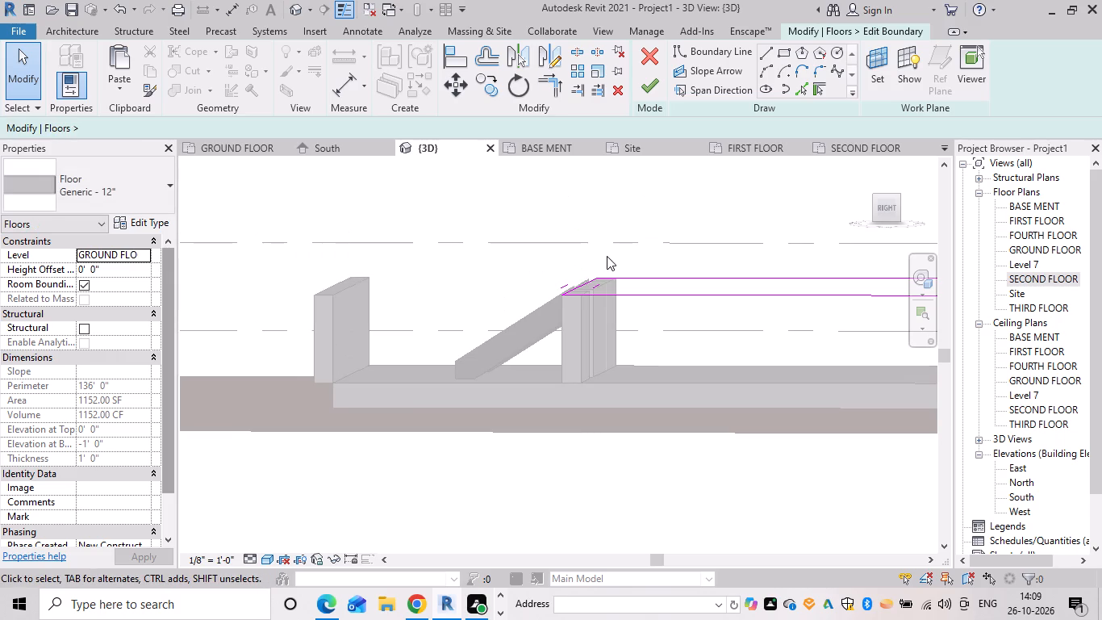
left_click_drag(580, 282, 620, 290)
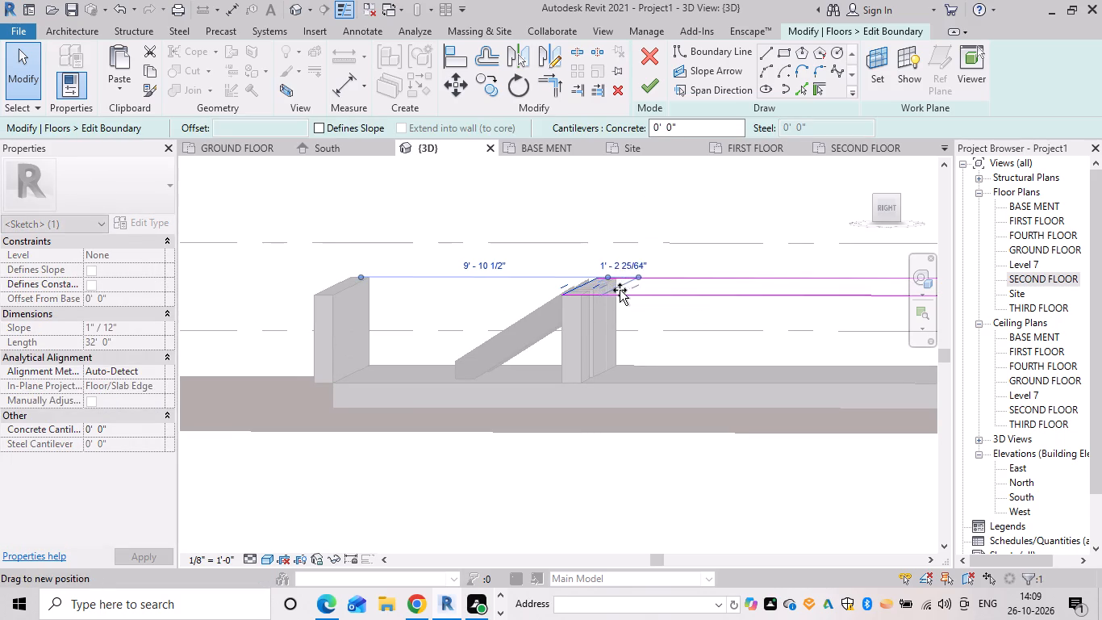
left_click_drag(620, 290, 647, 292)
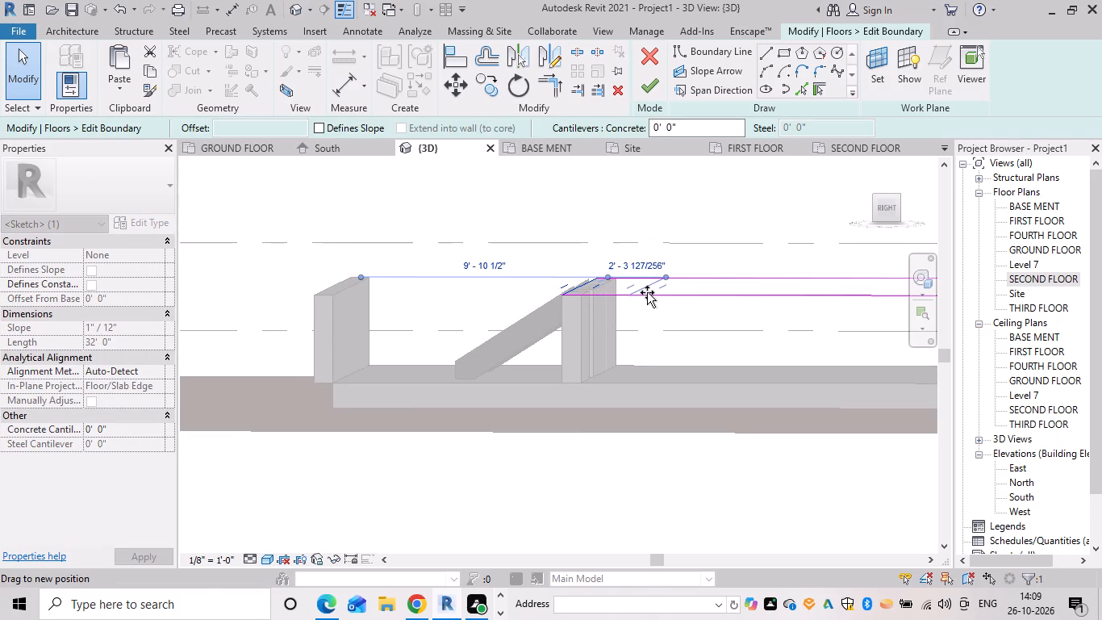
left_click_drag(647, 292, 646, 291)
left_click(613, 210)
scroll(554, 326, "down", 7)
middle_click_drag(528, 343, 694, 384, "shift")
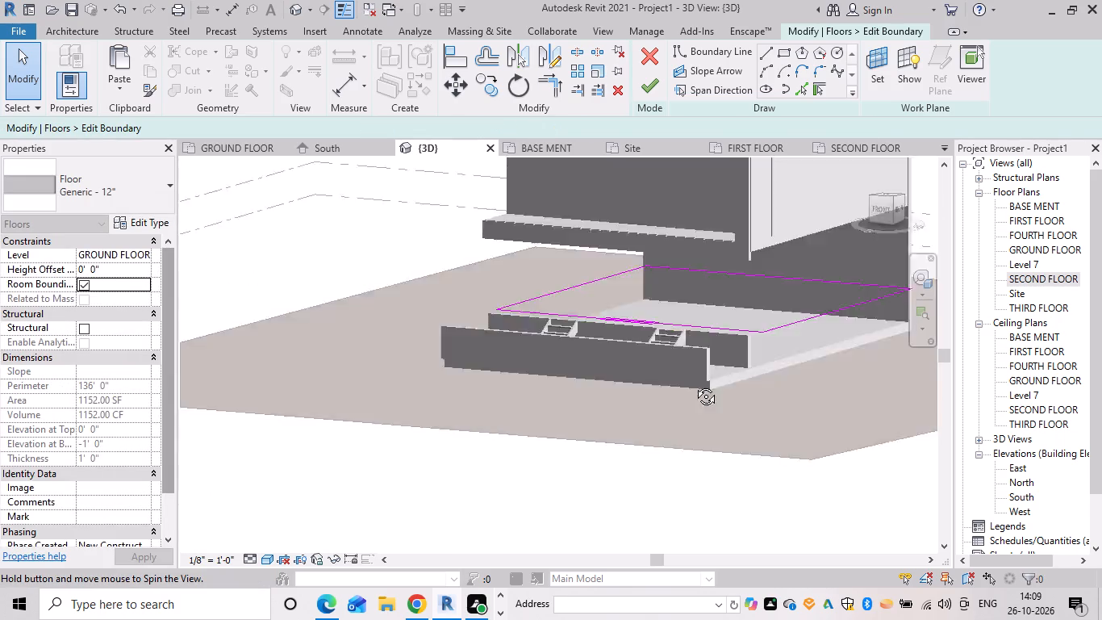
Finish the ground-floor slab's boundary edit and clear the selection.
middle_click_drag(694, 384, 728, 384, "shift")
left_click(656, 95)
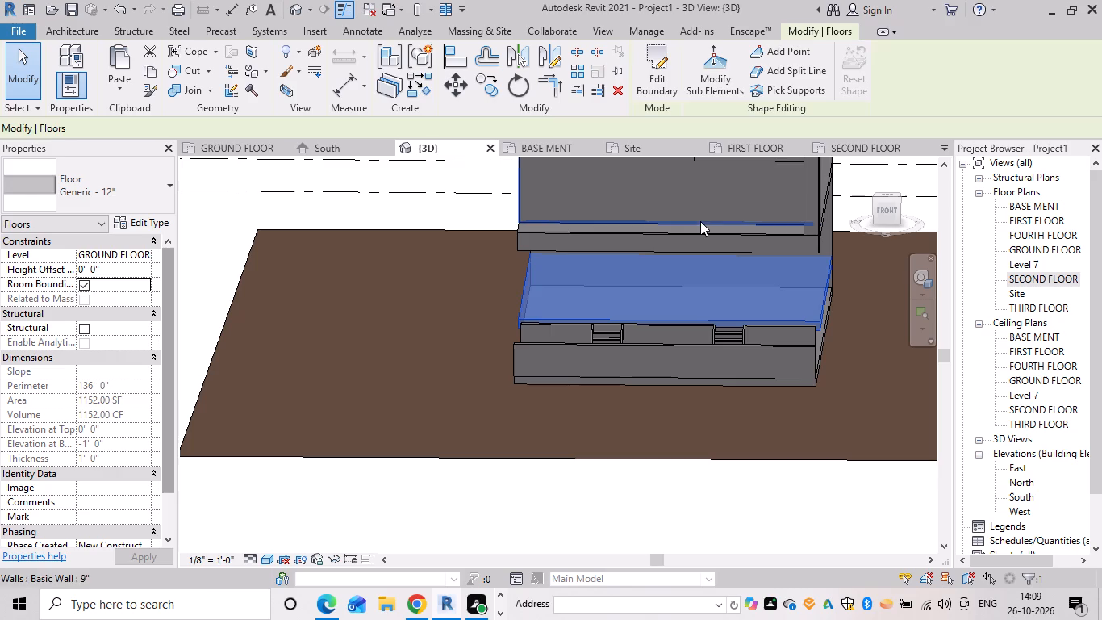
key("Escape")
In the BASE MENT plan, move both entrance stairs and the adjoining front walls inward about 1' 11" to the slab's front edge.
double_click(1034, 198)
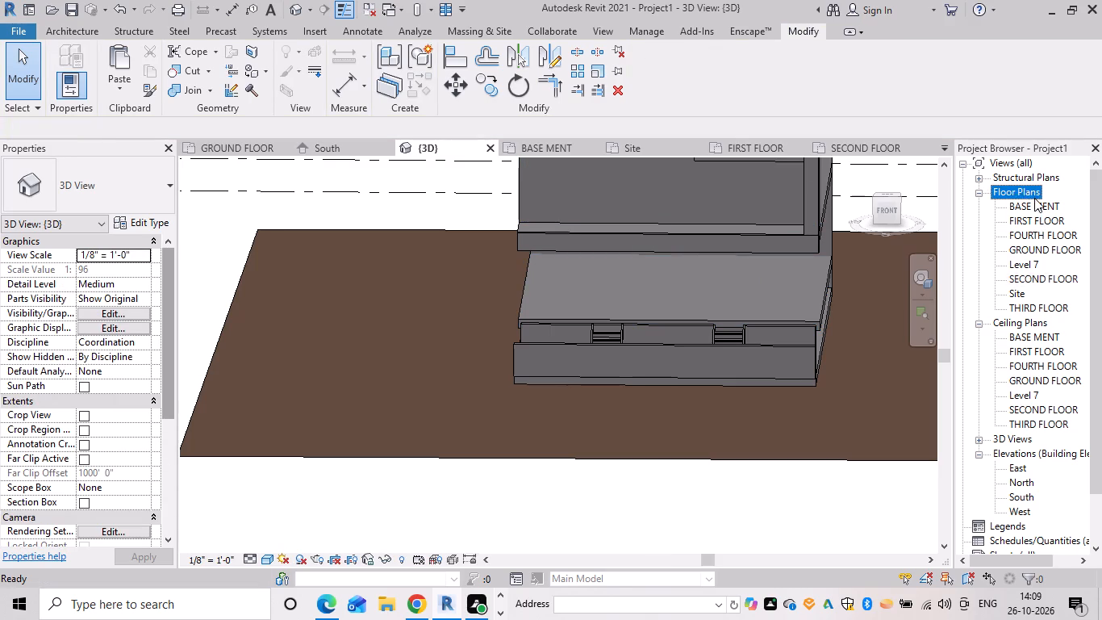
double_click(1012, 188)
double_click(1021, 201)
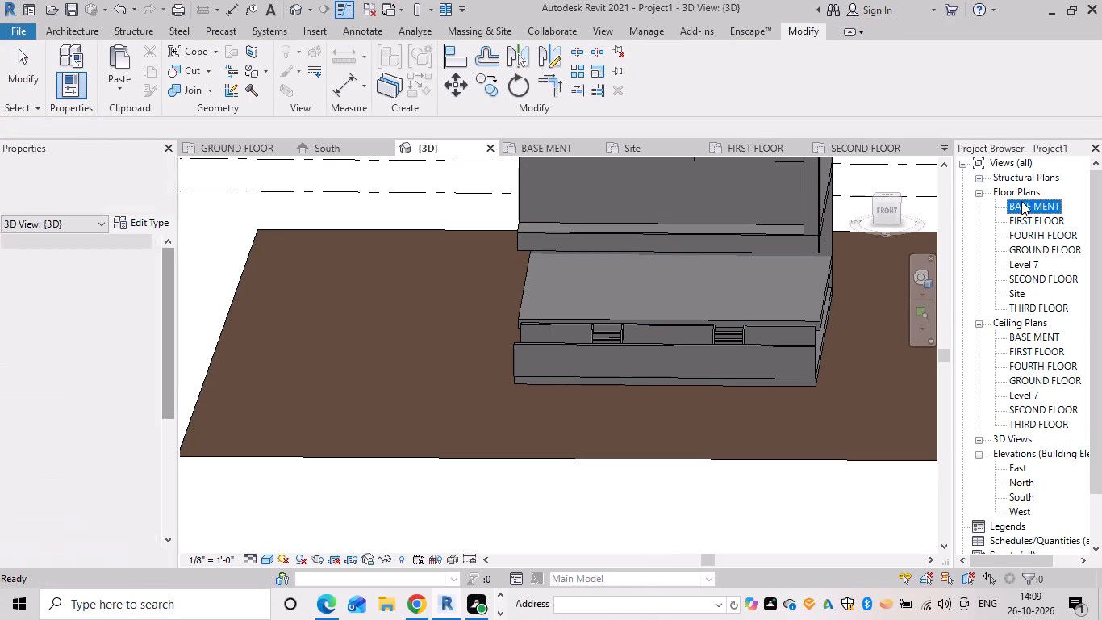
key("Escape")
key("Escape")
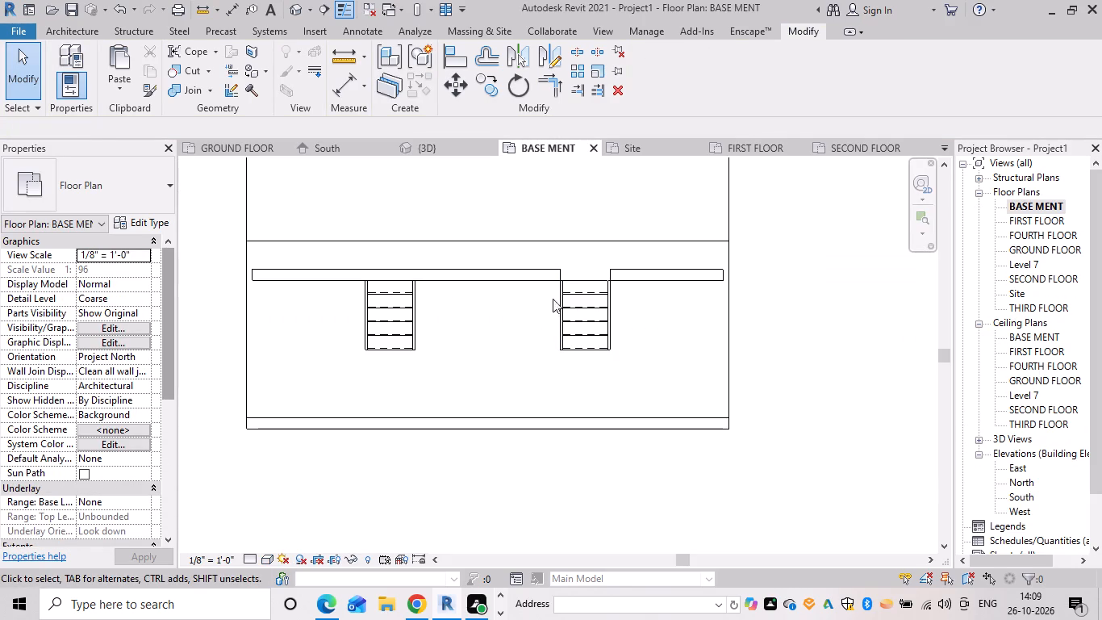
left_click(452, 91)
left_click_drag(452, 91, 452, 104)
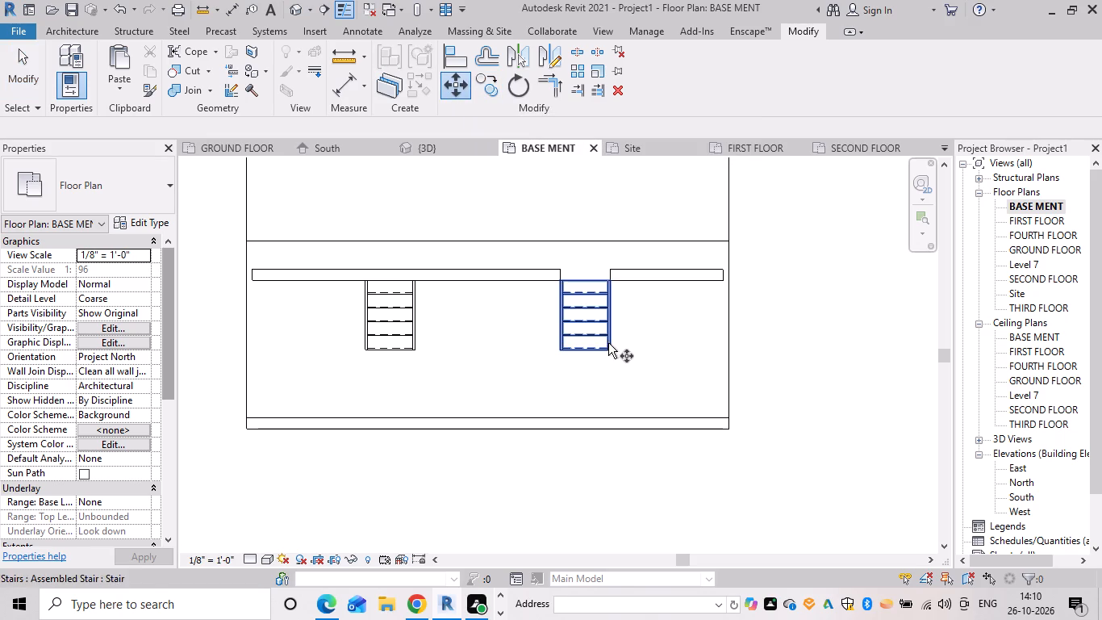
left_click_drag(662, 381, 294, 263)
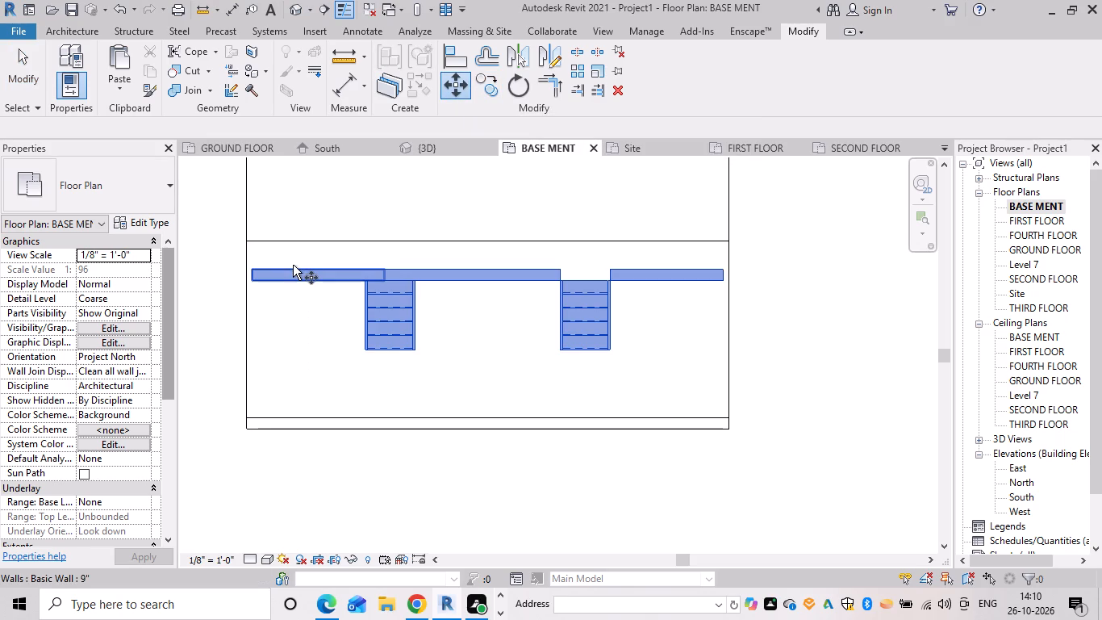
key("space")
scroll(242, 279, "up", 5)
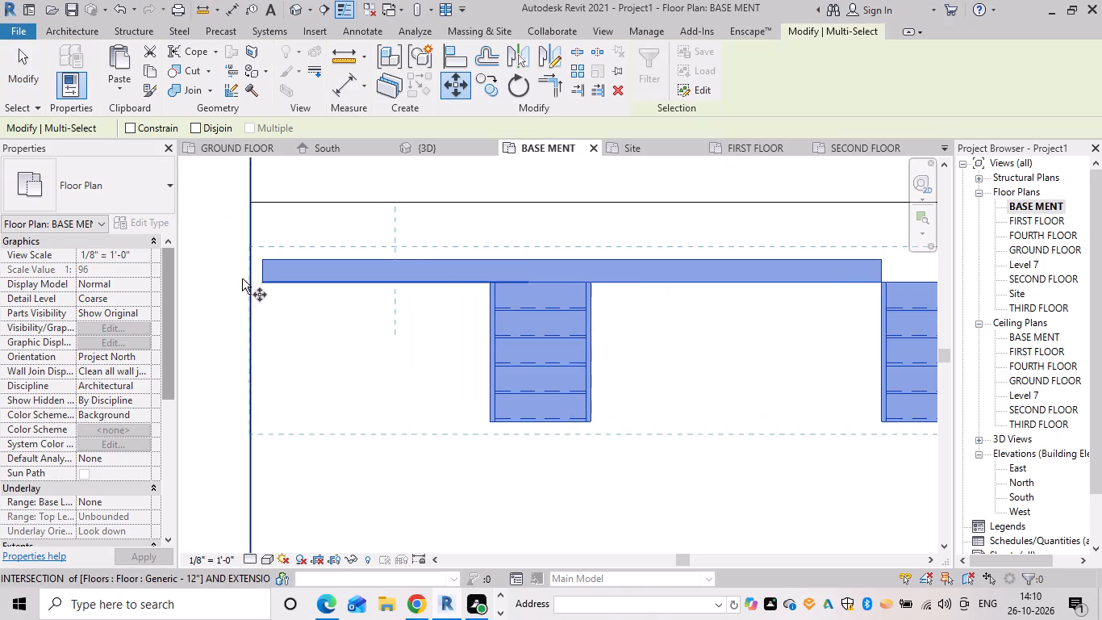
scroll(257, 266, "up", 5)
left_click(267, 253)
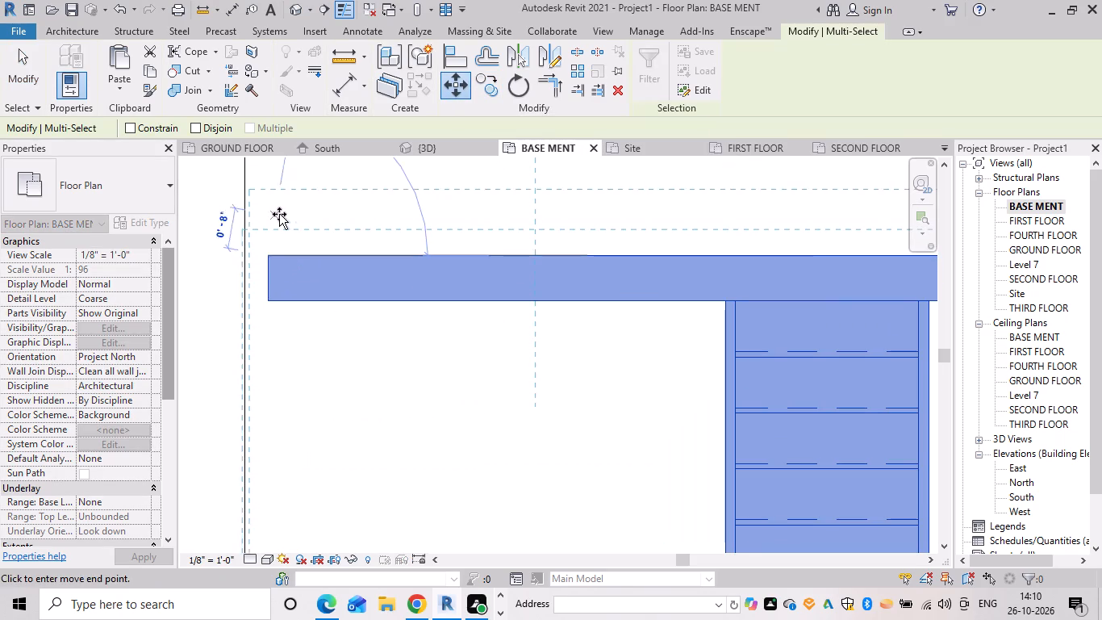
middle_click_drag(279, 227, 298, 383)
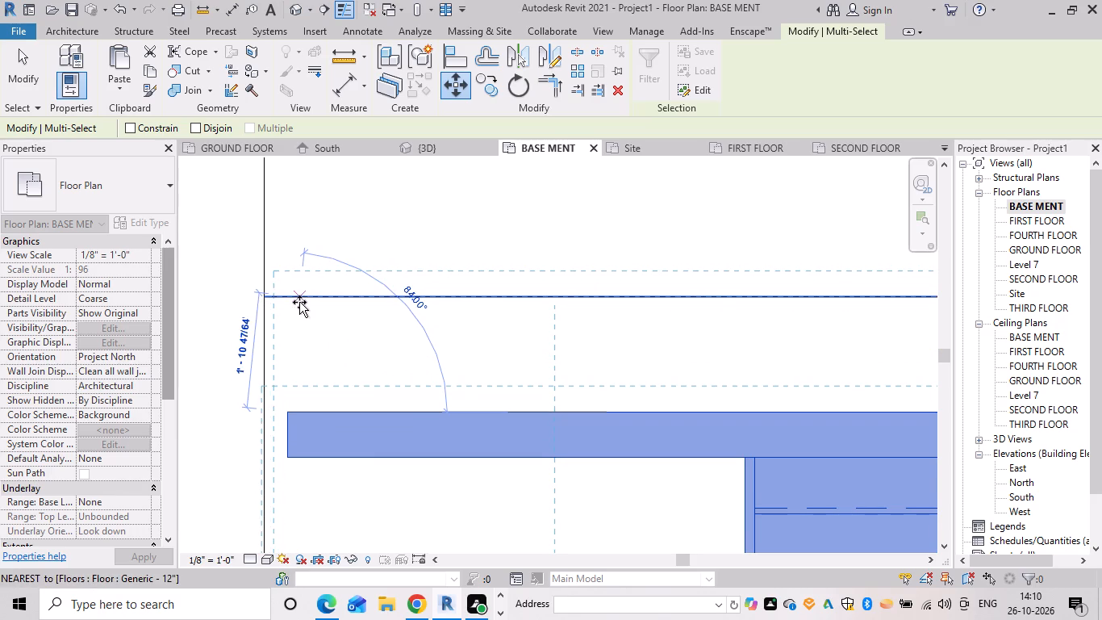
left_click(299, 302)
left_click(341, 403)
scroll(420, 403, "down", 6)
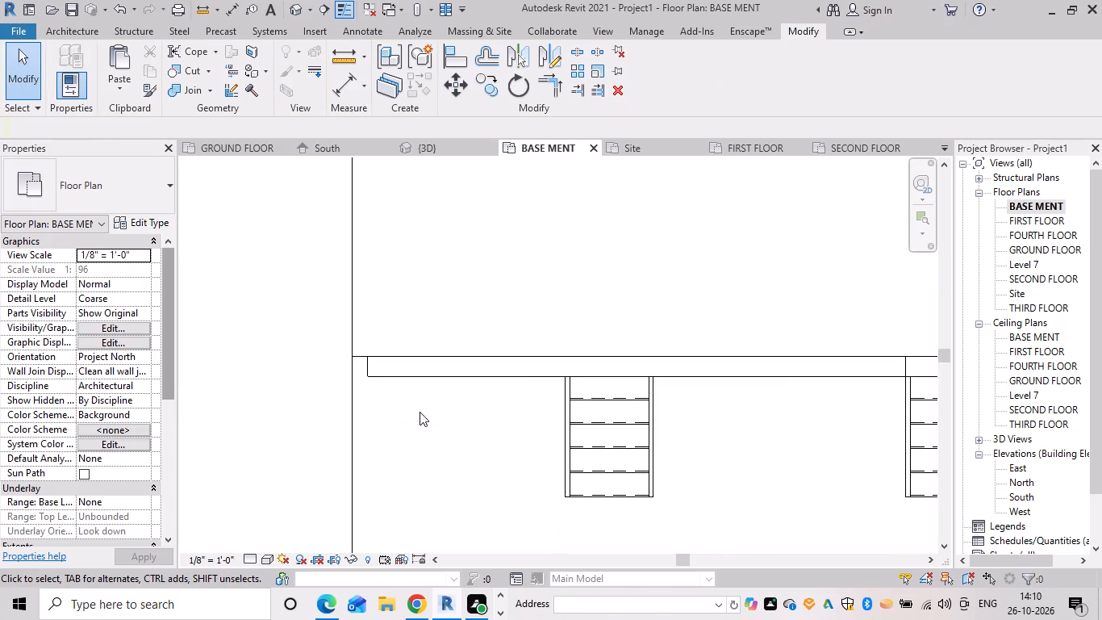
scroll(420, 412, "down", 3)
middle_click_drag(355, 350, 268, 310)
key("Escape")
key("Escape")
key("Escape")
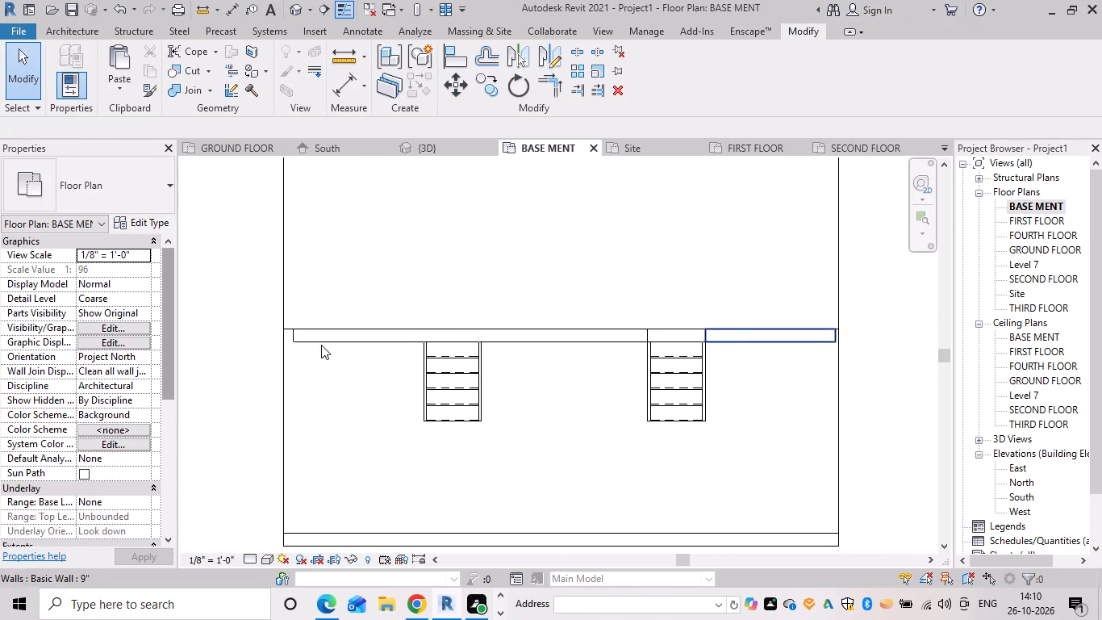
Examine the moved stairs and front walls against the ground-floor slab in 3D, dismissing the notification card.
left_click(431, 151)
scroll(503, 347, "down", 1)
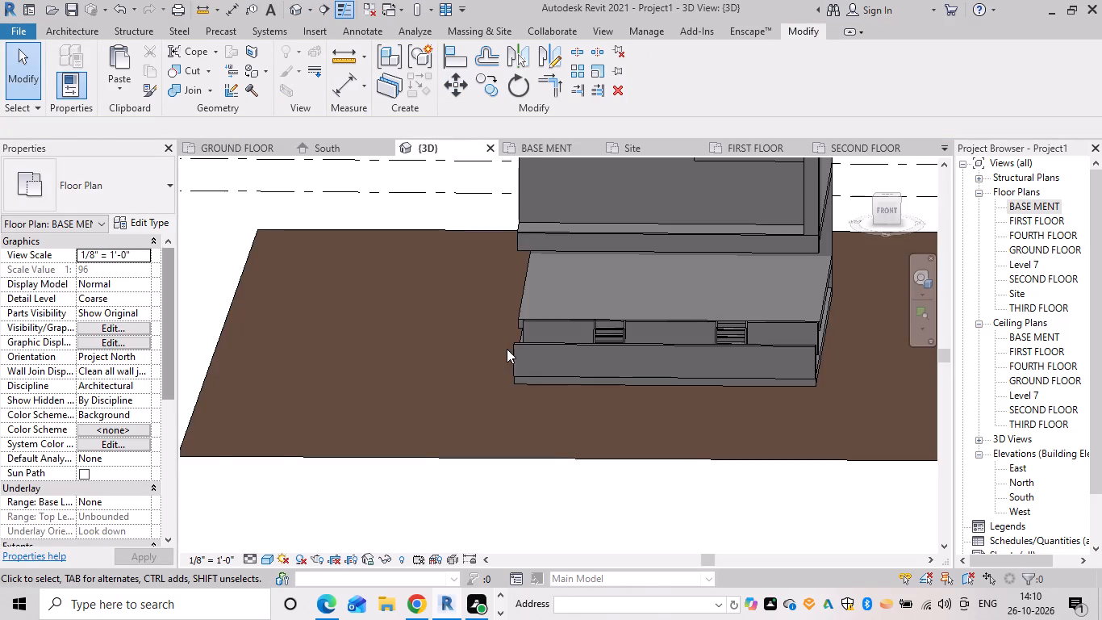
middle_click_drag(733, 370, 544, 375, "shift")
scroll(544, 375, "up", 1)
scroll(603, 315, "up", 5)
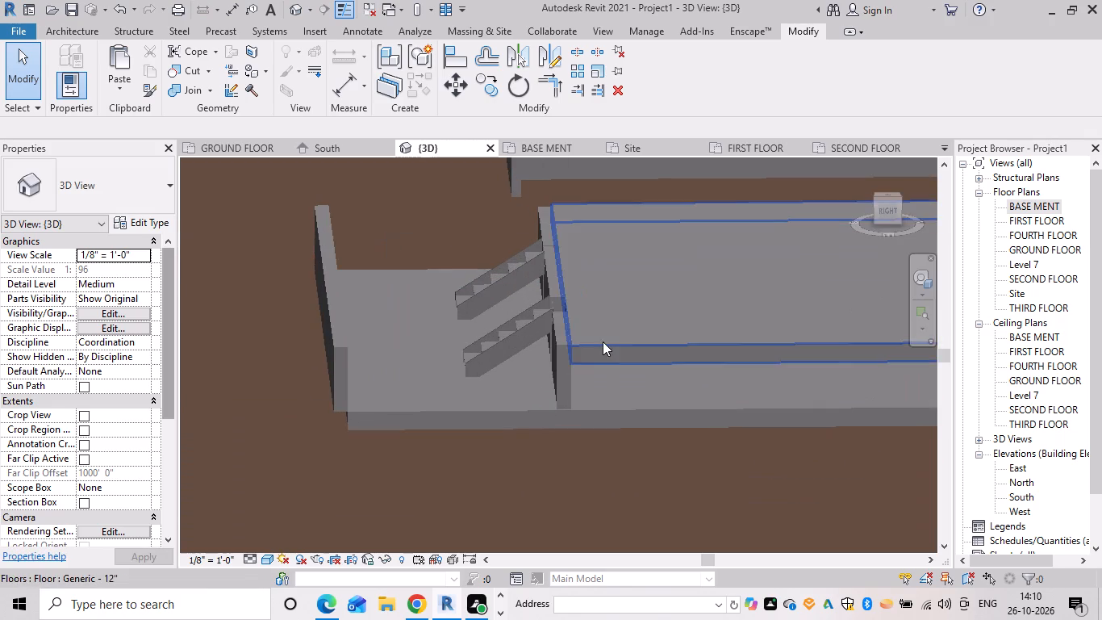
scroll(610, 377, "up", 1)
middle_click_drag(670, 391, 658, 354, "shift")
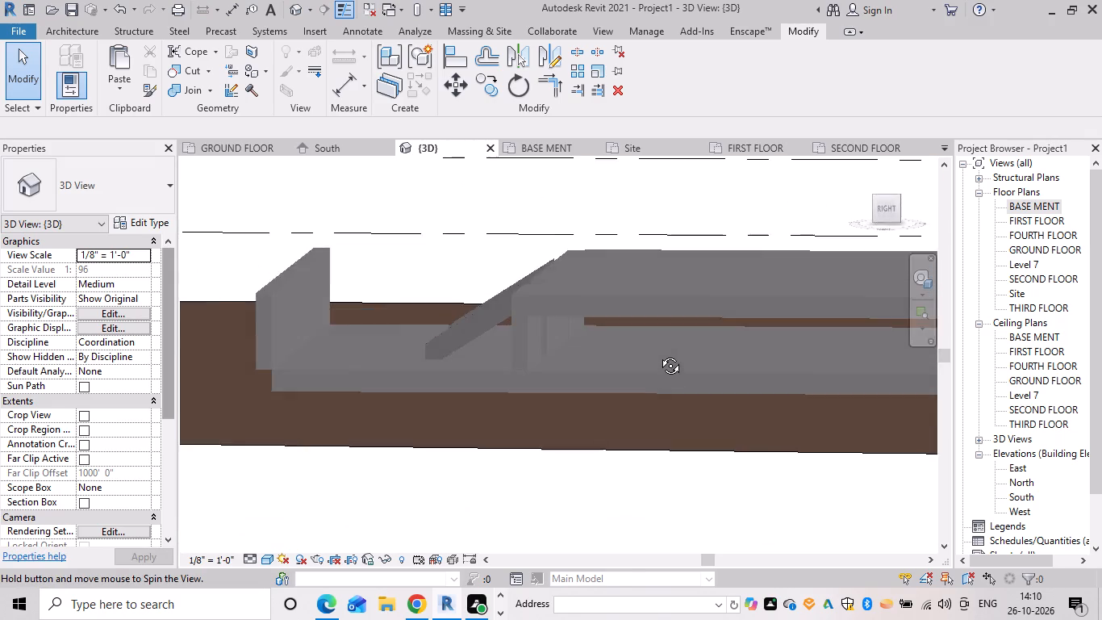
middle_click_drag(658, 354, 662, 354, "shift")
scroll(649, 354, "down", 7)
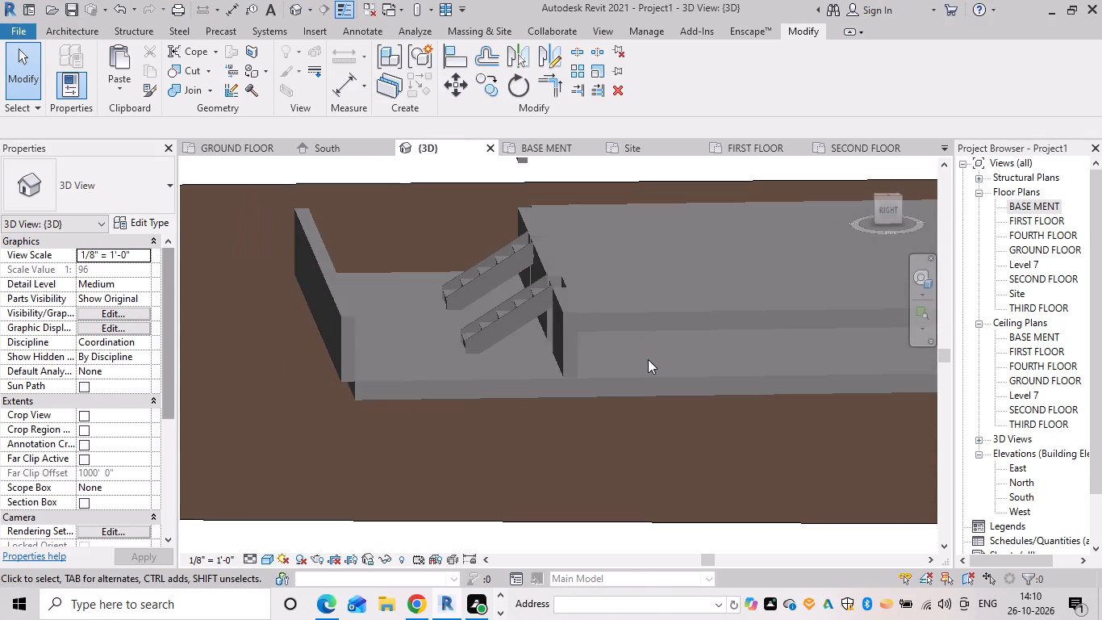
scroll(648, 359, "down", 4)
middle_click_drag(641, 357, 473, 384)
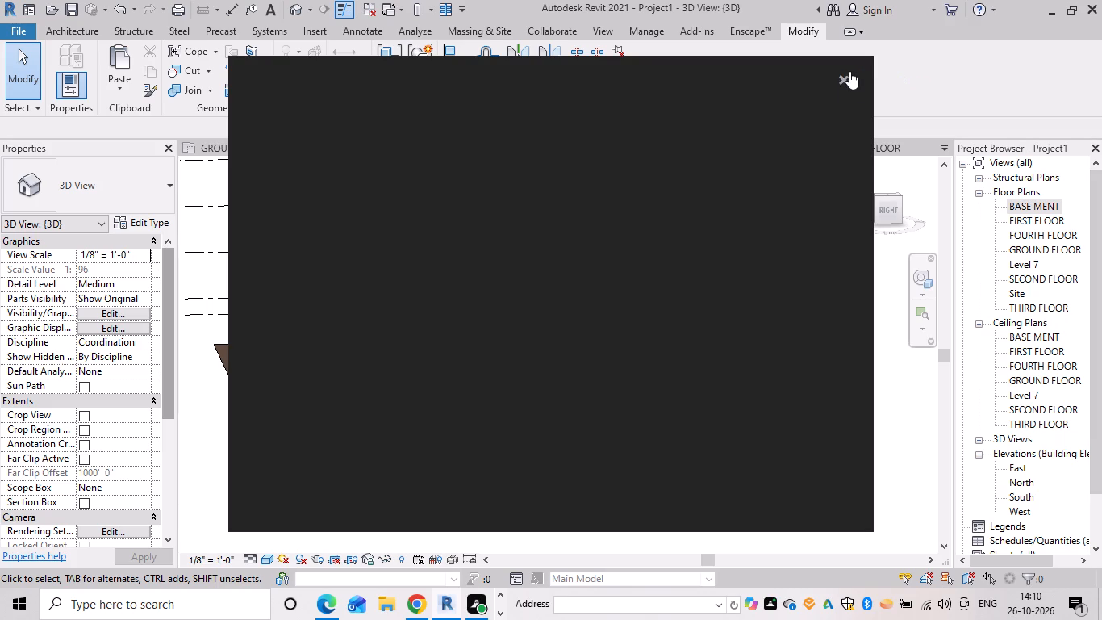
left_click(844, 74)
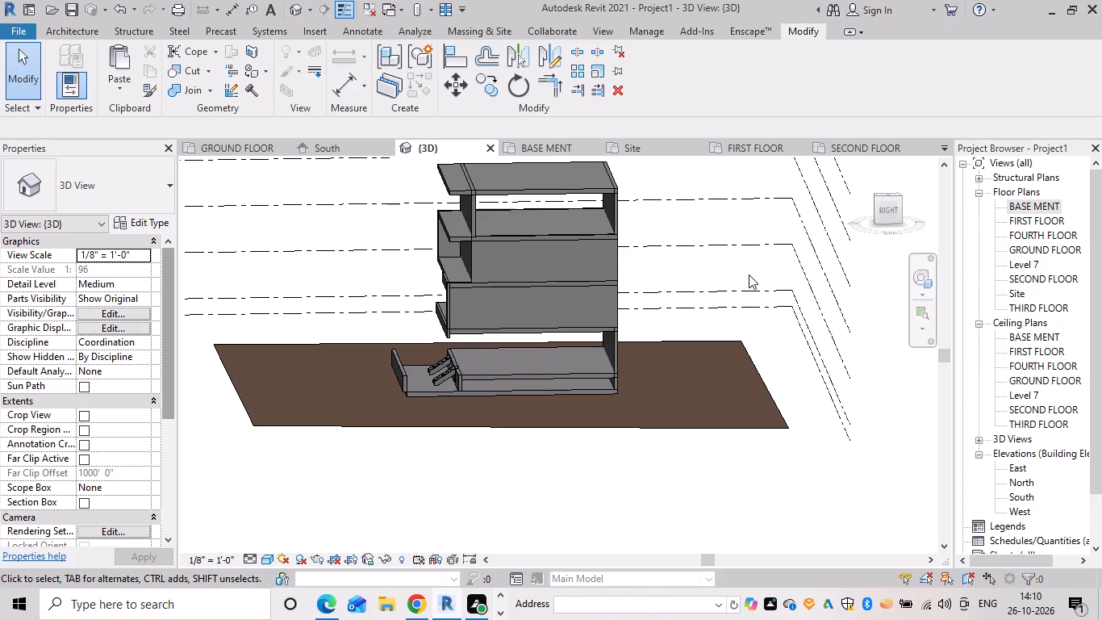
In the BASE MENT plan, draw a 9" wall about 33' 4" long along the slab's west edge, from rear wall to front wall.
double_click(1042, 206)
key("Escape")
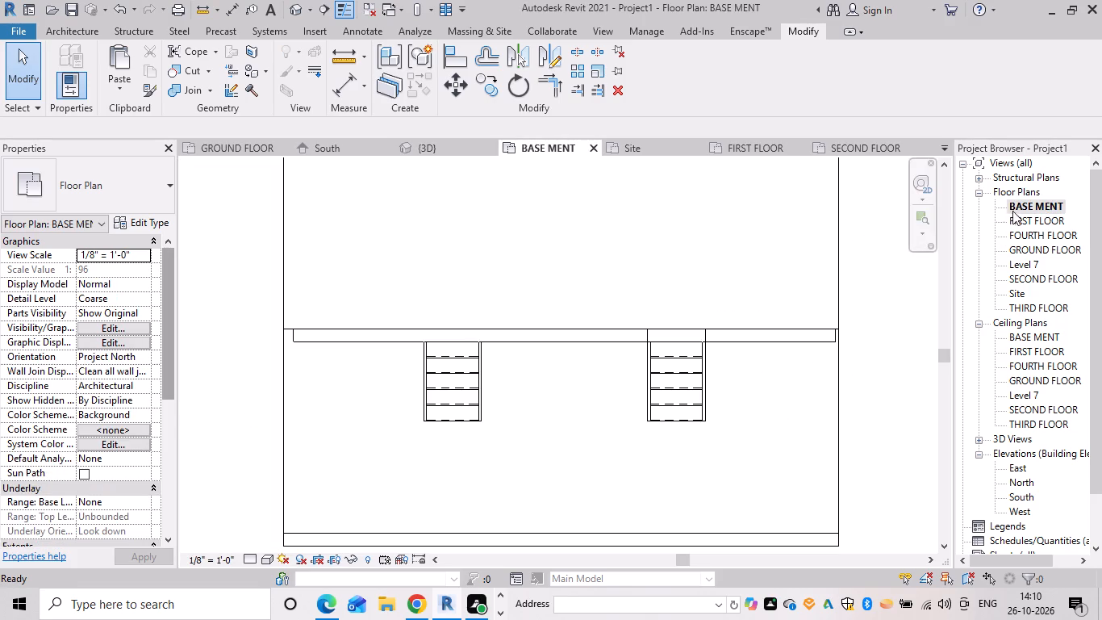
key("w")
key("a")
scroll(349, 247, "down", 4)
middle_click_drag(335, 253, 434, 558)
scroll(434, 558, "up", 1)
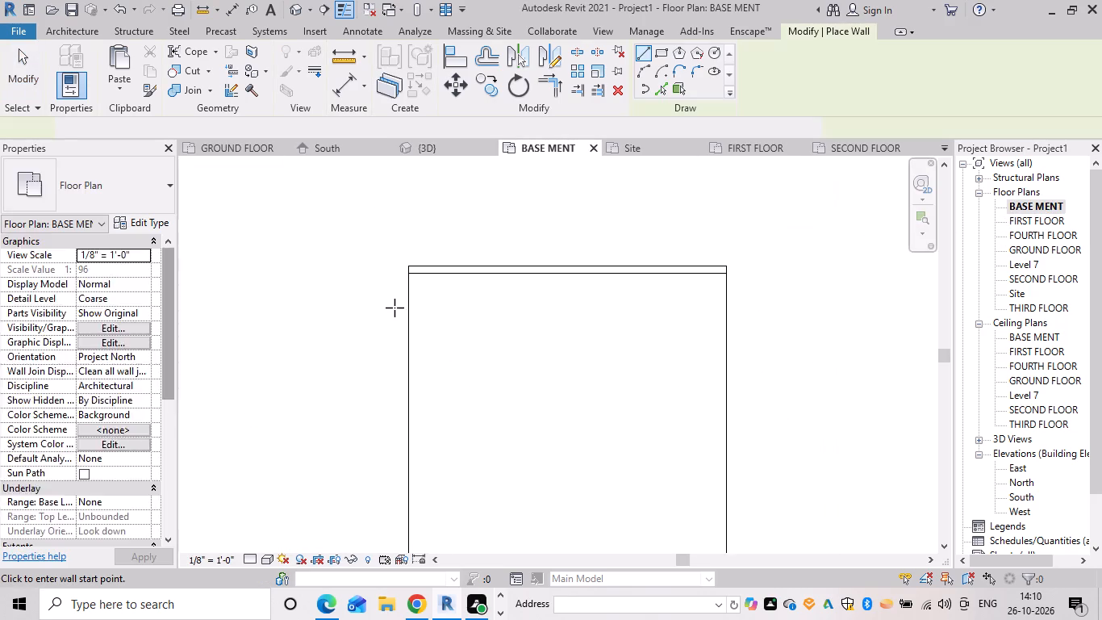
scroll(398, 290, "up", 6)
left_click_drag(428, 258, 428, 272)
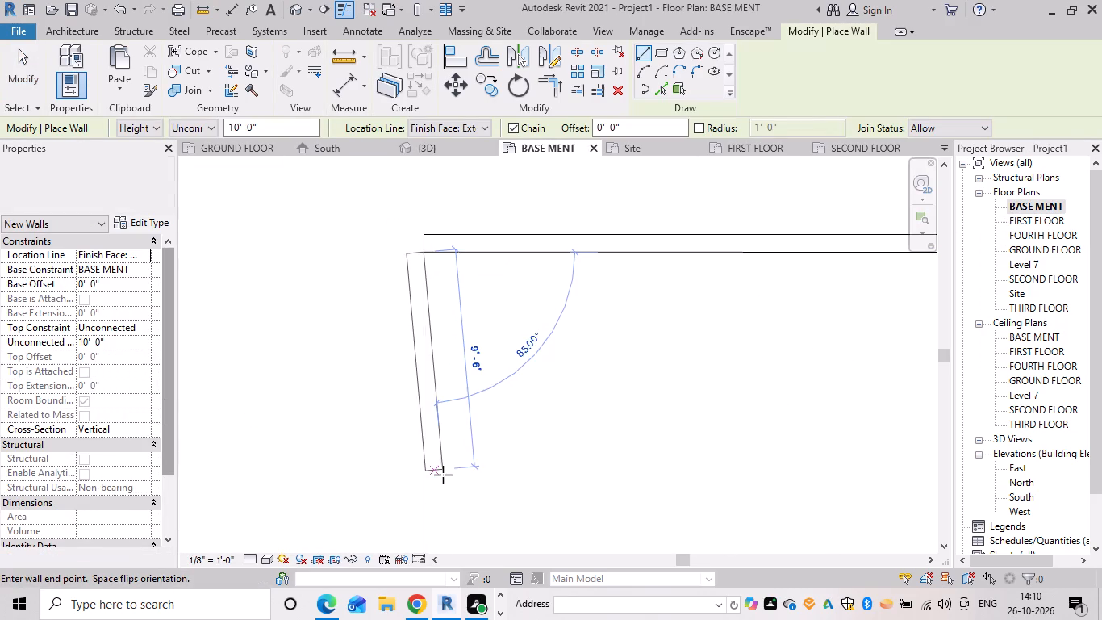
key("space")
scroll(432, 467, "down", 2)
middle_click_drag(432, 446, 424, 158)
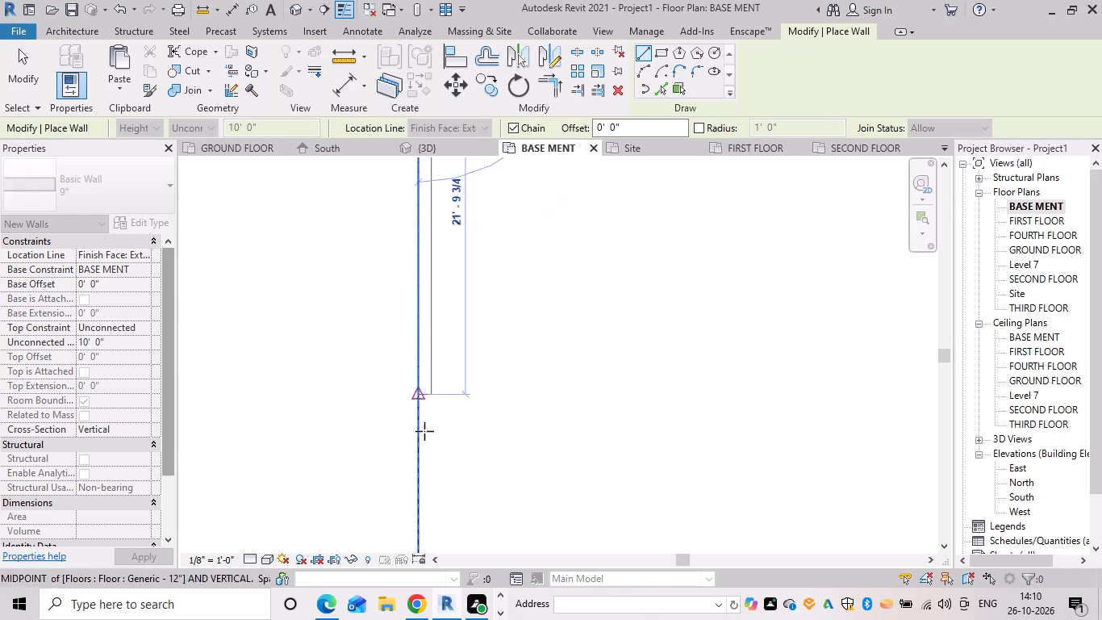
scroll(424, 431, "down", 2)
middle_click_drag(422, 422, 420, 191)
scroll(415, 291, "up", 10)
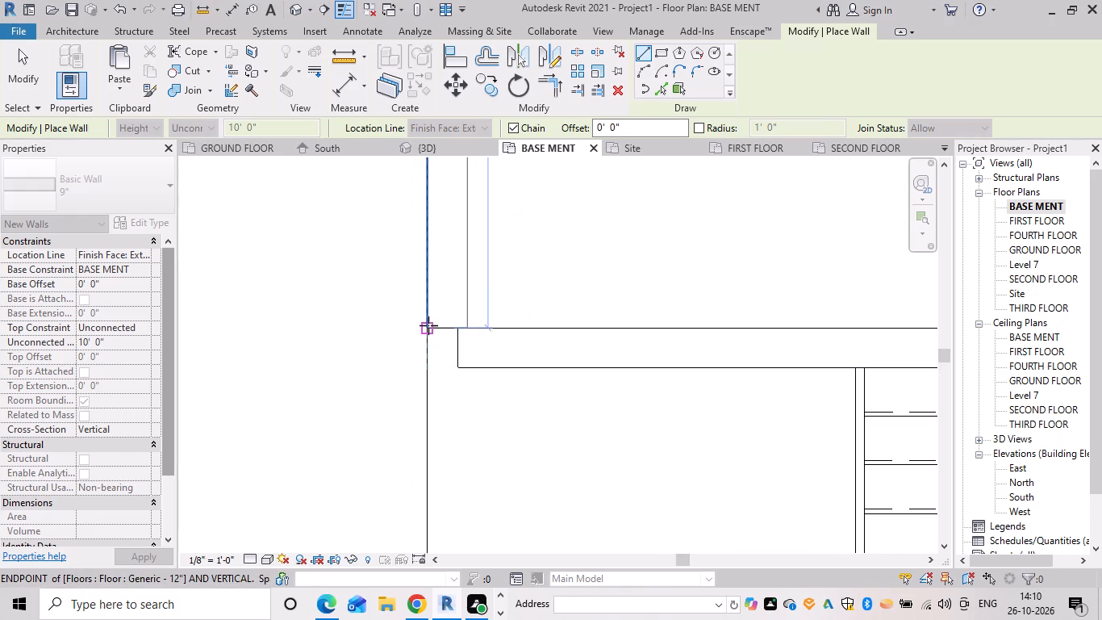
left_click(428, 325)
key("Escape")
Draw a matching 9" wall along the slab's east edge, from the rear wall to the front wall, about 33' 4" long.
scroll(604, 283, "down", 5)
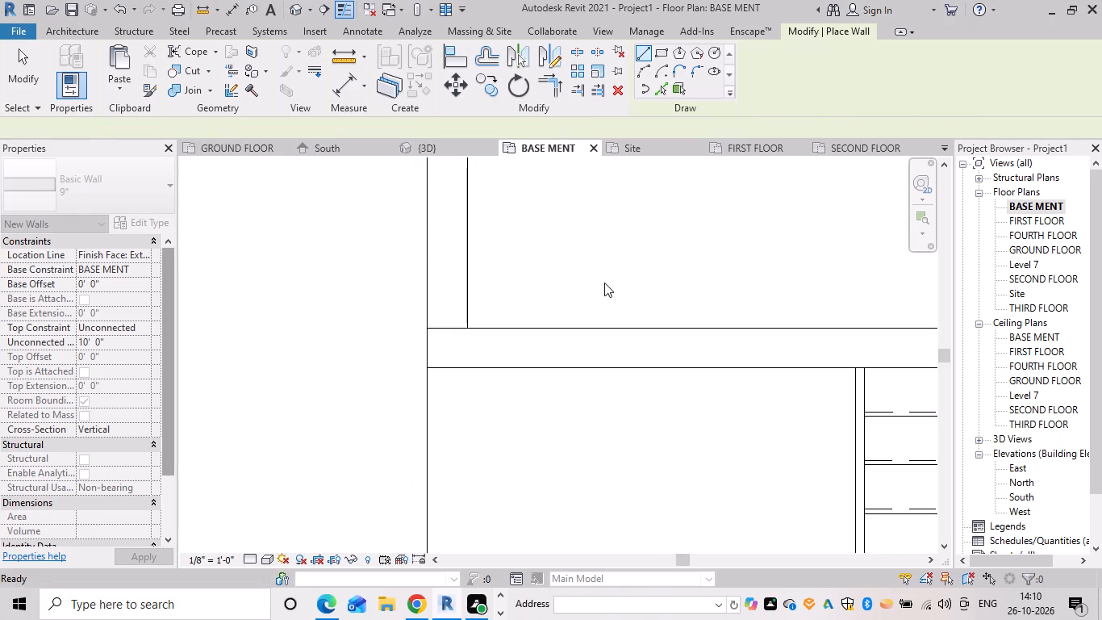
scroll(671, 277, "down", 2)
middle_click_drag(671, 279, 177, 344)
scroll(685, 337, "down", 5)
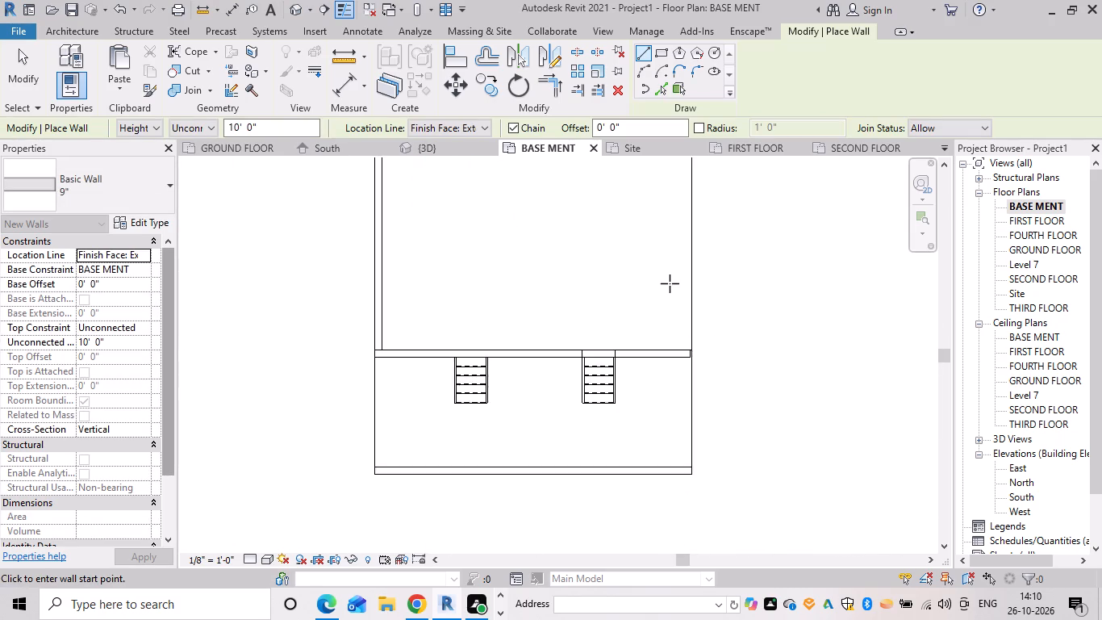
scroll(668, 283, "down", 3)
middle_click_drag(662, 283, 557, 489)
scroll(565, 320, "up", 6)
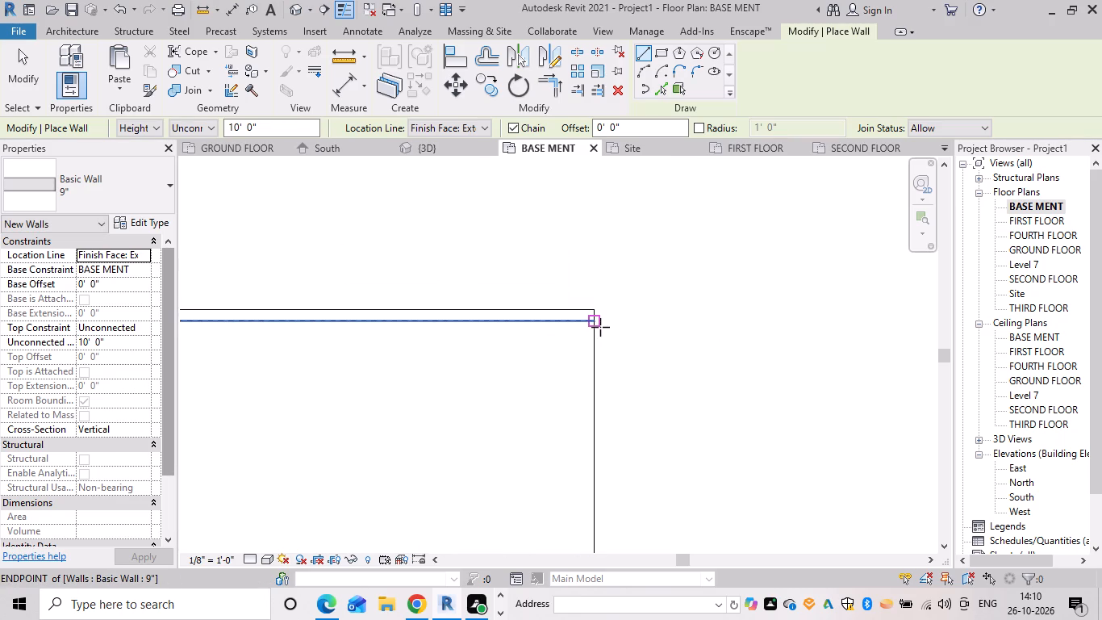
left_click(600, 325)
key("space")
key("space")
scroll(580, 469, "down", 1)
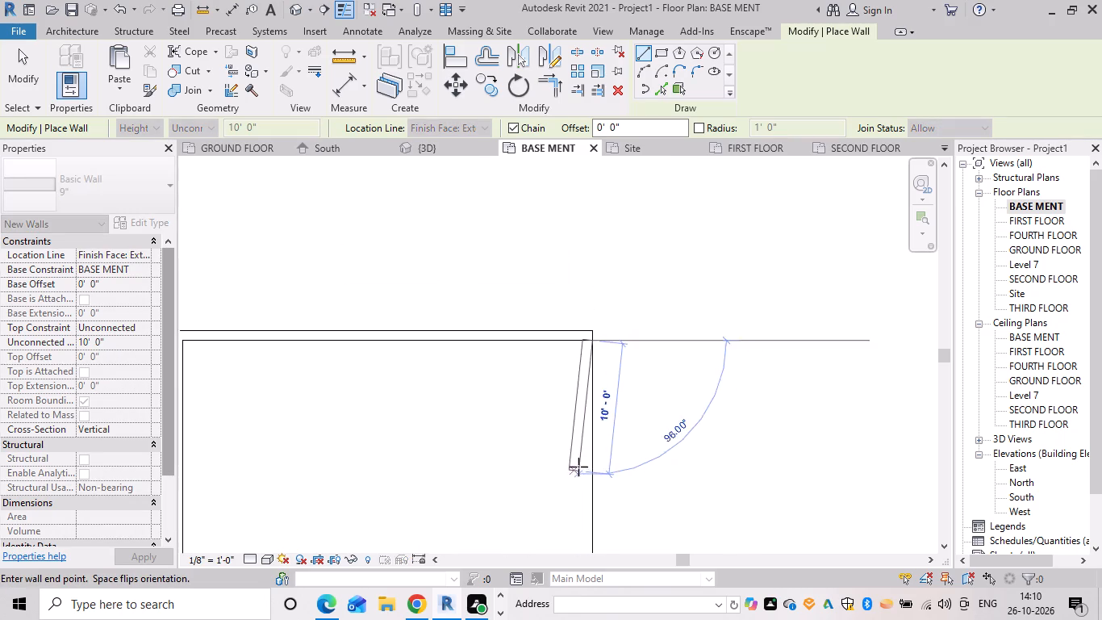
scroll(578, 467, "down", 2)
middle_click_drag(576, 463, 592, 196)
scroll(599, 425, "up", 12)
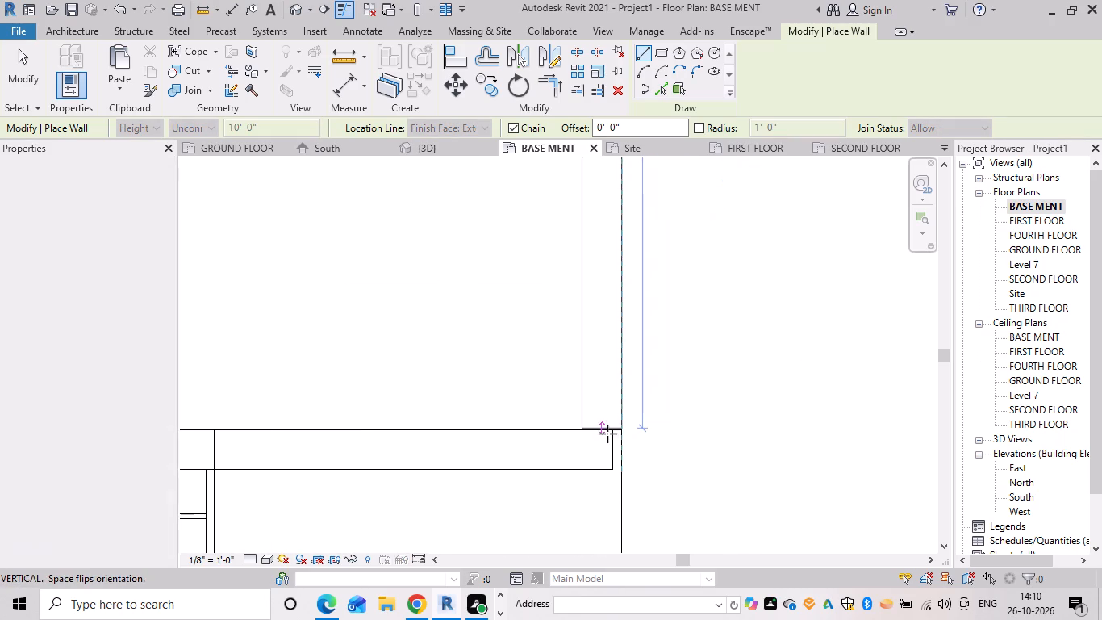
left_click(621, 434)
key("Escape")
key("Escape")
key("Escape")
key("Escape")
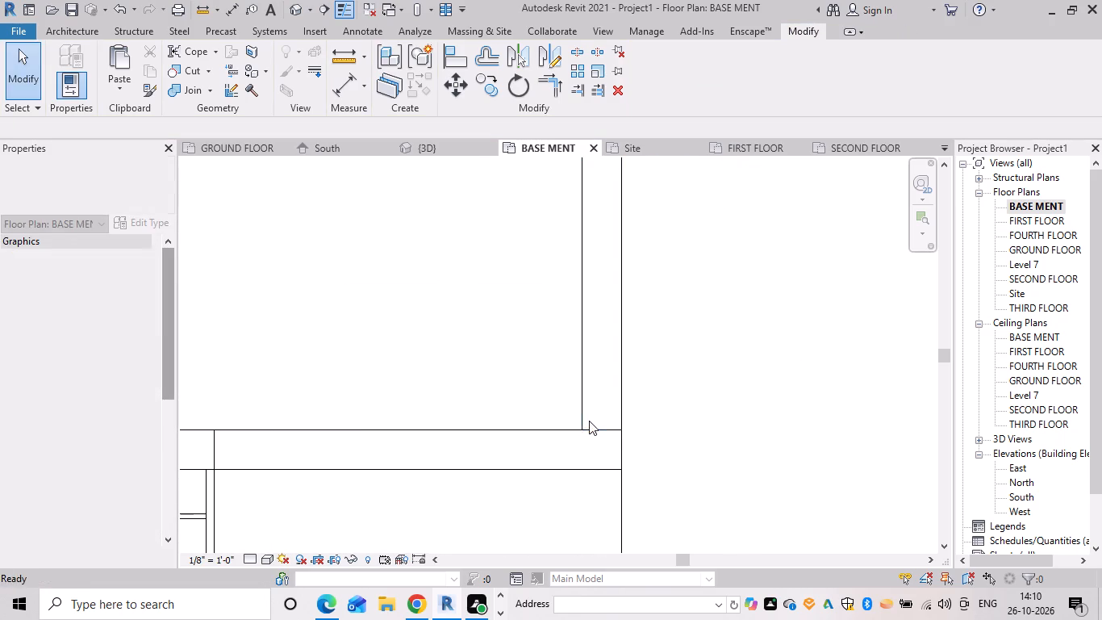
key("Escape")
Select both new basement side walls and set their top constraint to Up to level: GROUND FLOOR.
left_click(585, 417)
scroll(428, 393, "down", 4)
middle_click_drag(428, 391, 1098, 383)
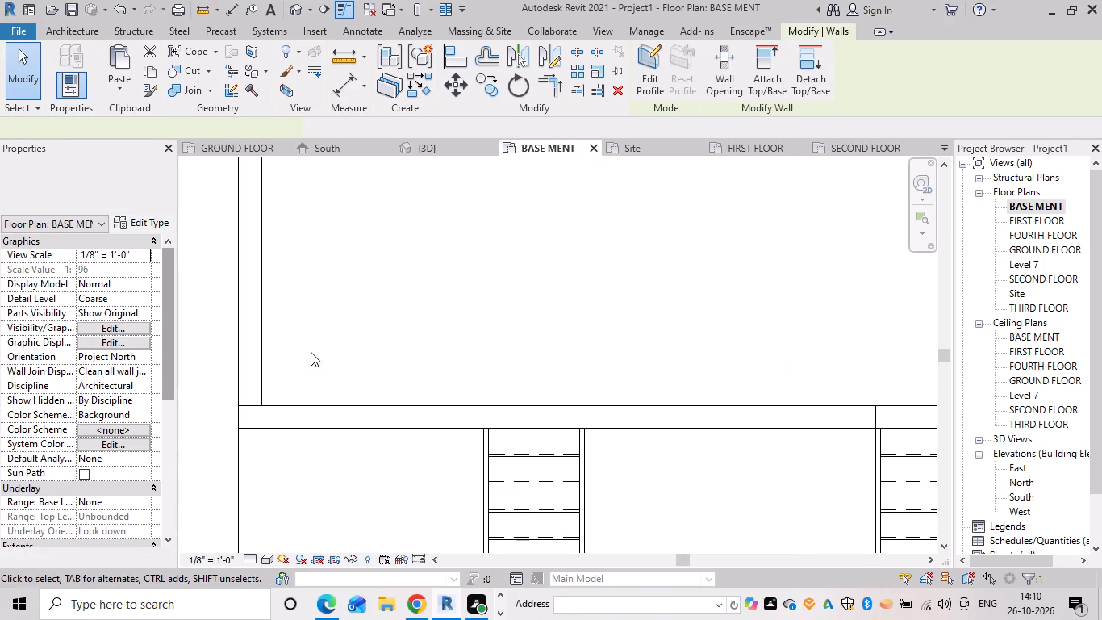
left_click(253, 351, "ctrl")
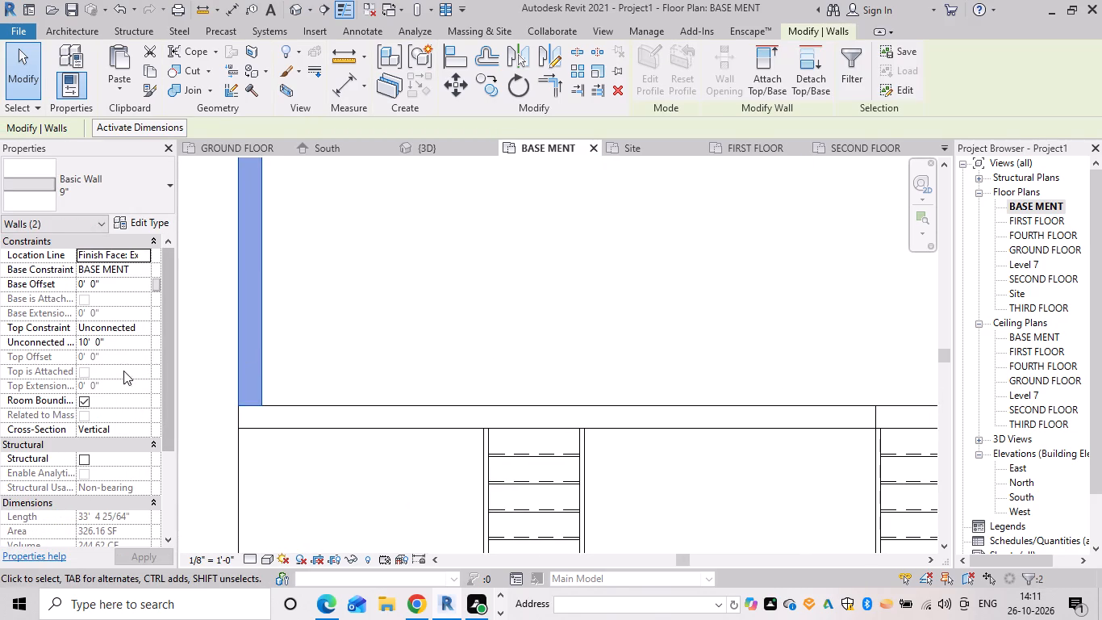
left_click(144, 327)
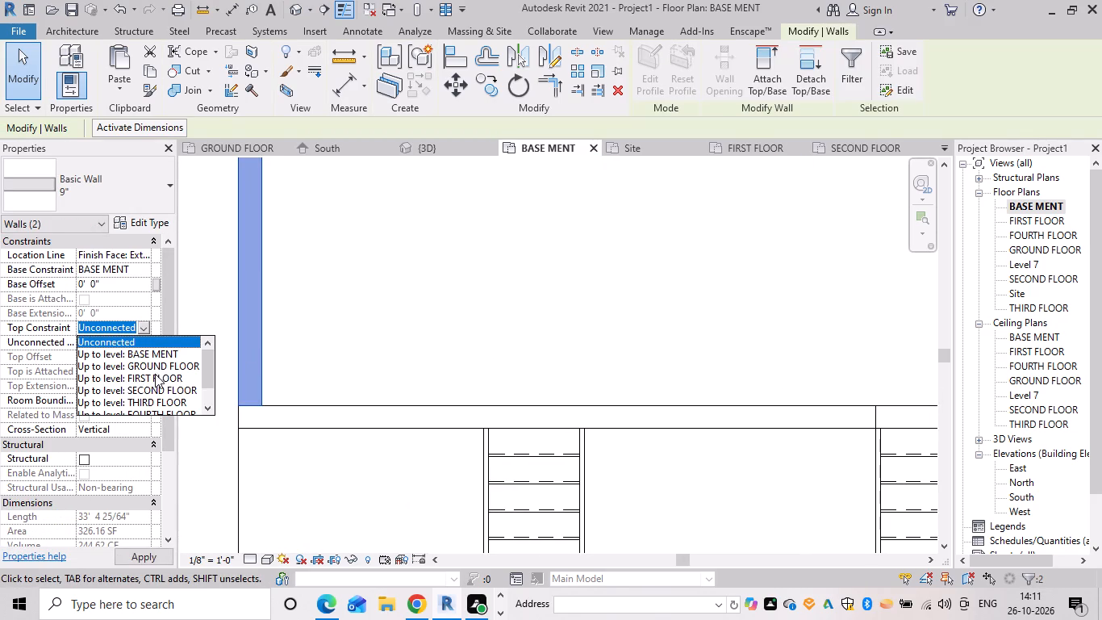
left_click(161, 364)
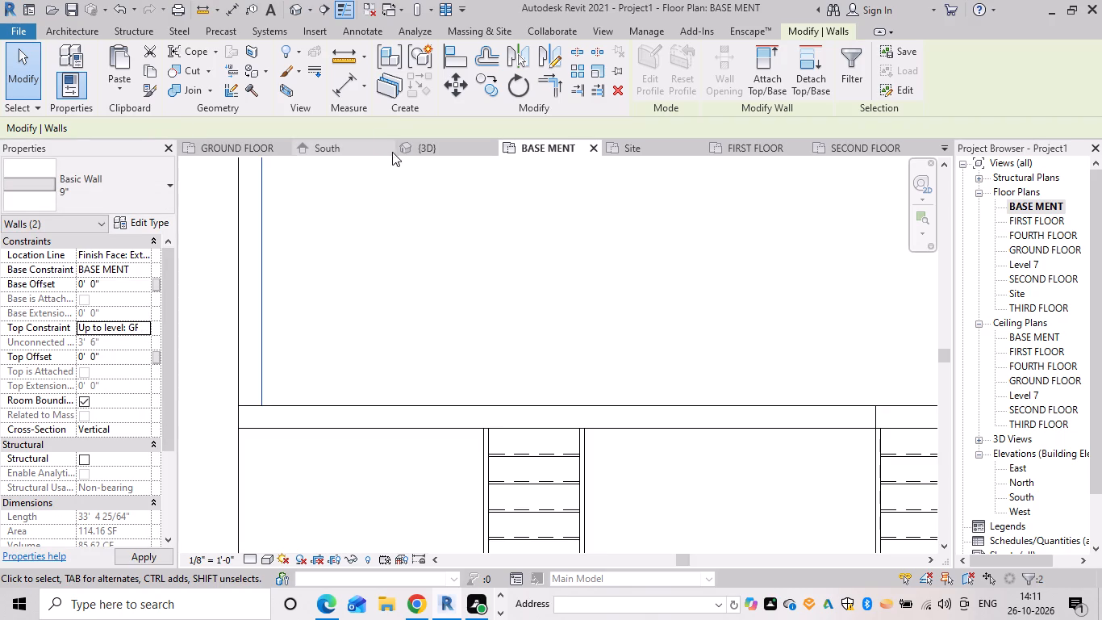
In the 3D view, set both side walls' top constraint to Up to level: FIRST FLOOR and clear the selection.
left_click(429, 147)
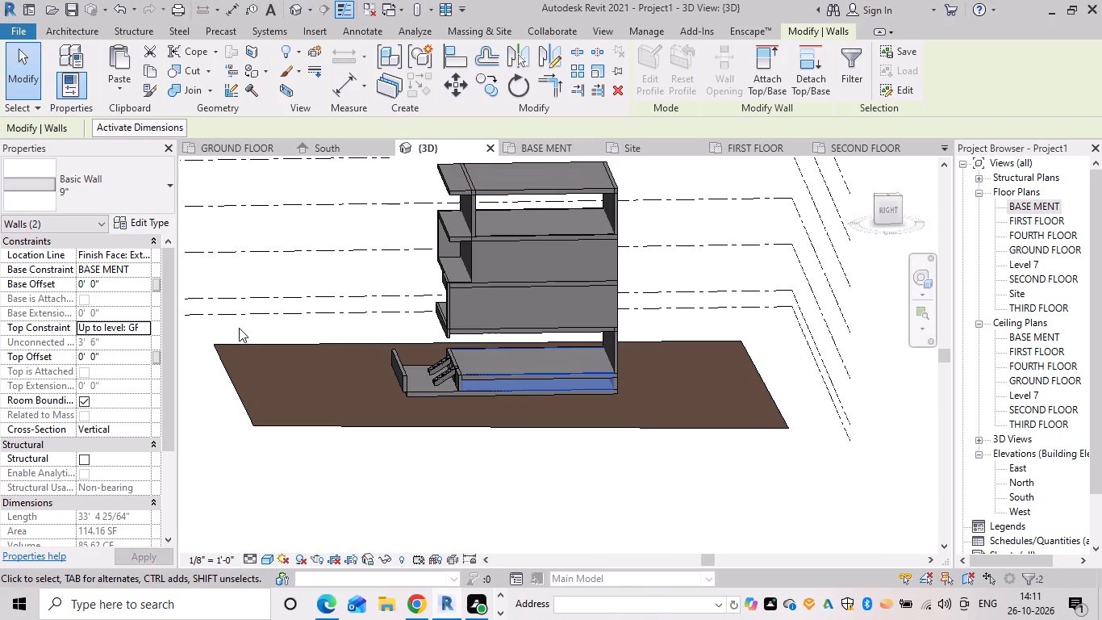
left_click(144, 325)
left_click(140, 375)
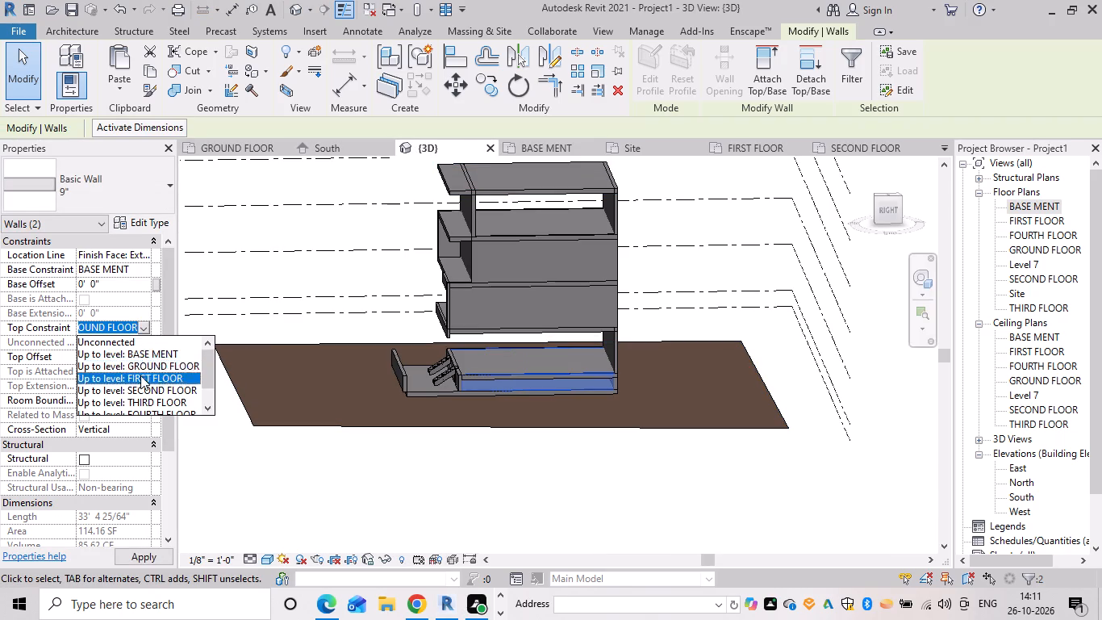
key("Escape")
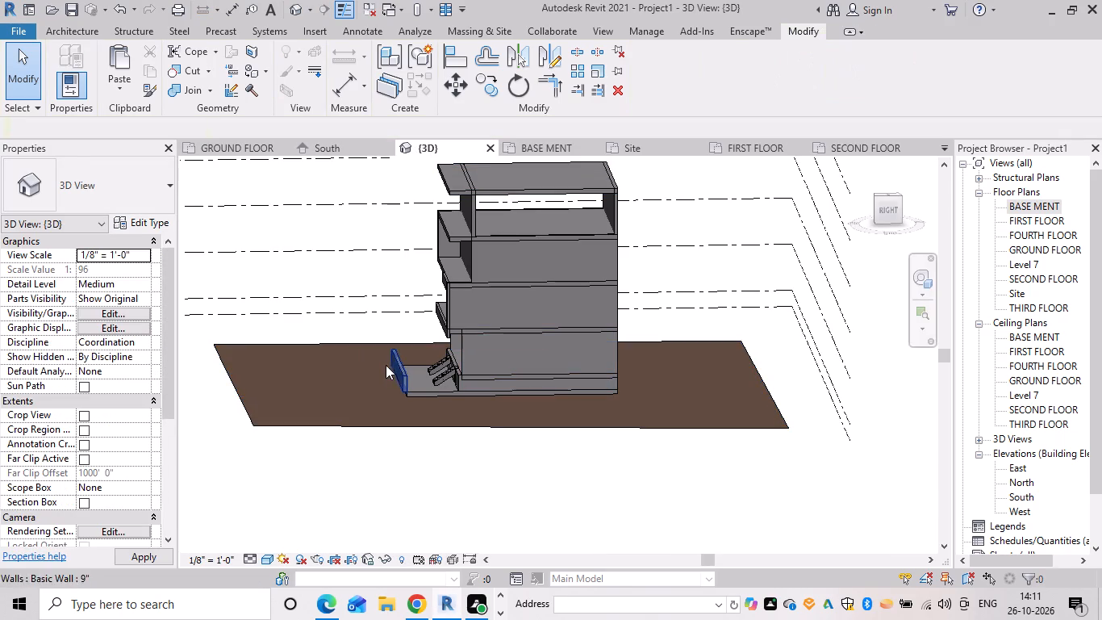
Examine the enclosed lower storeys in the 3D view from the side and front, including the side walls and entrance stairs.
scroll(440, 367, "up", 5)
scroll(516, 365, "up", 6)
middle_click_drag(542, 355, 532, 326, "shift")
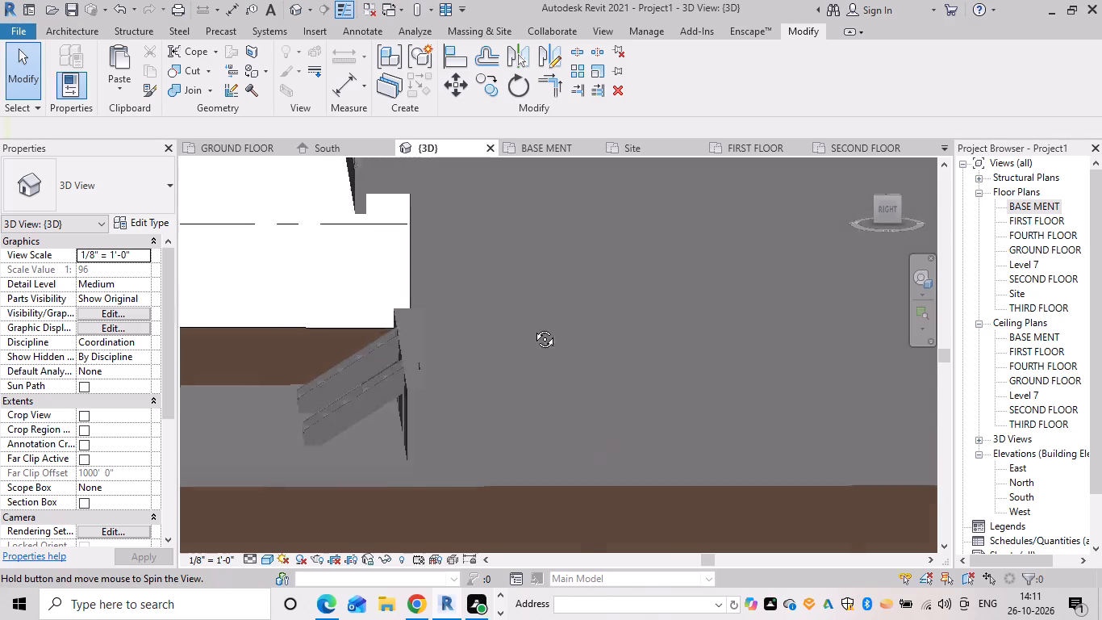
middle_click_drag(532, 326, 532, 319, "shift")
scroll(462, 337, "down", 5)
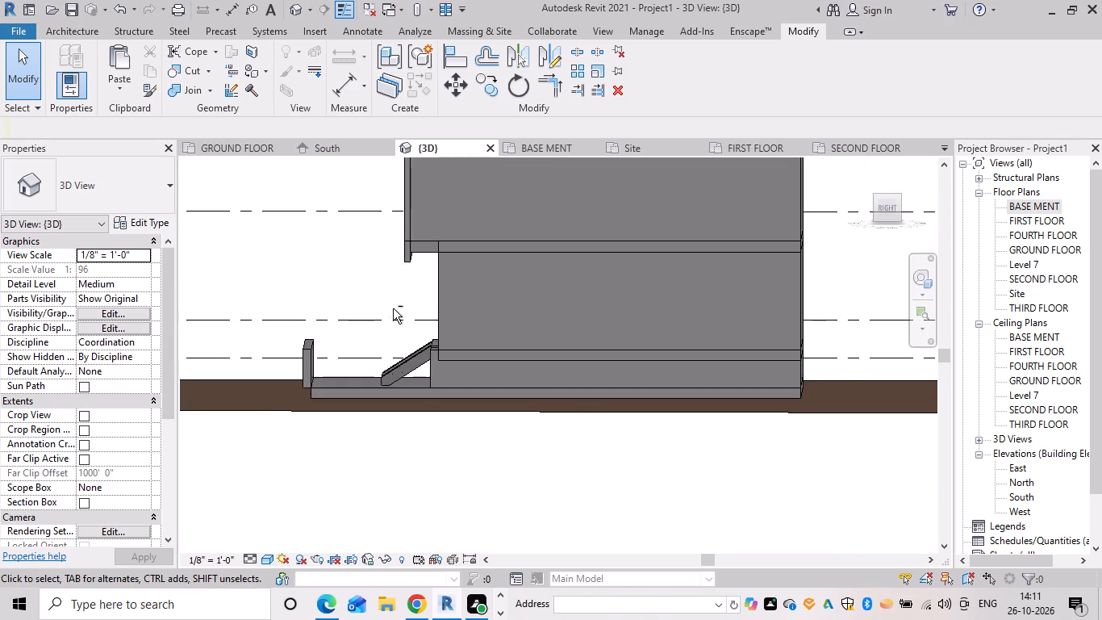
middle_click_drag(396, 308, 602, 333, "shift")
scroll(684, 382, "down", 1)
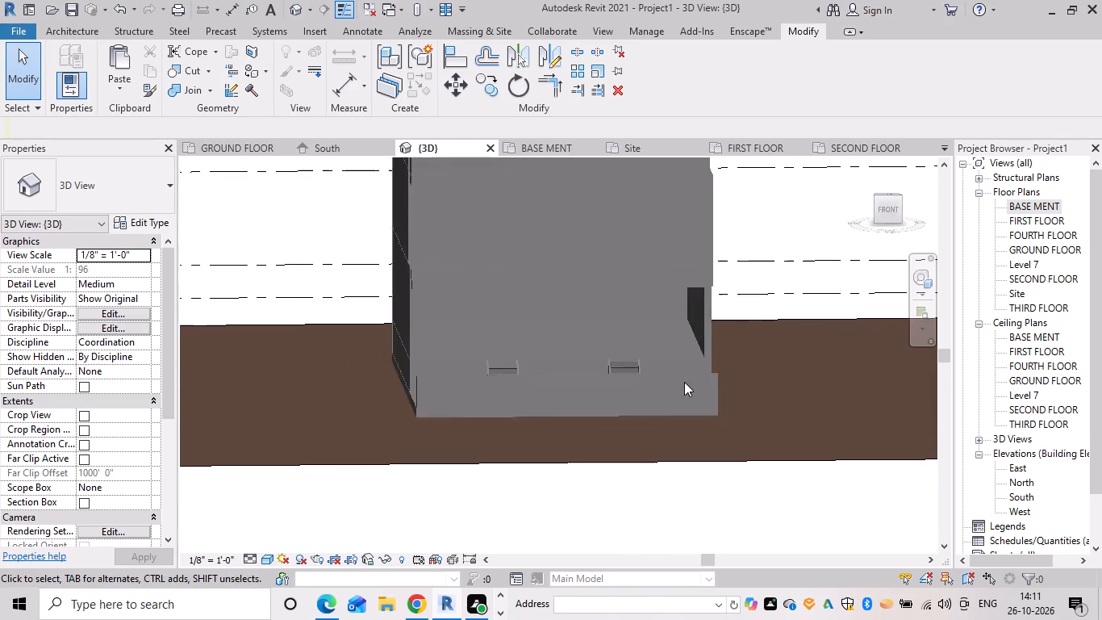
scroll(684, 382, "down", 2)
middle_click_drag(763, 354, 748, 346, "shift")
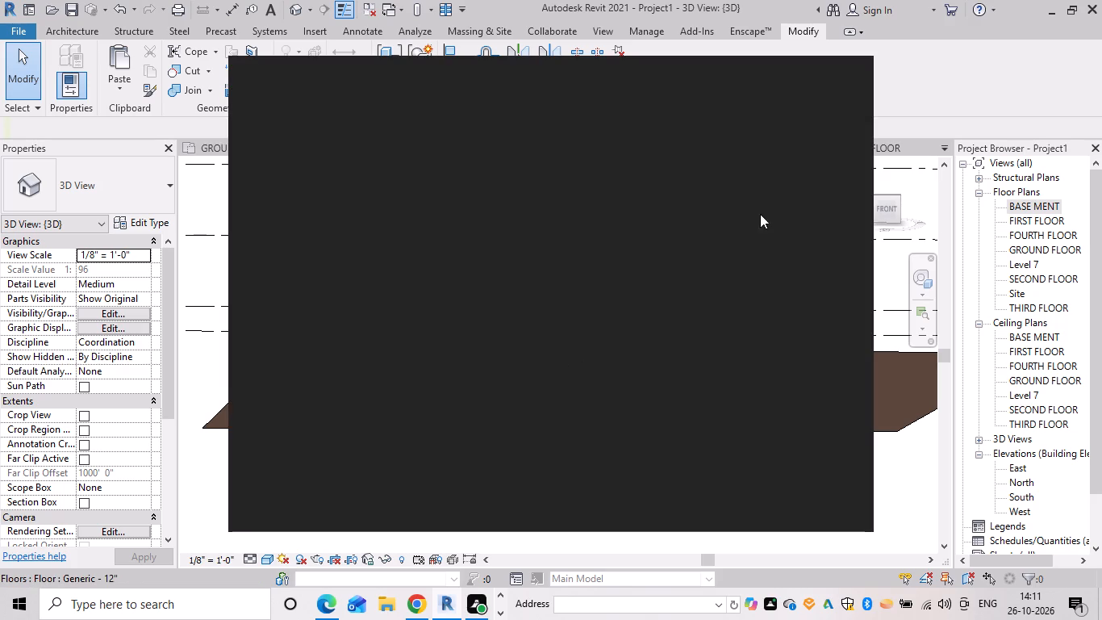
left_click(841, 76)
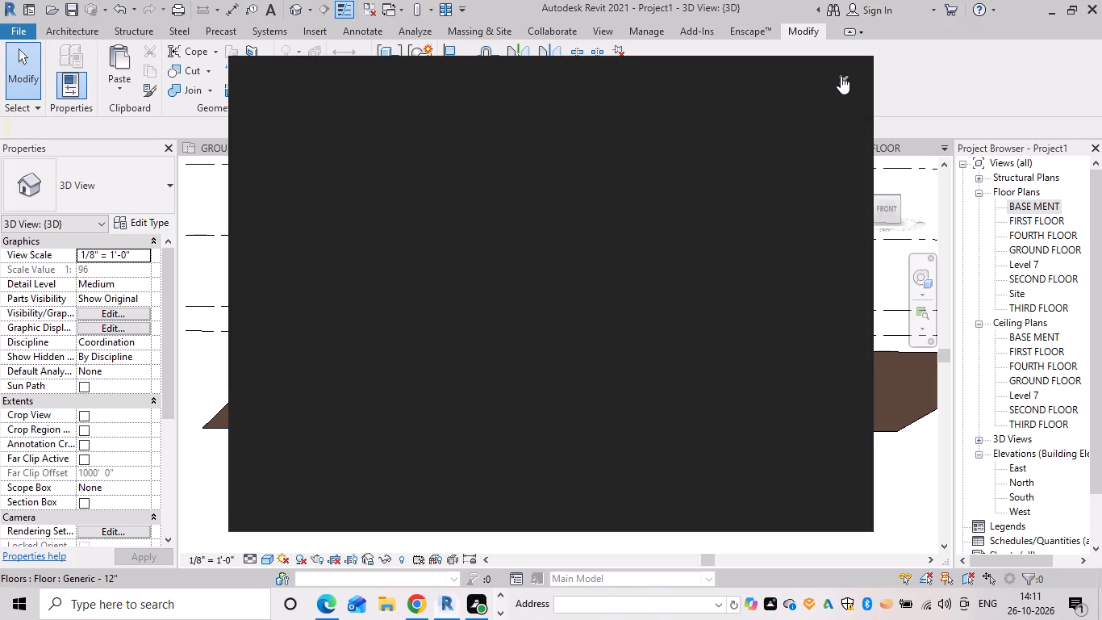
scroll(628, 291, "down", 1)
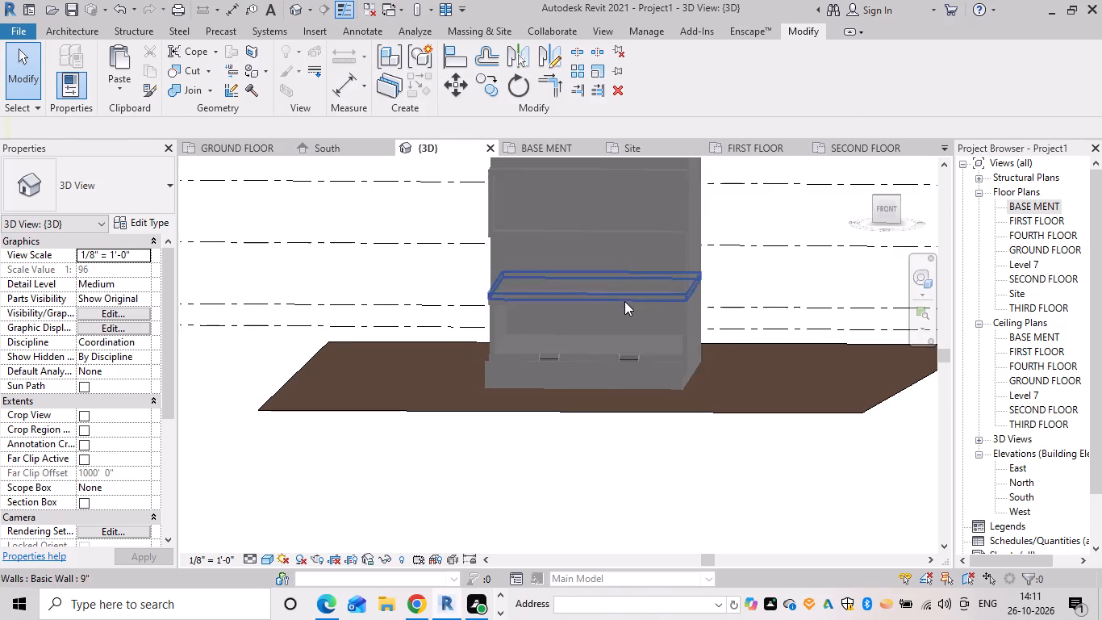
middle_click_drag(761, 295, 697, 354, "shift")
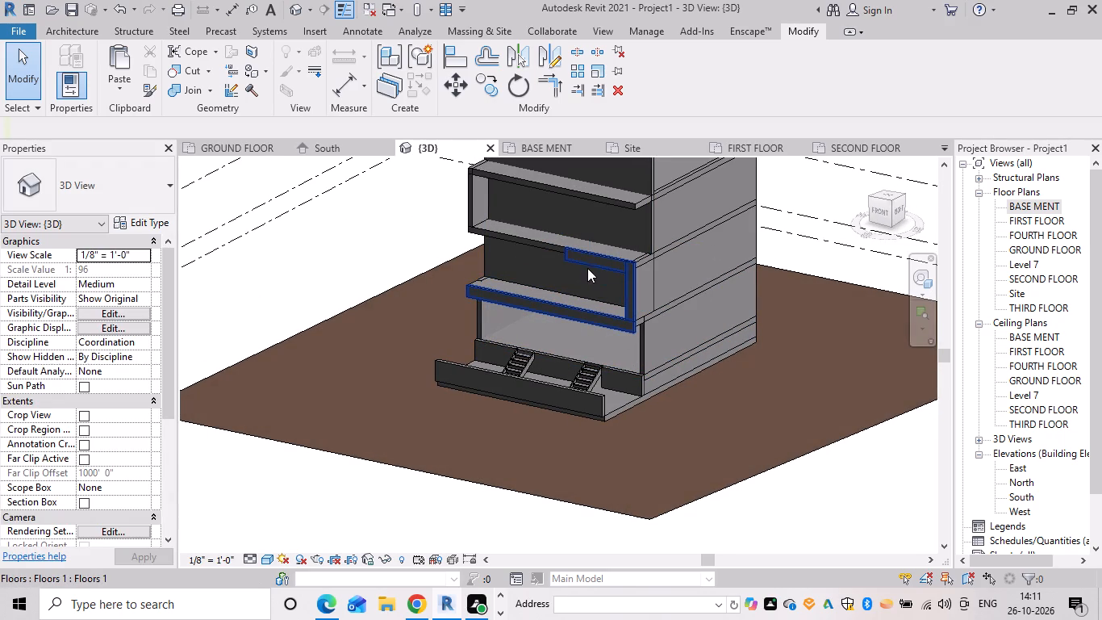
scroll(567, 302, "down", 4)
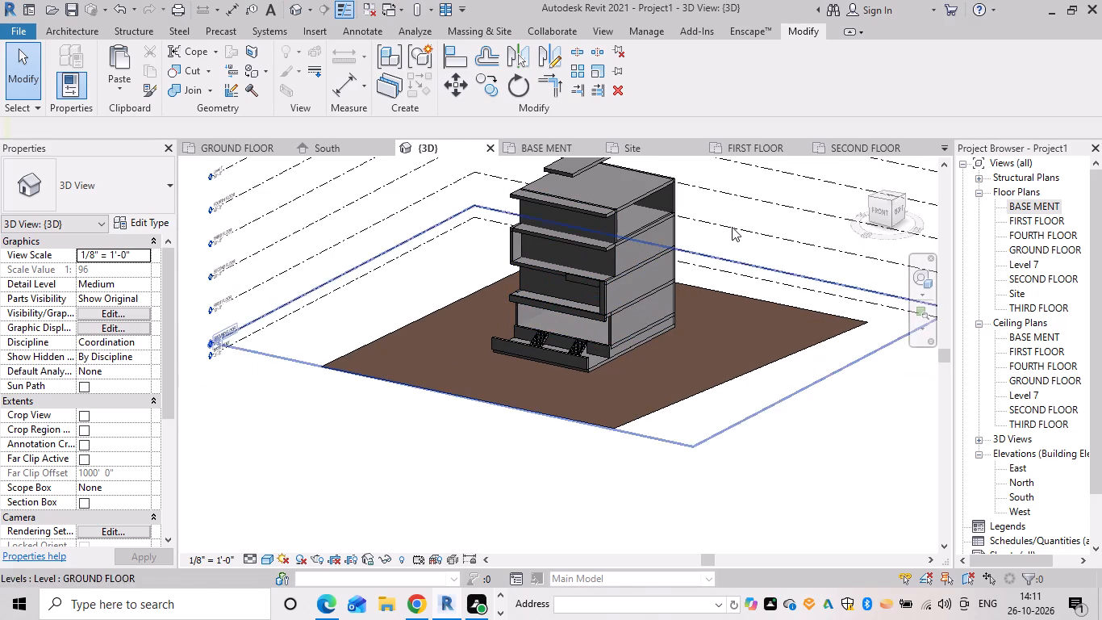
Check how the entrance stairs meet the front wall in the BASE MENT and GROUND FLOOR plans and up close in 3D.
left_click(541, 147)
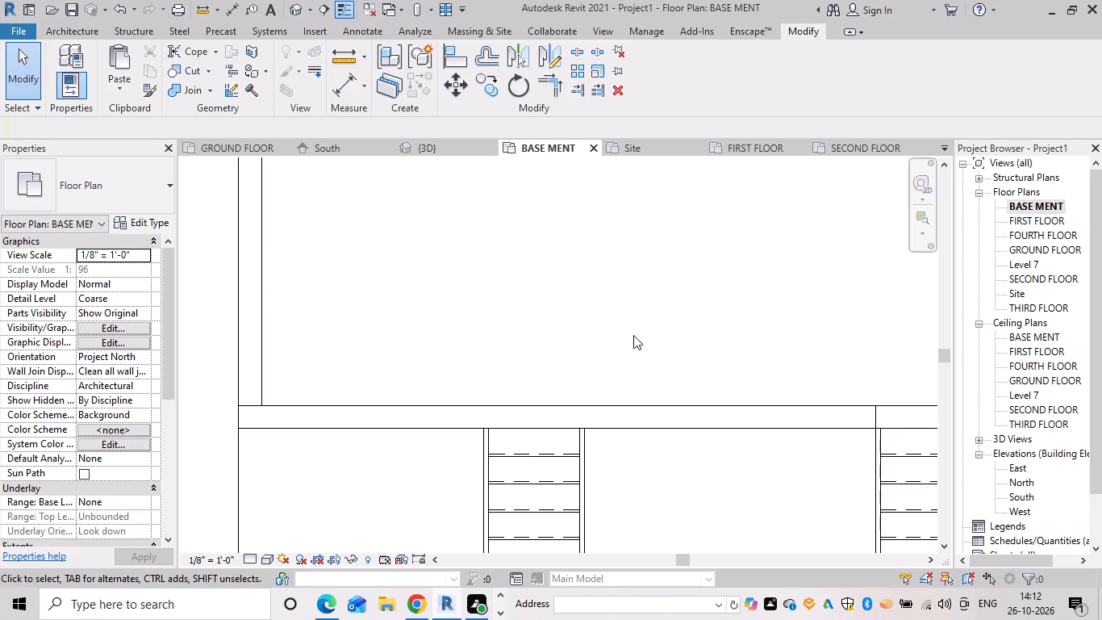
scroll(626, 325, "down", 5)
middle_click_drag(616, 321, 605, 296)
scroll(609, 314, "up", 1)
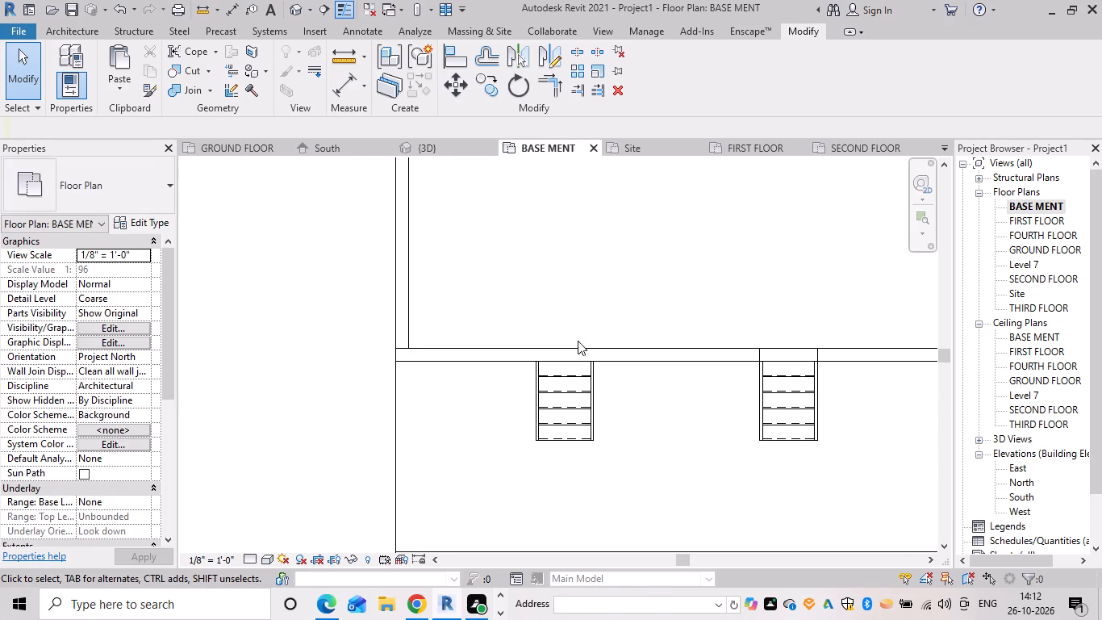
double_click(1046, 250)
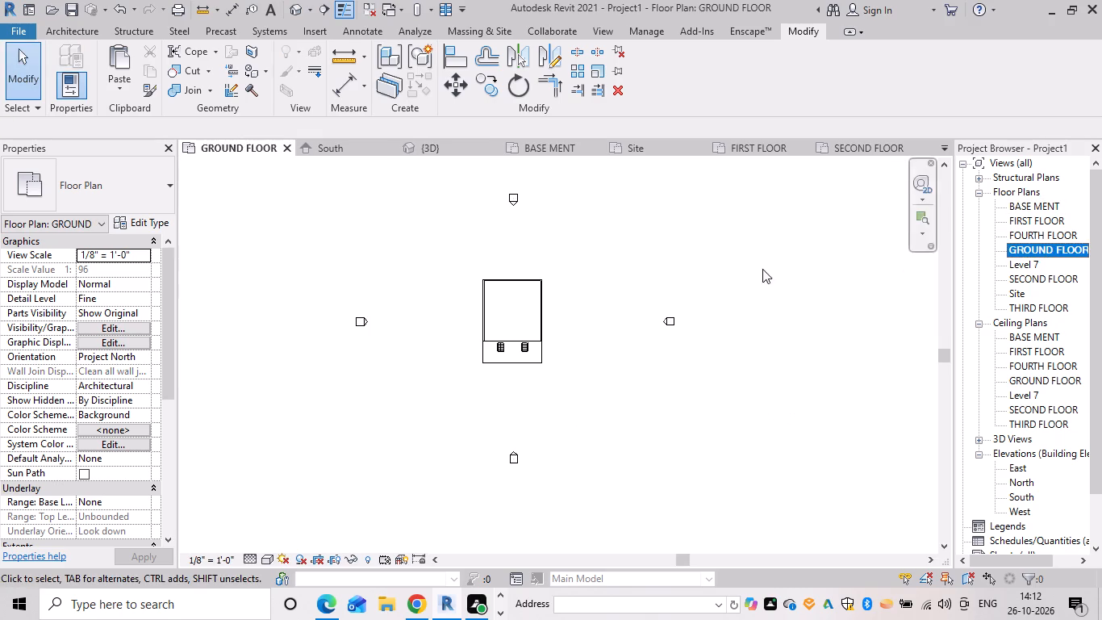
scroll(525, 353, "up", 5)
scroll(457, 349, "up", 12)
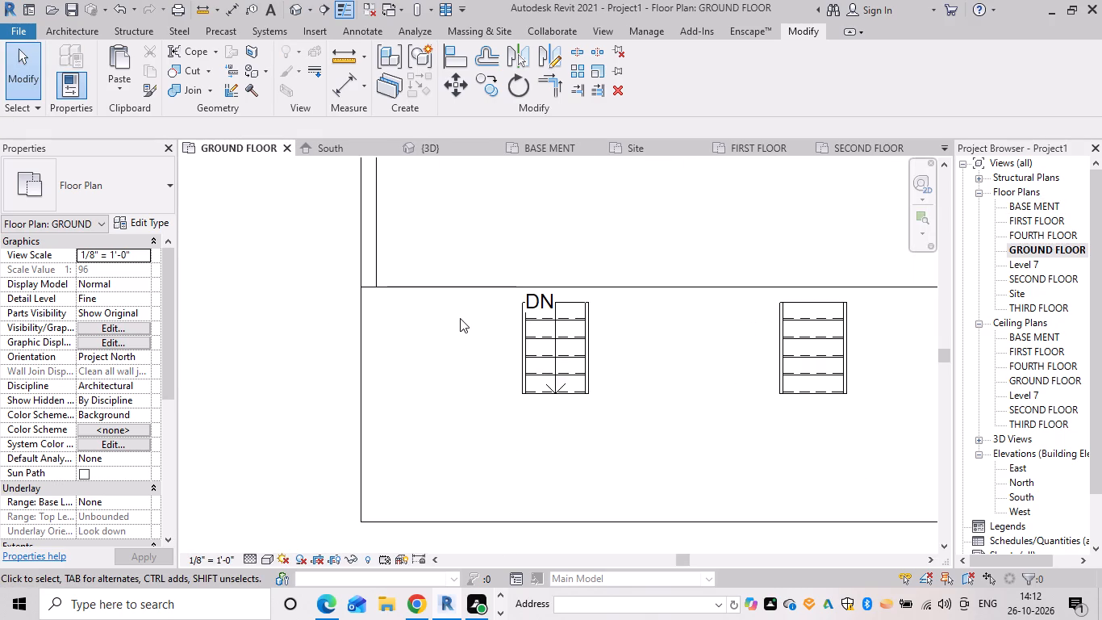
left_click(435, 151)
scroll(470, 342, "up", 3)
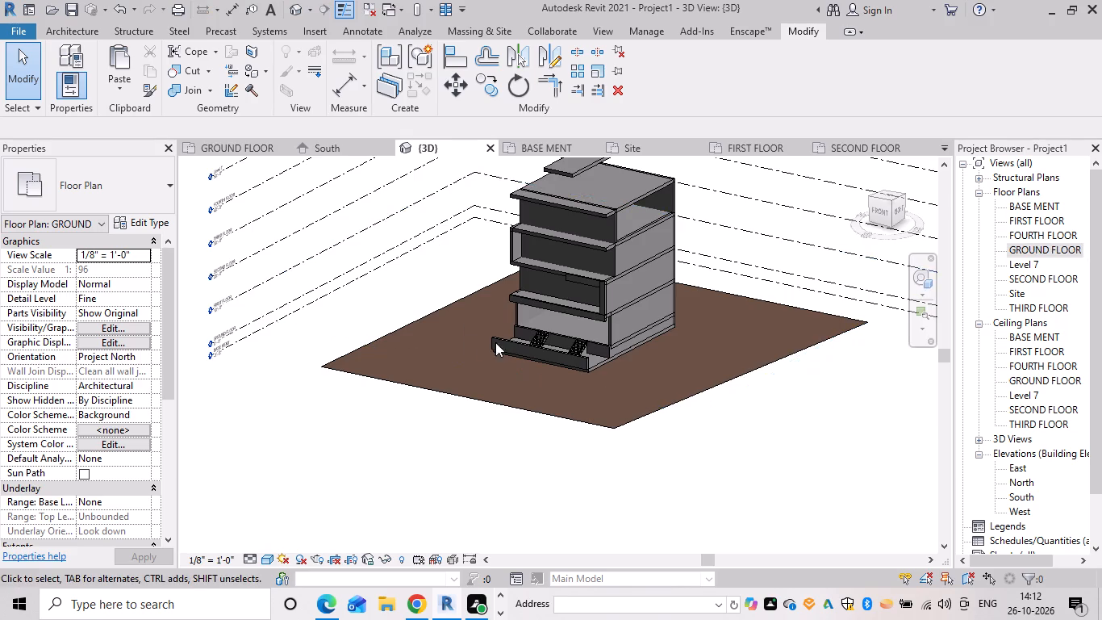
scroll(495, 342, "up", 2)
scroll(607, 328, "up", 14)
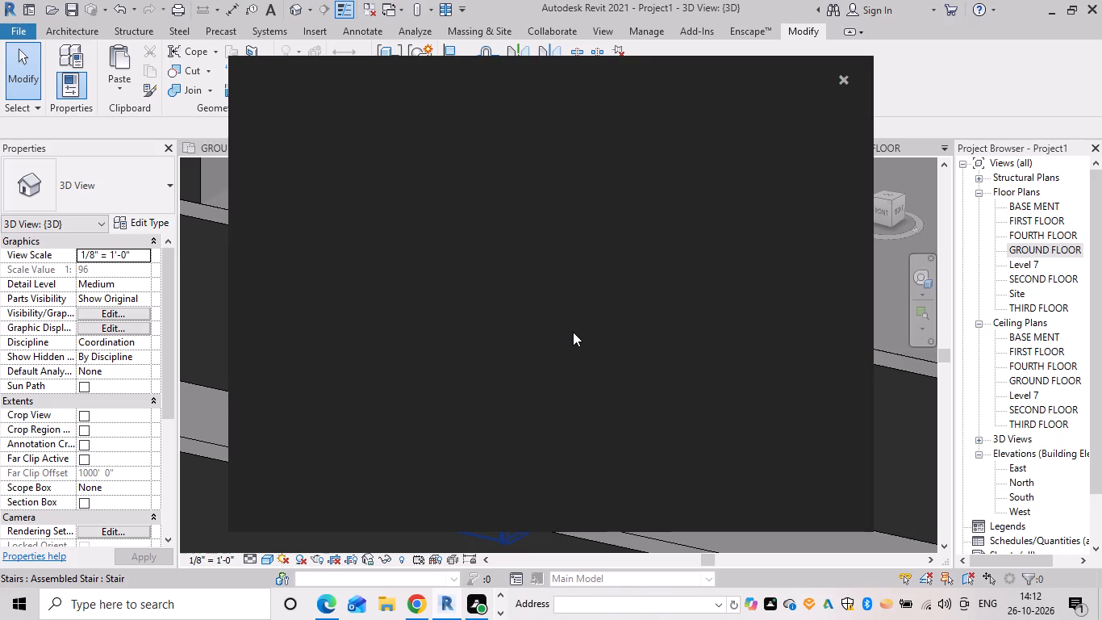
left_click(845, 75)
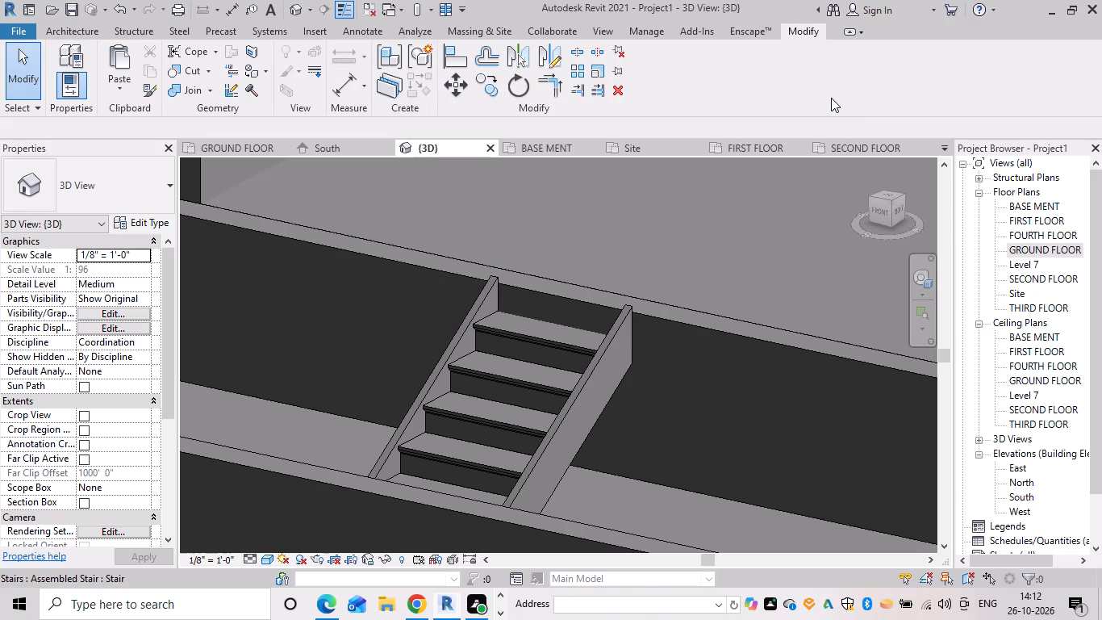
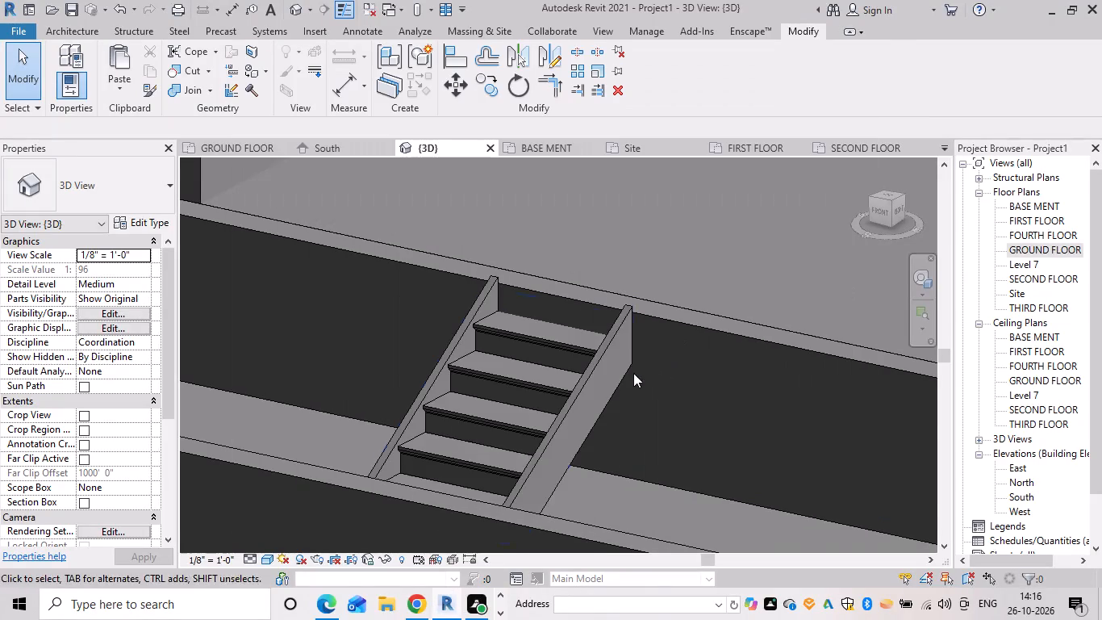
In the GROUND FLOOR plan, draw a 9" Basic Wall, 10' 0" high, behind the entrance stairs, joining the front ends of both side walls.
scroll(633, 375, "down", 9)
middle_click_drag(634, 363, 576, 398)
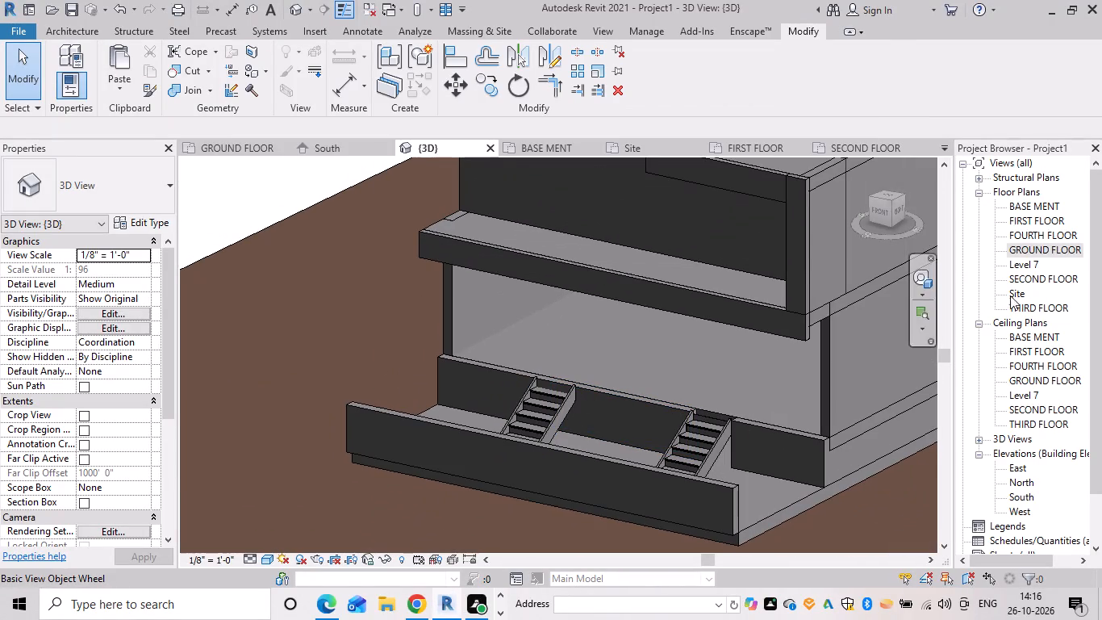
double_click(1043, 246)
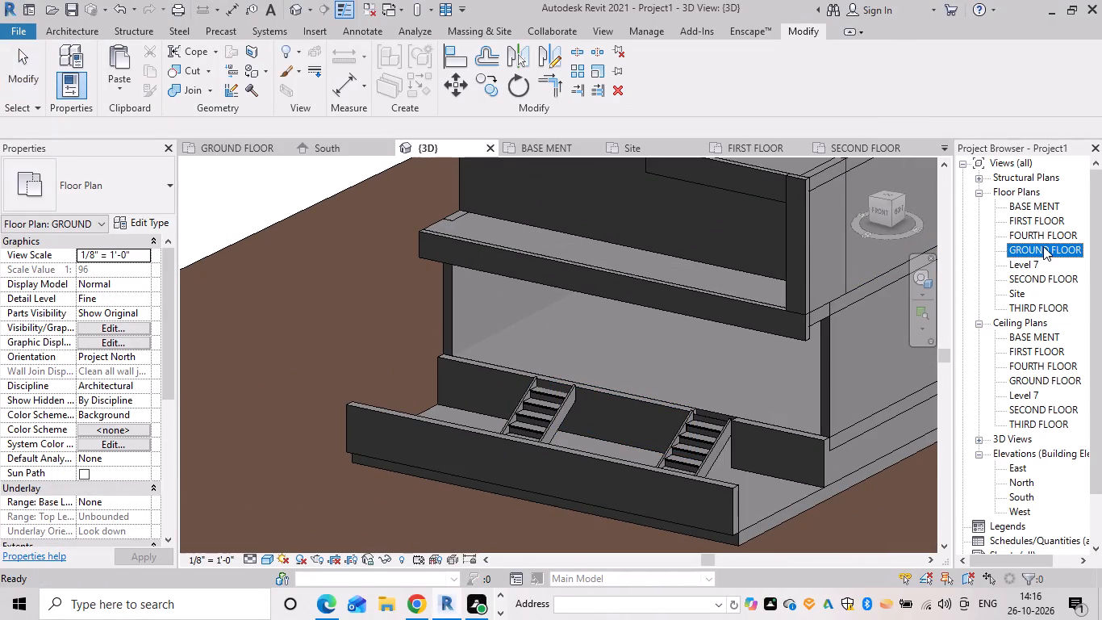
key("w")
key("a")
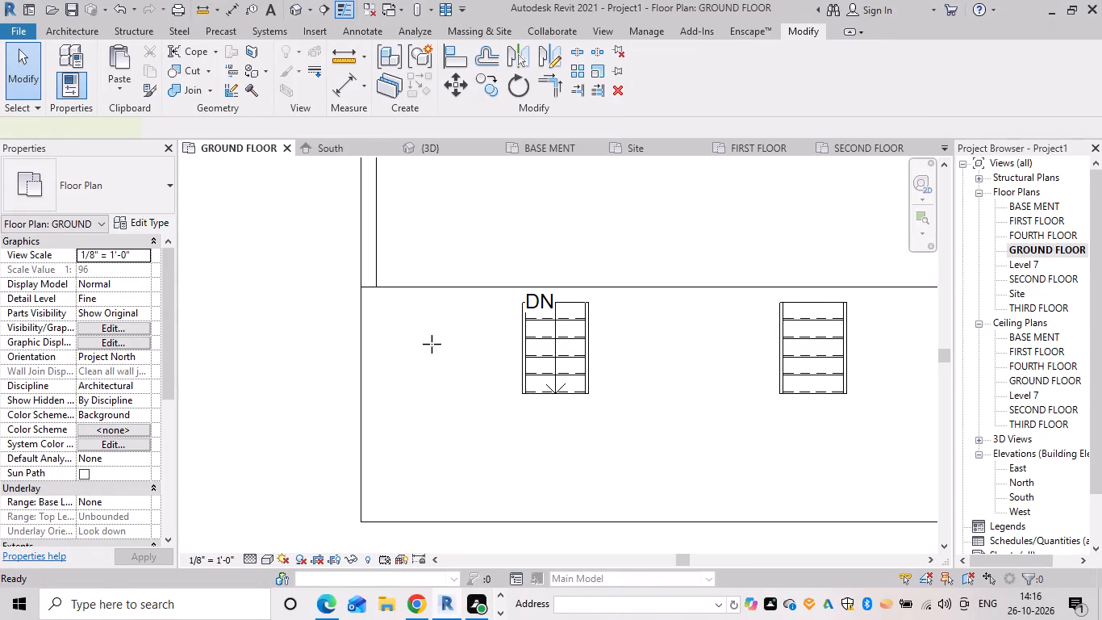
left_click_drag(380, 291, 393, 295)
key("space")
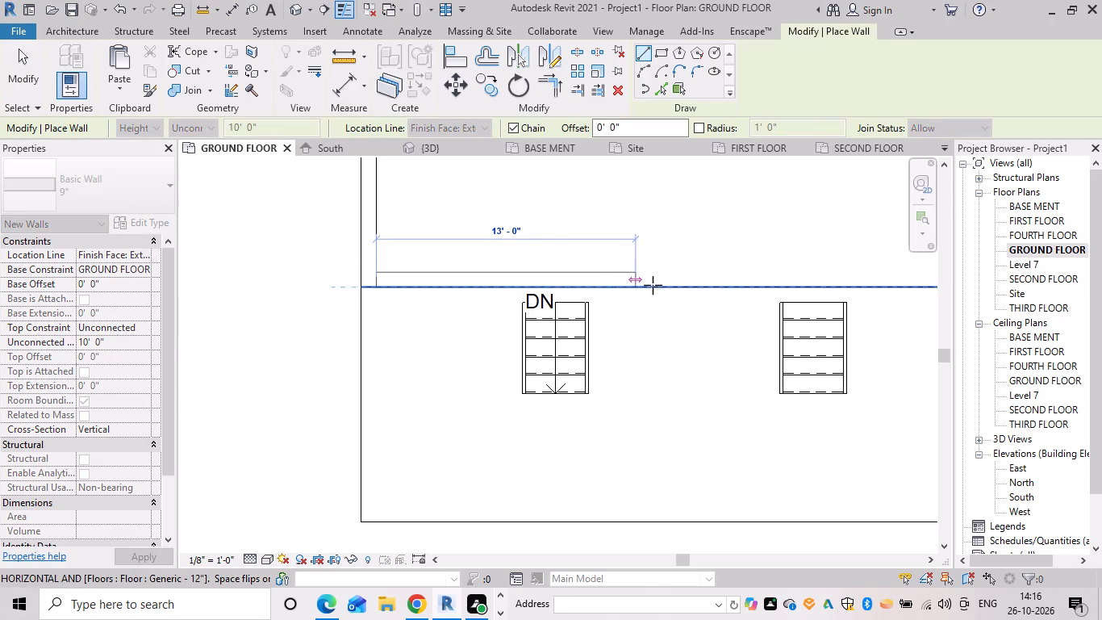
scroll(747, 282, "down", 3)
middle_click_drag(749, 281, 523, 283)
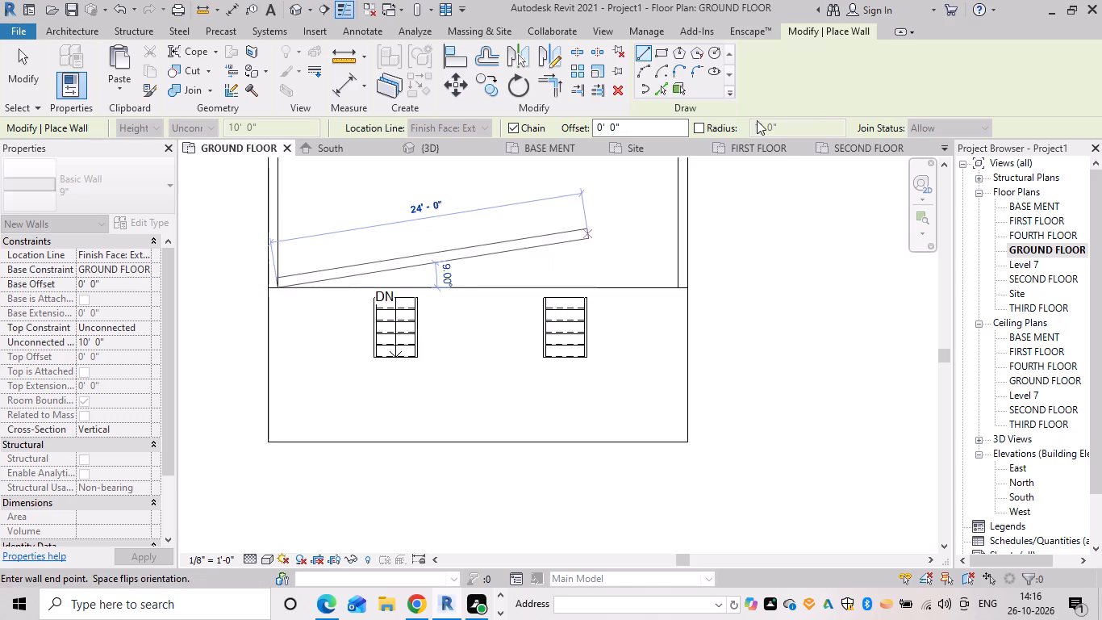
scroll(678, 283, "up", 6)
left_click(674, 294)
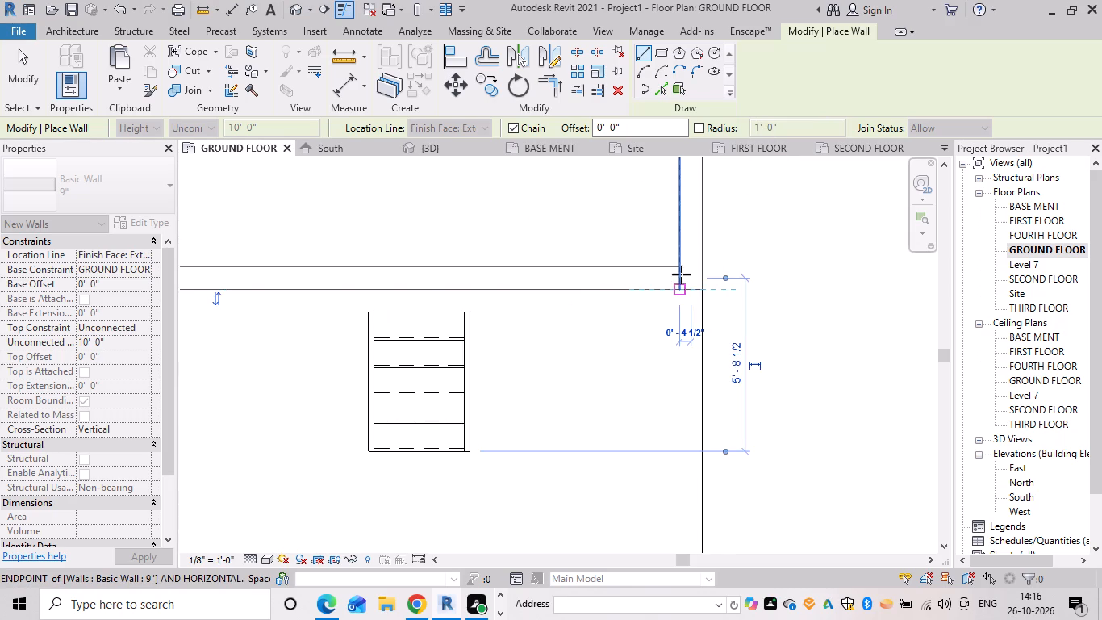
key("Escape")
key("Escape")
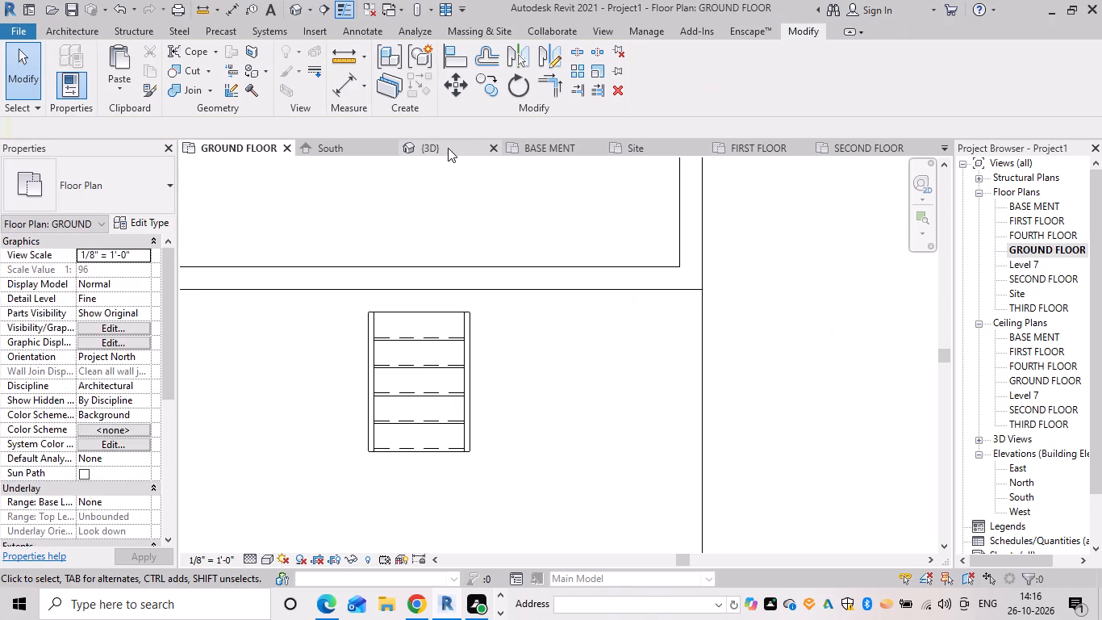
key("Escape")
Examine the new ground-floor front wall in the 3D view from the side, front and above.
left_click(448, 148)
middle_click_drag(816, 356, 726, 306, "shift")
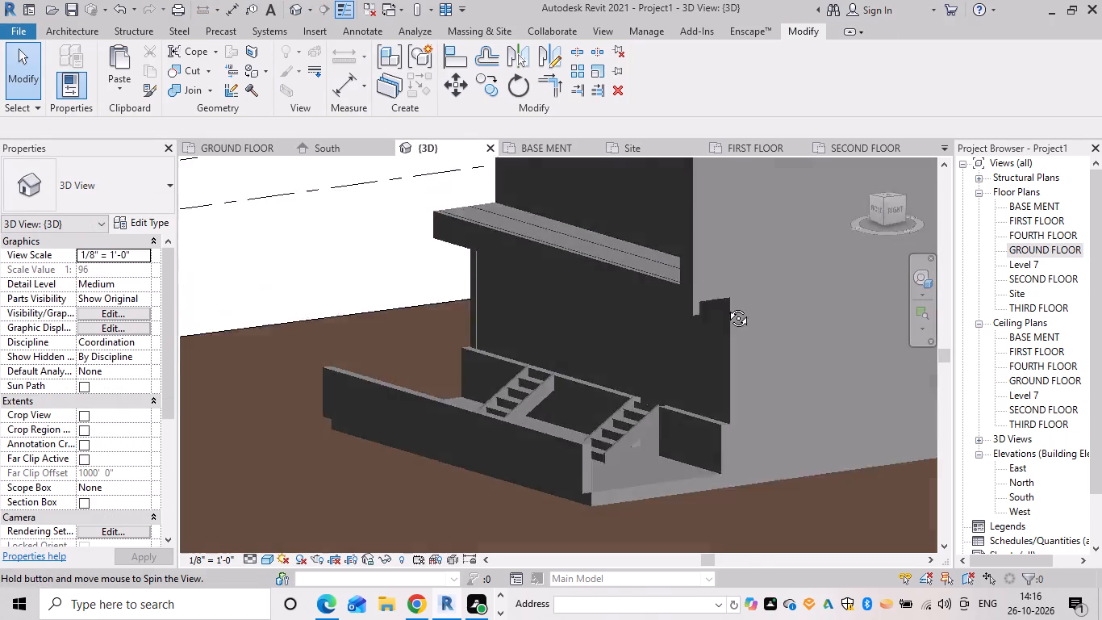
middle_click_drag(726, 306, 724, 305, "shift")
scroll(629, 336, "up", 4)
middle_click_drag(628, 343, 741, 319, "shift")
scroll(742, 318, "down", 7)
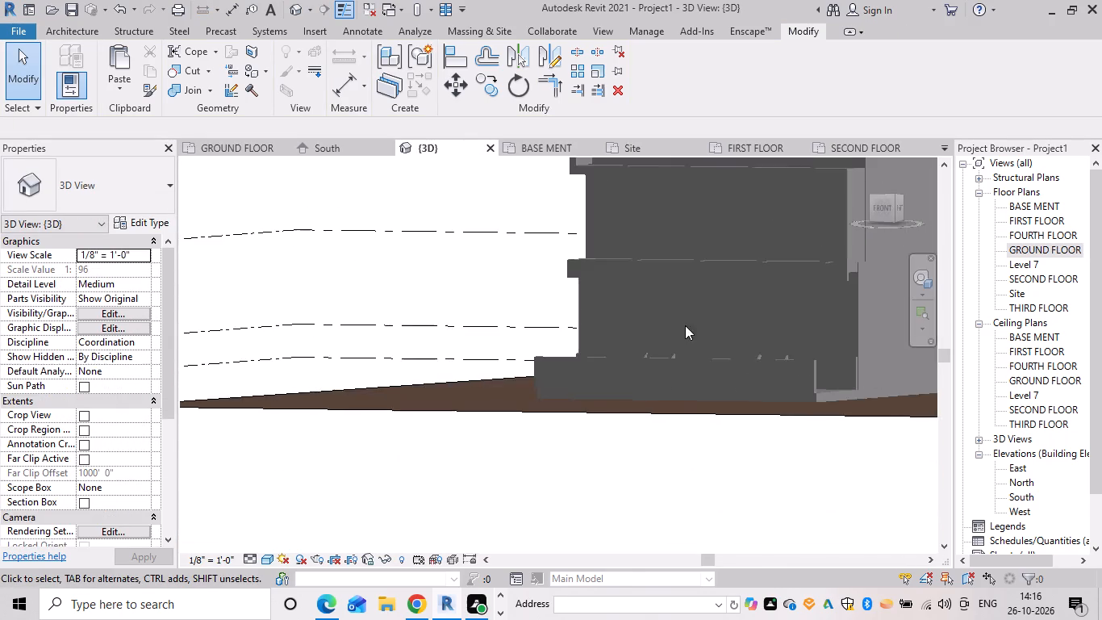
middle_click_drag(684, 329, 696, 410, "shift")
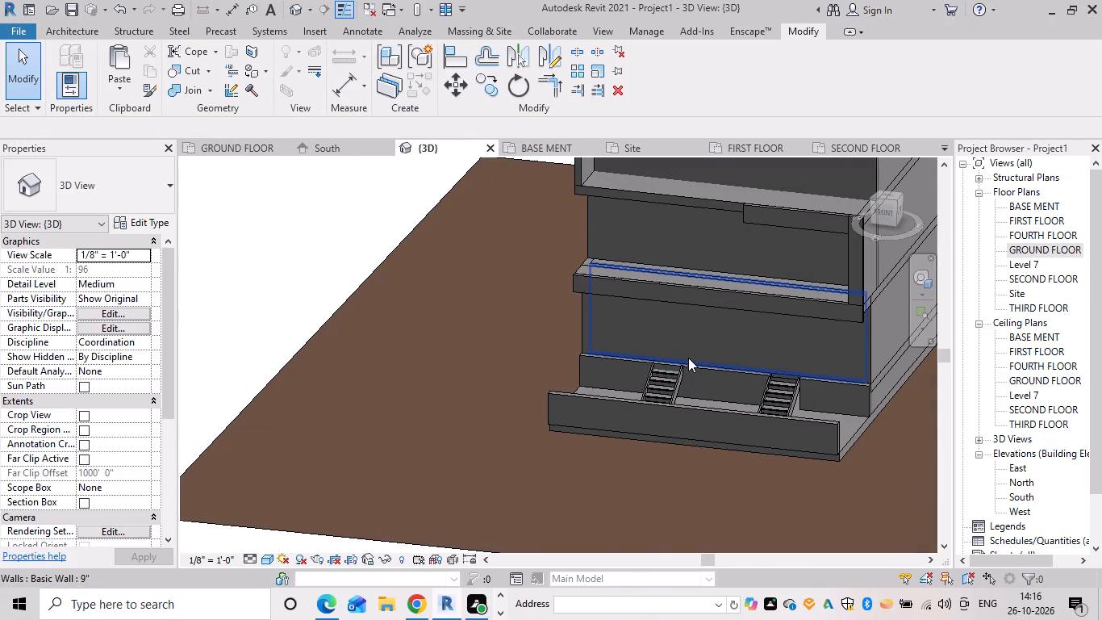
scroll(688, 358, "down", 2)
middle_click_drag(736, 360, 754, 489, "shift")
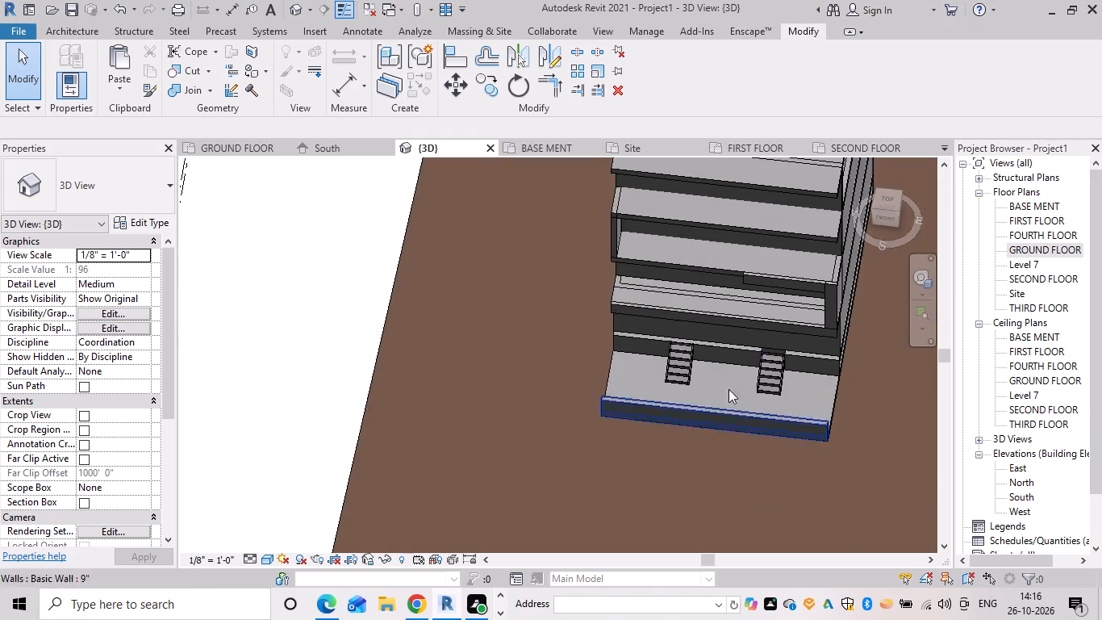
Inspect up close in 3D how both entrance stairs meet the low front wall and the new wall behind them.
scroll(707, 347, "up", 6)
scroll(712, 361, "up", 1, "shift")
middle_click_drag(712, 361, 724, 328, "shift")
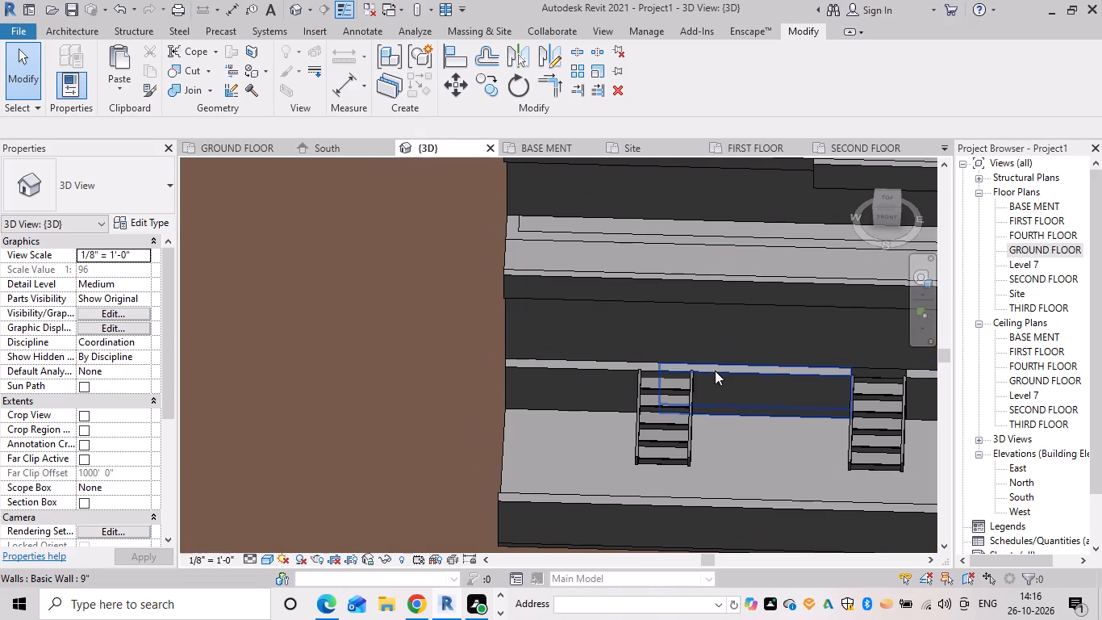
scroll(725, 374, "up", 8)
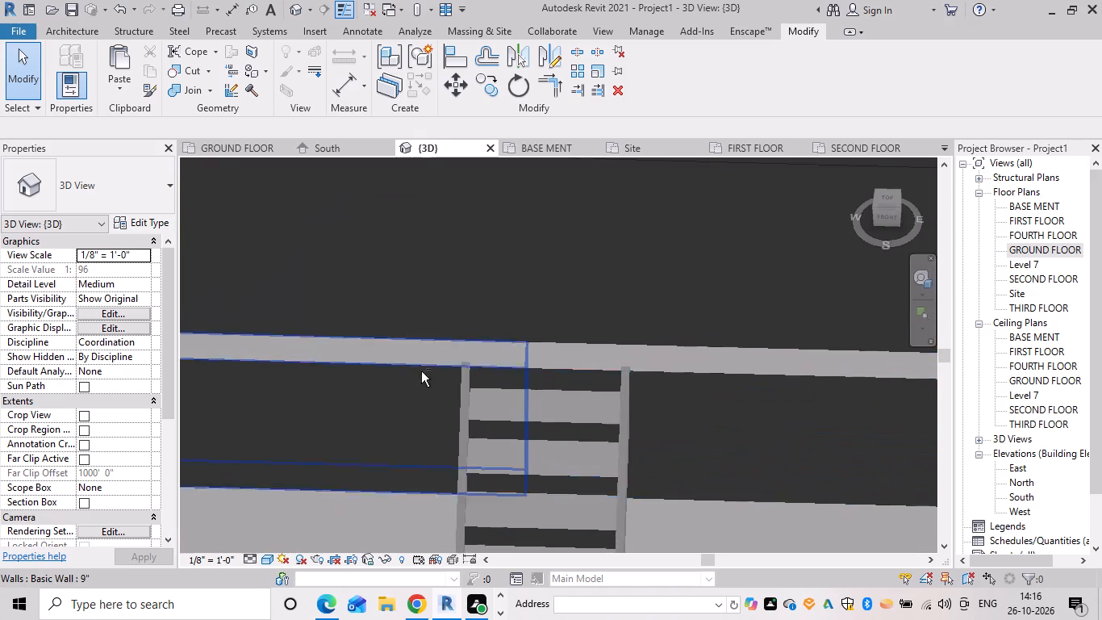
middle_click_drag(422, 373, 572, 382, "shift")
scroll(572, 382, "up", 1)
scroll(625, 381, "down", 2)
middle_click_drag(627, 380, 390, 165)
scroll(738, 367, "down", 5)
middle_click_drag(740, 359, 536, 239)
scroll(699, 306, "down", 4)
middle_click_drag(687, 308, 548, 366)
scroll(682, 310, "up", 1)
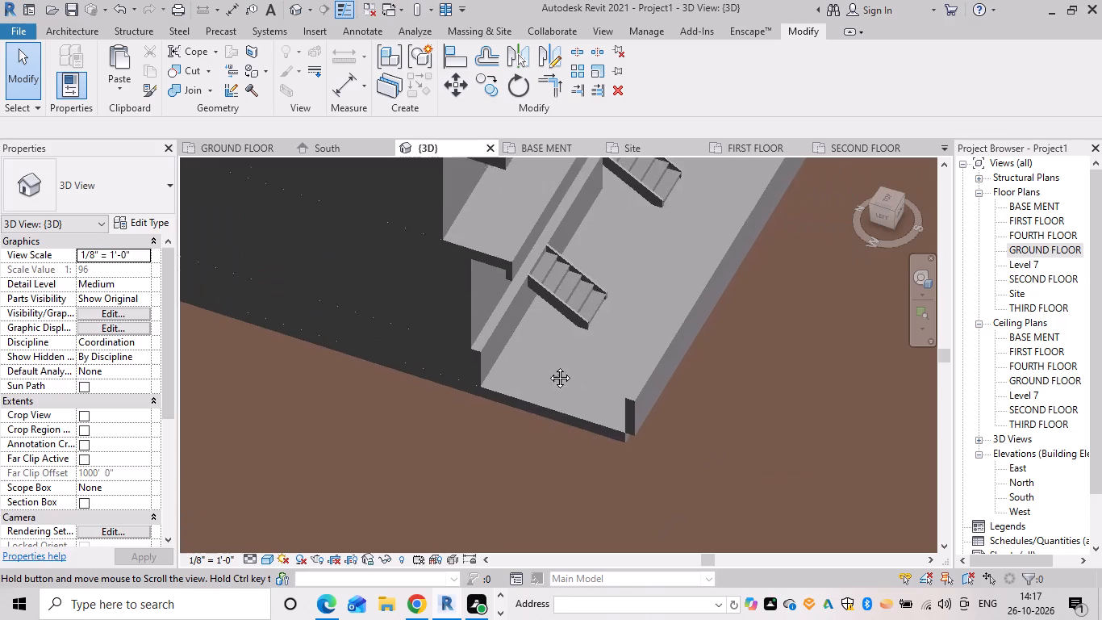
middle_click_drag(548, 366, 545, 361)
middle_click_drag(647, 311, 496, 269, "shift")
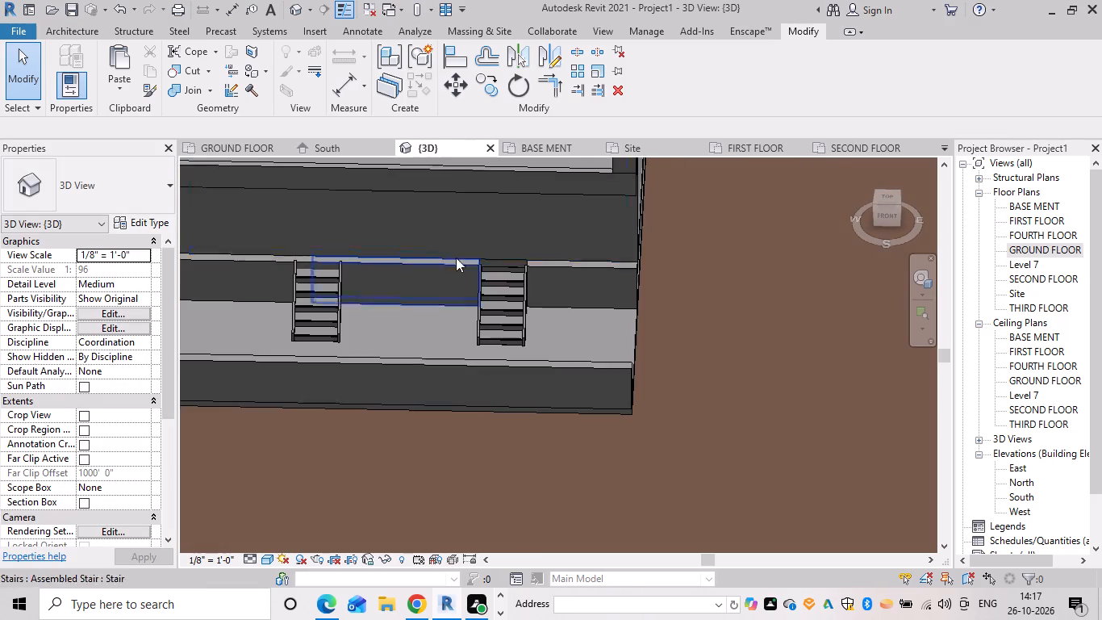
scroll(440, 253, "up", 4)
middle_click_drag(493, 256, 506, 319)
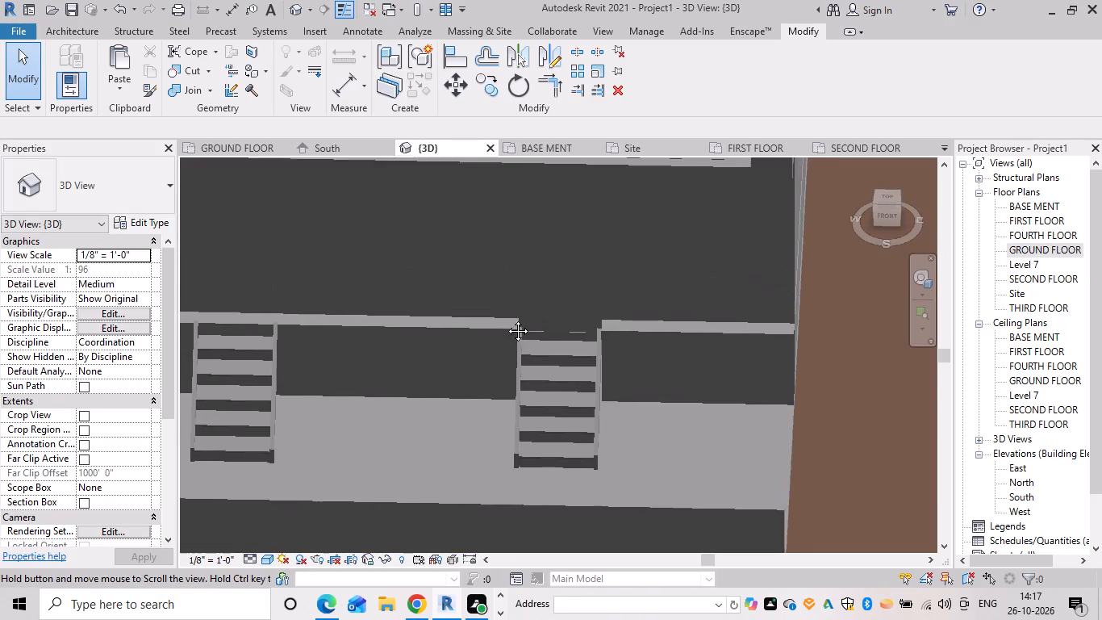
middle_click_drag(506, 319, 623, 341)
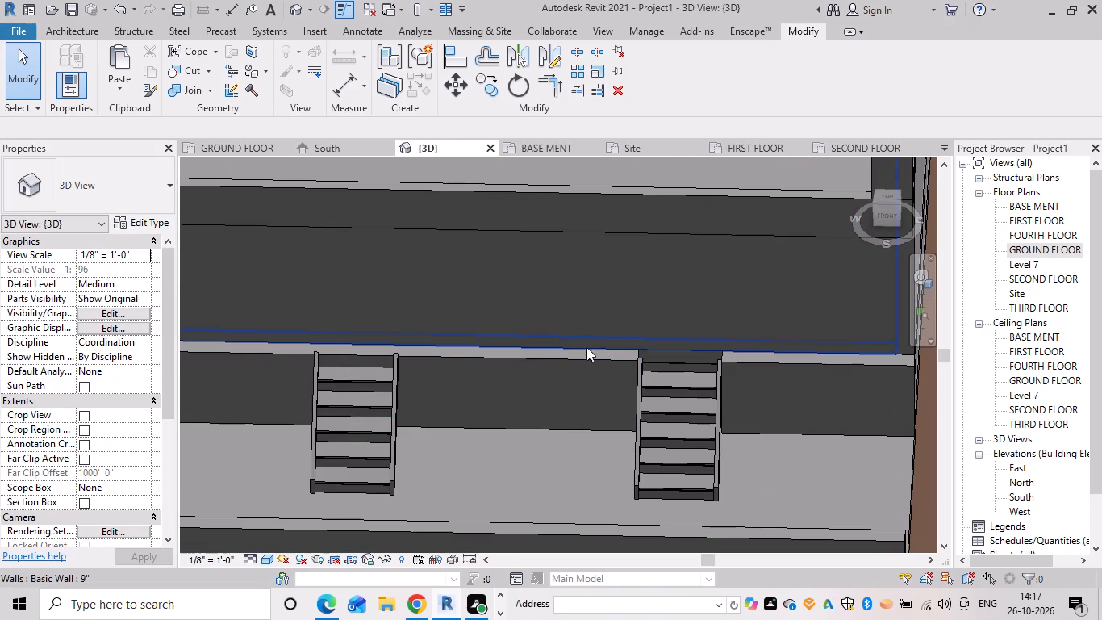
scroll(617, 349, "down", 1)
scroll(435, 341, "up", 5)
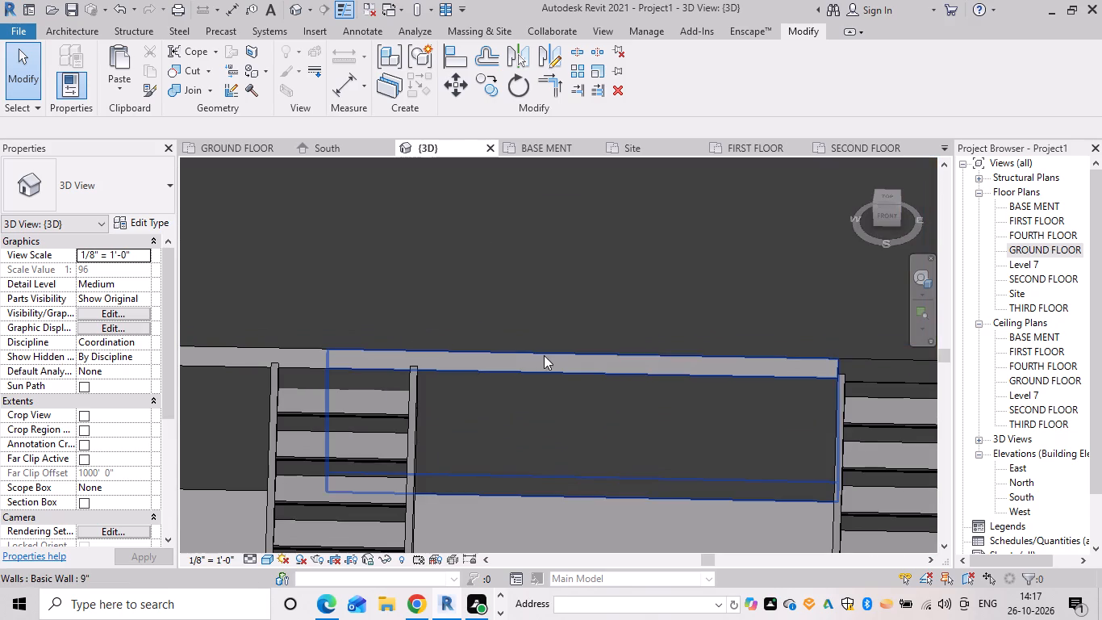
middle_click_drag(544, 355, 537, 380, "shift")
scroll(582, 356, "down", 4)
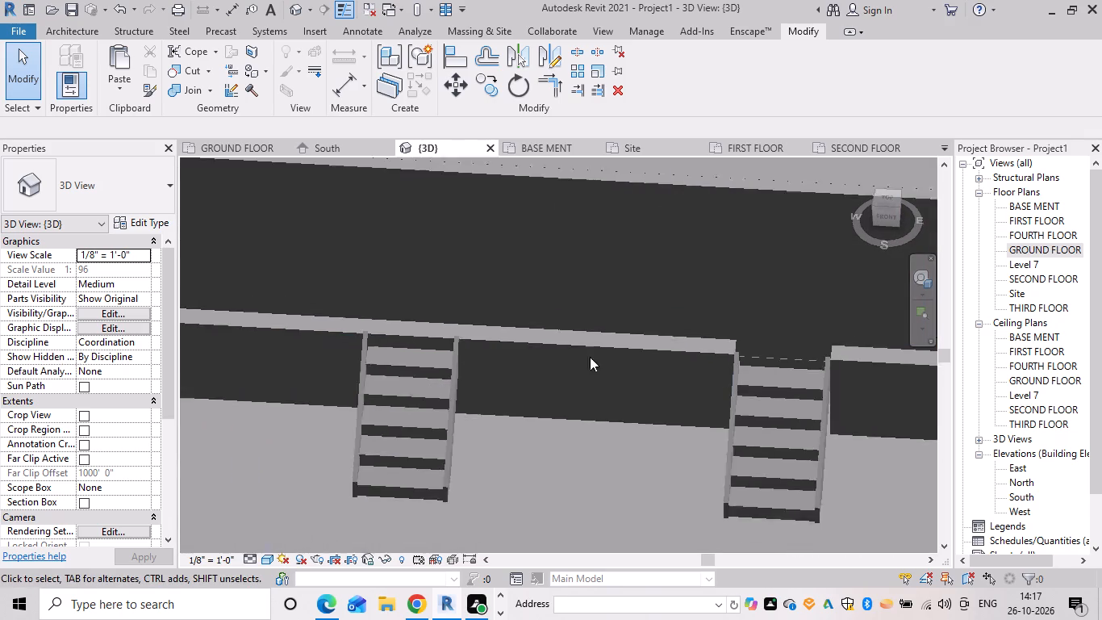
scroll(613, 376, "down", 6)
middle_click_drag(673, 372, 683, 340, "shift")
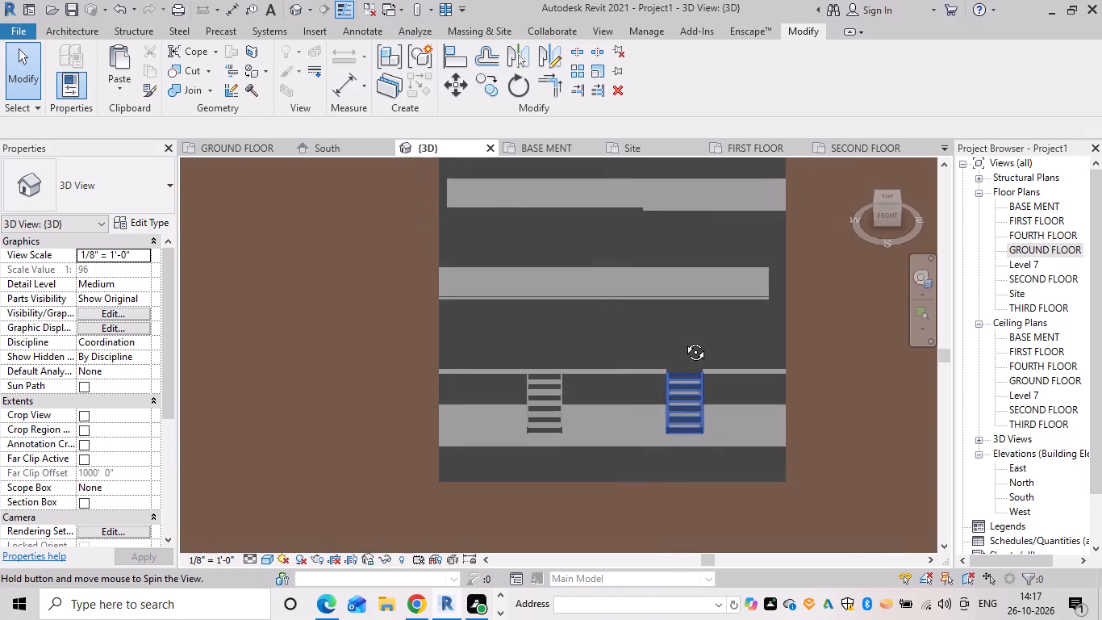
middle_click_drag(683, 340, 635, 345, "shift")
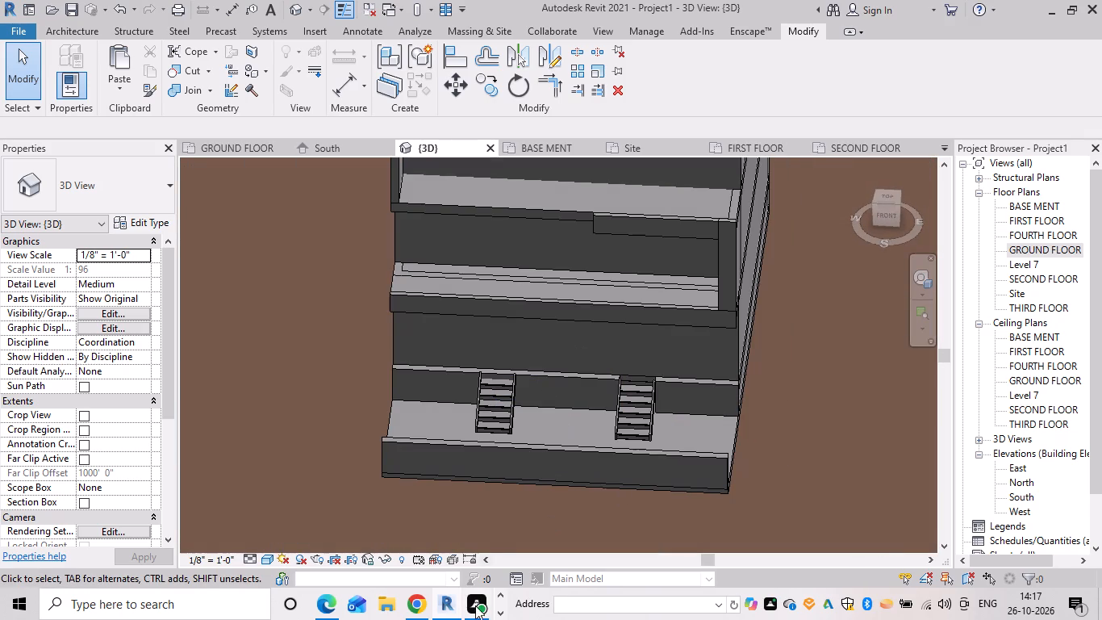
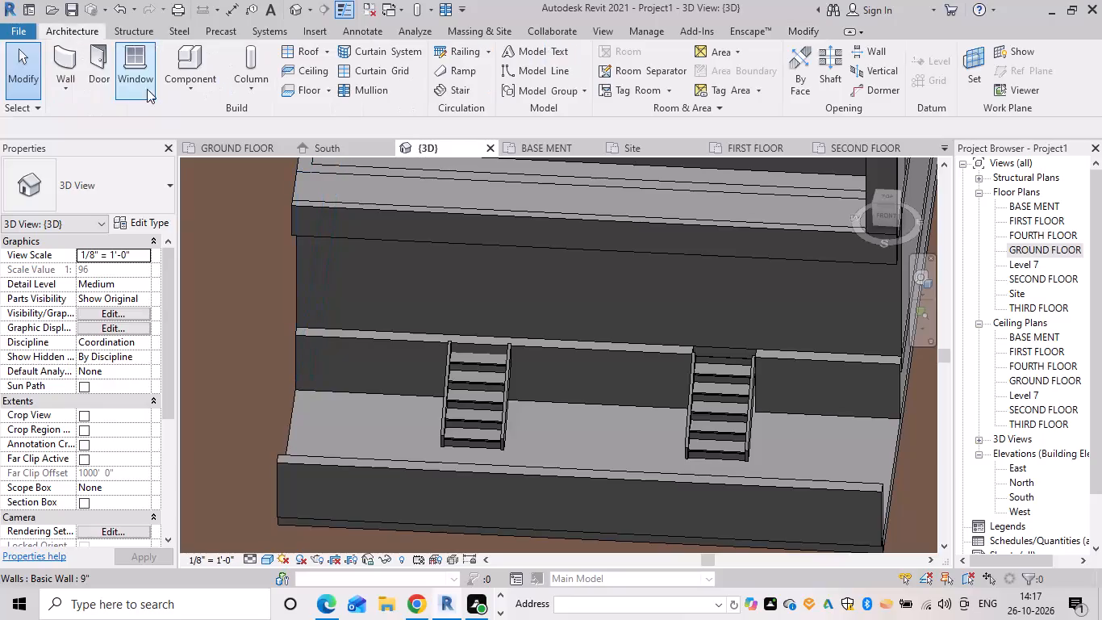
Create a new in-place model in the Floors family category, keeping its default name.
left_click(215, 87)
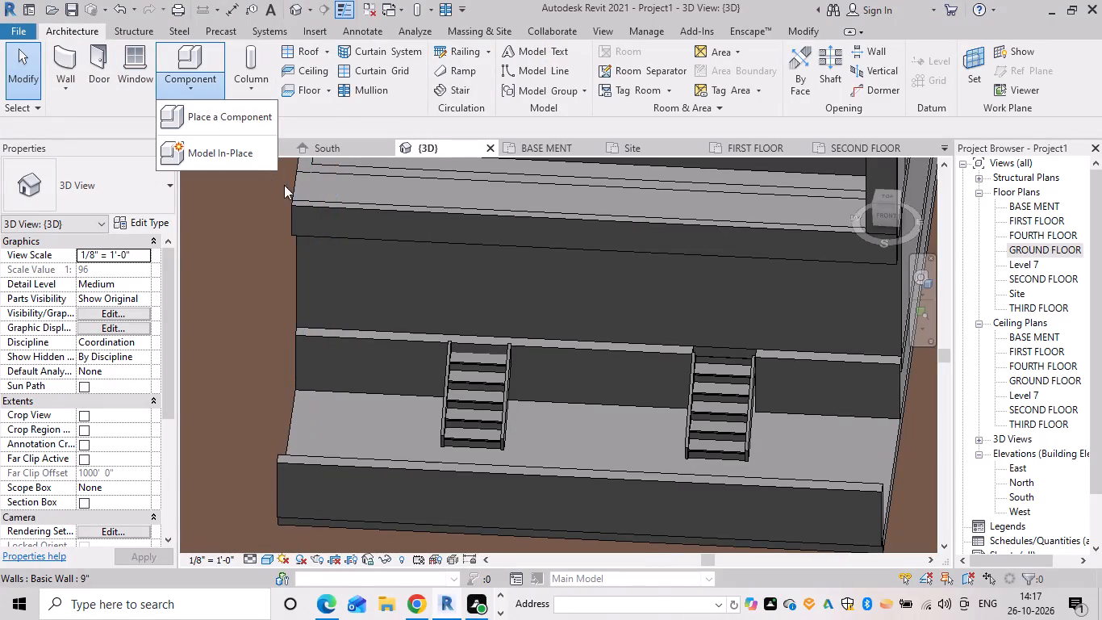
left_click(253, 149)
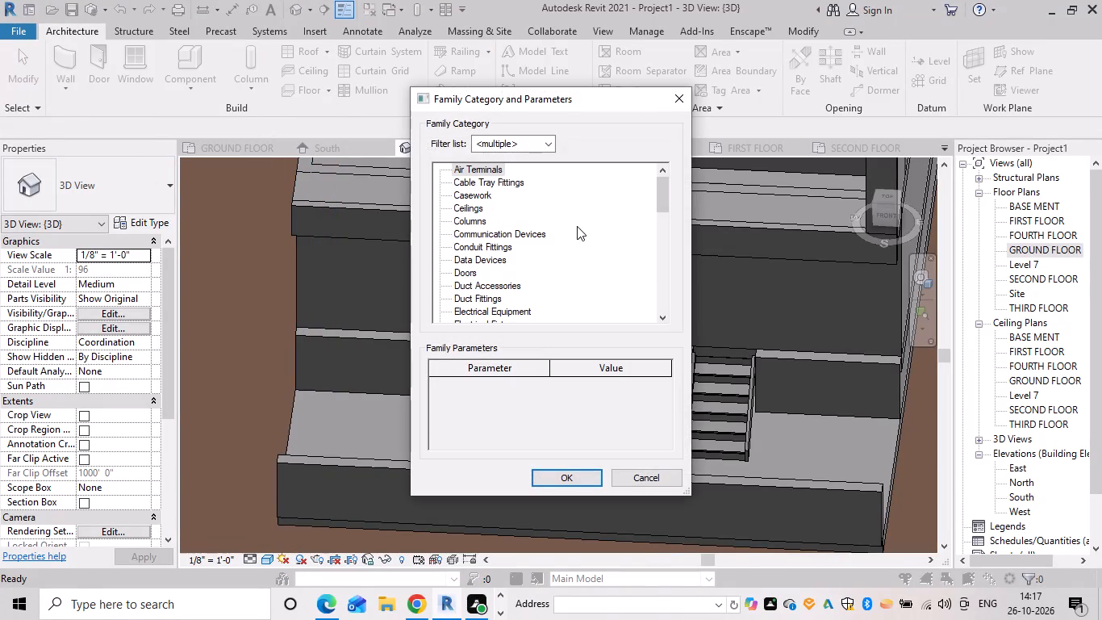
left_click(481, 236)
key("f")
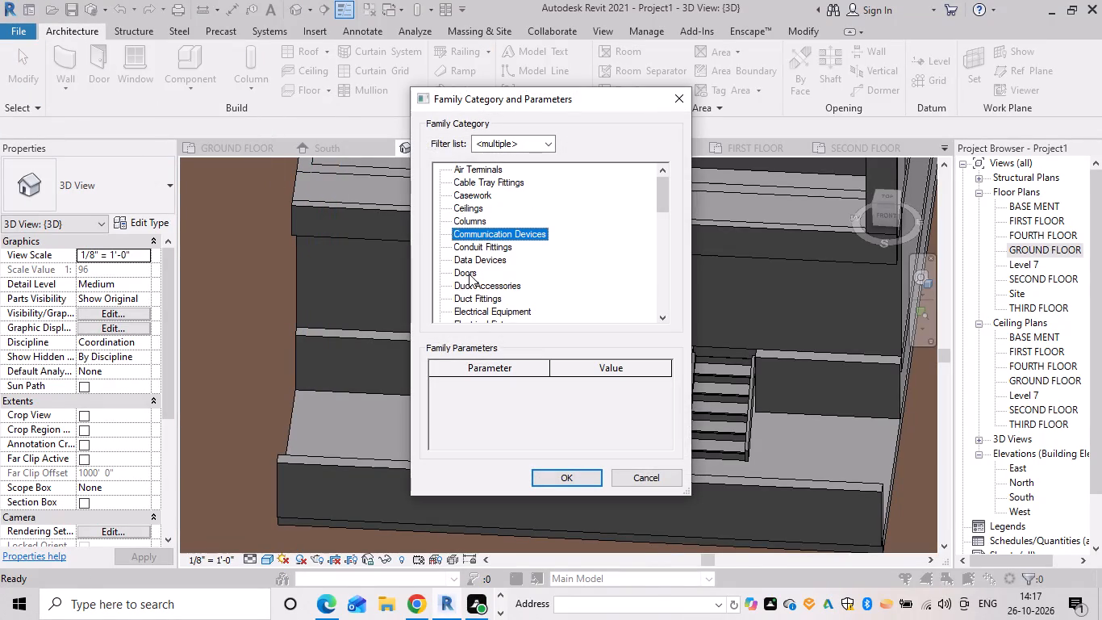
left_click(470, 304)
left_click(470, 311)
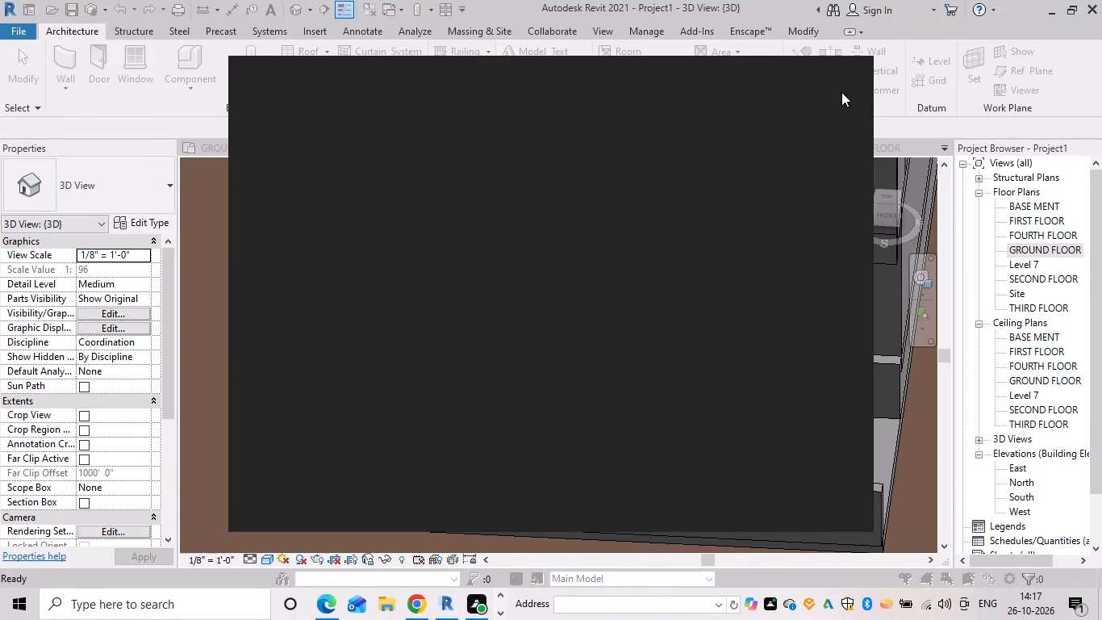
left_click(841, 76)
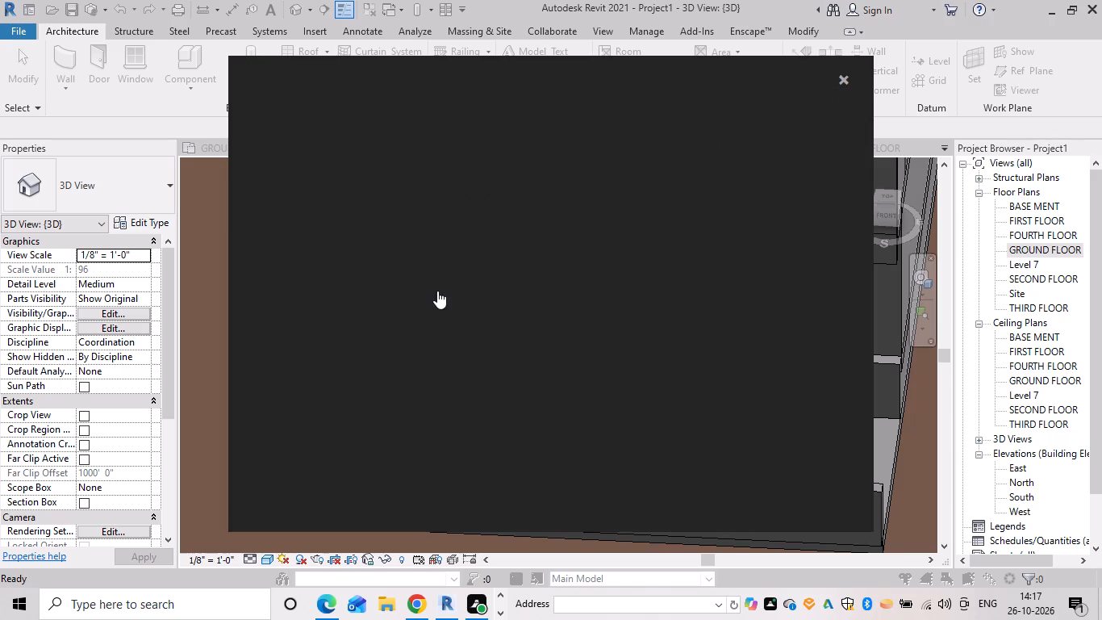
left_click(465, 308)
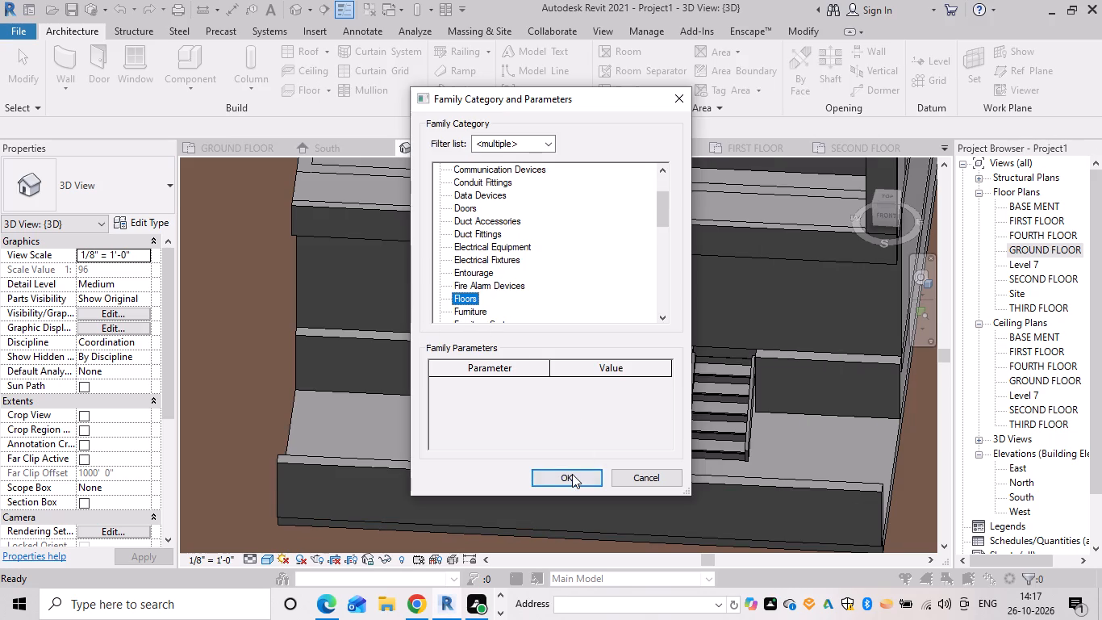
left_click(572, 474)
left_click(543, 333)
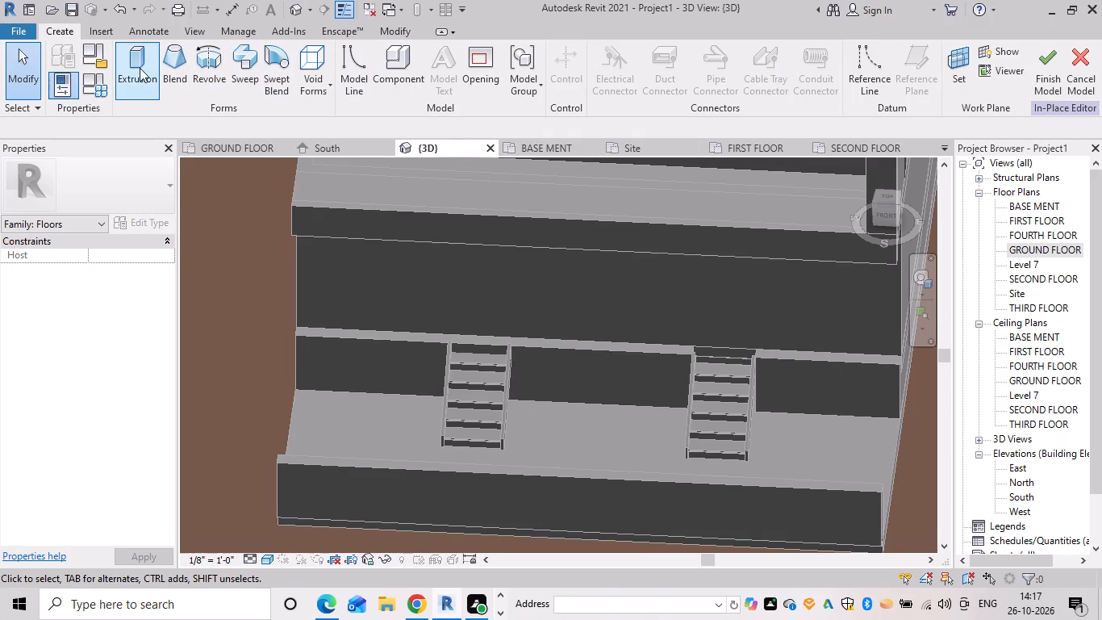
Start an extrusion and pick the top face of the low front wall between the two stairs as its work plane.
left_click(140, 68)
left_click(700, 61)
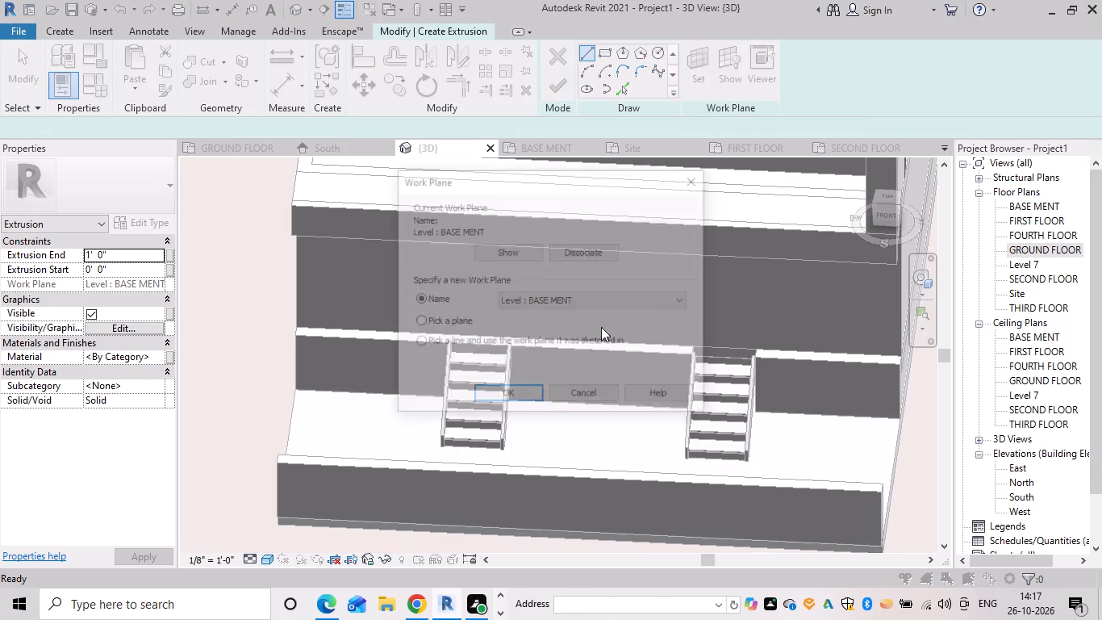
left_click(456, 318)
left_click(501, 394)
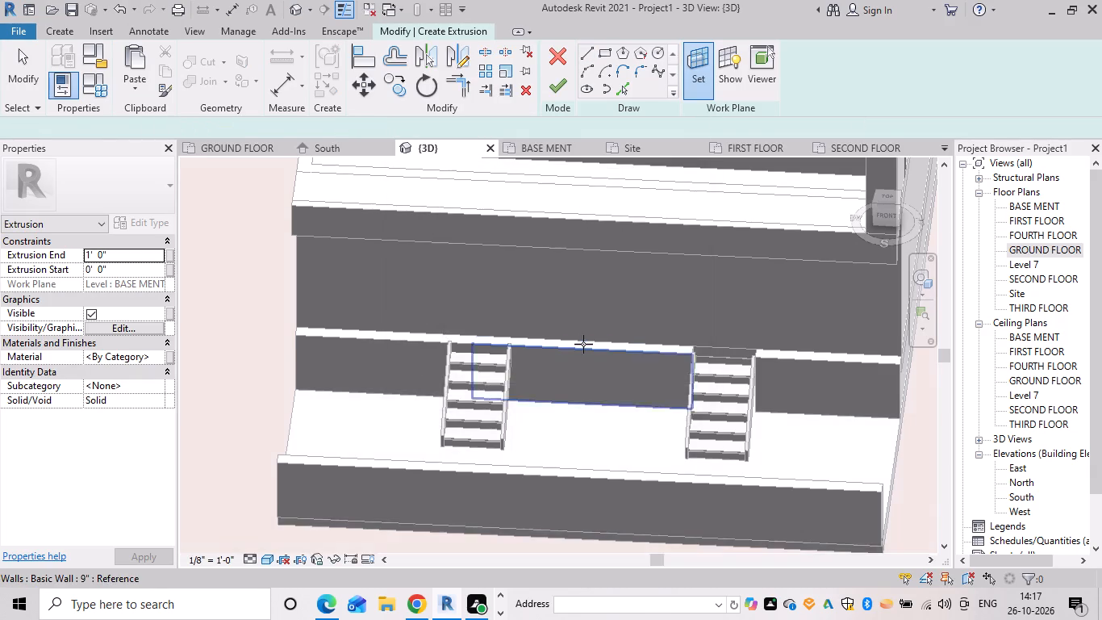
scroll(583, 344, "up", 5)
left_click(528, 347)
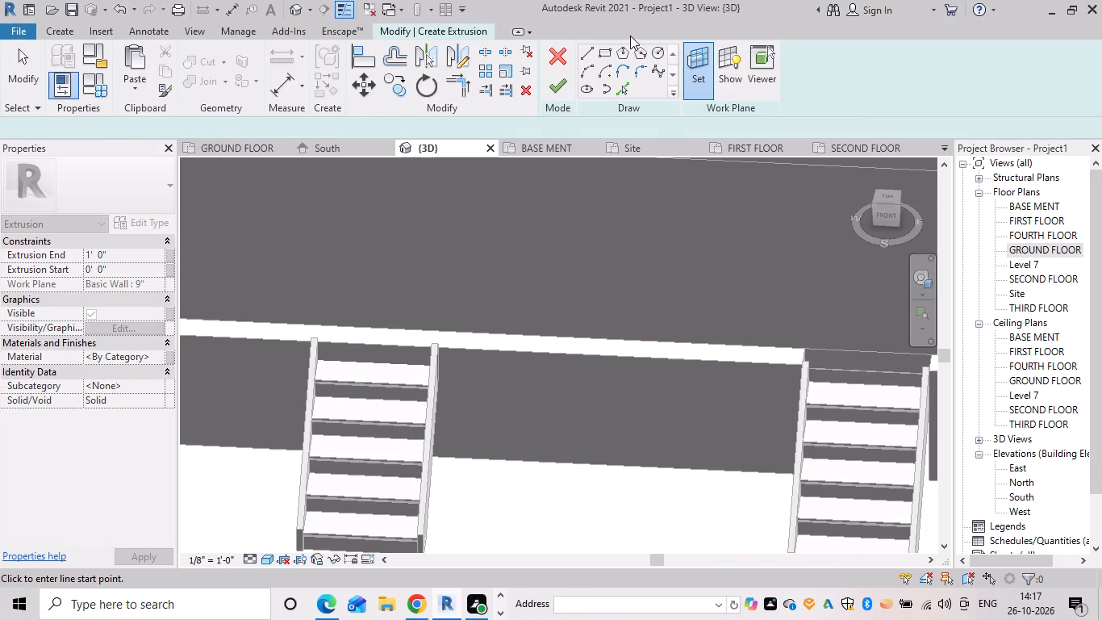
Sketch a rectangle about 4 5/8" wide across the low wall's 9" top, beside the west stair's inner stringer.
left_click(603, 48)
left_click_drag(603, 48, 605, 61)
scroll(454, 323, "up", 5)
scroll(464, 343, "down", 4)
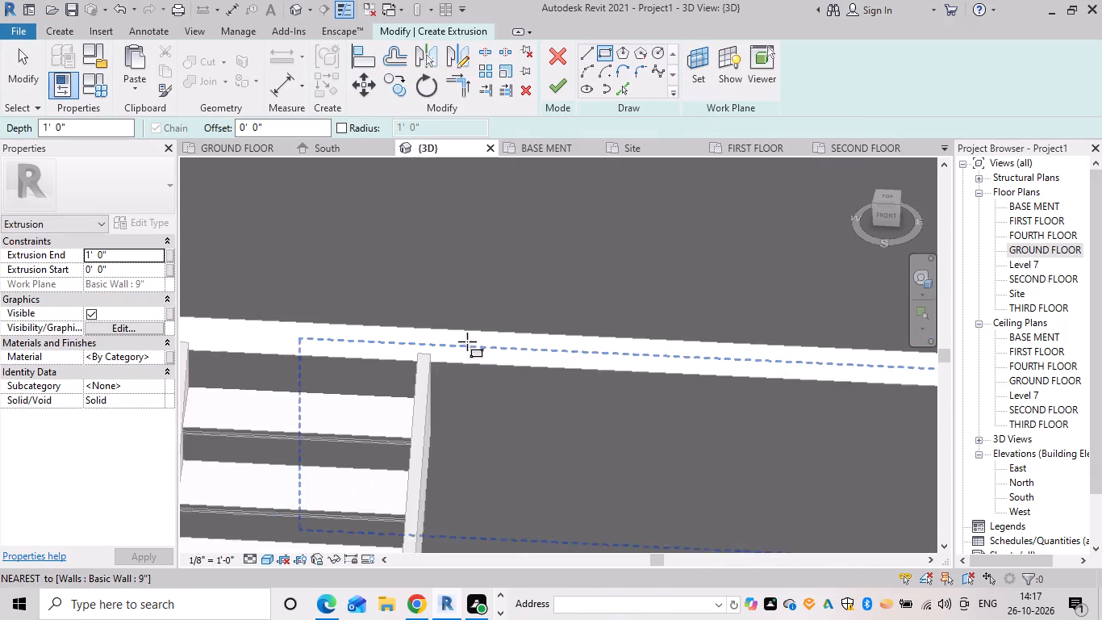
scroll(467, 341, "down", 9)
middle_click_drag(528, 340, 545, 335, "shift")
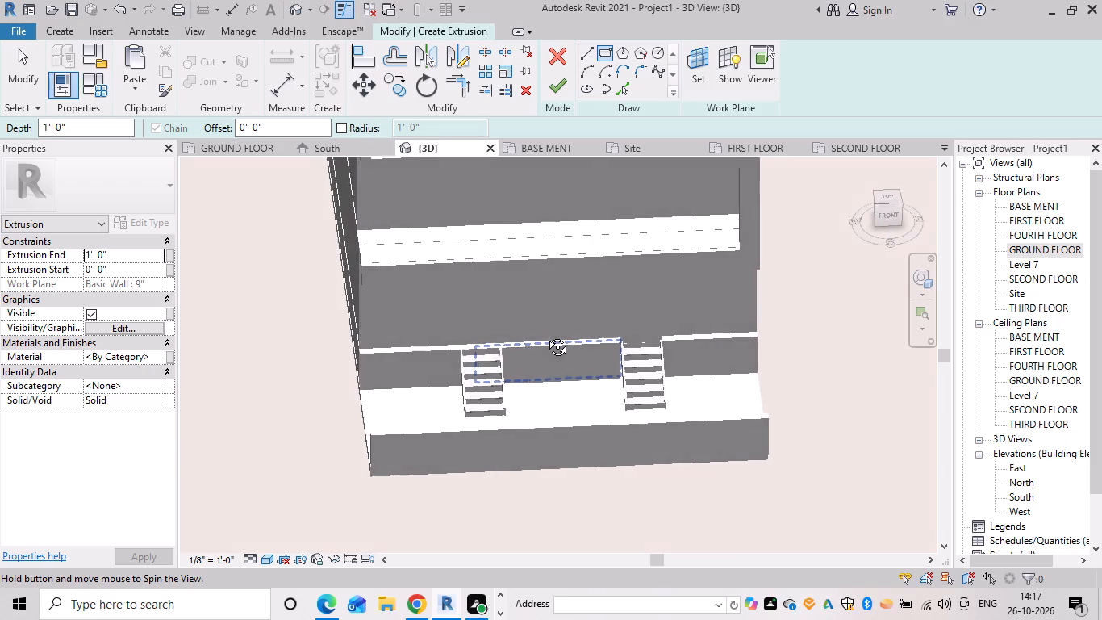
middle_click_drag(545, 335, 538, 330, "shift")
left_click(889, 212)
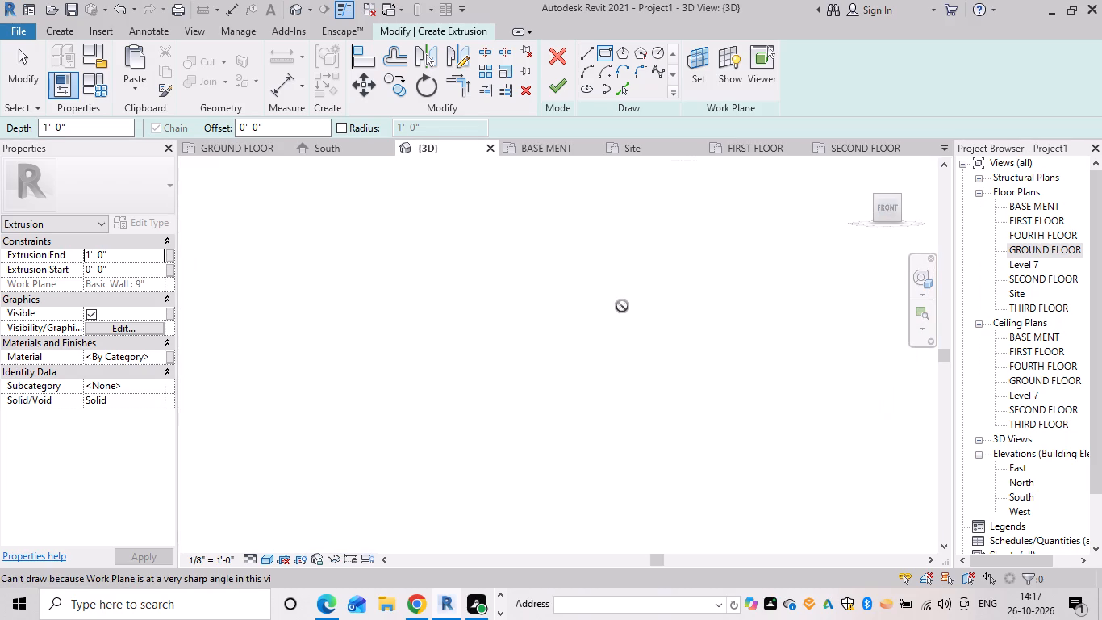
scroll(557, 320, "up", 5)
scroll(552, 404, "up", 5)
middle_click_drag(555, 413, 596, 199)
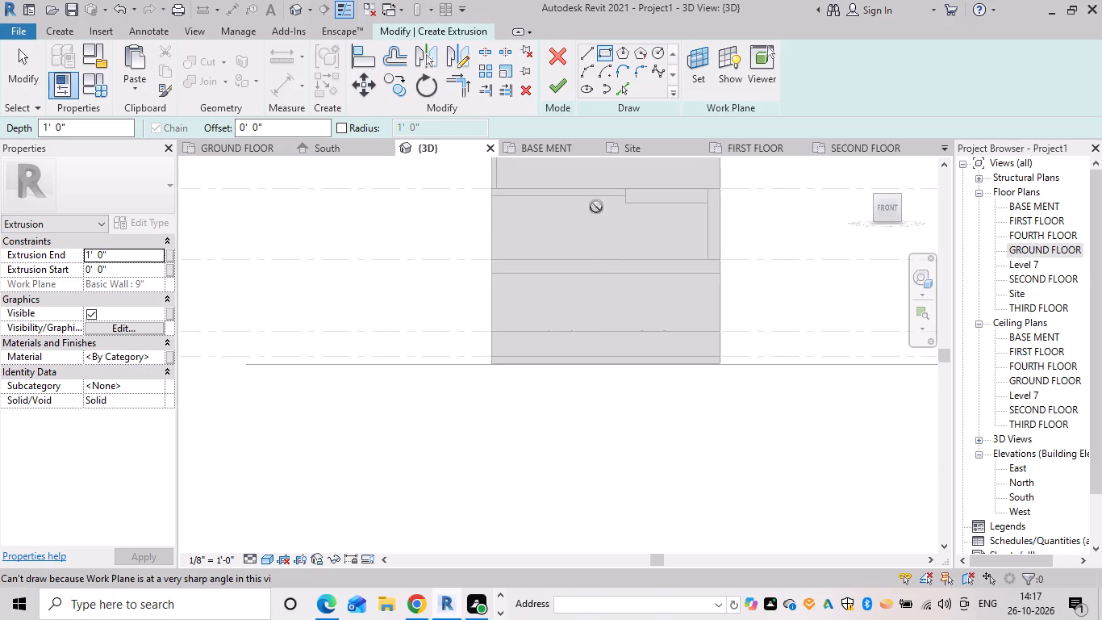
scroll(598, 336, "up", 3)
scroll(657, 289, "up", 1, "shift")
middle_click_drag(657, 289, 646, 355, "shift")
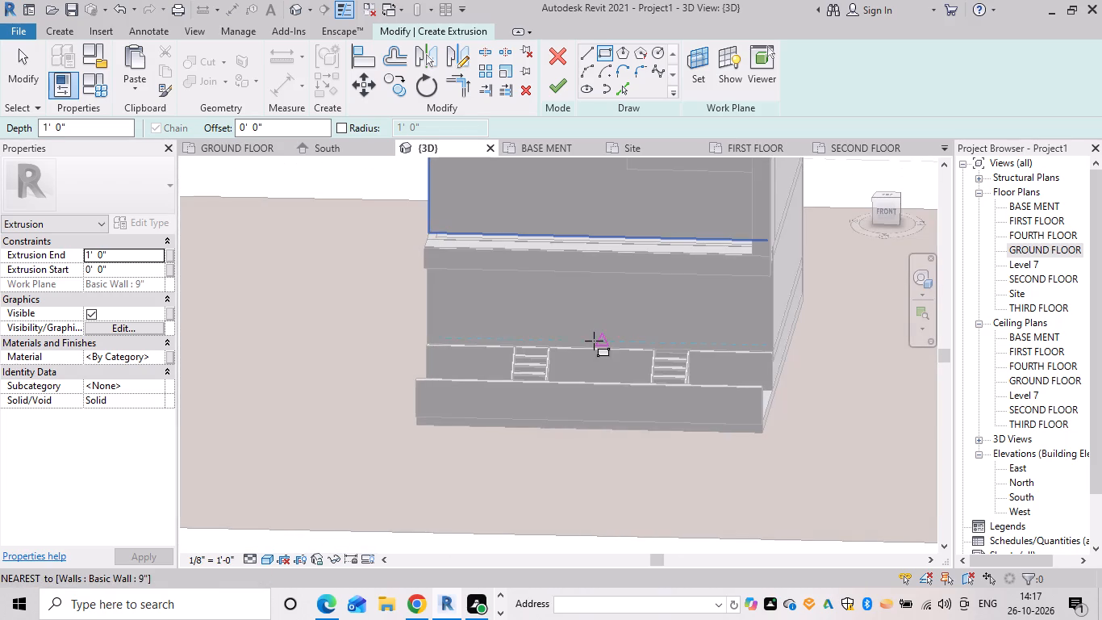
scroll(563, 341, "up", 1, "shift")
middle_click_drag(566, 341, 579, 341, "shift")
scroll(566, 341, "up", 5)
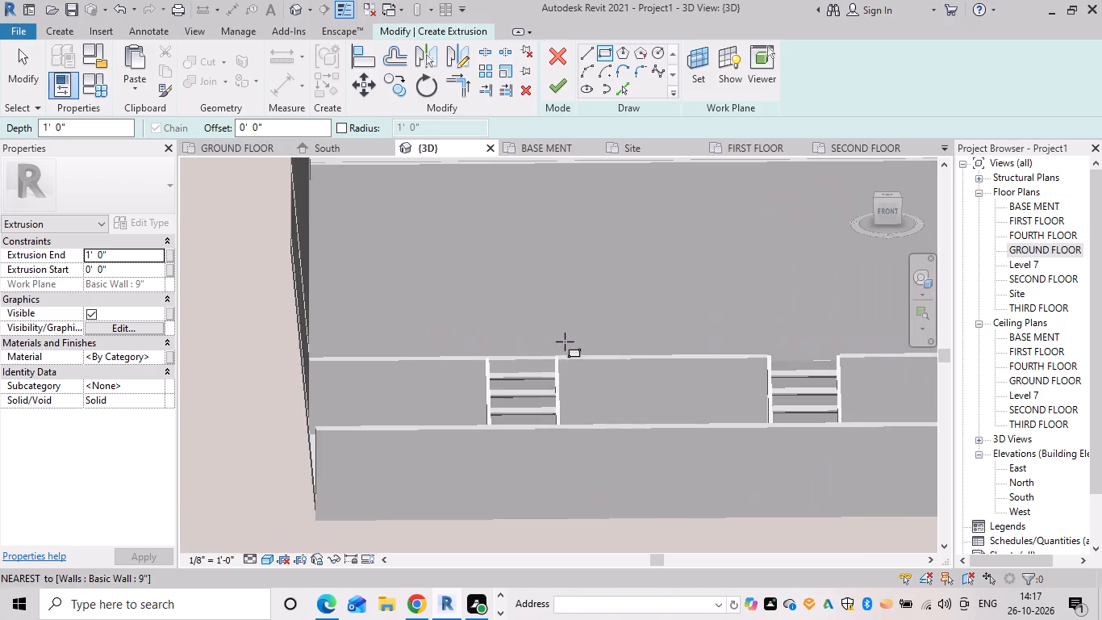
scroll(563, 356, "up", 17)
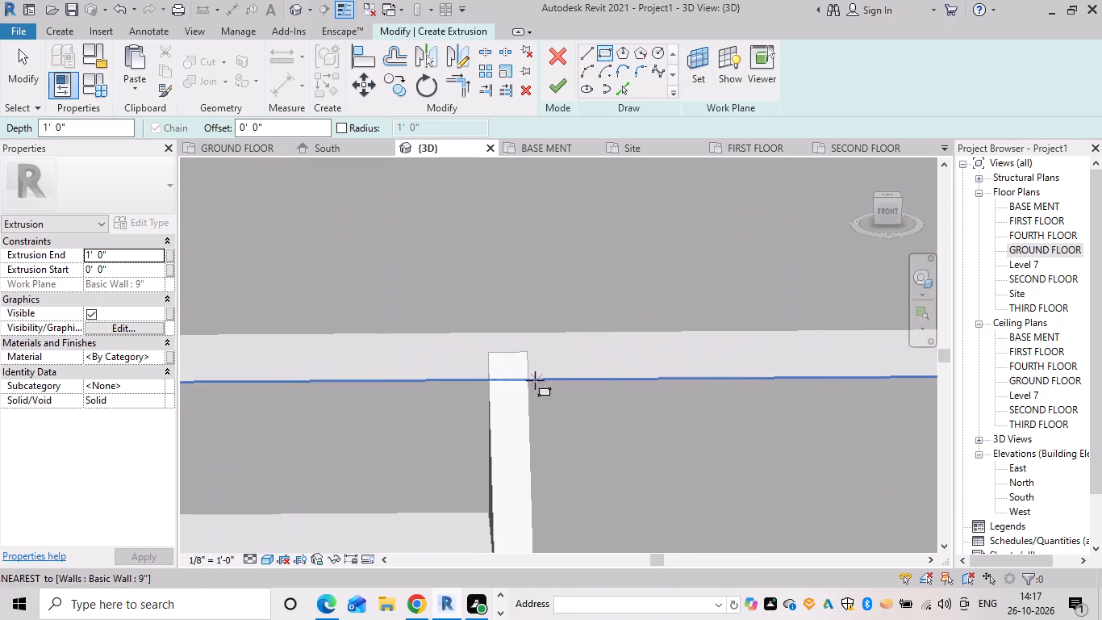
left_click_drag(530, 381, 538, 374)
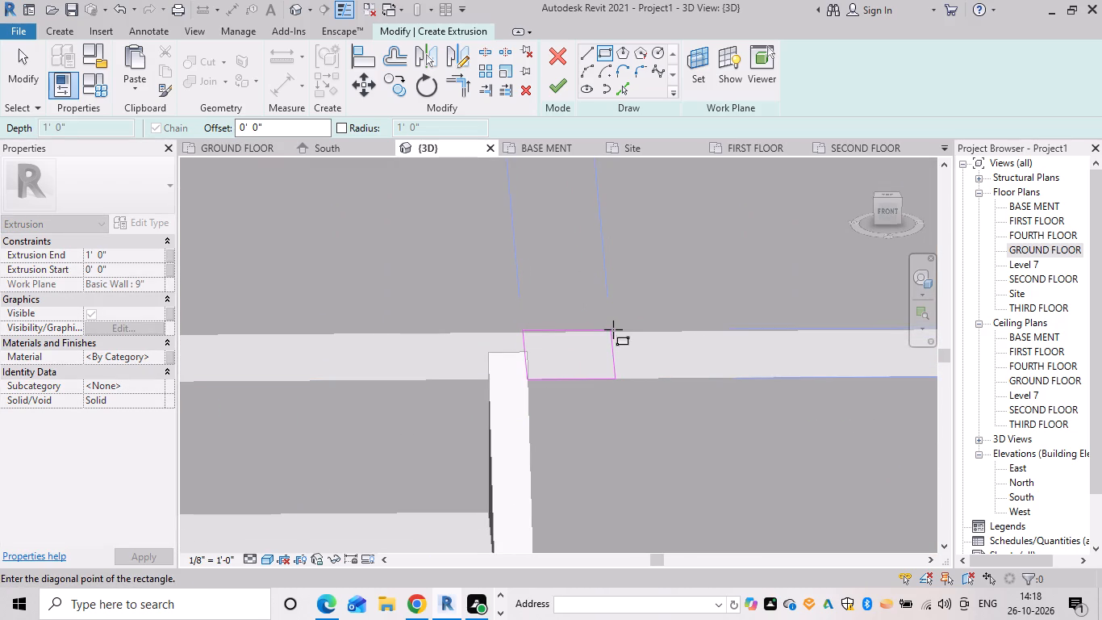
left_click(613, 330)
Sketch a second small rectangle across the low wall's top at the far end of the middle segment, beside the east stair.
scroll(724, 324, "down", 5)
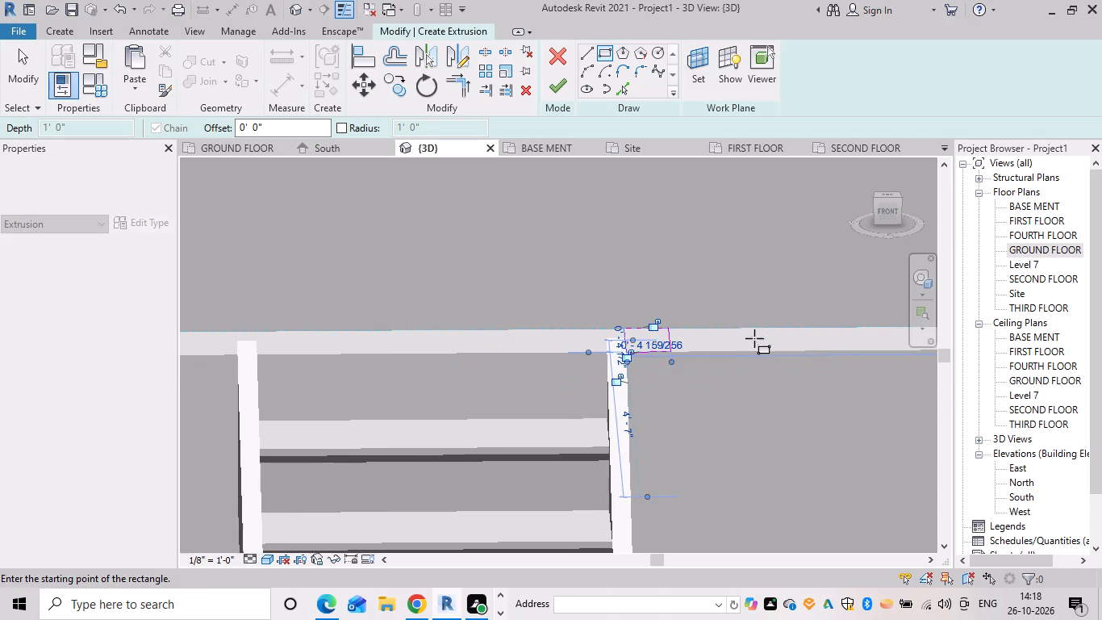
middle_click_drag(754, 338, 387, 341)
scroll(693, 344, "down", 6)
middle_click_drag(716, 375, 702, 373, "shift")
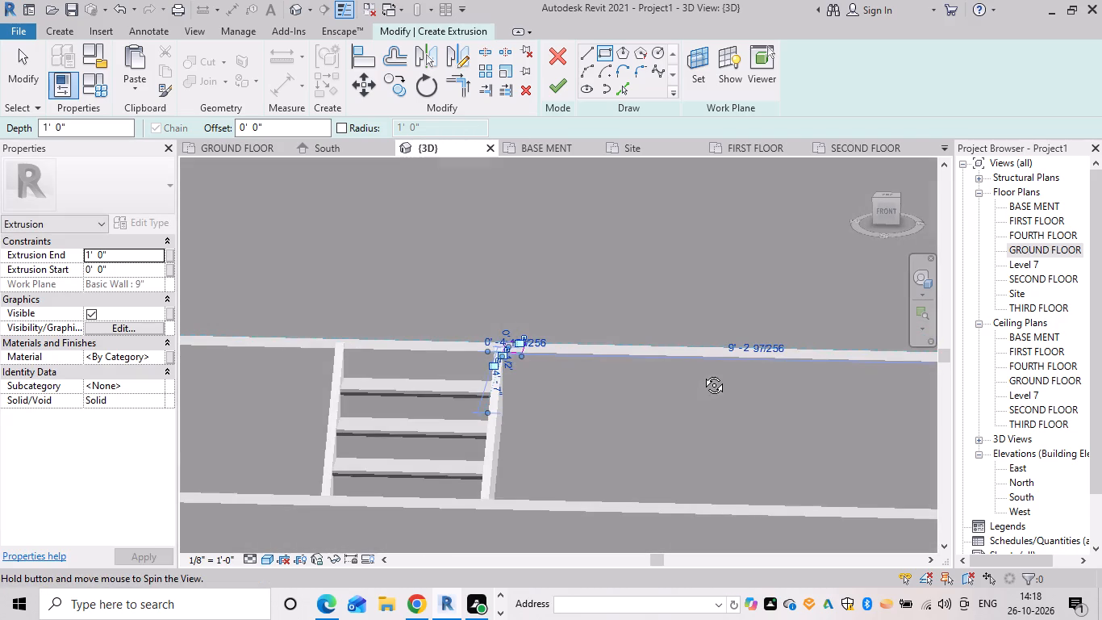
middle_click_drag(702, 373, 699, 370, "shift")
middle_click_drag(715, 365, 402, 384)
scroll(624, 365, "up", 4)
scroll(695, 400, "up", 5)
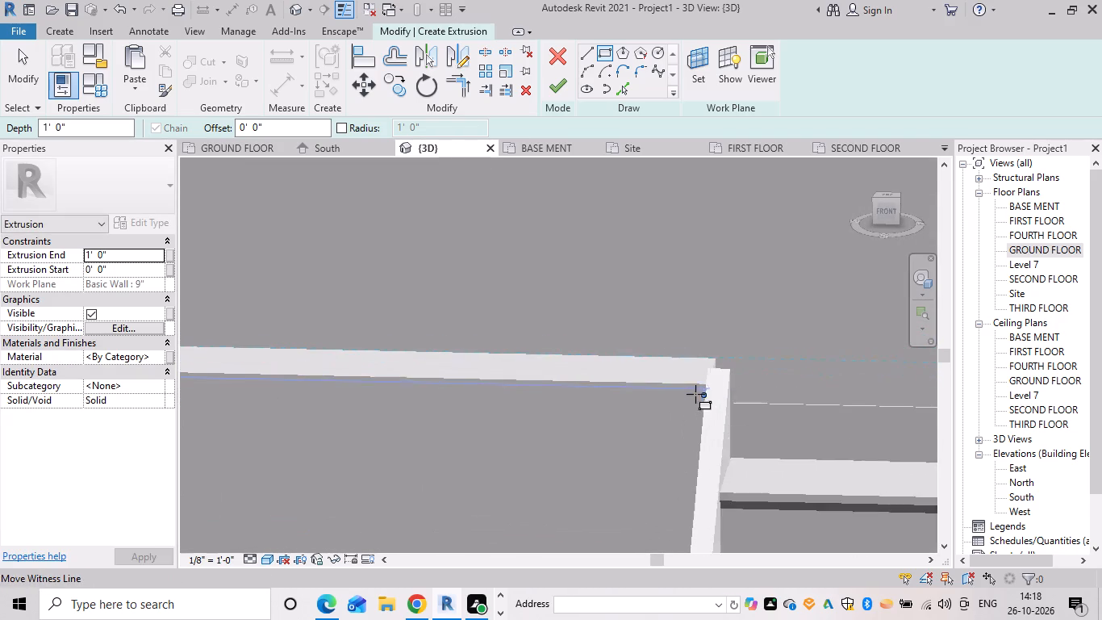
scroll(699, 391, "up", 5)
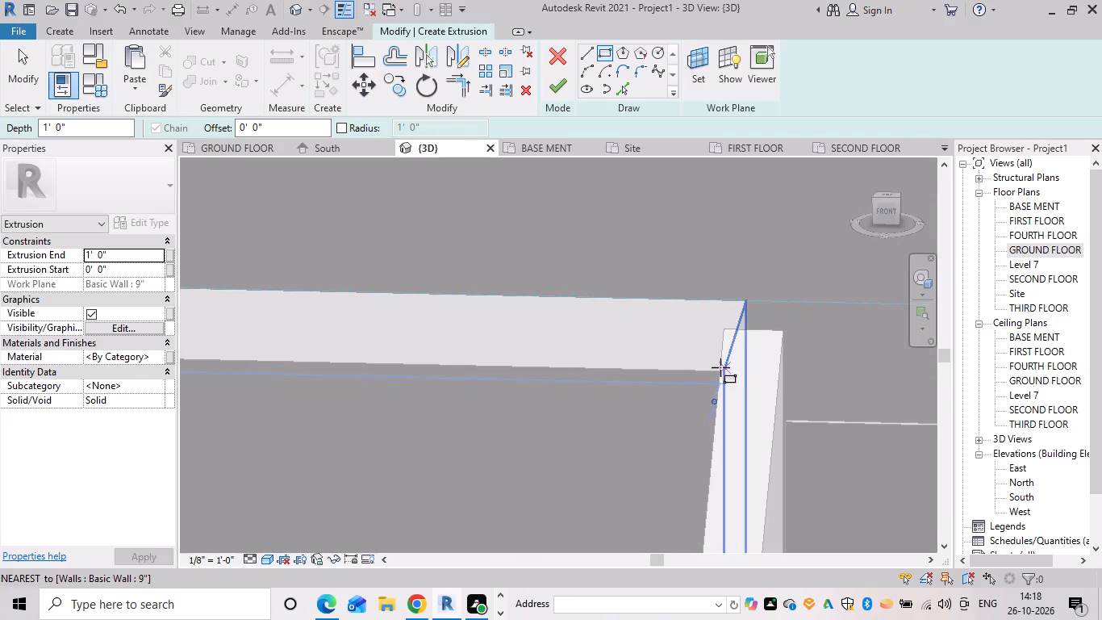
left_click(718, 371)
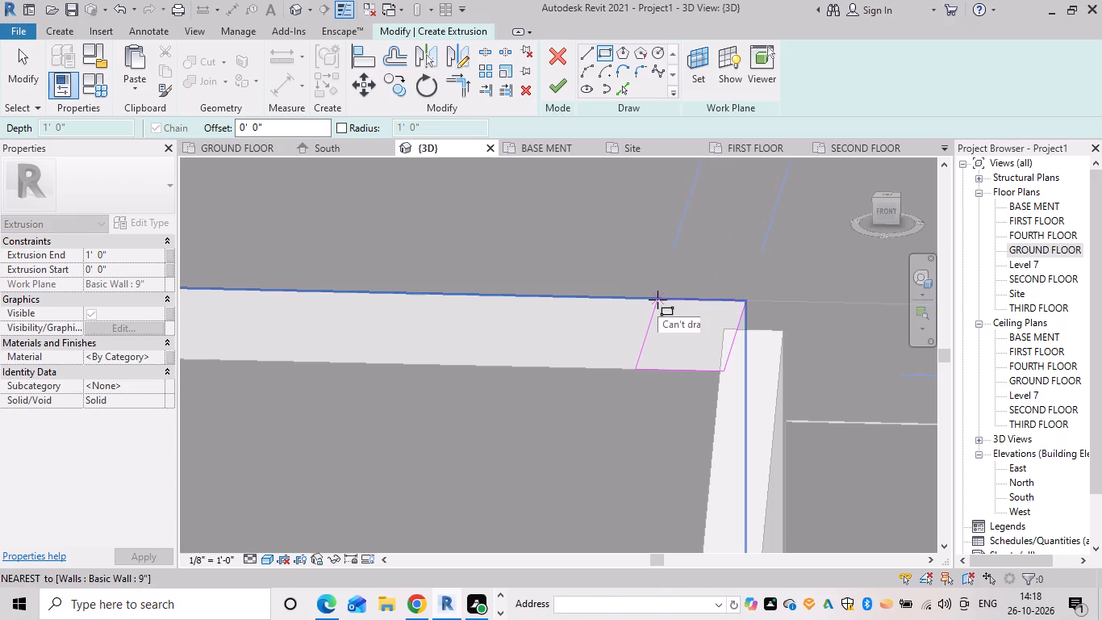
left_click(657, 300)
scroll(559, 232, "down", 11)
middle_click_drag(470, 307, 512, 308)
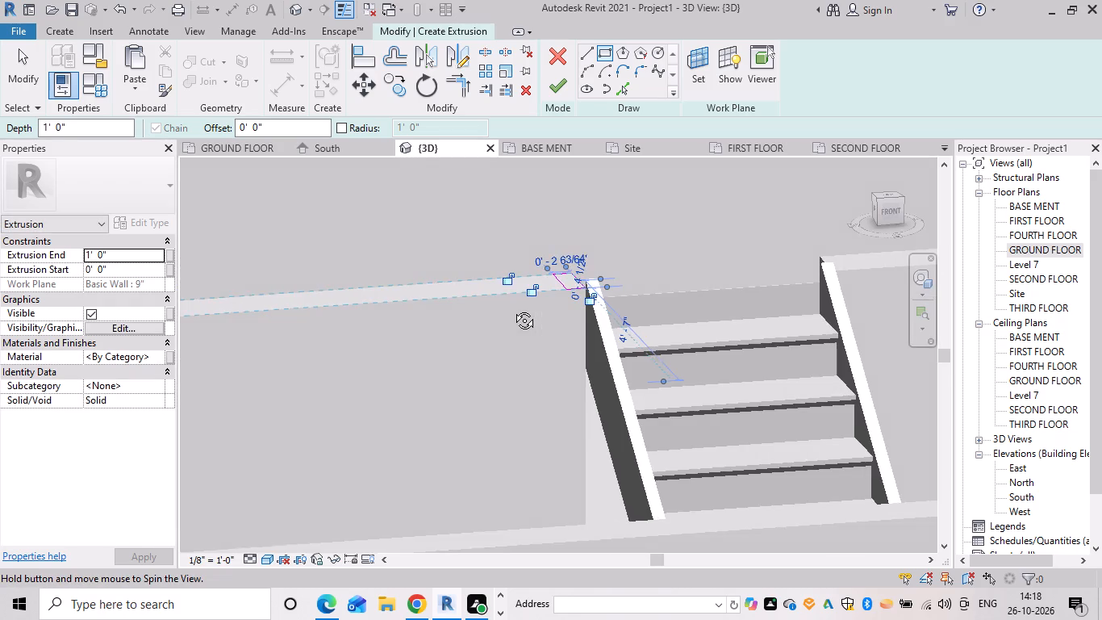
middle_click_drag(512, 308, 500, 306)
scroll(580, 296, "up", 4)
key("Escape")
scroll(587, 303, "up", 11)
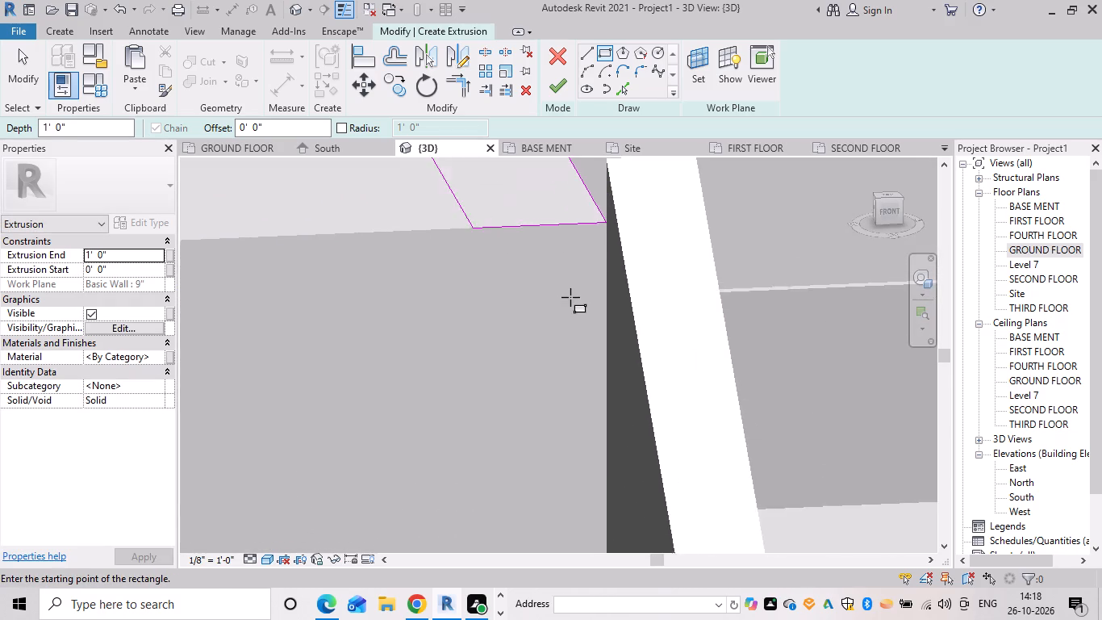
middle_click_drag(570, 297, 541, 300, "shift")
scroll(491, 295, "down", 10)
middle_click_drag(486, 317, 929, 349)
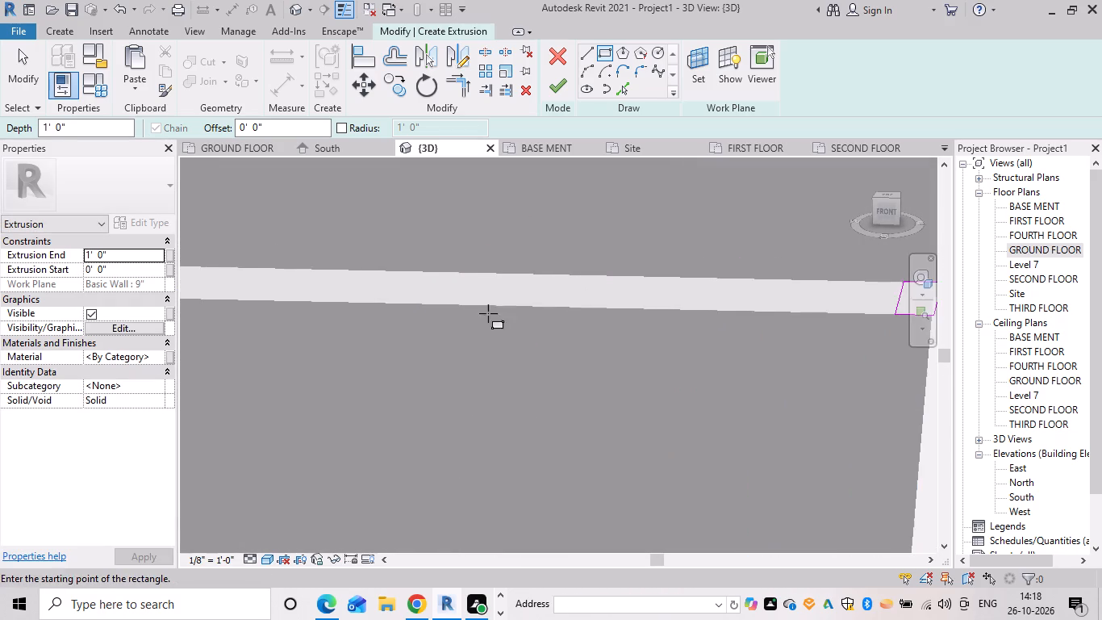
scroll(290, 319, "down", 3)
middle_click_drag(299, 329, 662, 397)
key("Escape")
key("Escape")
Measure the width of the first rectangle, beside the west stair, along the wall with an aligned dimension.
middle_click_drag(343, 391, 624, 389)
scroll(399, 383, "up", 3)
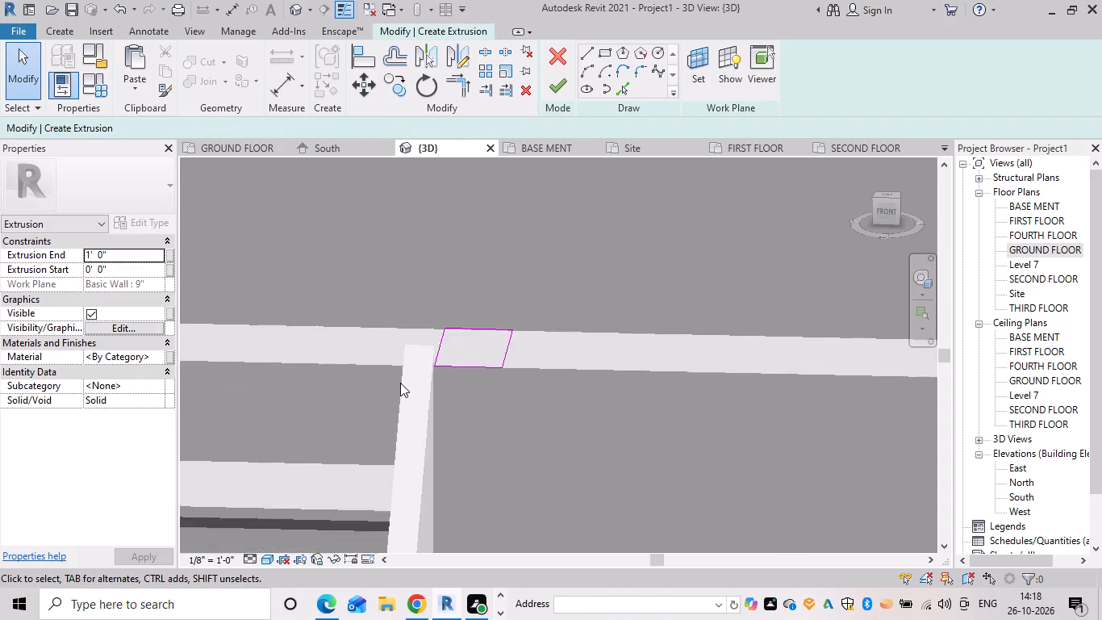
scroll(400, 383, "up", 5)
key("d")
key("i")
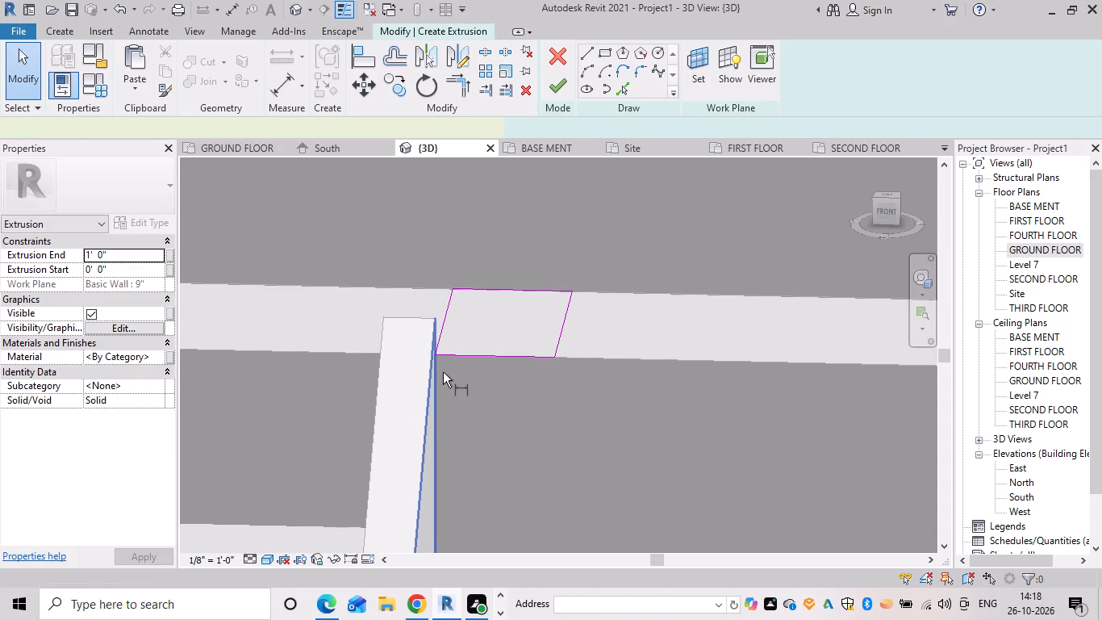
left_click(449, 322)
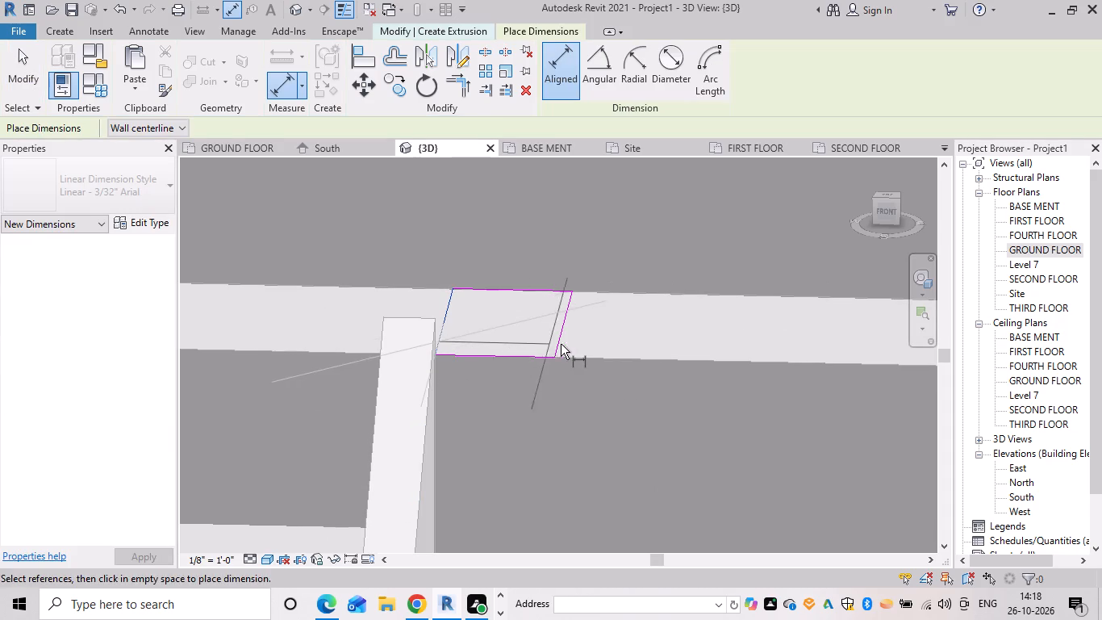
left_click(560, 336)
scroll(540, 353, "down", 8)
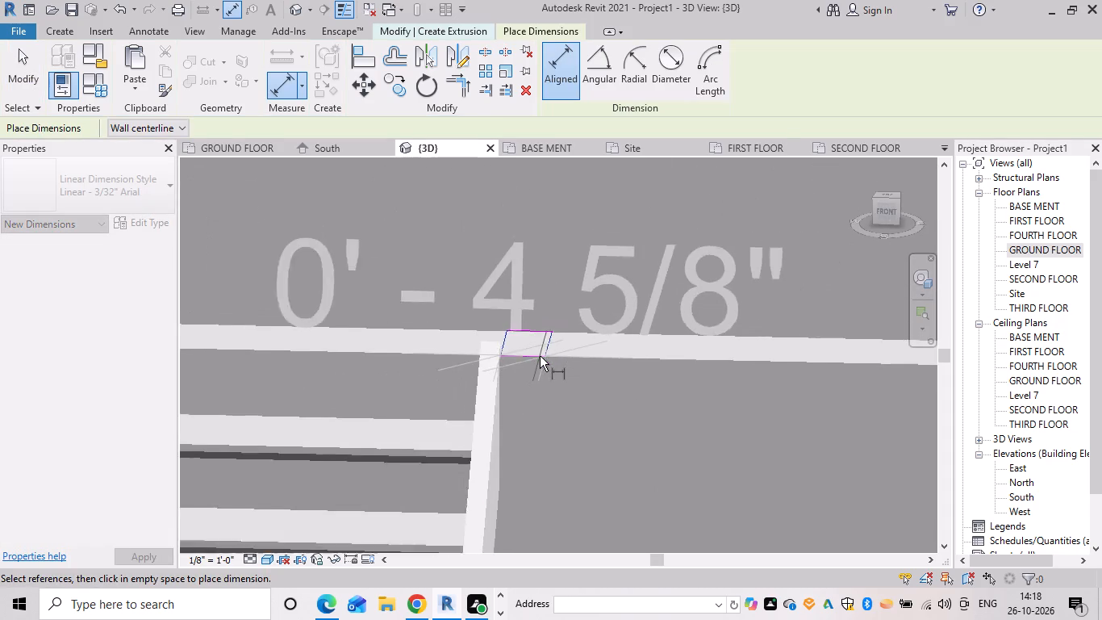
scroll(540, 356, "down", 1)
key("Escape")
key("Escape")
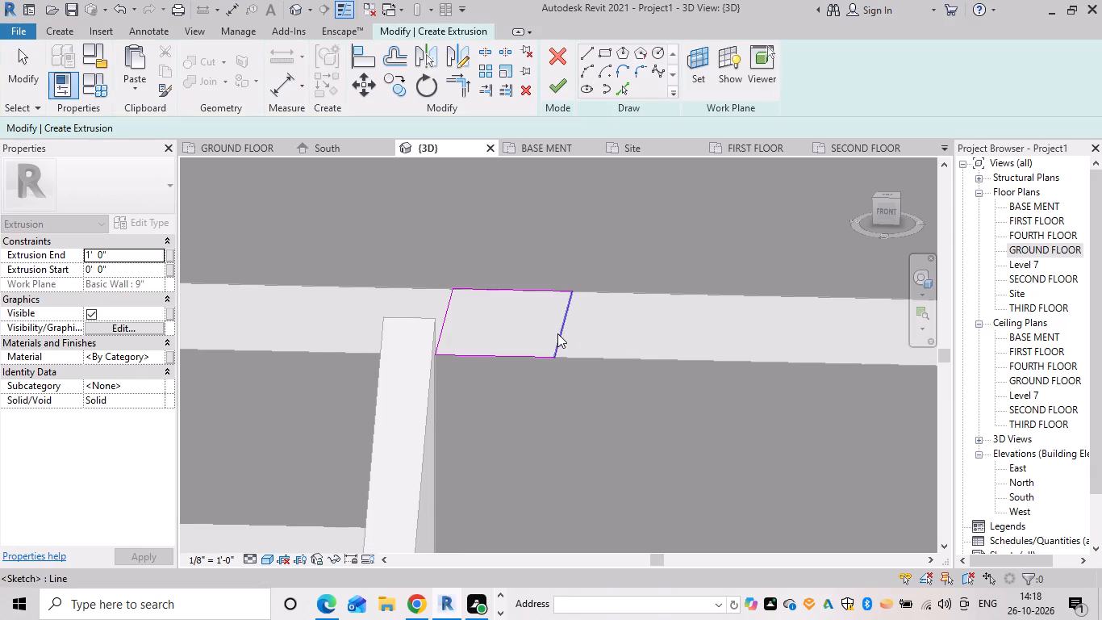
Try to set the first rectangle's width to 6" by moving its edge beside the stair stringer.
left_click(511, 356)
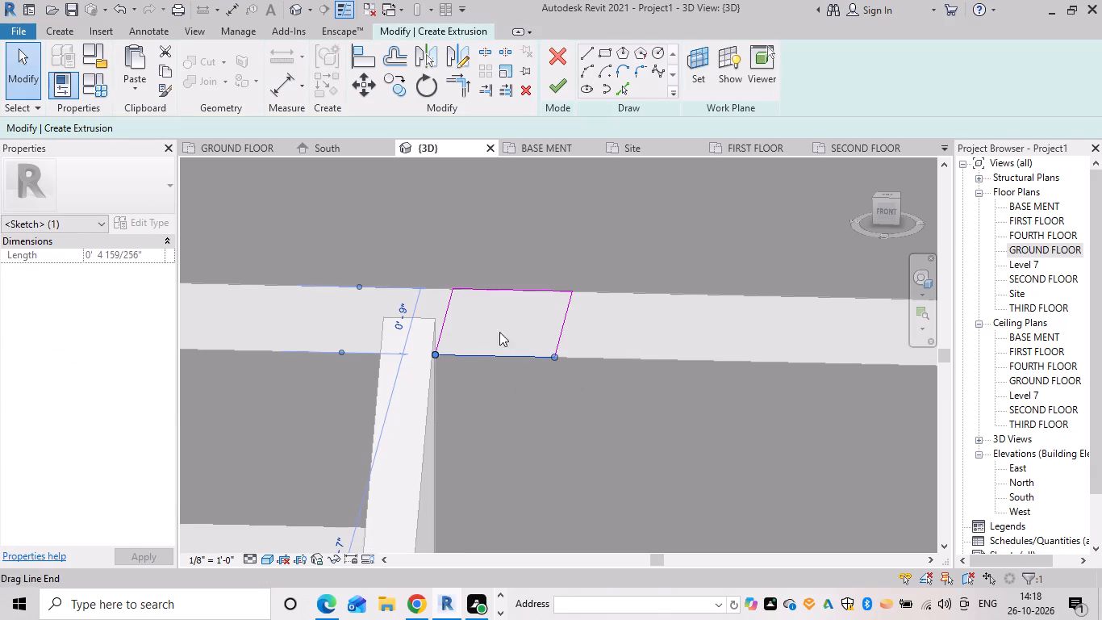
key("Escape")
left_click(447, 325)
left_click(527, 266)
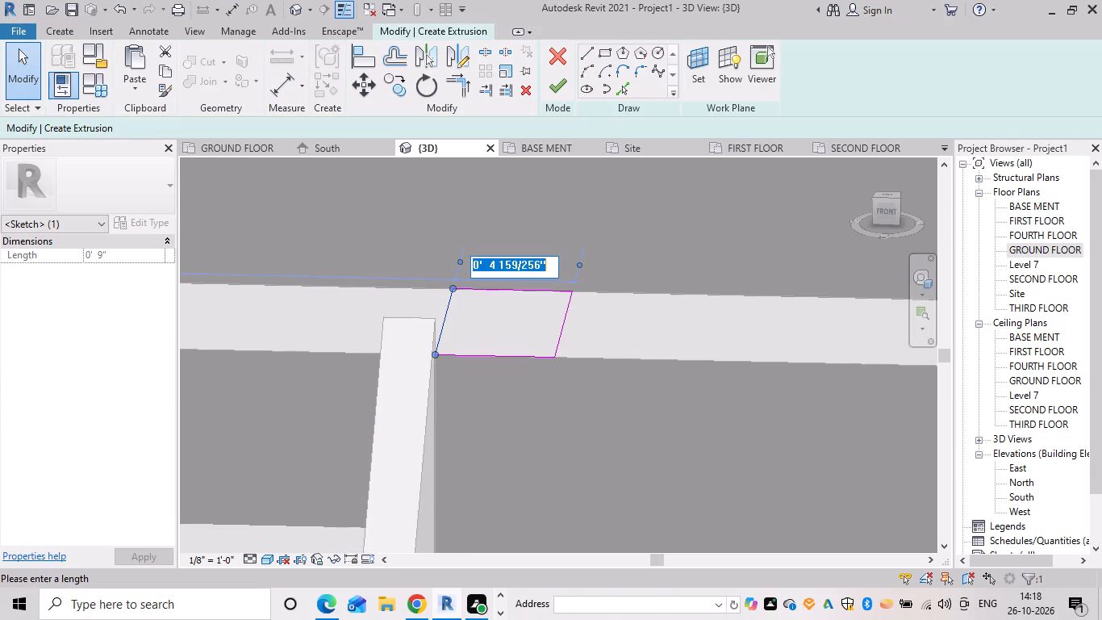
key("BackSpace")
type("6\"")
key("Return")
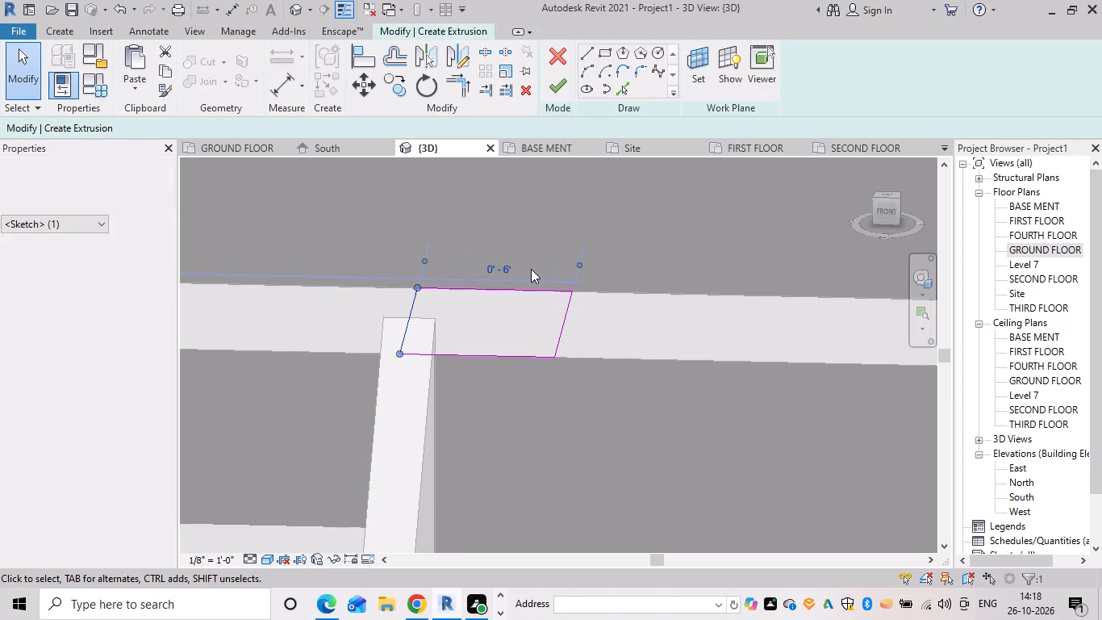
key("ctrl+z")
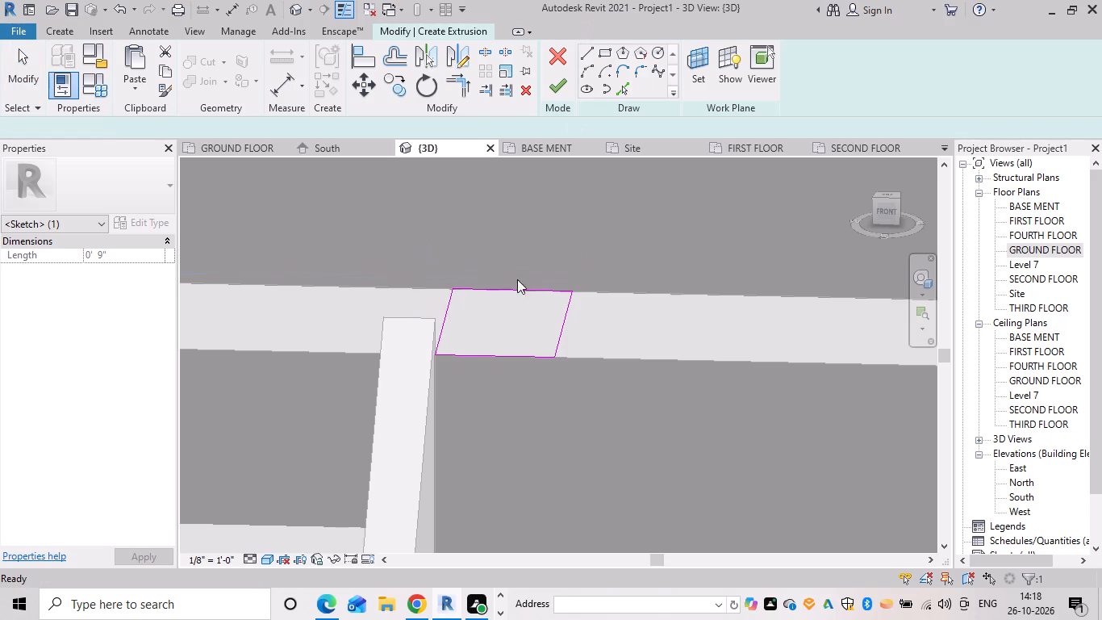
Set the first rectangle's width to 6" by moving its edge away from the west stair's stringer.
left_click(503, 357)
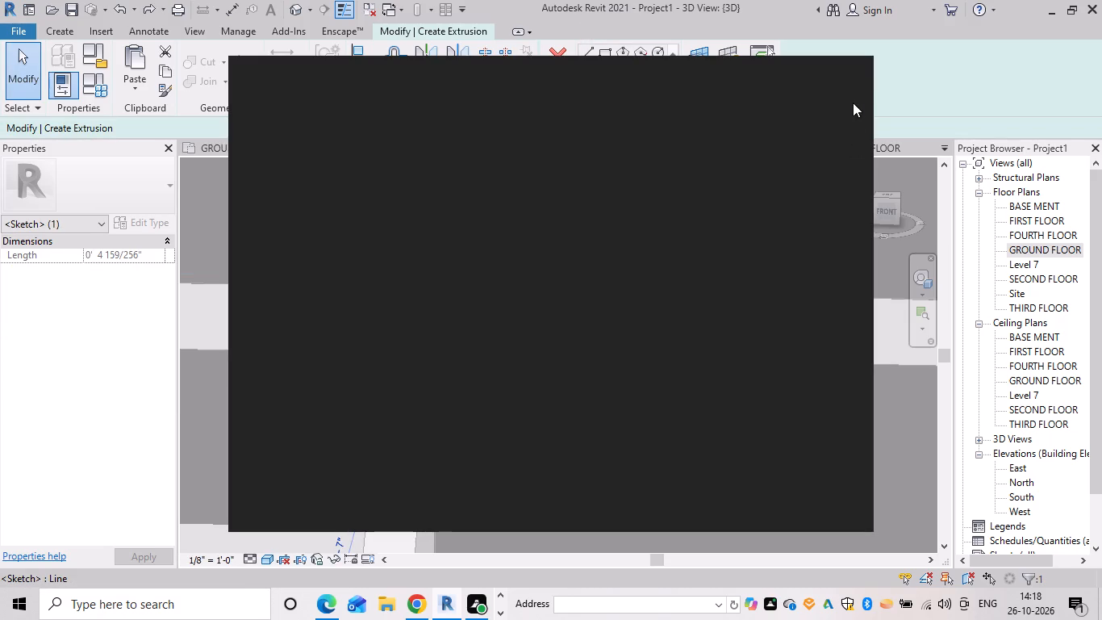
left_click(846, 77)
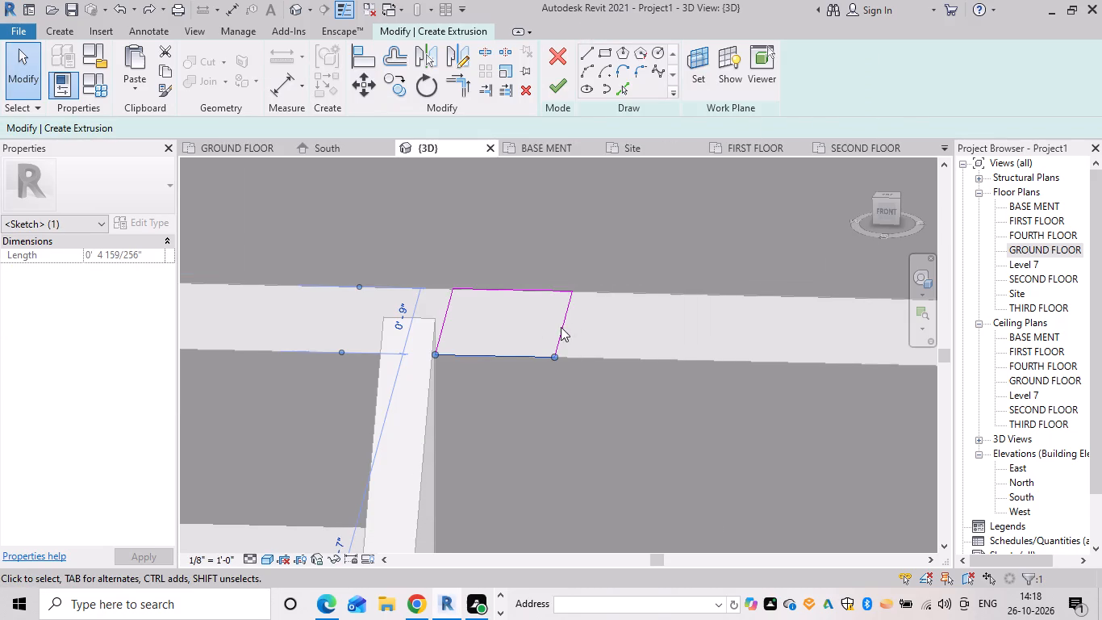
left_click(561, 327)
left_click(527, 350)
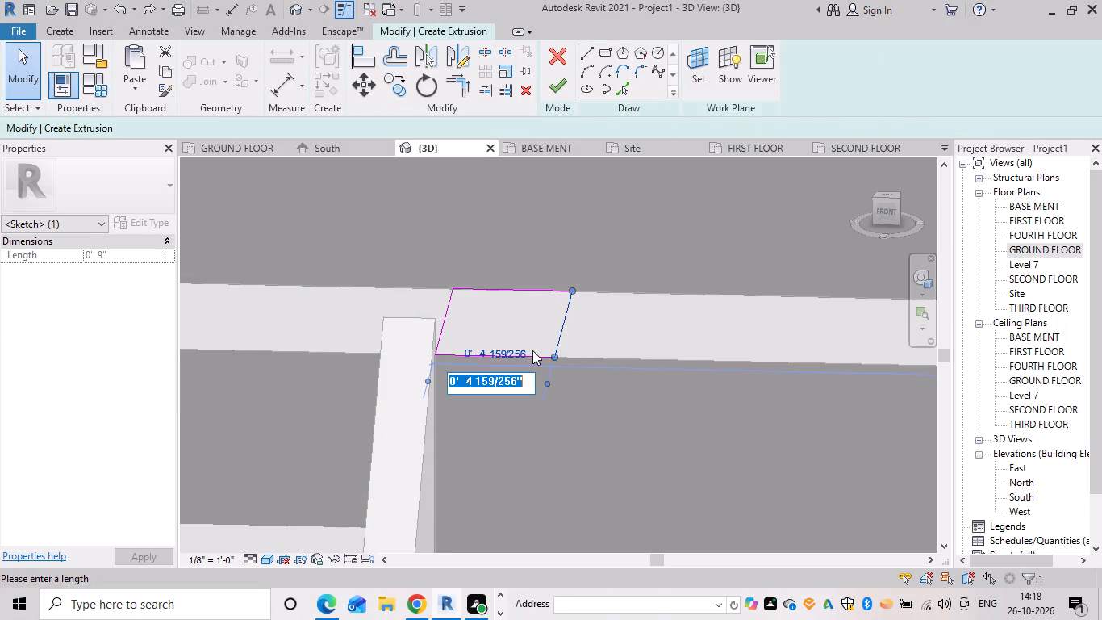
key("BackSpace")
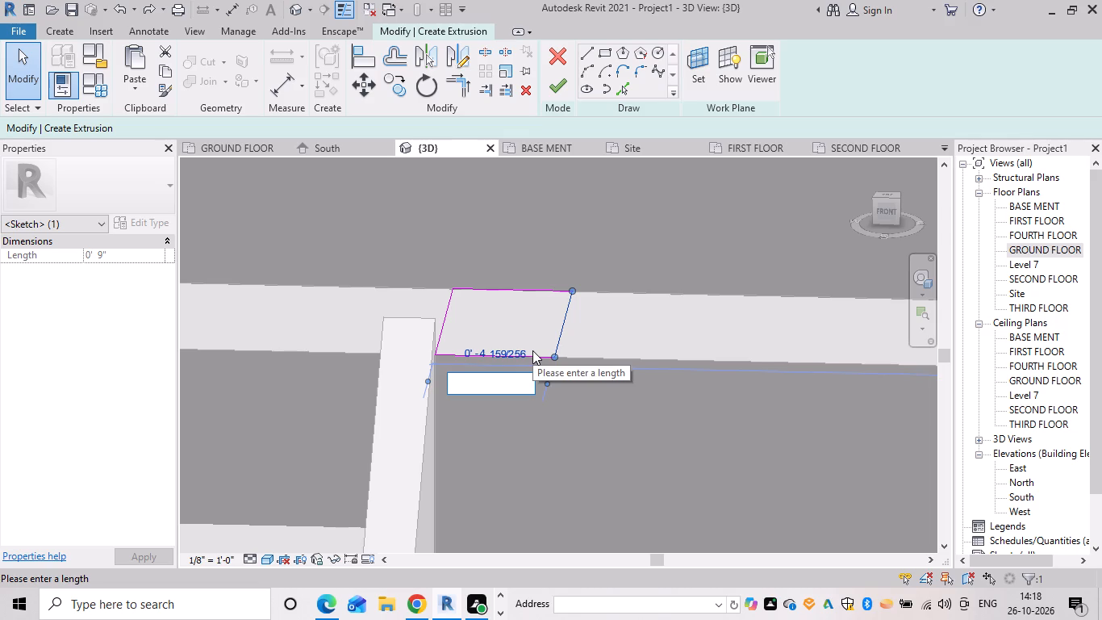
type("6\"")
key("Return")
key("Escape")
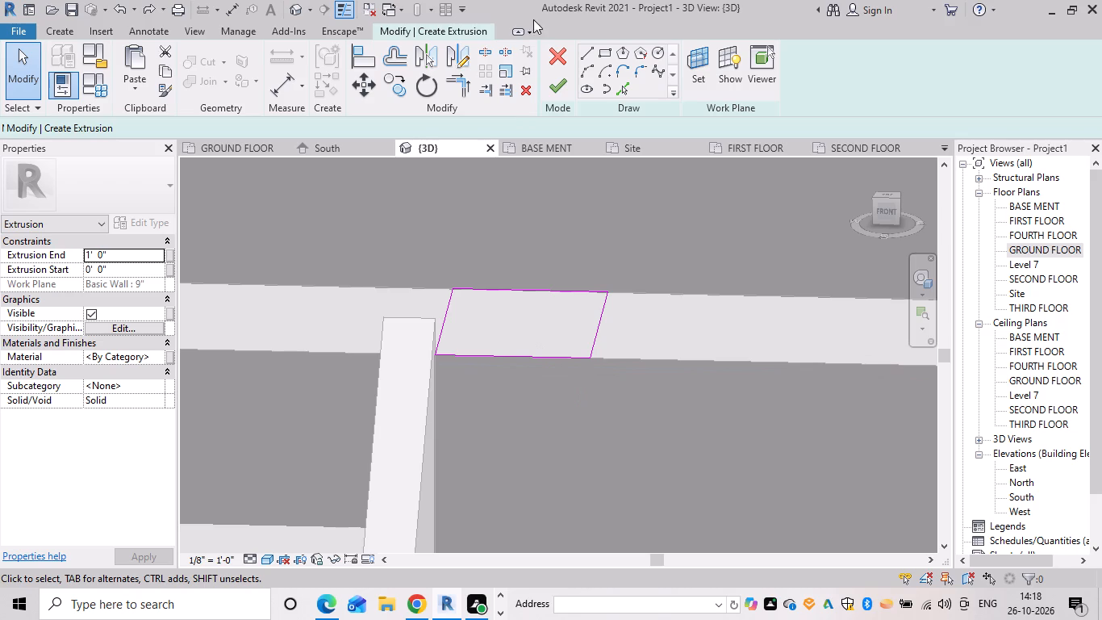
Set the width of the second rectangle, beside the east stair, to 6" by moving its edge away from the stringer.
scroll(681, 312, "down", 9)
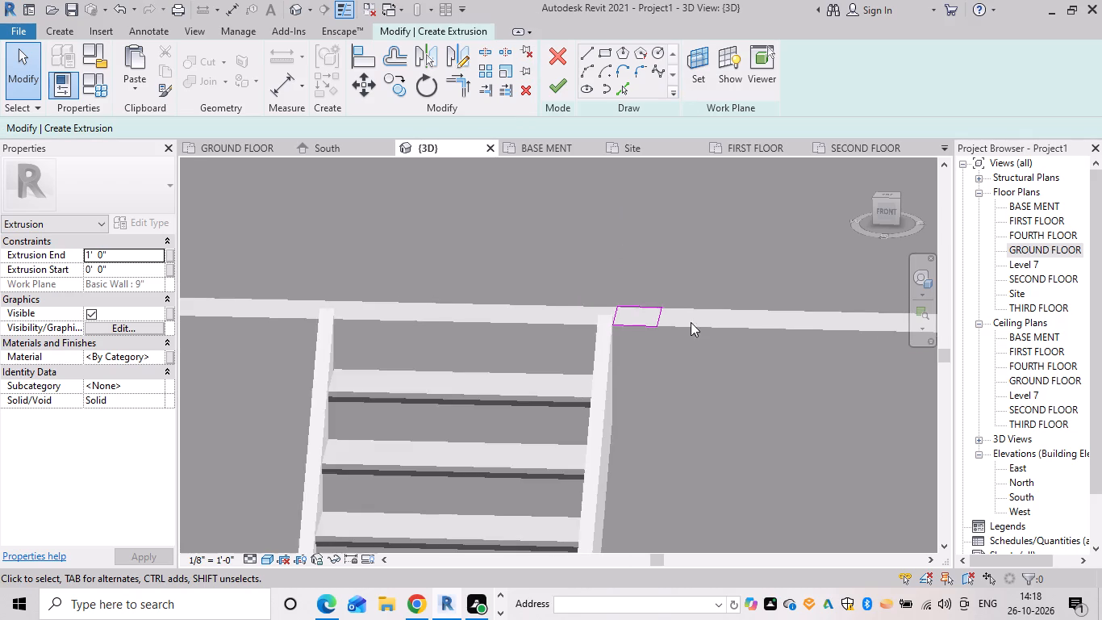
scroll(667, 353, "down", 4)
middle_click_drag(716, 365, 749, 372)
middle_click_drag(746, 367, 435, 380)
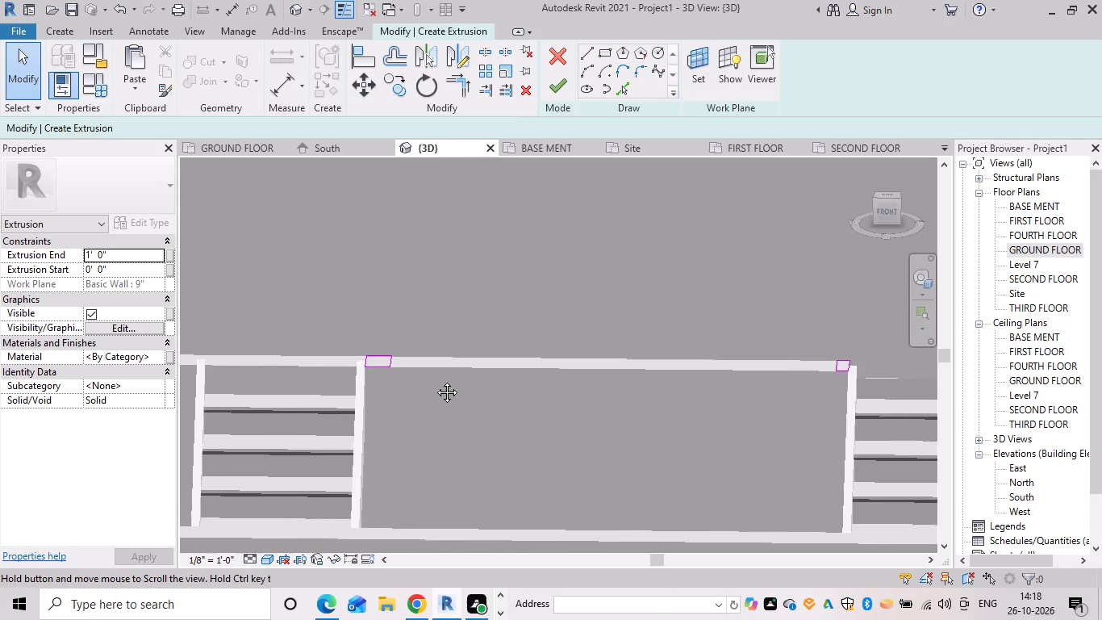
middle_click_drag(435, 380, 430, 375)
scroll(801, 362, "up", 10)
middle_click_drag(804, 358, 427, 337)
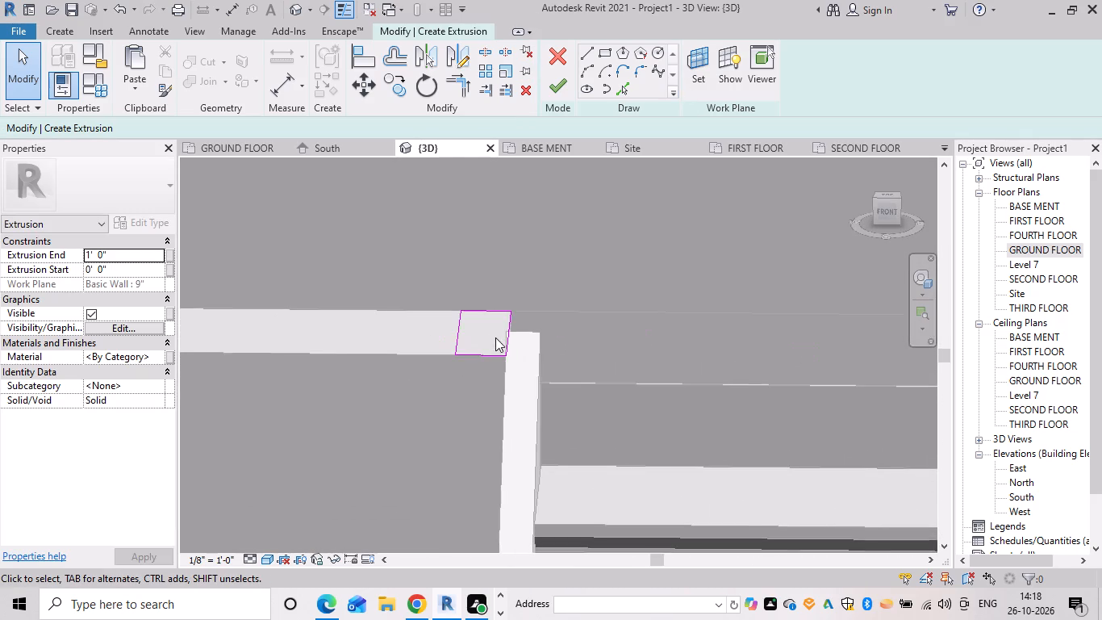
scroll(493, 339, "up", 5)
left_click(531, 338)
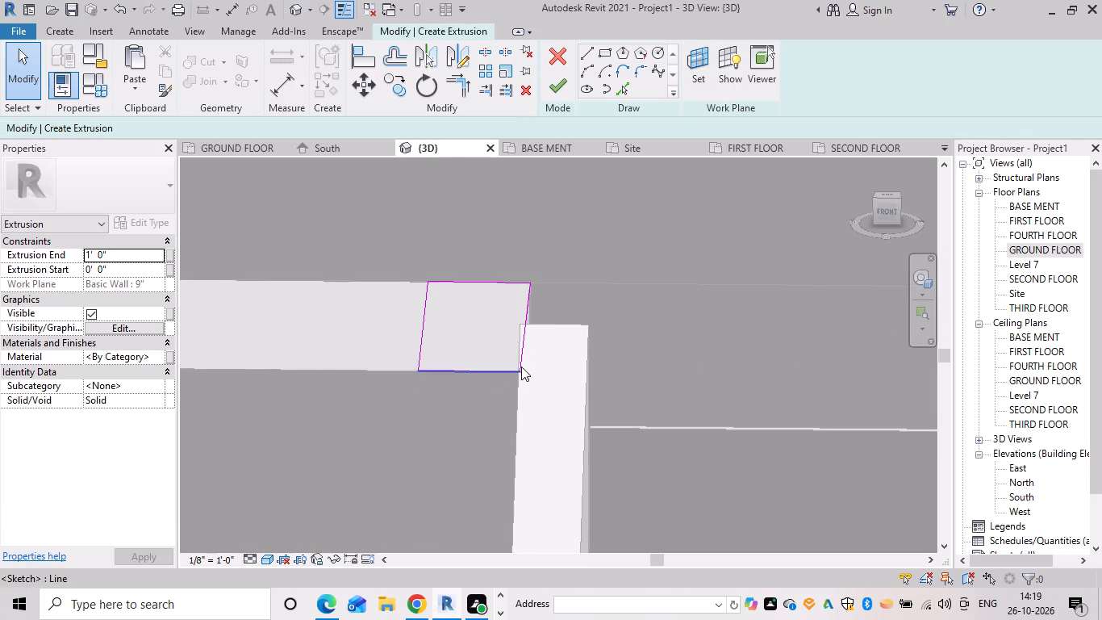
left_click(521, 360)
left_click(420, 308)
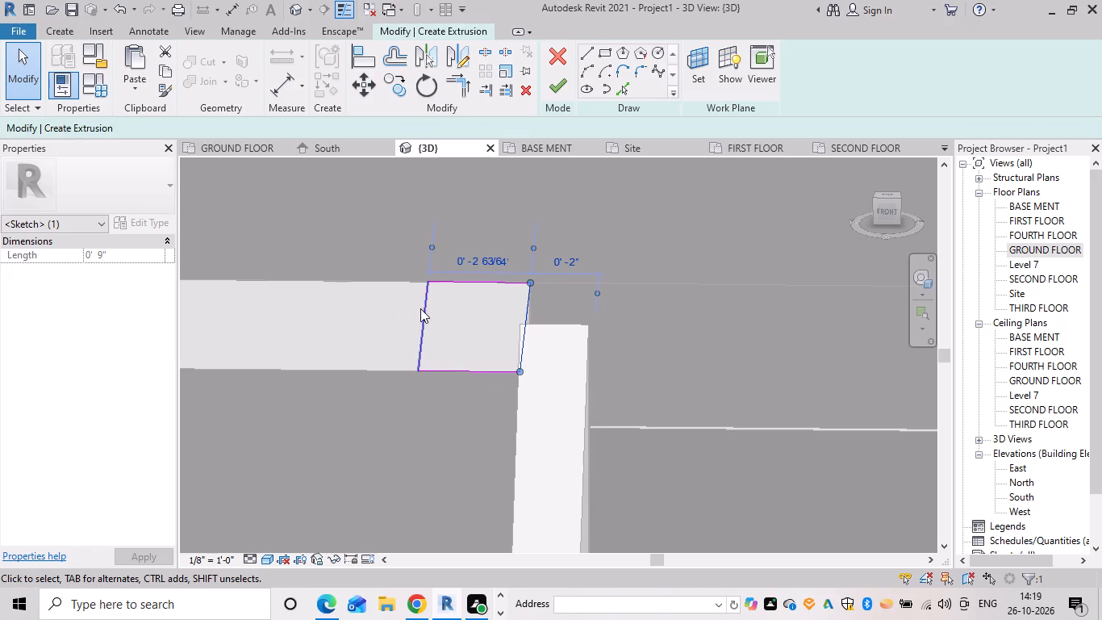
left_click(524, 314)
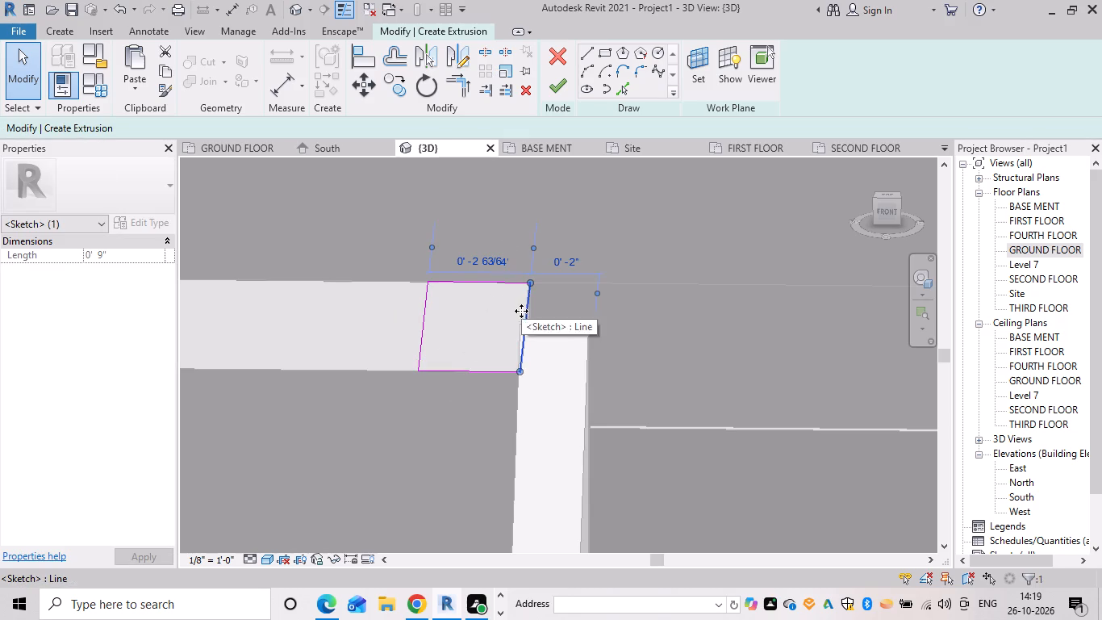
key("Escape")
key("Escape")
left_click(529, 297)
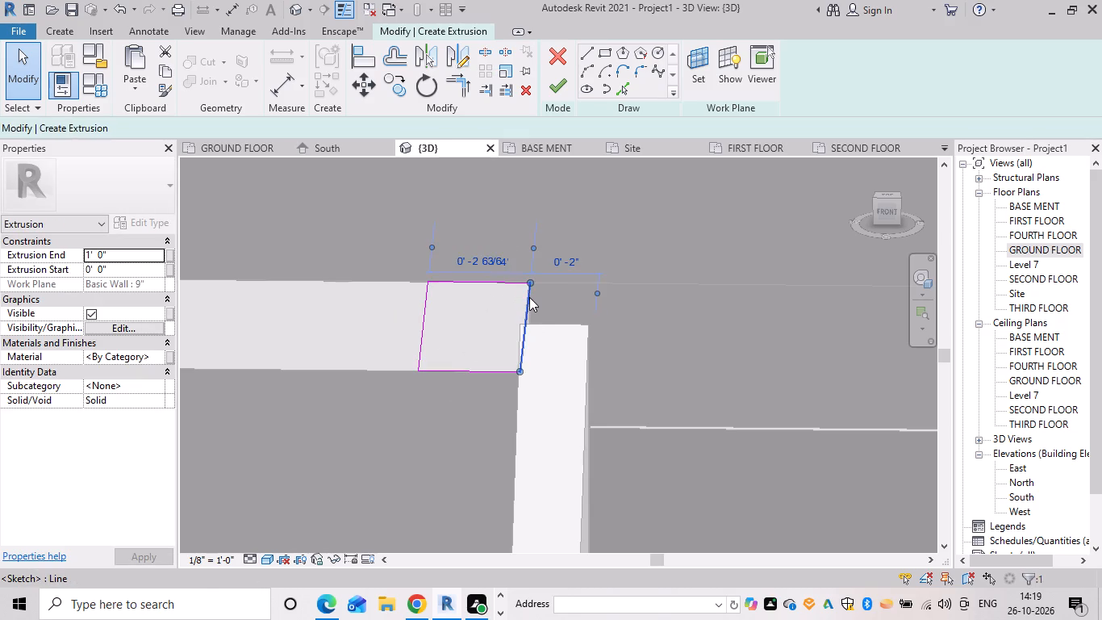
key("Escape")
left_click(420, 311)
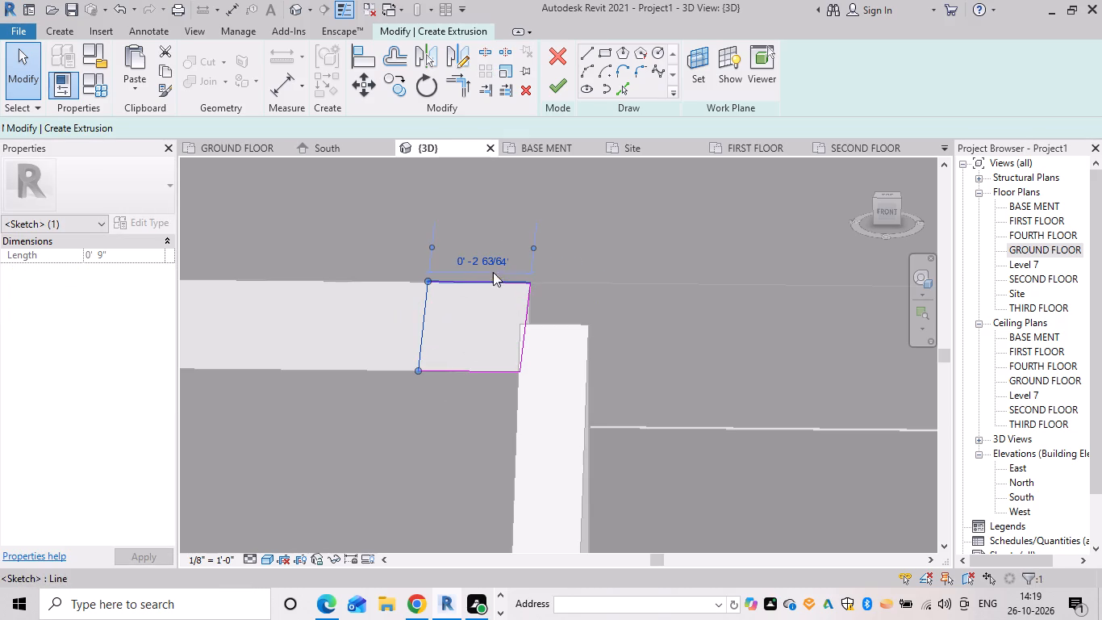
left_click(499, 265)
key("BackSpace")
type("6\"")
key("Return")
key("Escape")
Finish the extrusion sketch containing the two rectangles on the low front wall's top.
scroll(443, 330, "down", 3)
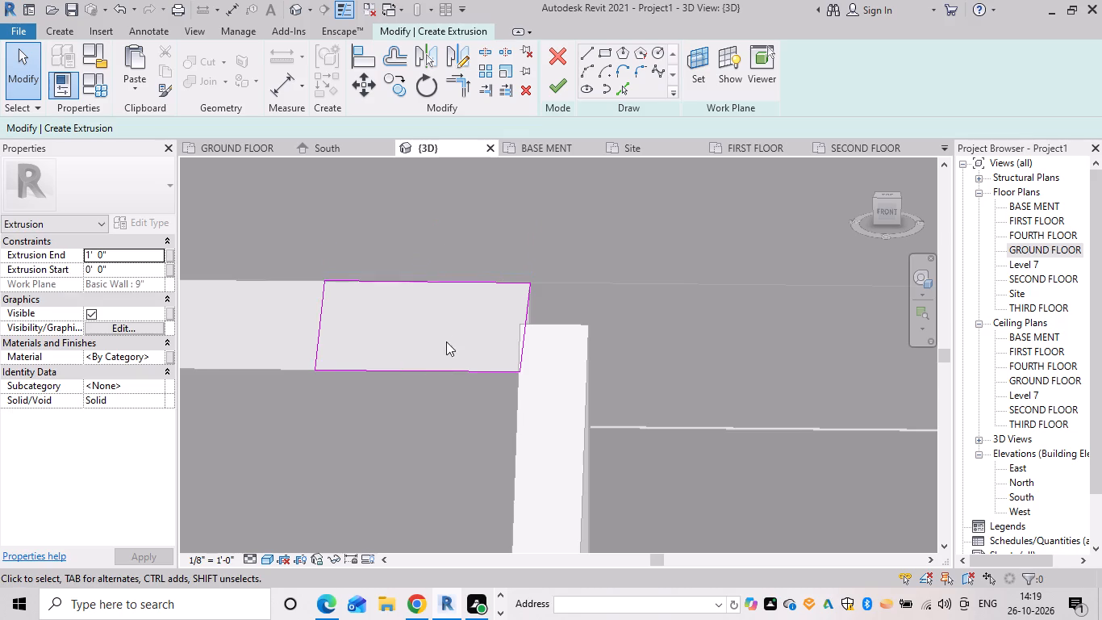
scroll(446, 341, "down", 8)
middle_click_drag(363, 355, 729, 351)
scroll(729, 351, "down", 4)
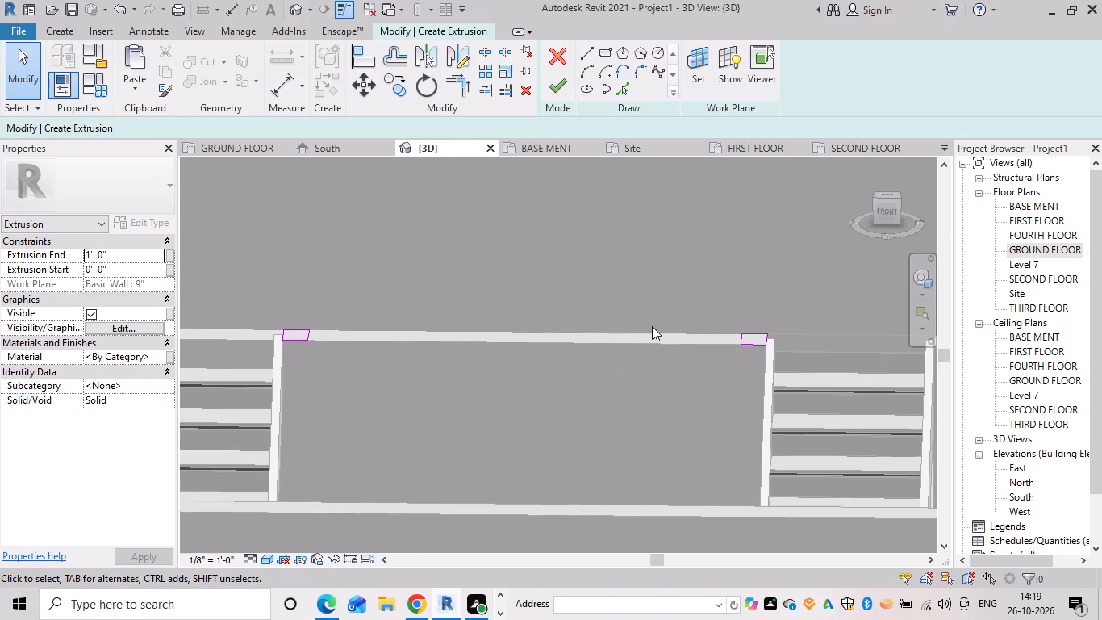
left_click(561, 100)
left_click(561, 94)
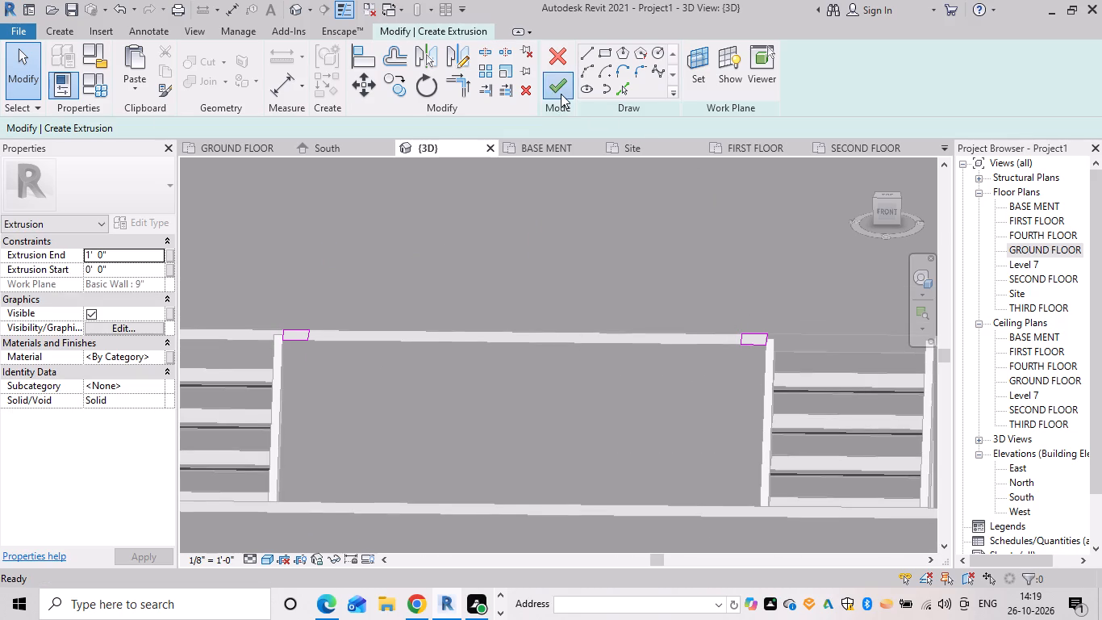
From the front view, stretch the two extruded posts upward from the low wall to the building's top slab.
scroll(665, 298, "down", 11)
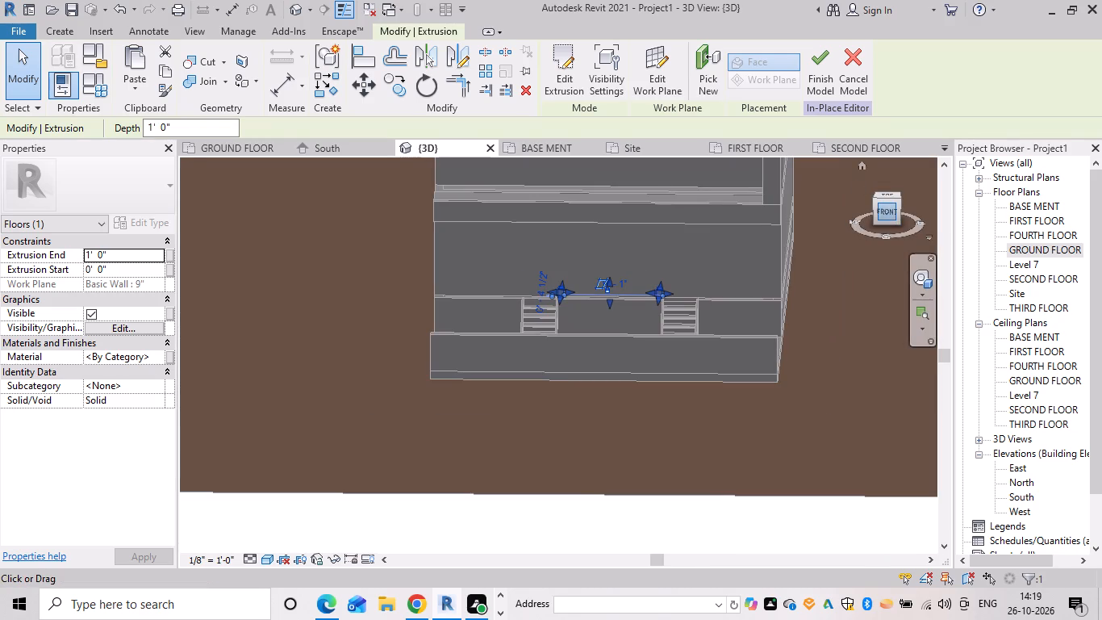
left_click(890, 216)
scroll(682, 279, "down", 7)
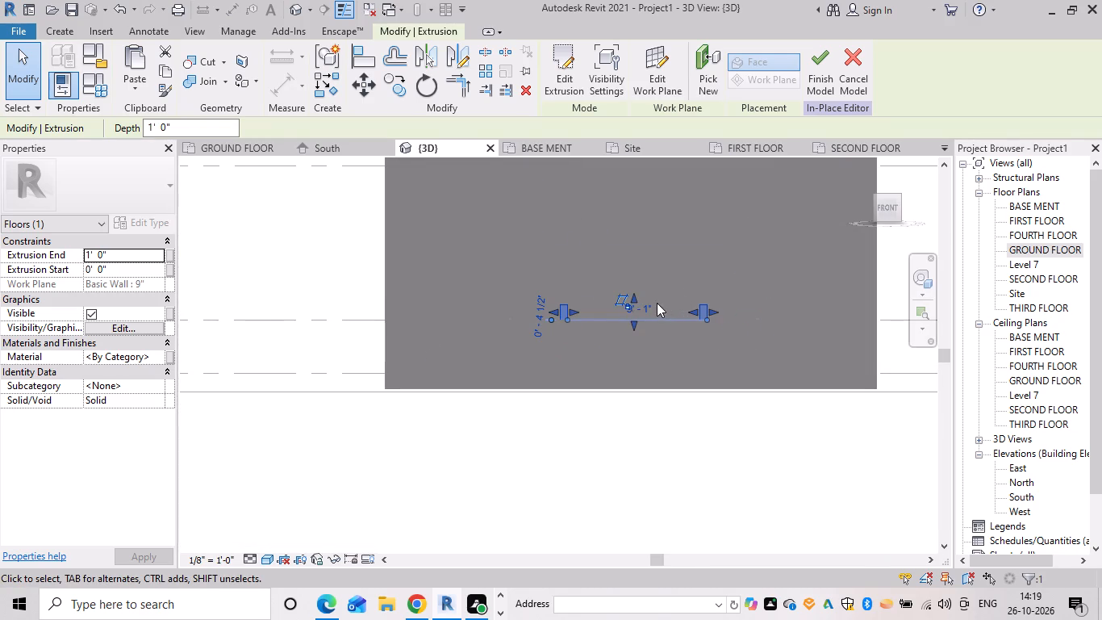
left_click_drag(630, 295, 637, 202)
middle_click_drag(639, 214, 637, 453)
left_click_drag(632, 424, 645, 215)
scroll(666, 229, "down", 4)
middle_click_drag(666, 234, 626, 540)
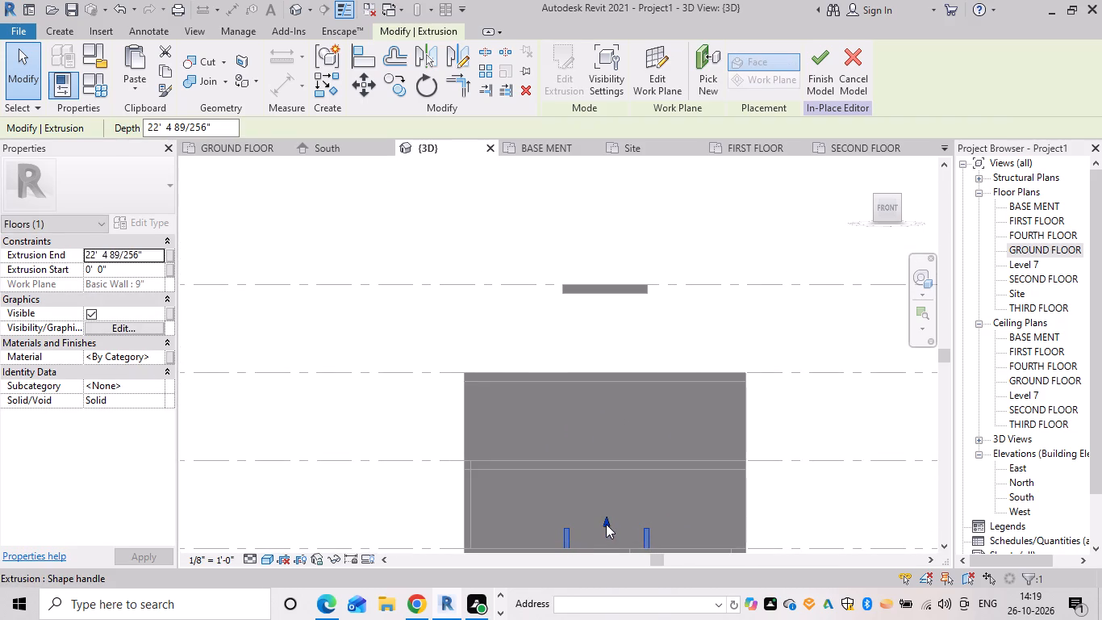
left_click_drag(604, 519, 612, 373)
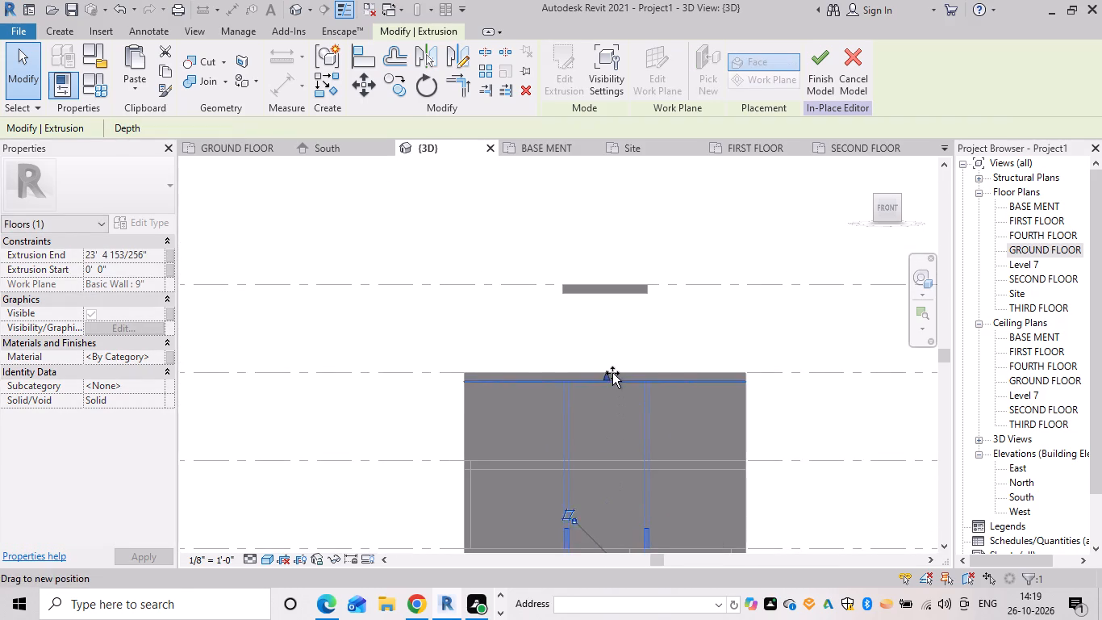
left_click_drag(612, 373, 612, 376)
key("Escape")
Inspect the two full-height posts against the facade and finish the in-place model.
scroll(699, 404, "down", 5)
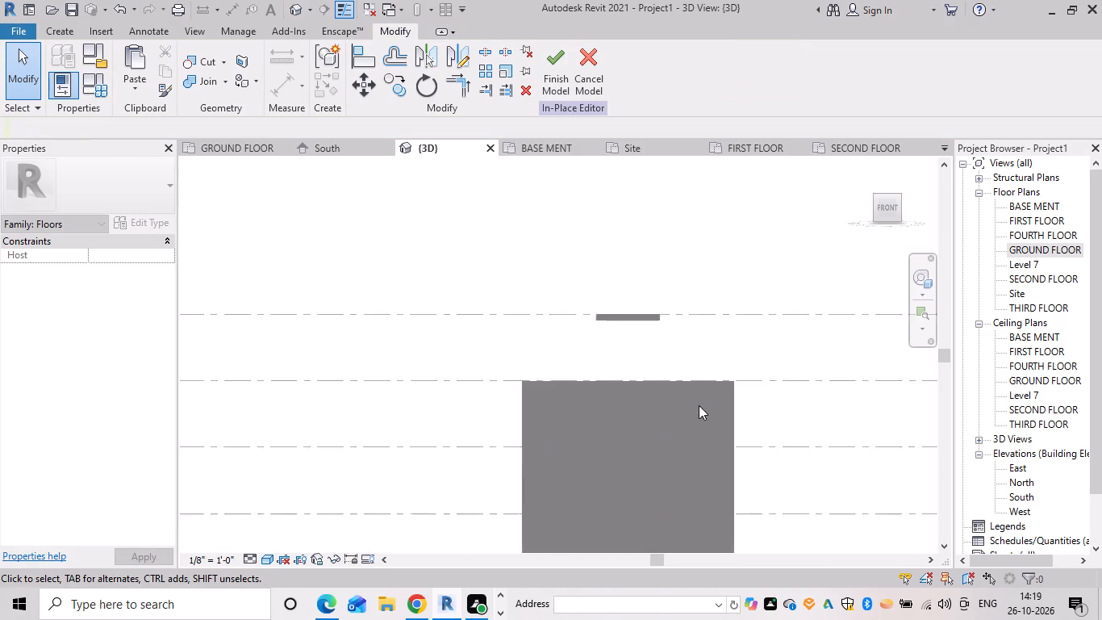
scroll(699, 405, "down", 1)
middle_click_drag(713, 411, 632, 471, "shift")
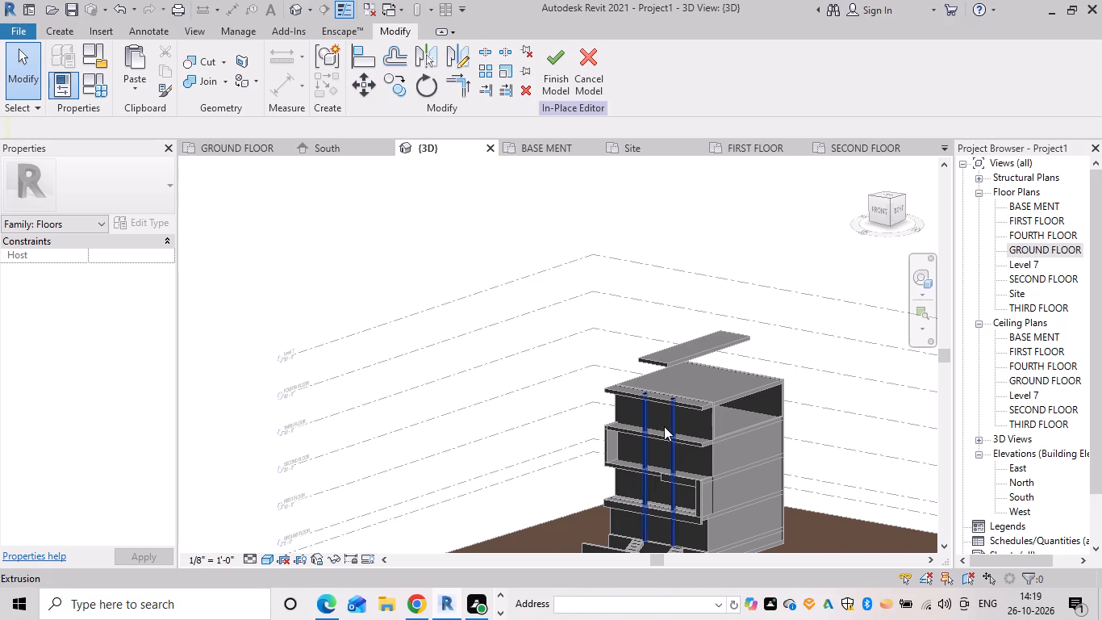
scroll(656, 490, "down", 3)
middle_click_drag(700, 478, 662, 468, "shift")
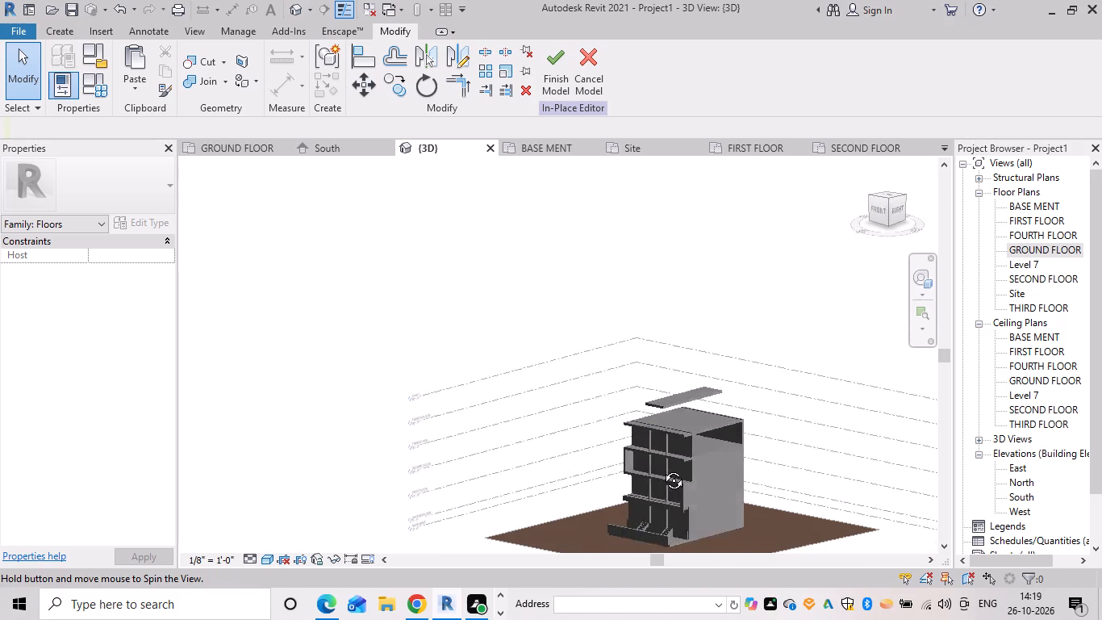
middle_click_drag(662, 468, 623, 471, "shift")
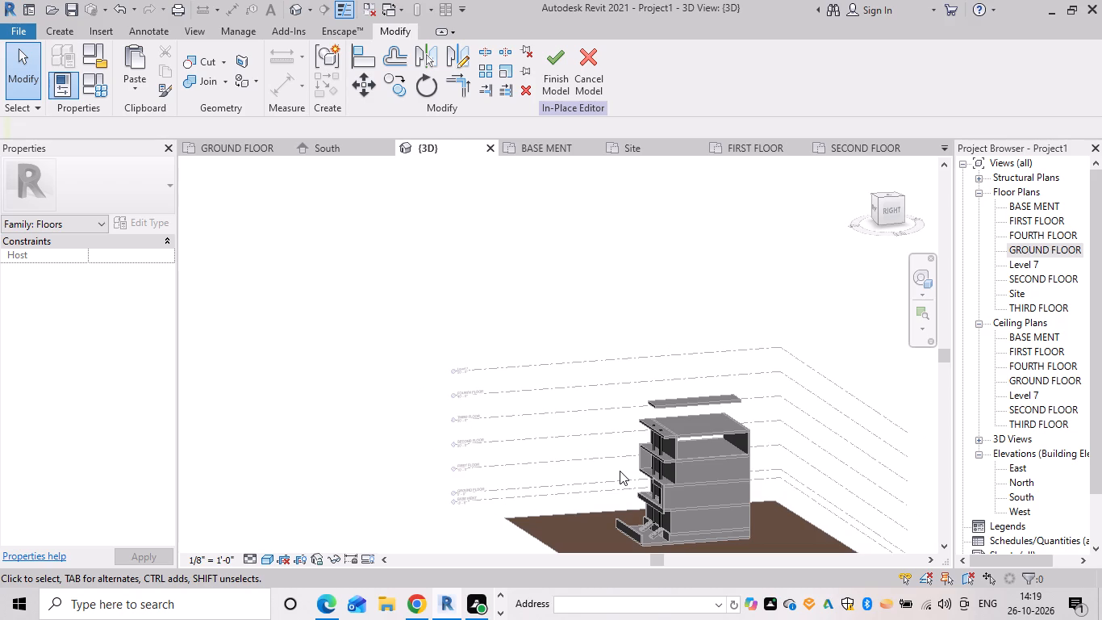
left_click(841, 70)
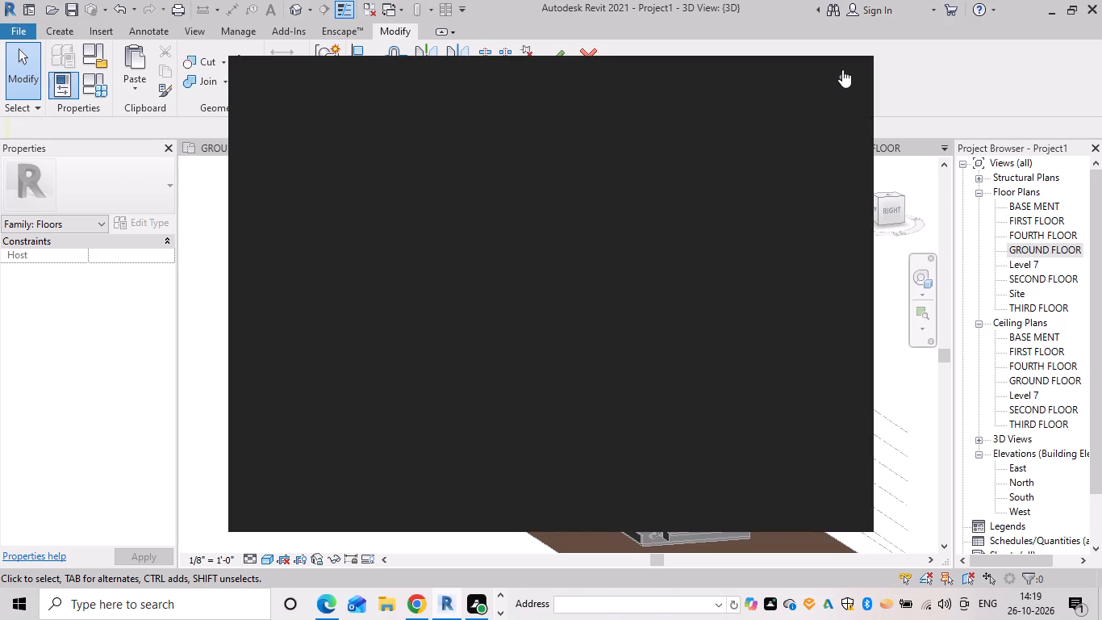
scroll(671, 475, "up", 4)
middle_click_drag(666, 458, 657, 270)
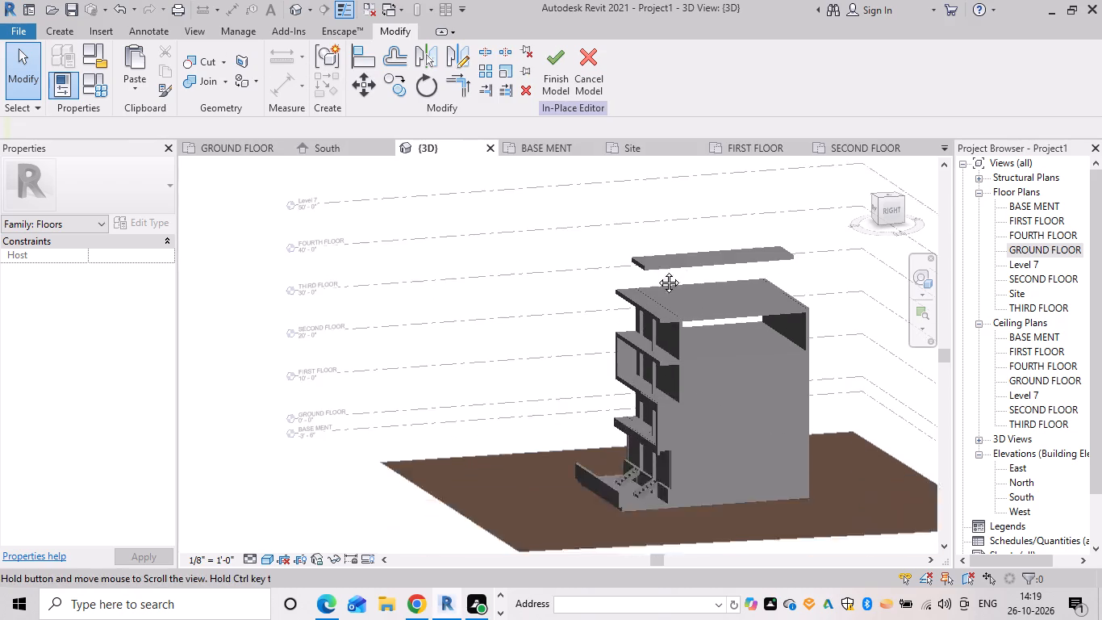
middle_click_drag(657, 270, 656, 269)
scroll(631, 356, "up", 1)
middle_click_drag(559, 350, 675, 318, "shift")
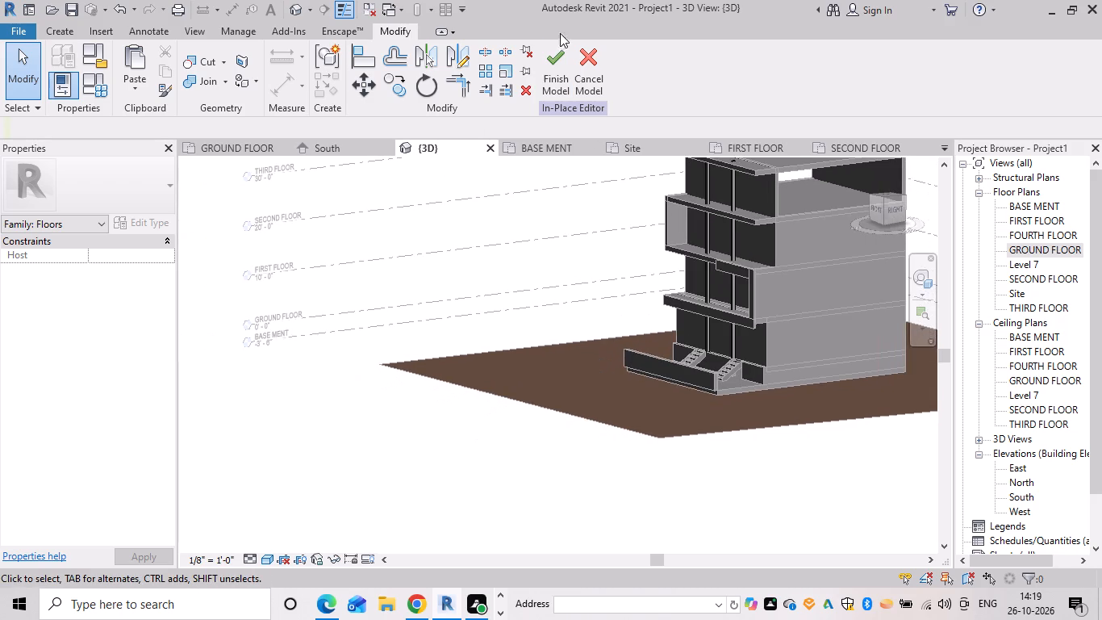
left_click(546, 66)
Shorten the upper arm of the first-floor in-place frame so that its free end lies at the east post.
middle_click_drag(661, 325, 741, 319, "shift")
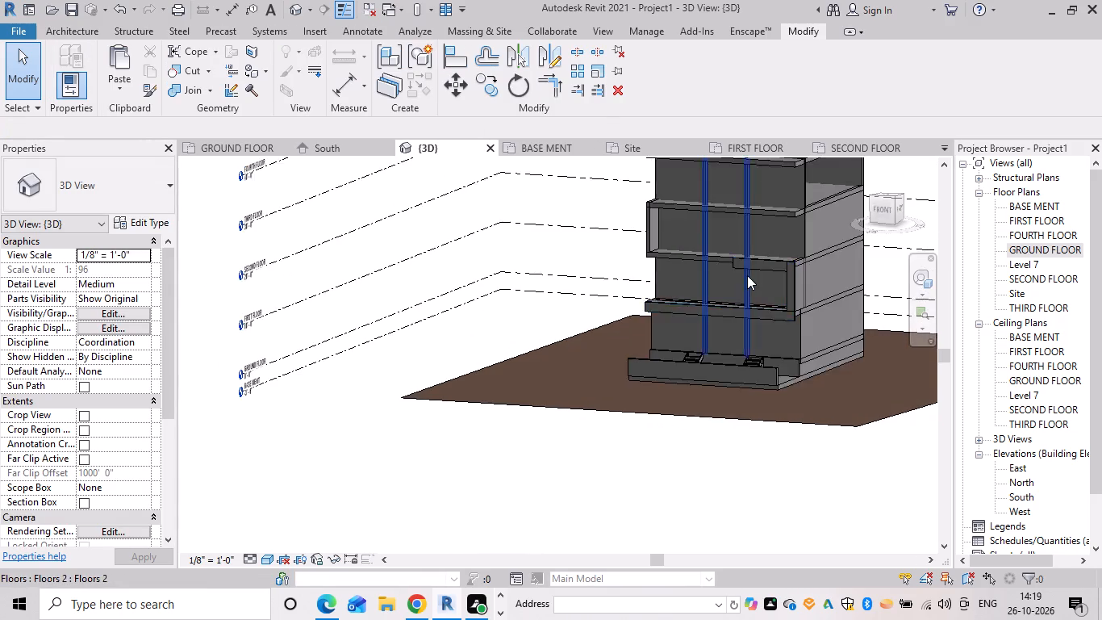
scroll(747, 275, "up", 4)
scroll(553, 337, "up", 3)
scroll(640, 338, "up", 1)
middle_click_drag(638, 338, 382, 354)
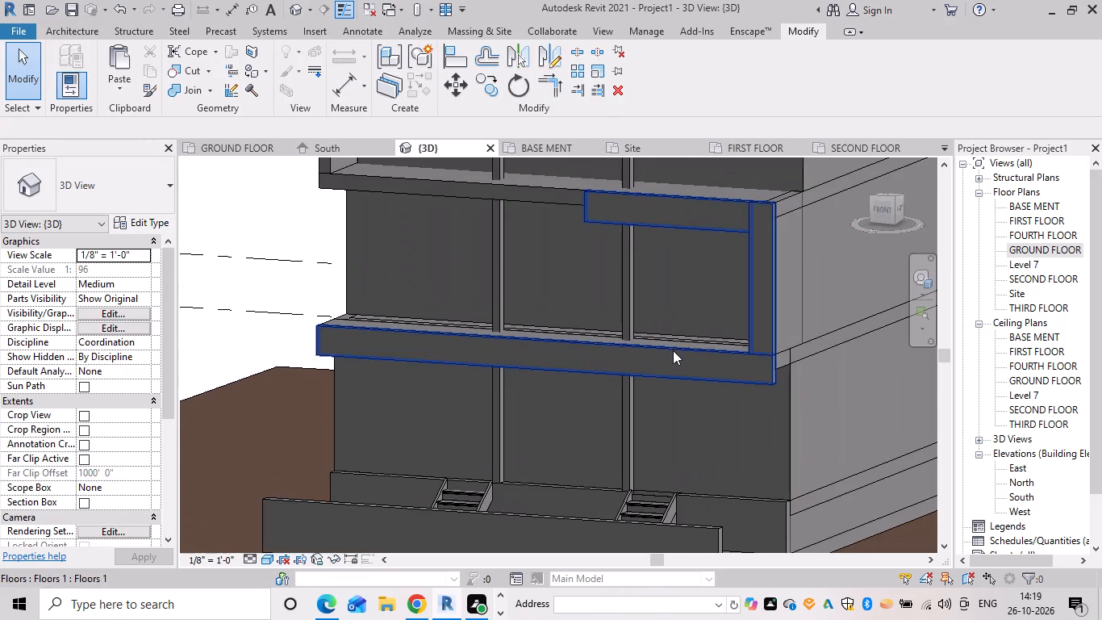
middle_click_drag(728, 341, 779, 305, "shift")
middle_click_drag(682, 296, 728, 308, "shift")
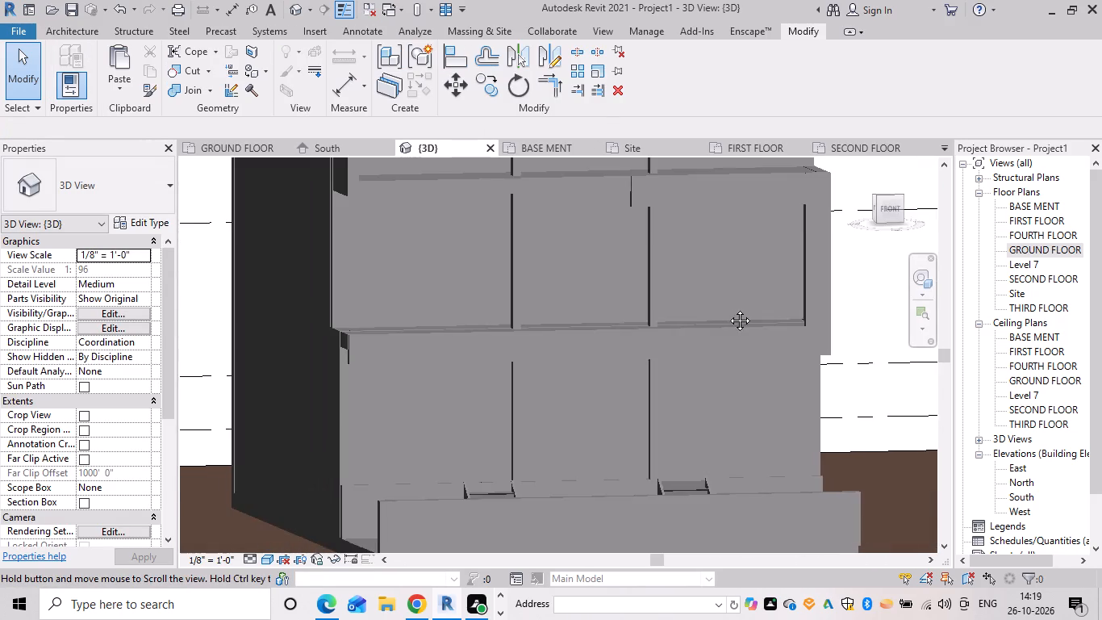
middle_click_drag(728, 308, 699, 310, "shift")
middle_click_drag(693, 308, 658, 448)
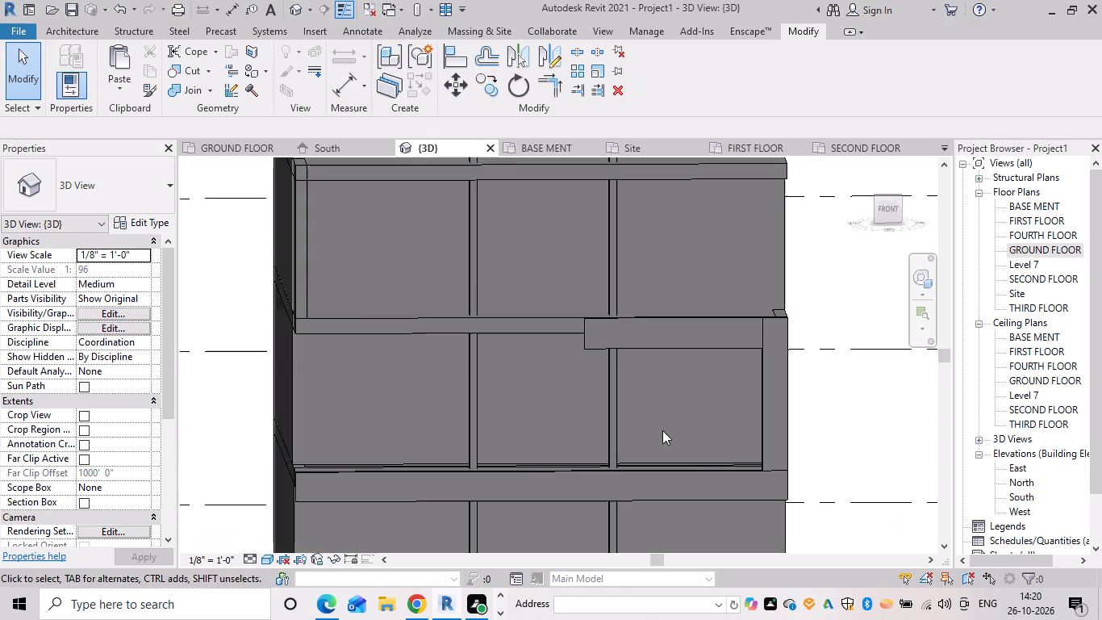
middle_click(683, 413, "shift")
left_click(650, 345)
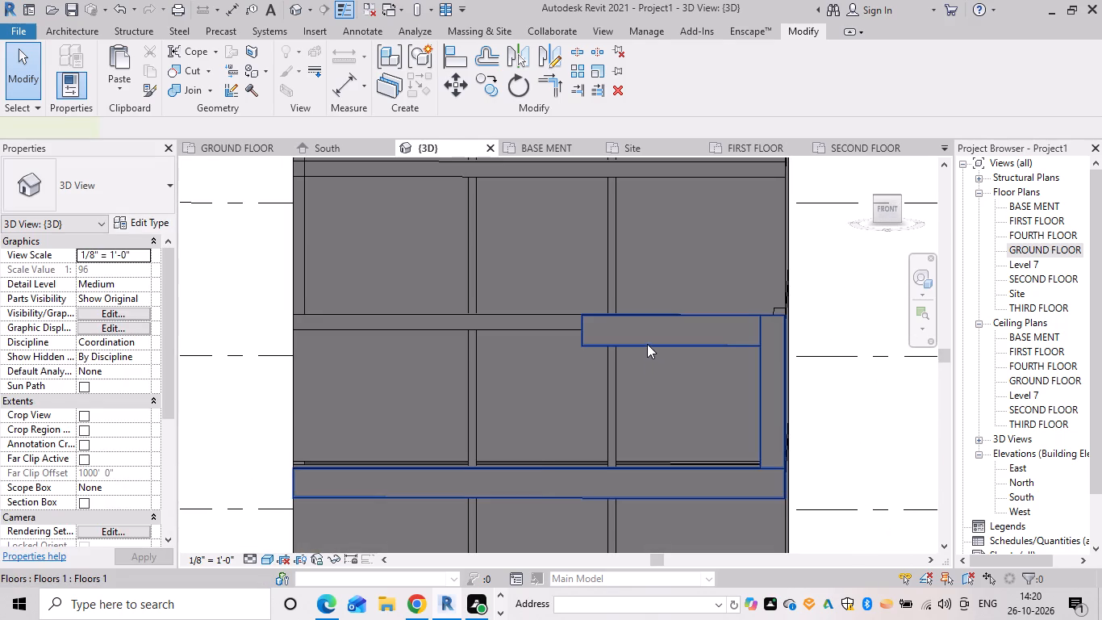
left_click_drag(578, 327, 588, 326)
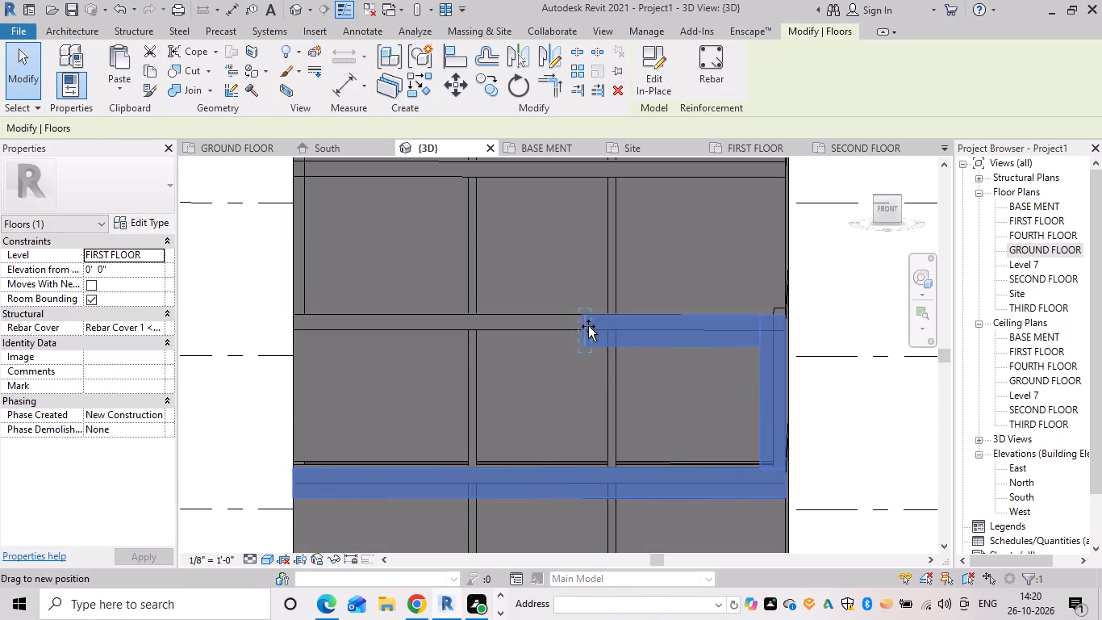
left_click_drag(588, 326, 611, 325)
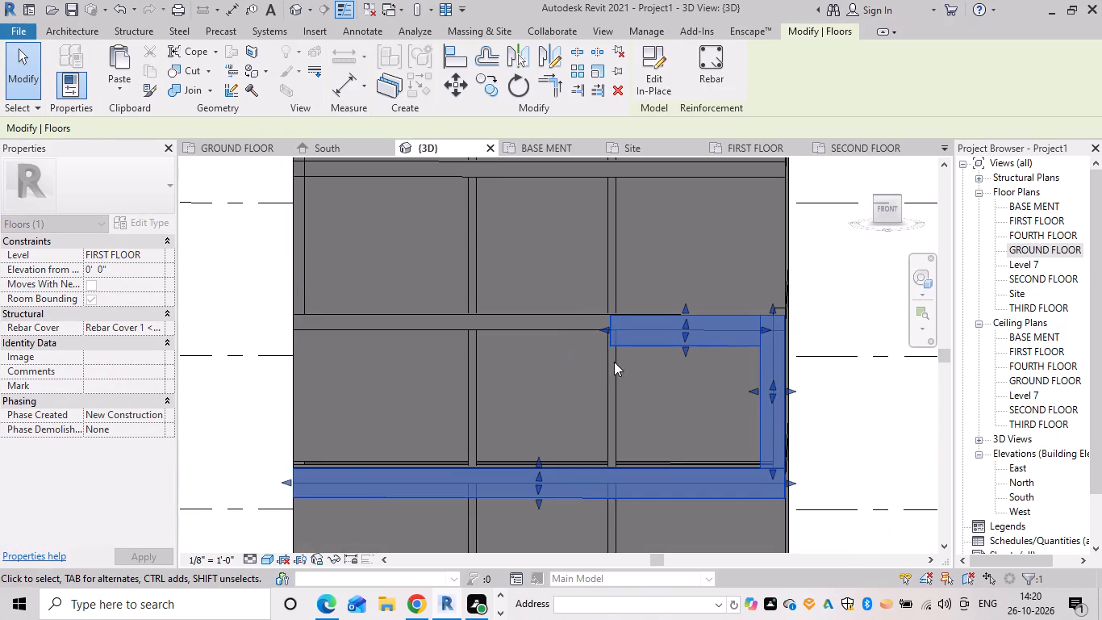
scroll(628, 354, "up", 4)
left_click(624, 362)
scroll(611, 312, "up", 4)
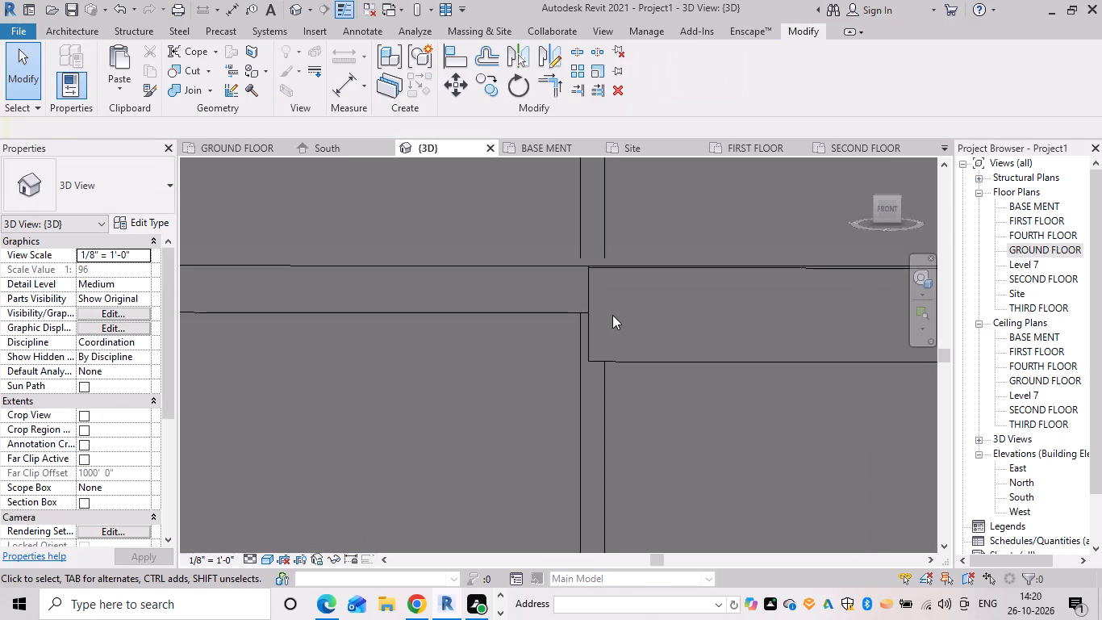
Examine the free end of the first-floor frame's upper arm against the slab and east post, including from below.
scroll(646, 391, "down", 4)
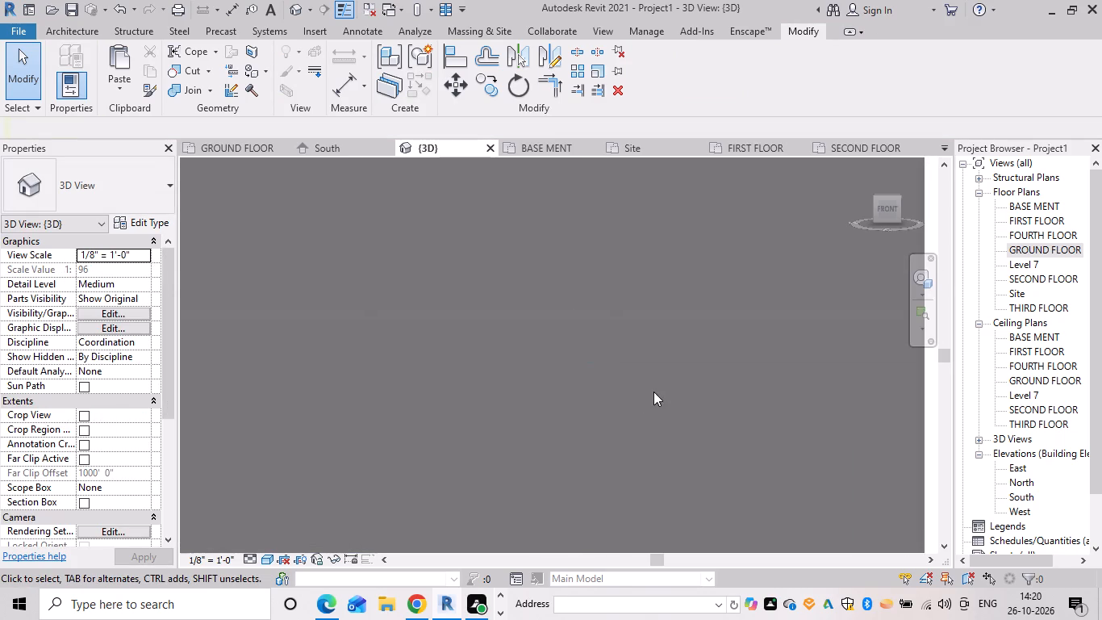
middle_click_drag(627, 399, 724, 415, "shift")
scroll(668, 402, "down", 2)
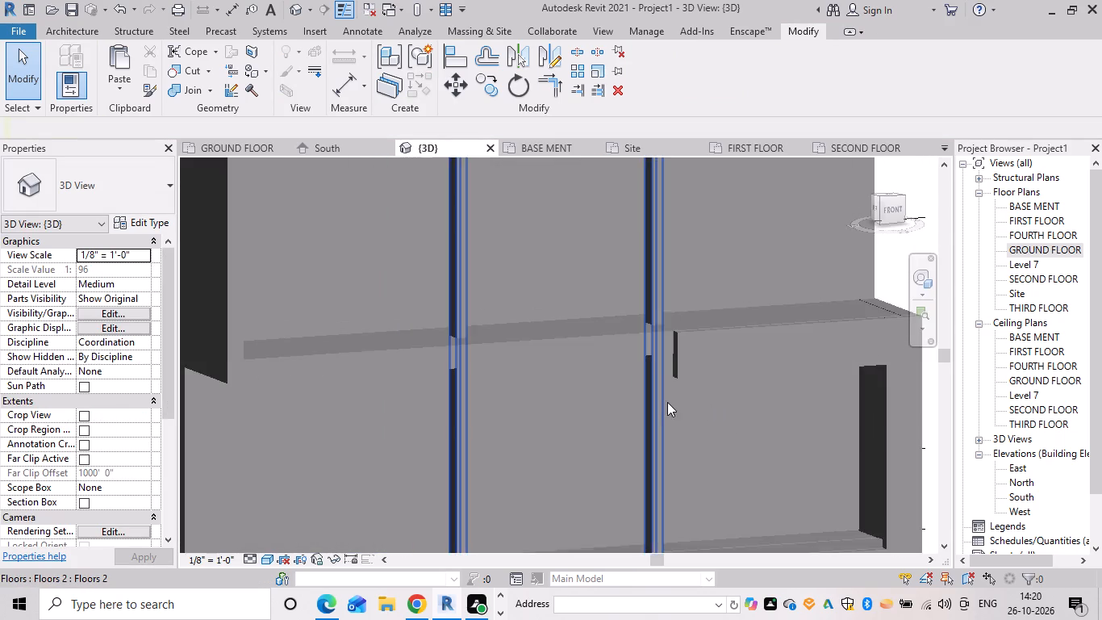
scroll(662, 391, "down", 2)
middle_click_drag(606, 408, 684, 406, "shift")
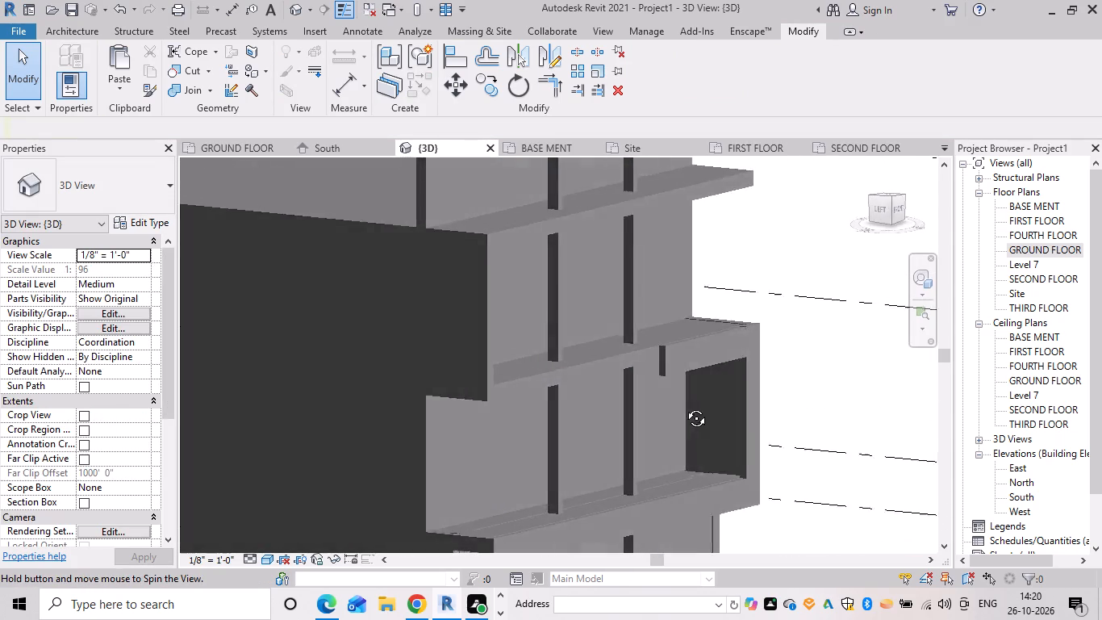
middle_click_drag(684, 406, 712, 400, "shift")
scroll(636, 391, "up", 6)
middle_click_drag(703, 371, 726, 312, "shift")
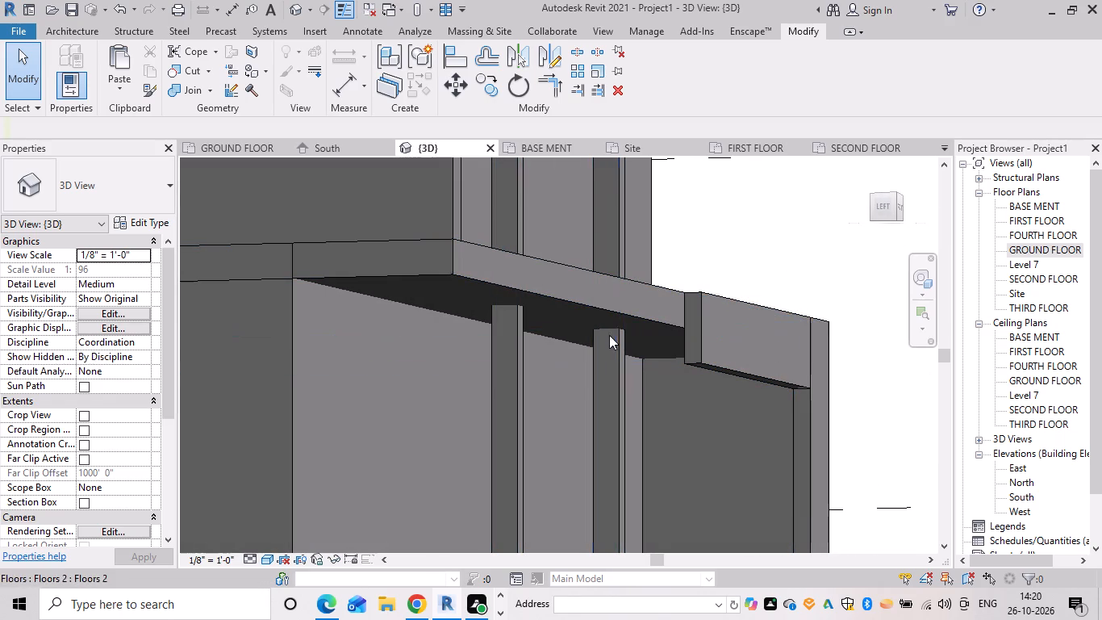
Create a new in-place model in the Floors category, keeping the default name.
left_click(80, 28)
left_click(198, 89)
left_click(251, 149)
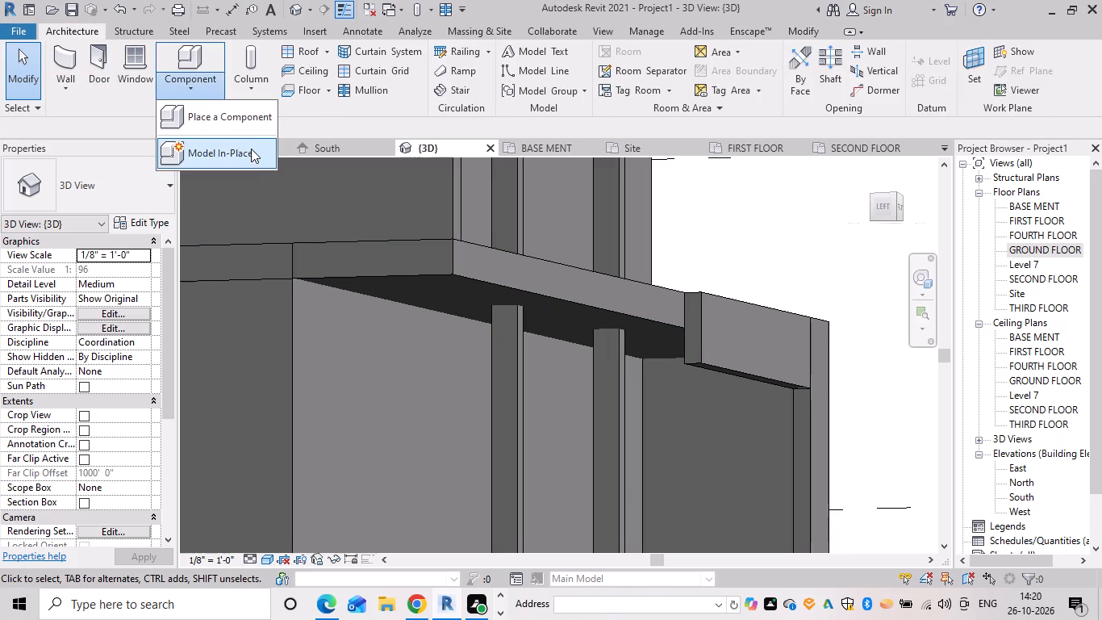
left_click(494, 256)
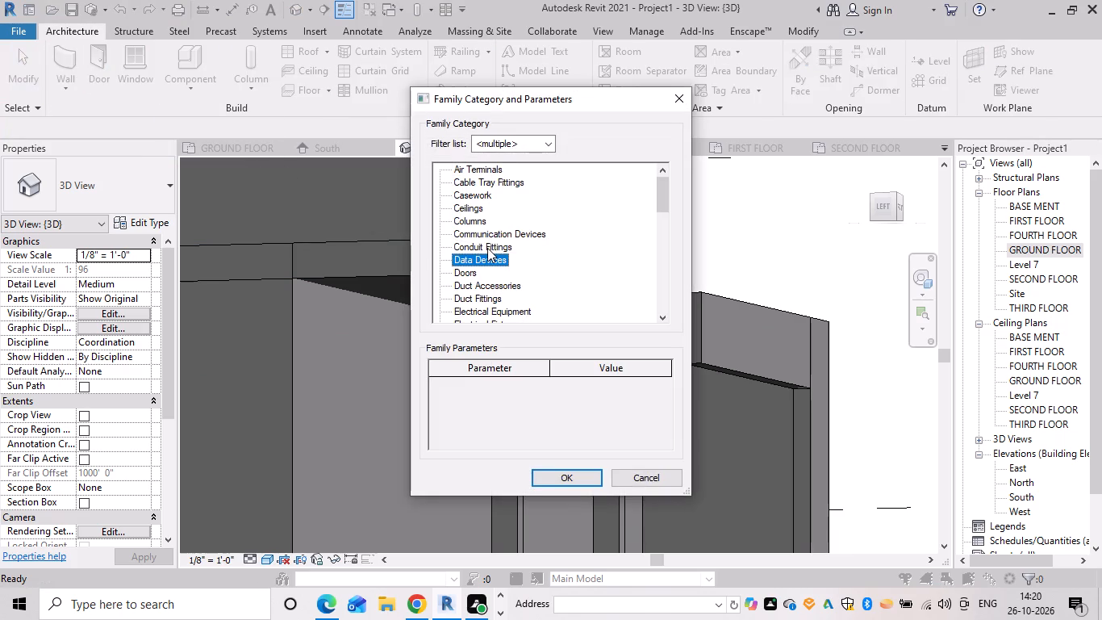
key("f")
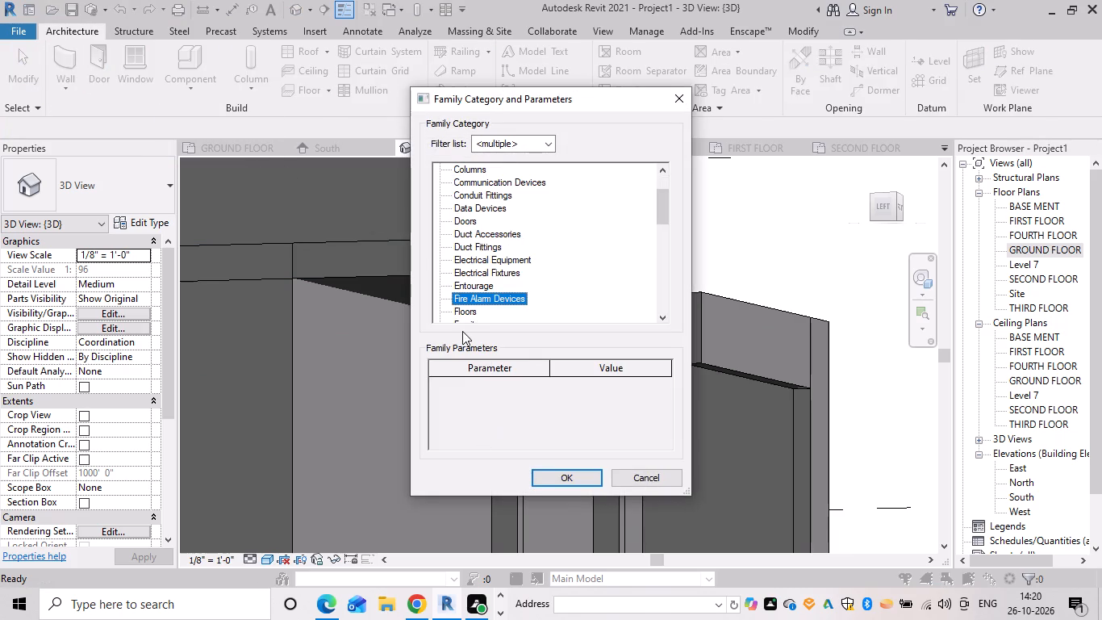
left_click(470, 311)
left_click(553, 480)
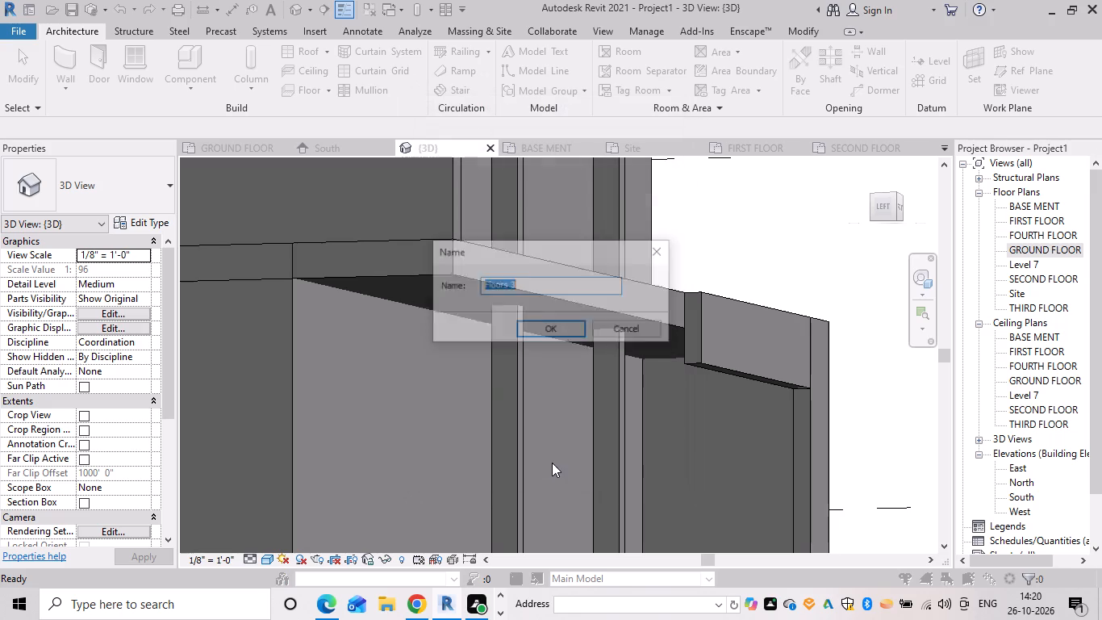
left_click(558, 326)
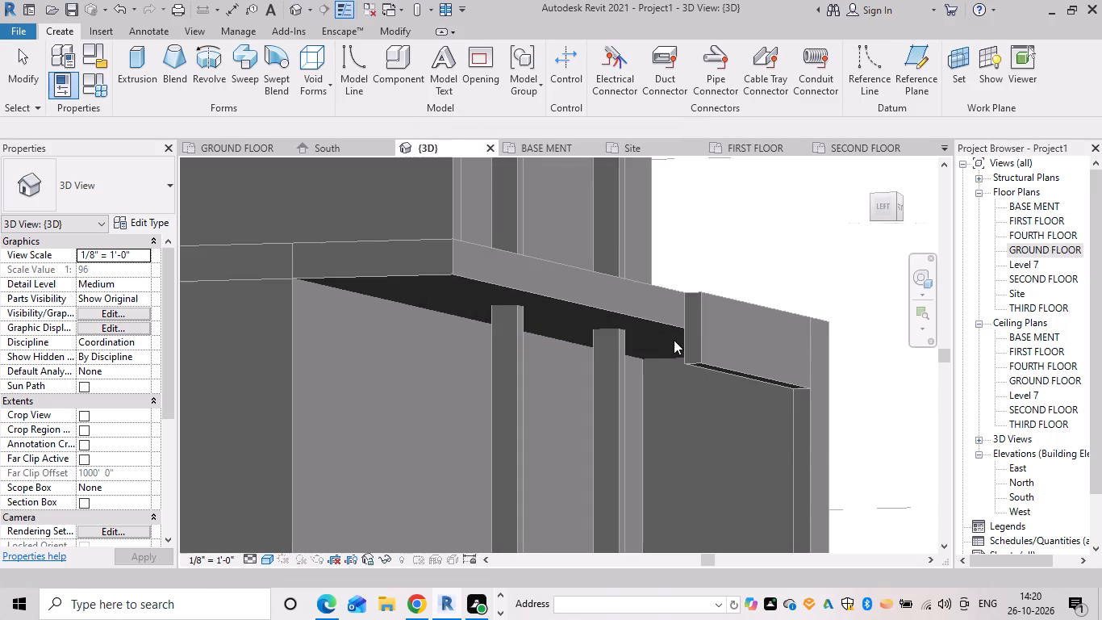
Start an extrusion and set its work plane to the underside of the slab beside the frame's upper arm.
left_click(135, 91)
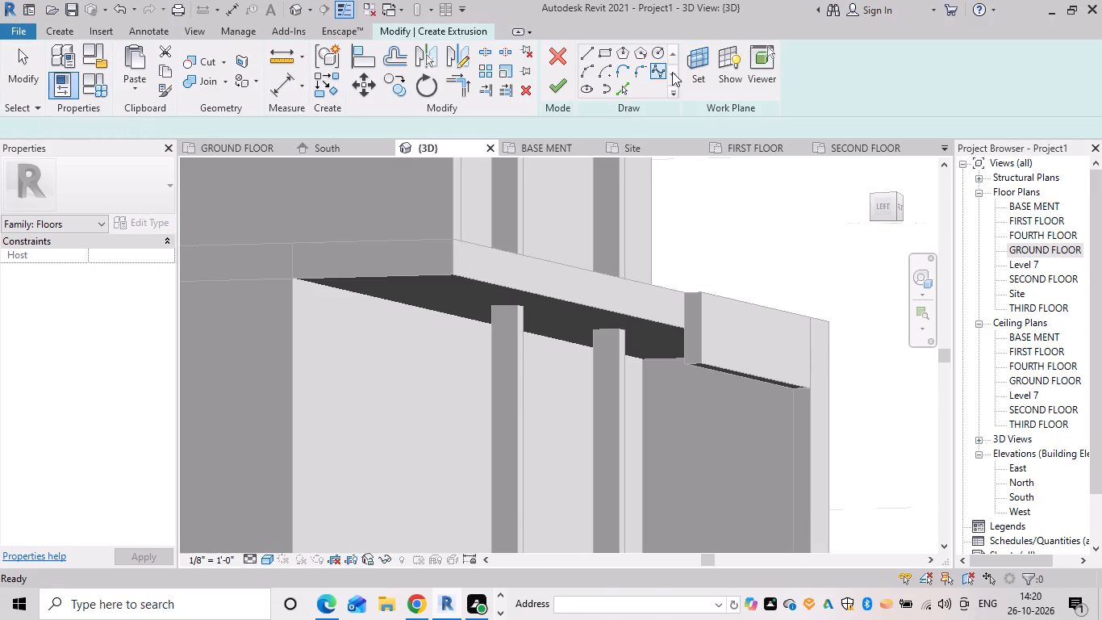
left_click(693, 72)
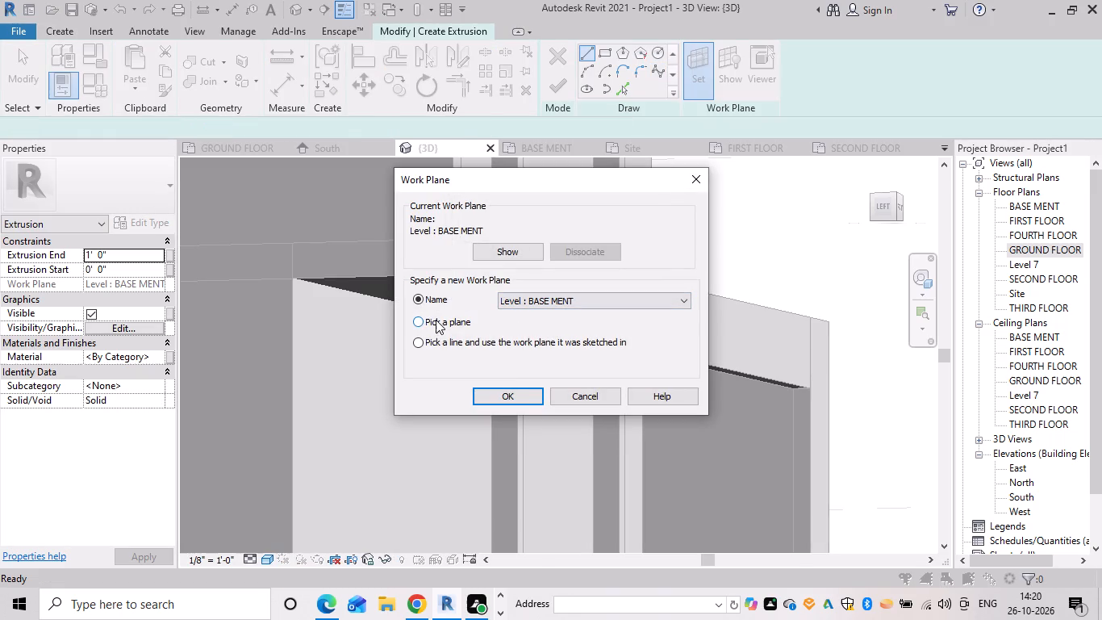
left_click(432, 325)
left_click(521, 393)
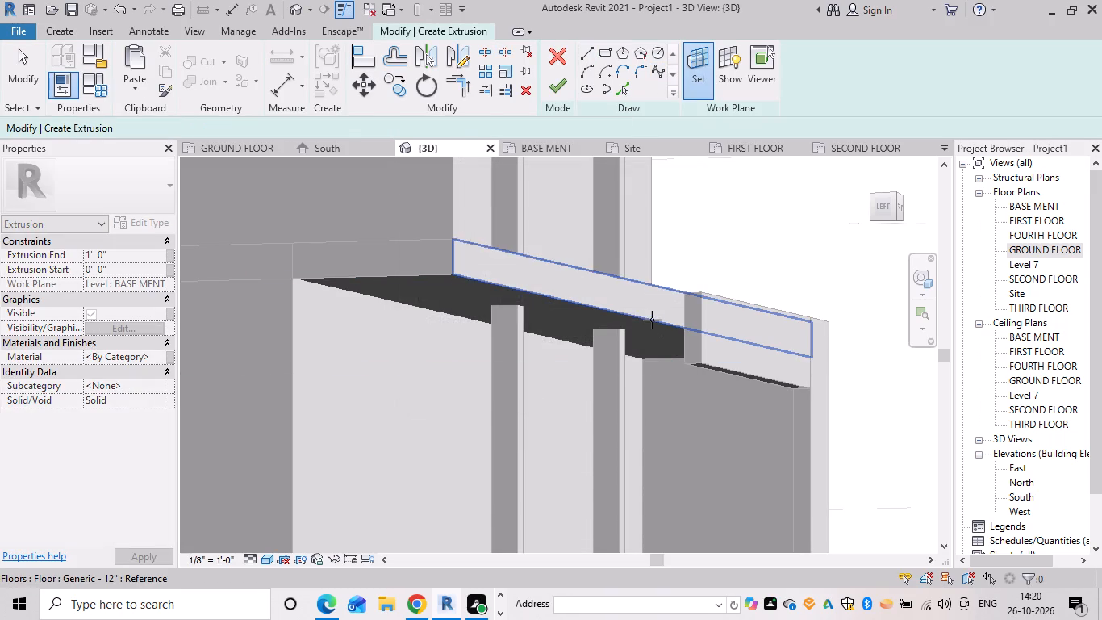
left_click(643, 321)
Sketch a rectangle about 7'-6" long under the slab from the frame arm's free end past the east post and finish the 1'-0" extrusion.
left_click(607, 57)
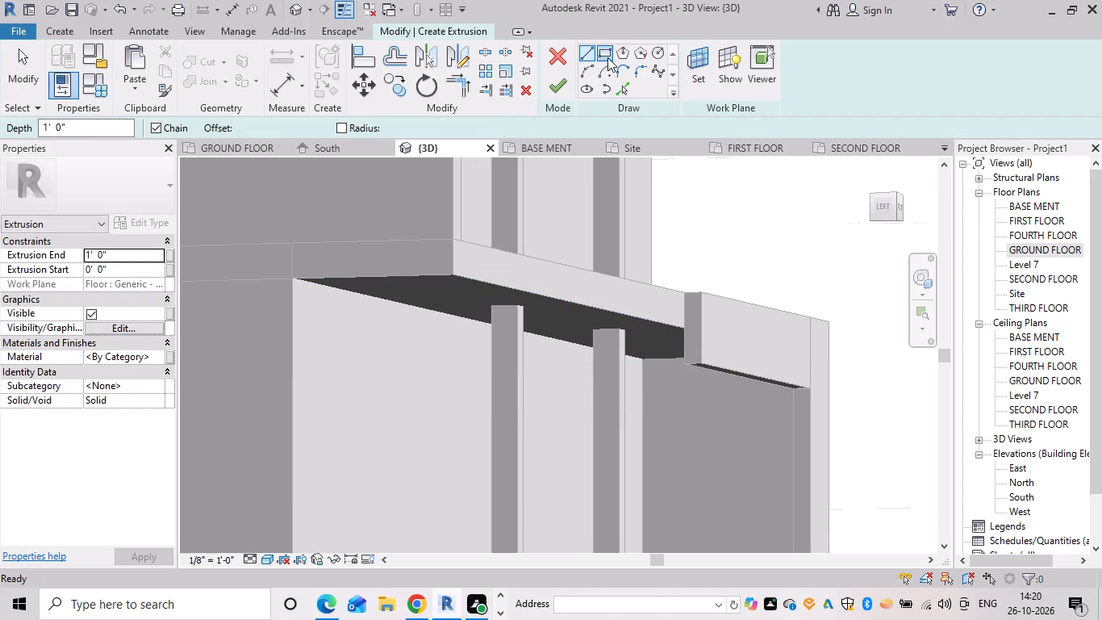
left_click_drag(607, 57, 607, 103)
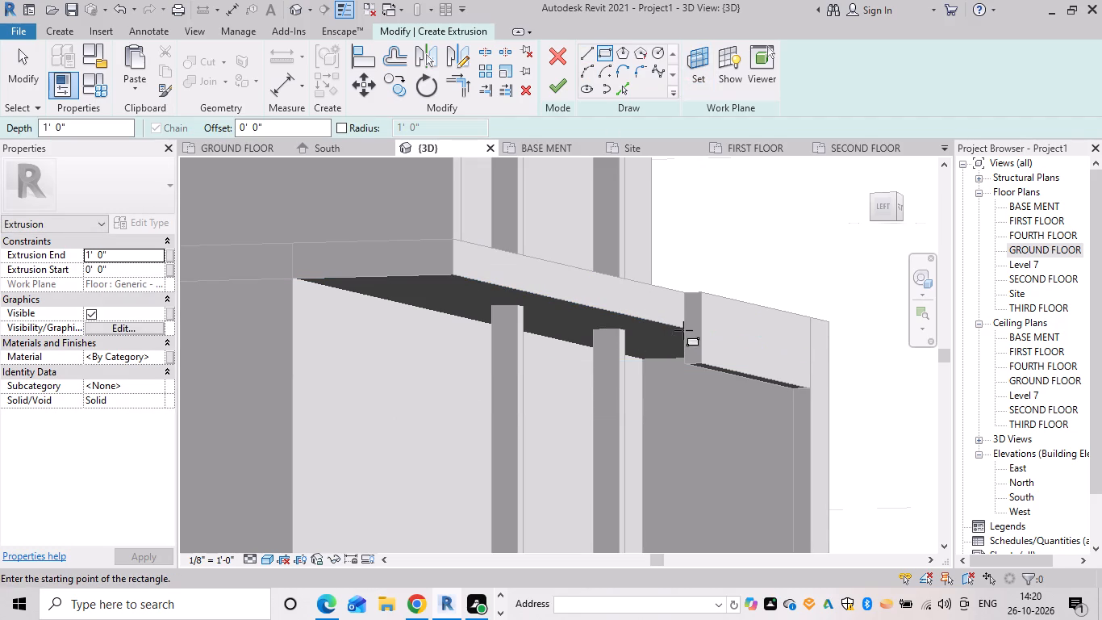
left_click_drag(683, 330, 660, 336)
scroll(565, 401, "down", 4)
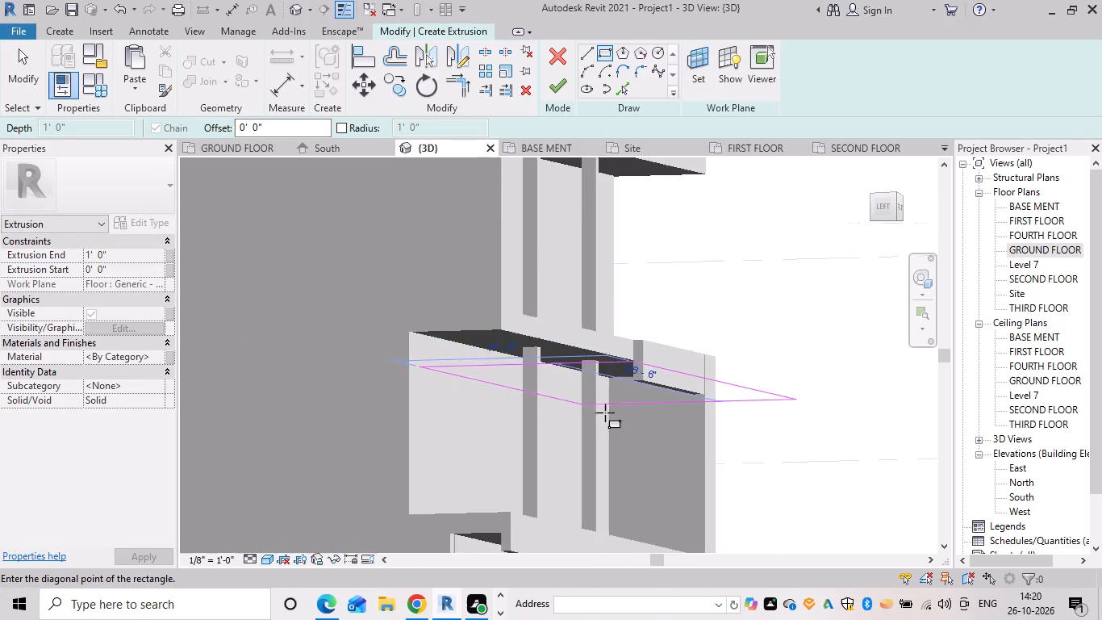
scroll(652, 421, "down", 4)
middle_click_drag(656, 417, 574, 496, "shift")
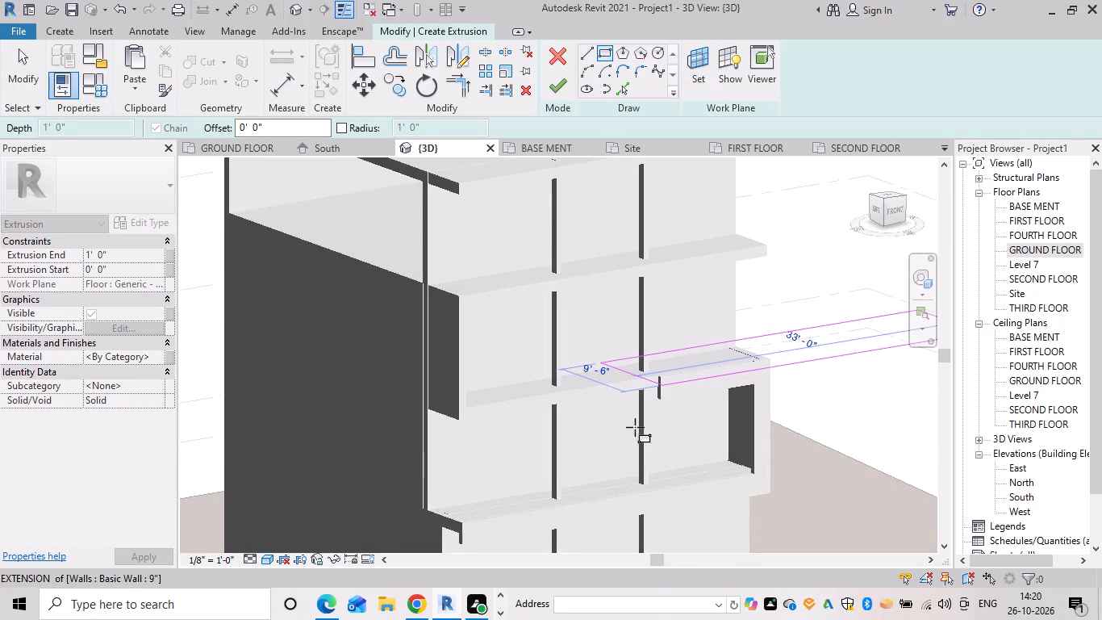
scroll(637, 356, "up", 1)
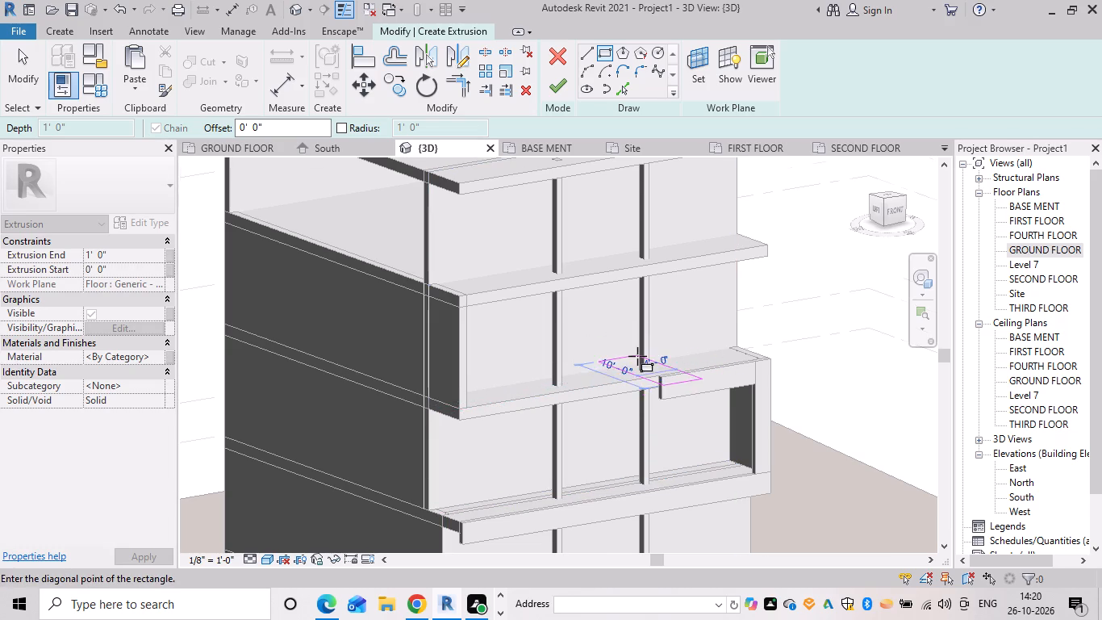
scroll(637, 356, "up", 7)
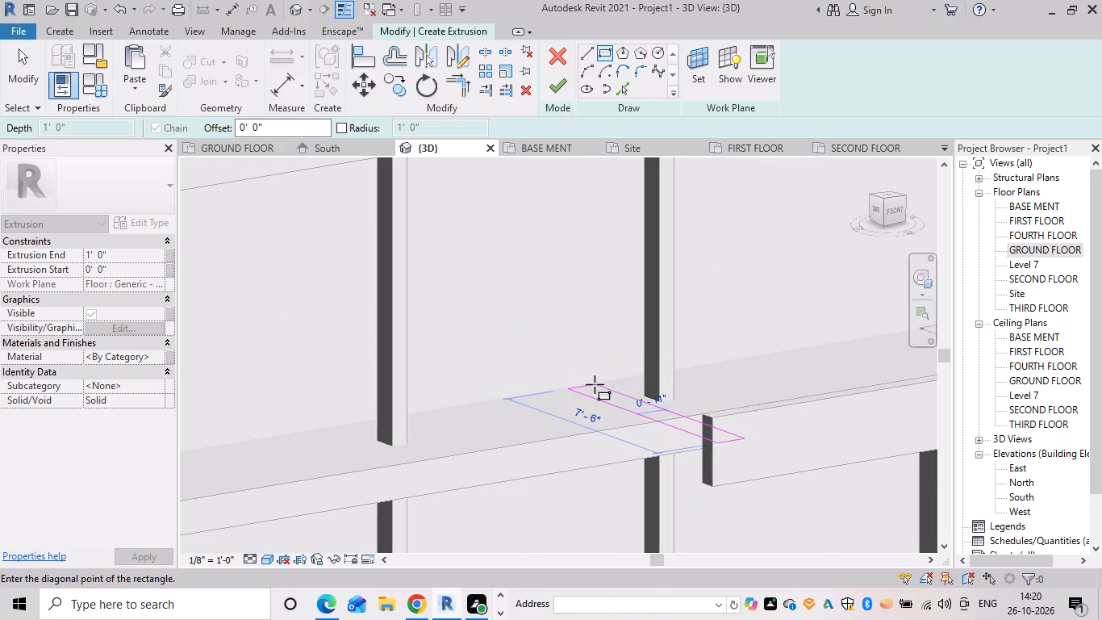
left_click(595, 382)
key("Escape")
key("Escape")
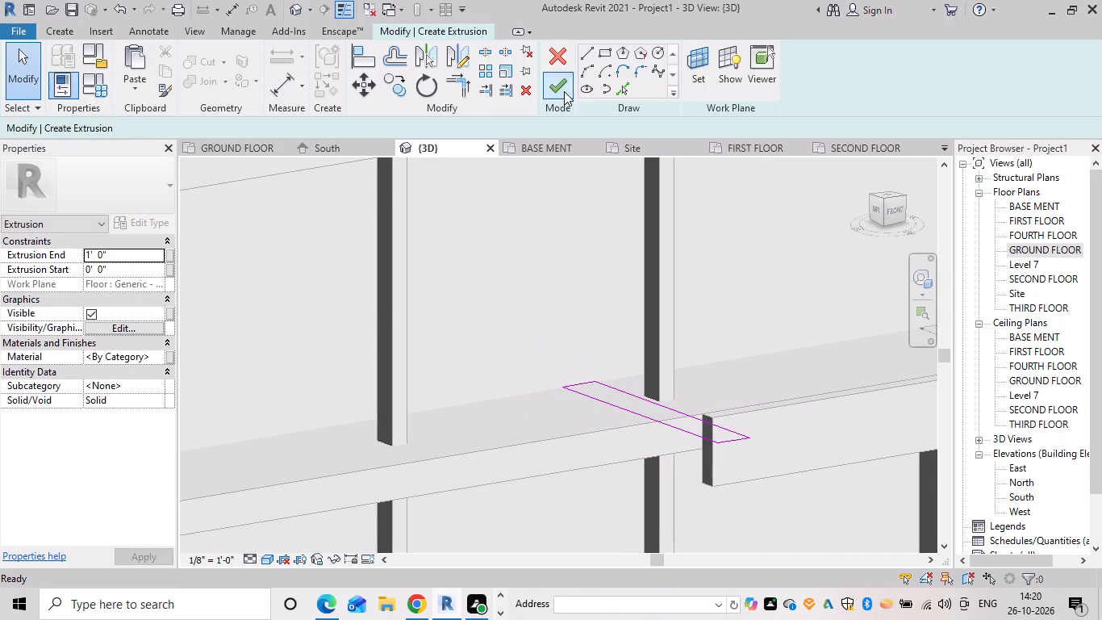
left_click(564, 91)
left_click(840, 77)
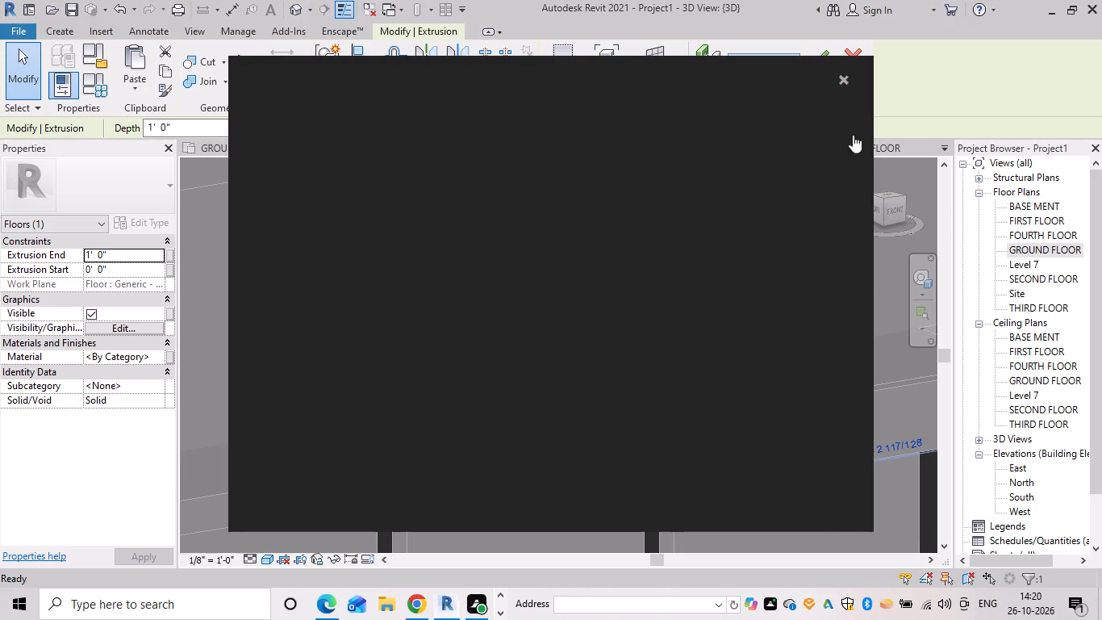
Adjust the new block's two sides, aligning its east side with the frame arm's free end and narrowing it from the west.
scroll(773, 421, "down", 4)
middle_click_drag(772, 413, 809, 319, "shift")
key("Escape")
middle_click_drag(783, 463, 770, 463, "shift")
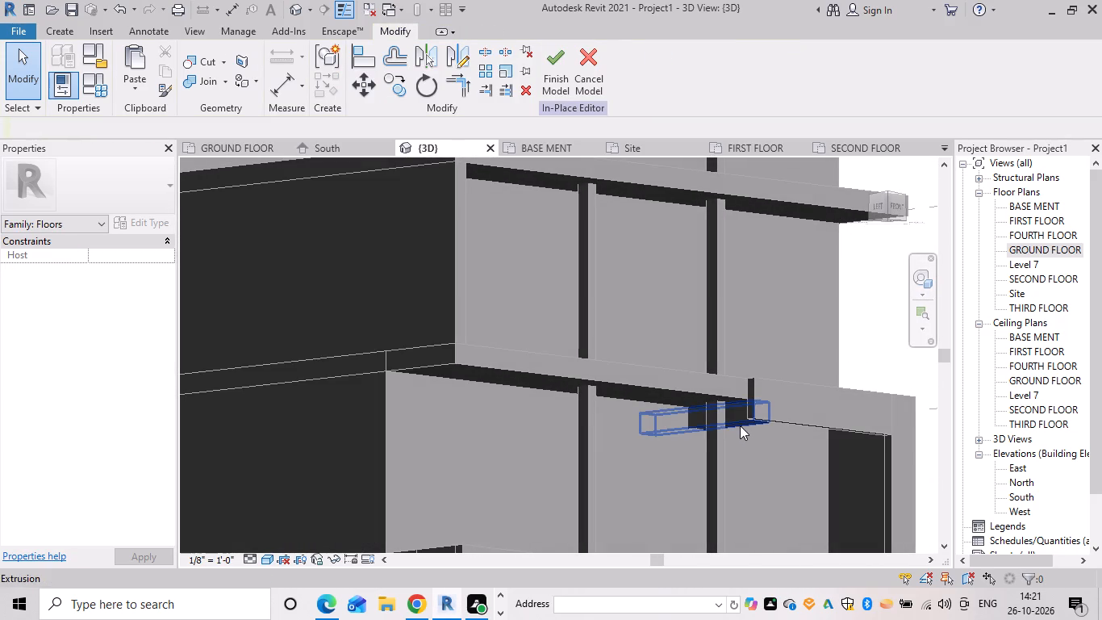
left_click(740, 425)
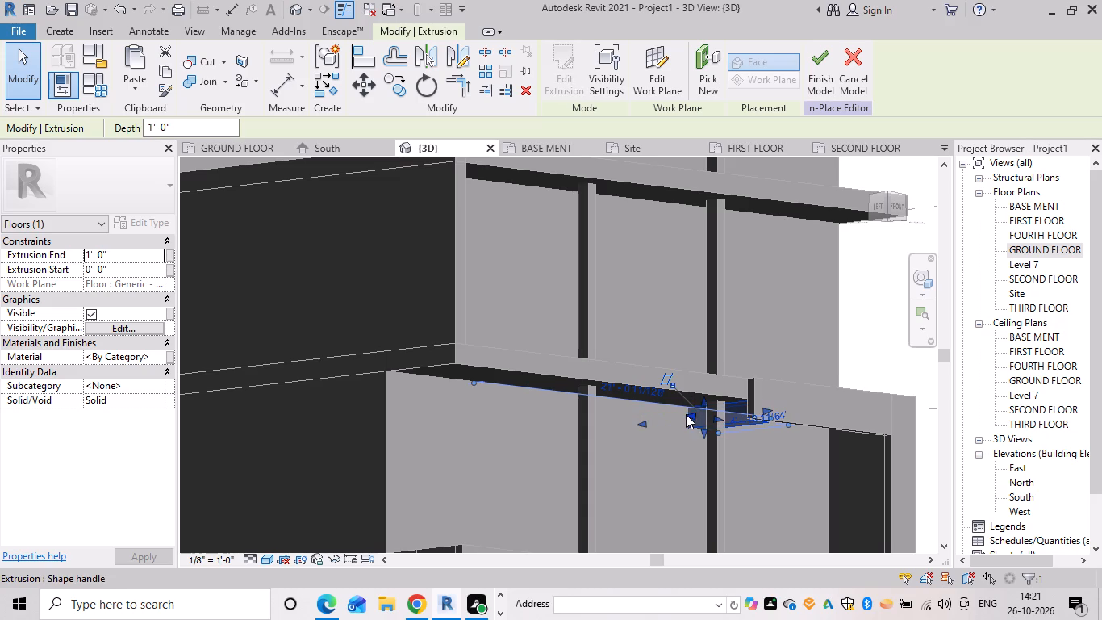
left_click_drag(687, 414, 648, 419)
scroll(770, 484, "down", 4)
middle_click_drag(782, 484, 705, 515, "shift")
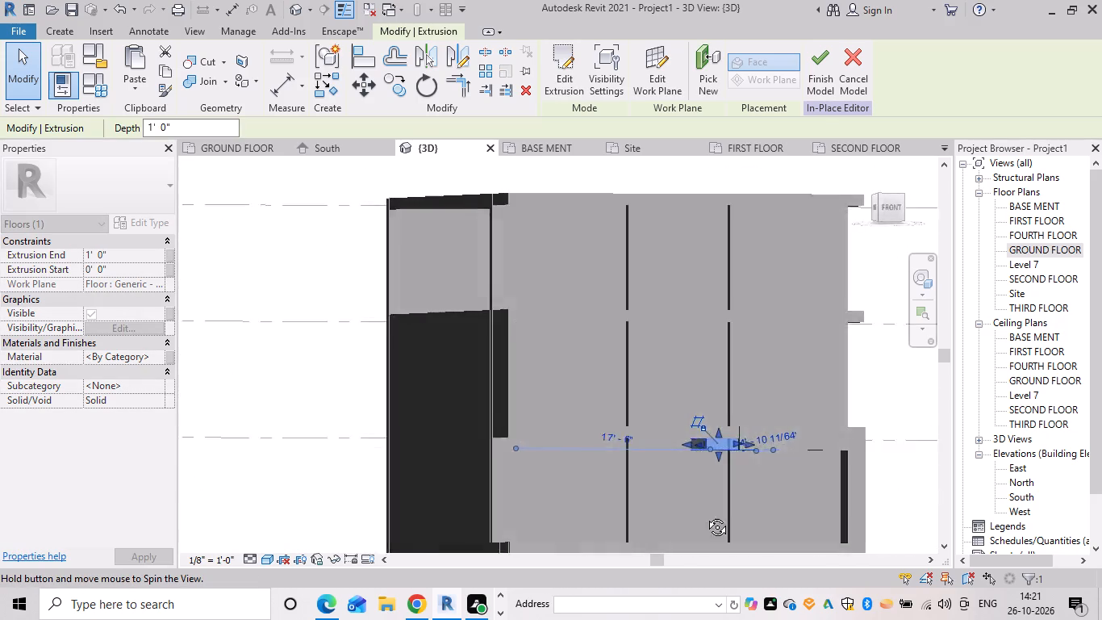
middle_click_drag(705, 515, 683, 507, "shift")
scroll(758, 445, "up", 9)
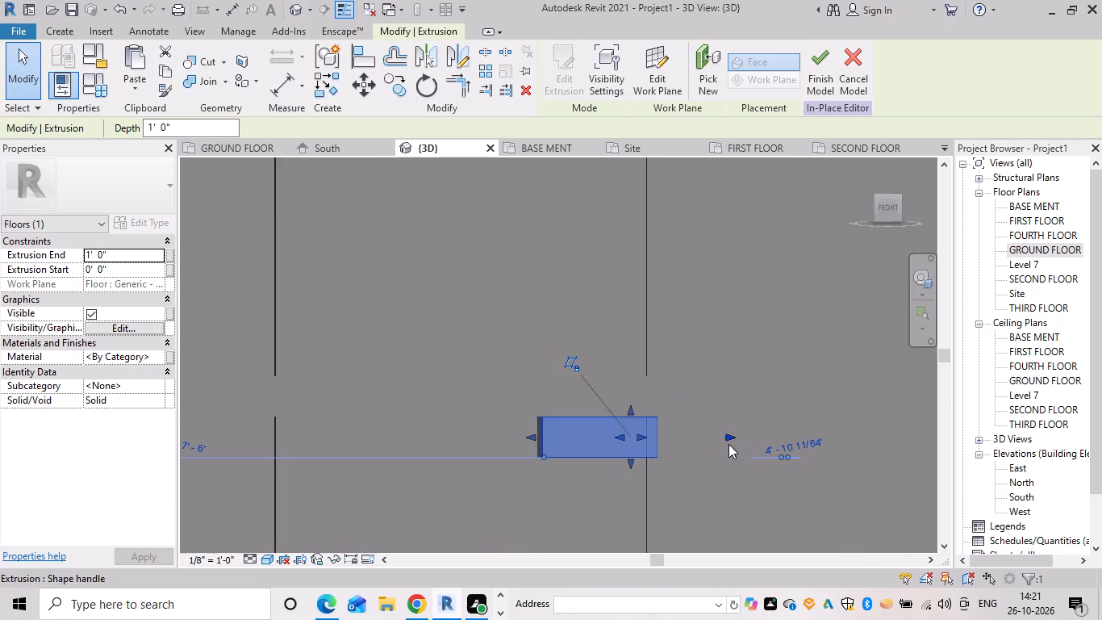
left_click_drag(733, 434, 654, 437)
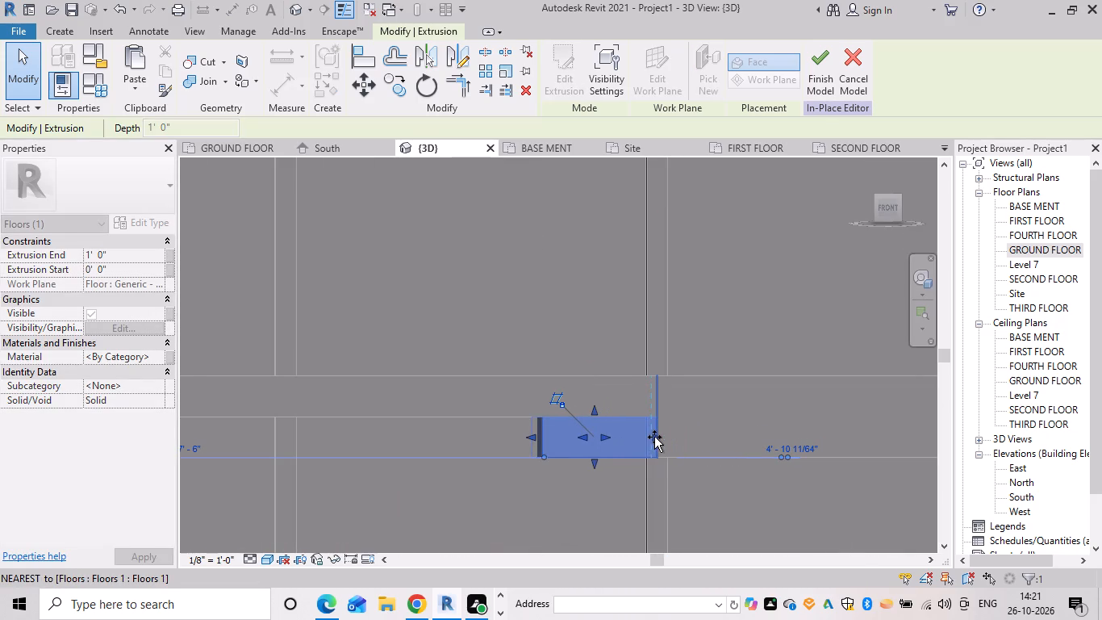
left_click_drag(654, 437, 655, 438)
left_click_drag(531, 436, 604, 440)
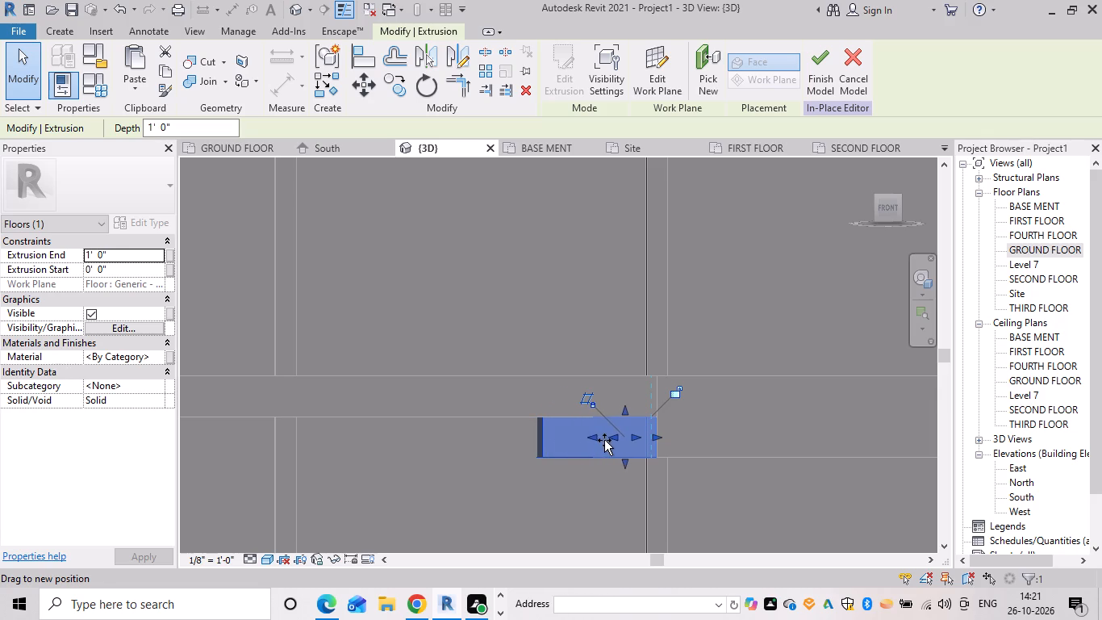
left_click_drag(604, 440, 627, 438)
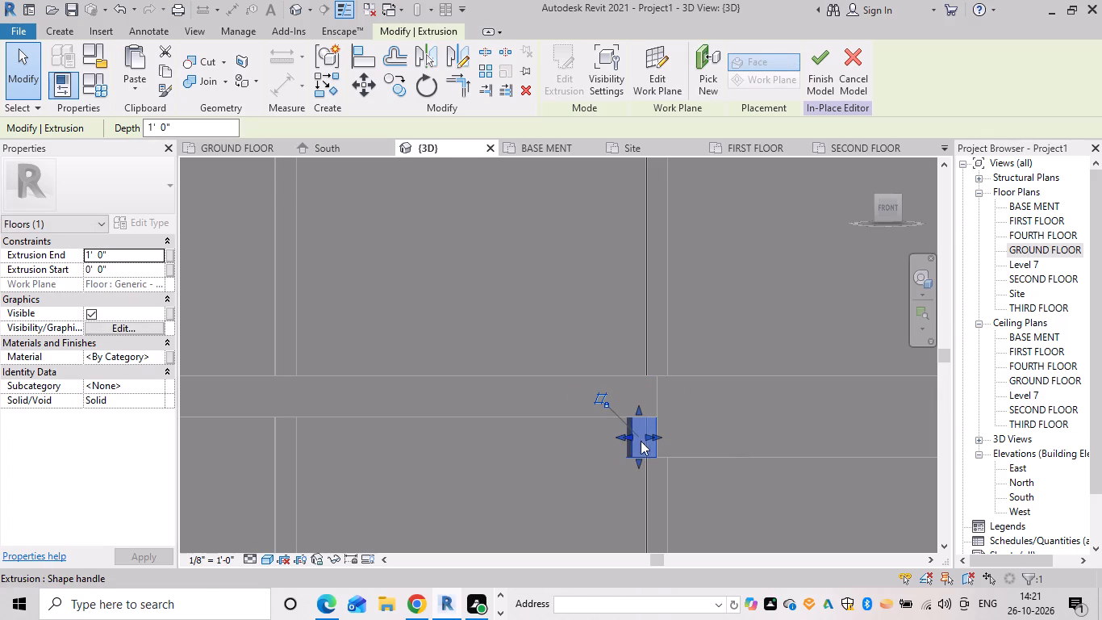
key("Escape")
Stretch the block's front end outward to the slab's front edge so it meets the frame arm.
middle_click_drag(628, 489, 707, 510, "shift")
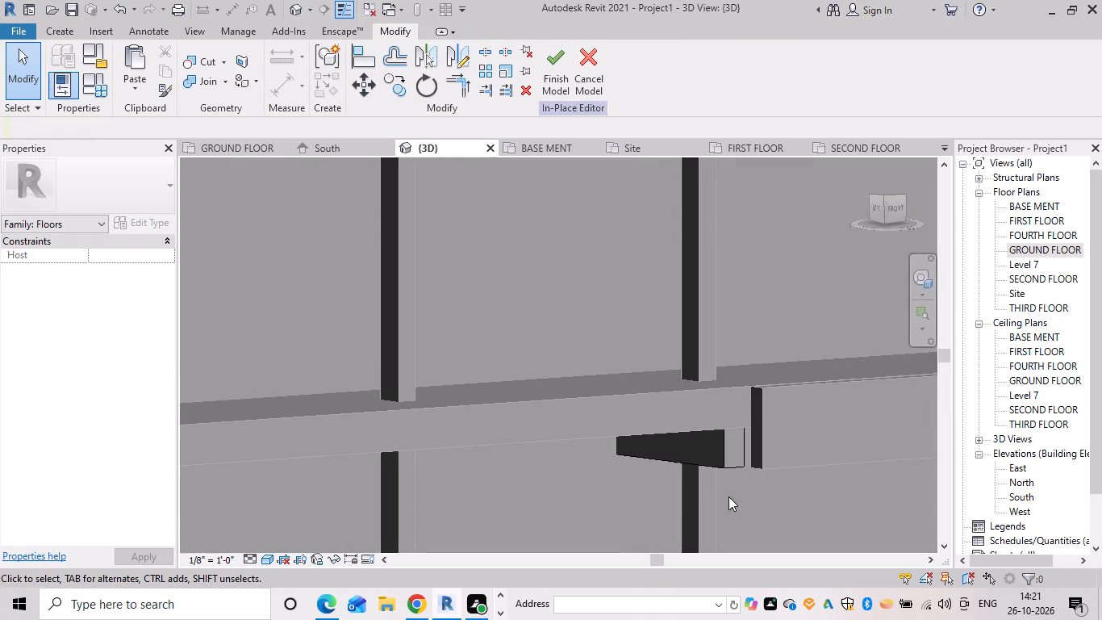
middle_click_drag(711, 496, 824, 459, "shift")
left_click(766, 452)
scroll(801, 452, "up", 5)
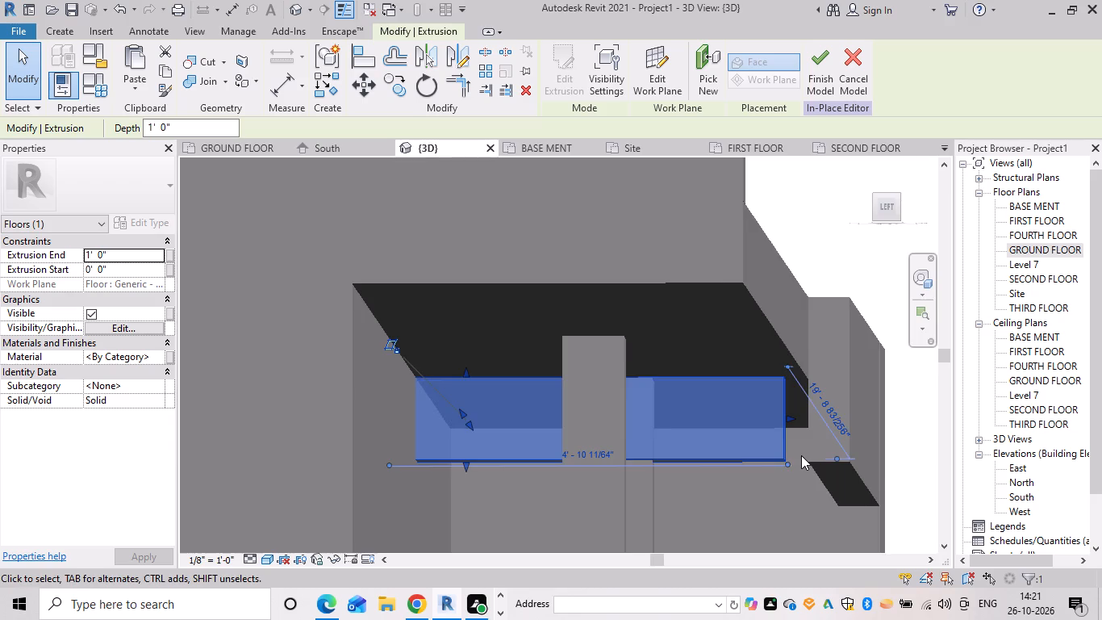
scroll(801, 455, "up", 5)
left_click_drag(770, 381, 791, 387)
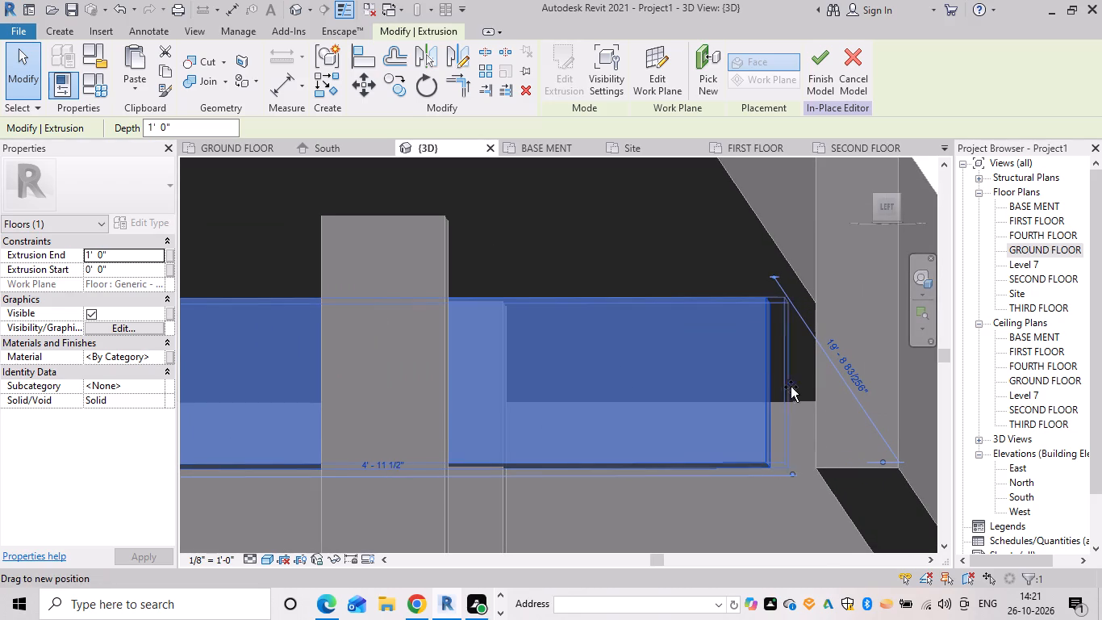
left_click_drag(791, 387, 810, 389)
left_click(759, 515)
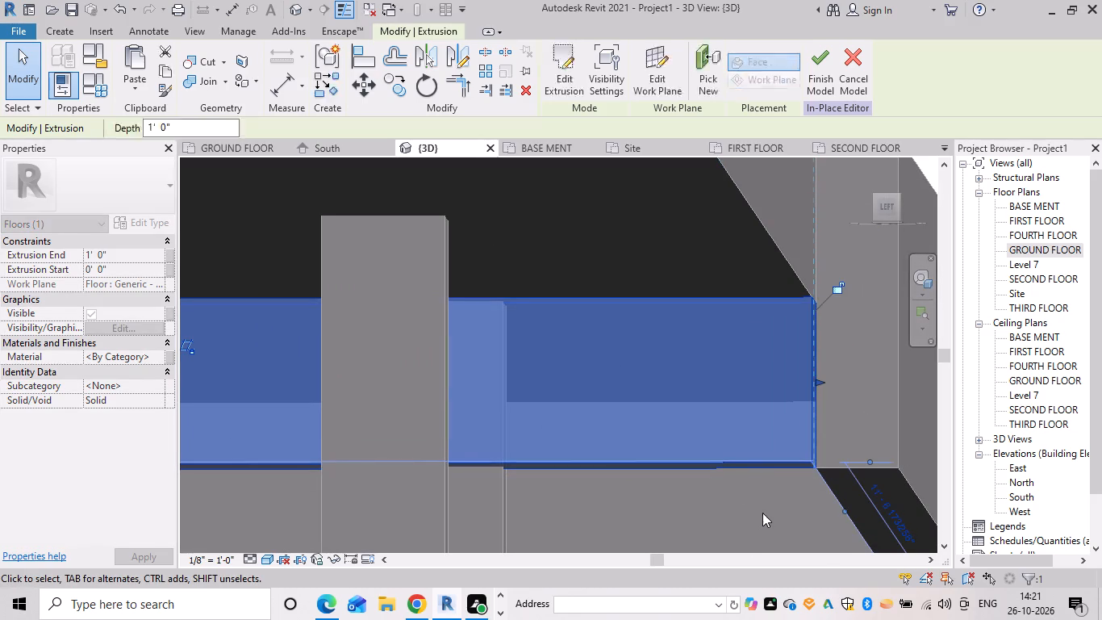
Examine how the new block fits against the frame arm, slab edge and east post from the side and front.
scroll(774, 509, "down", 4)
middle_click_drag(812, 508, 754, 525, "shift")
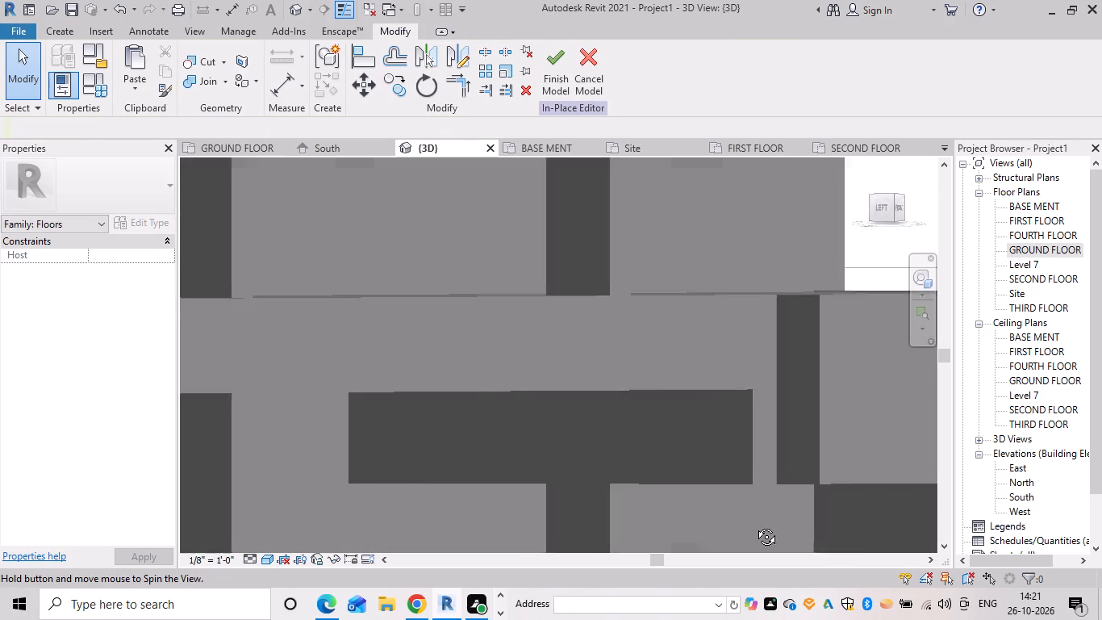
middle_click_drag(754, 525, 746, 527, "shift")
scroll(799, 509, "up", 1, "shift")
middle_click_drag(799, 509, 730, 513, "shift")
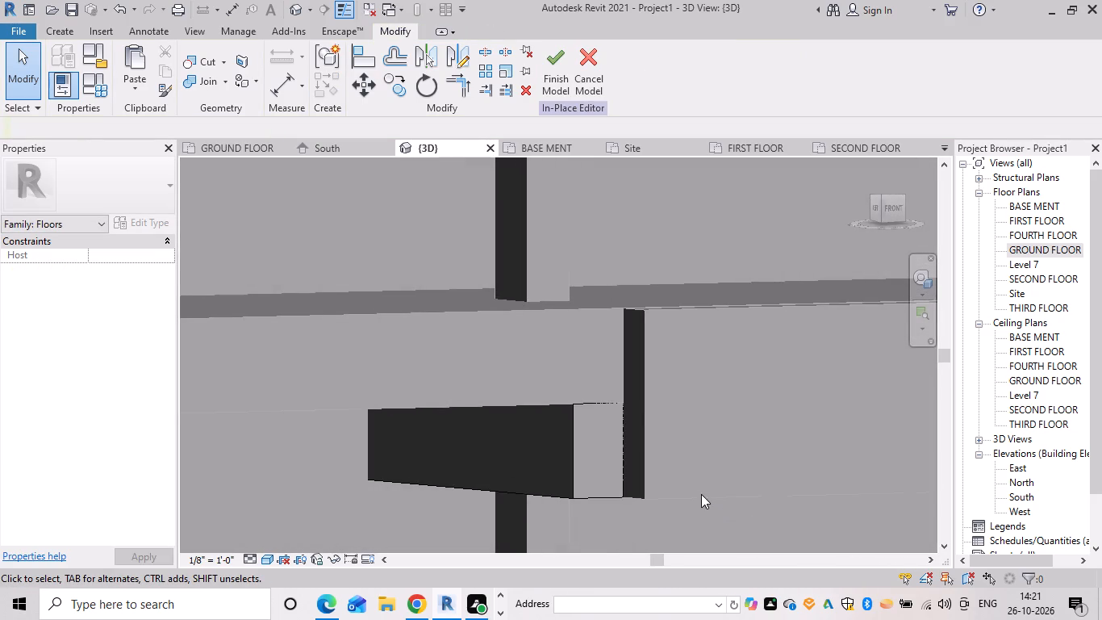
scroll(701, 494, "down", 4)
middle_click_drag(699, 494, 622, 496)
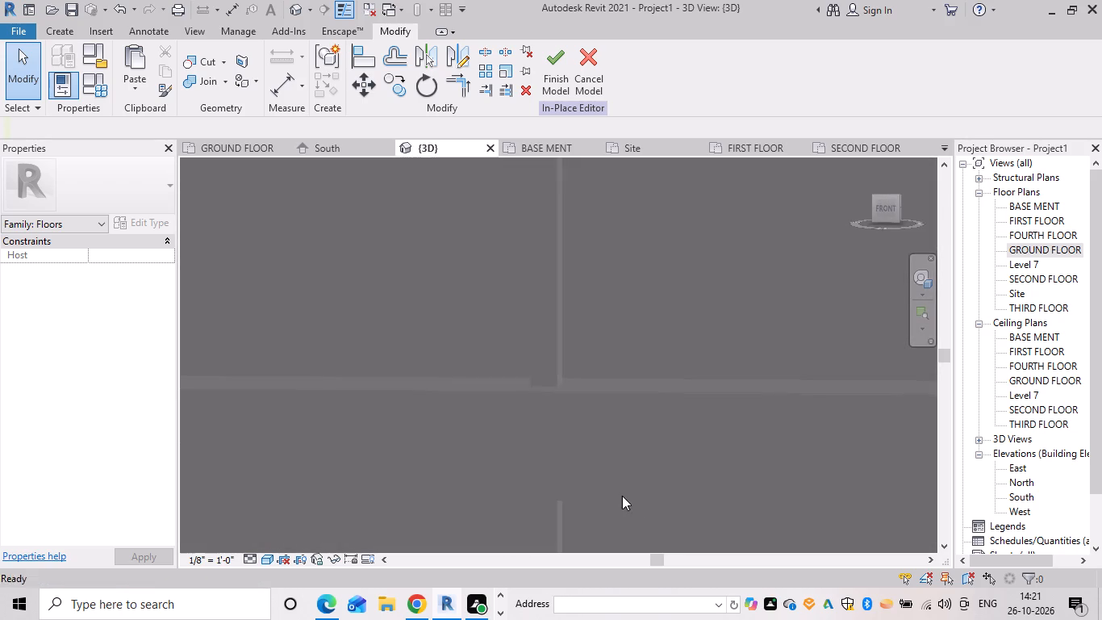
scroll(622, 496, "down", 4)
middle_click_drag(622, 495, 695, 349)
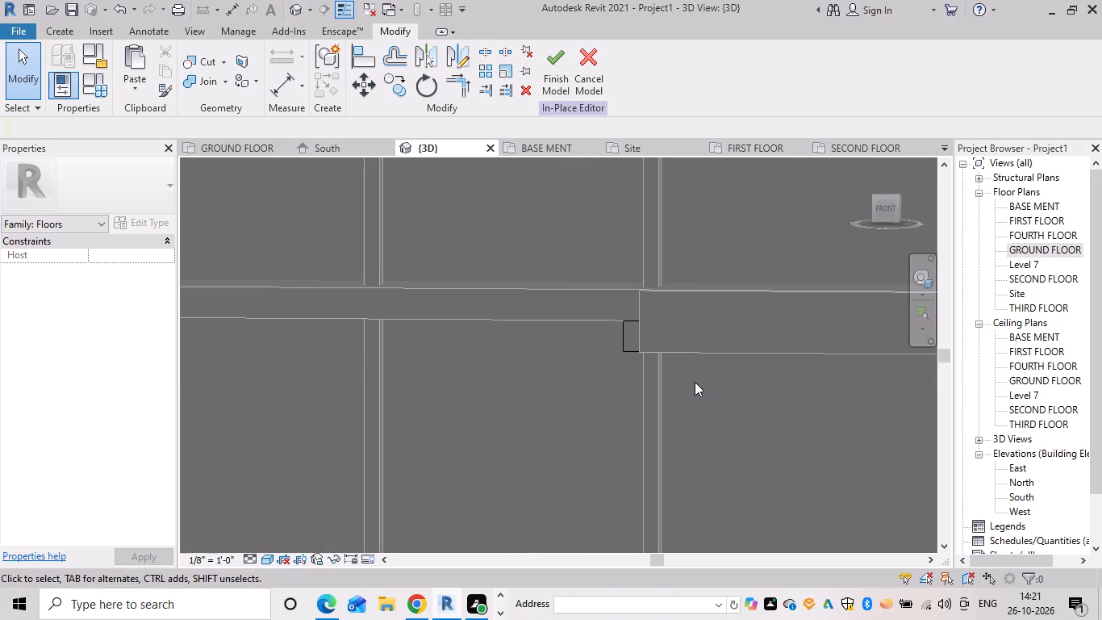
Shorten the connecting block from its rear, bringing its back end forward to the front wall under the slab.
scroll(658, 388, "down", 4)
middle_click_drag(650, 400, 676, 403, "shift")
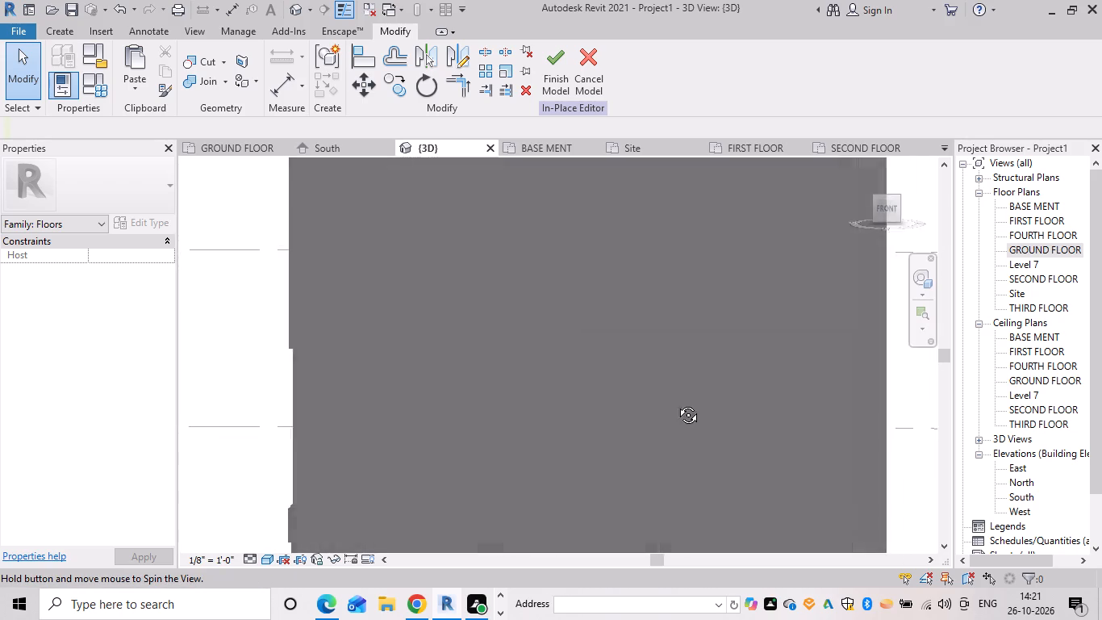
middle_click_drag(676, 403, 780, 408, "shift")
scroll(681, 358, "up", 1, "shift")
middle_click_drag(687, 358, 754, 346, "shift")
scroll(725, 378, "up", 5)
middle_click_drag(700, 372, 736, 355, "shift")
scroll(729, 329, "up", 5)
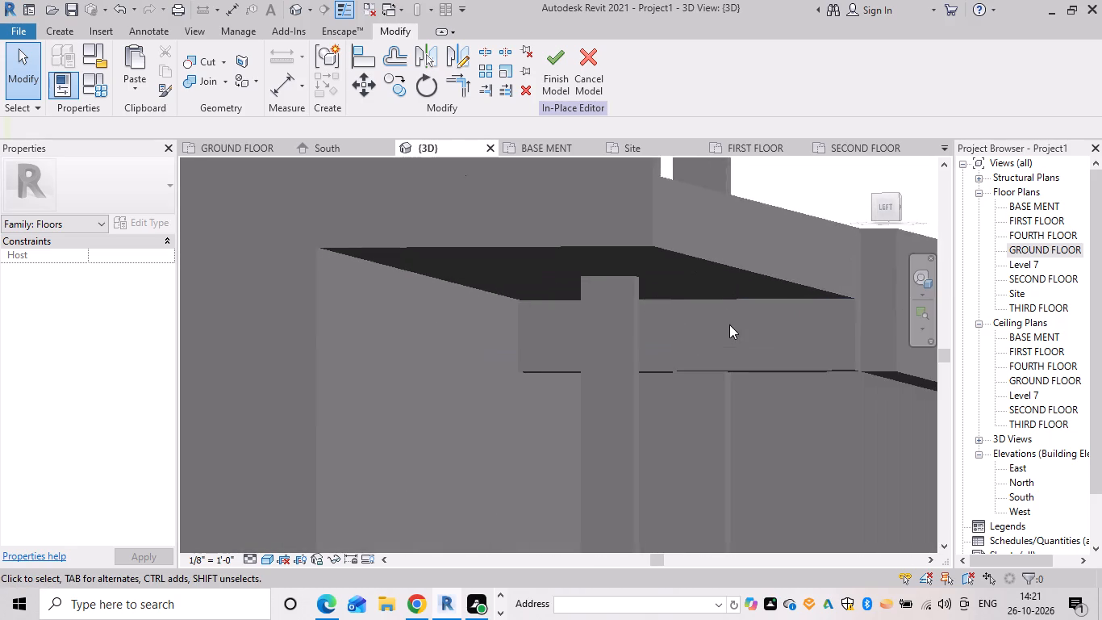
scroll(717, 269, "up", 6)
scroll(768, 337, "up", 11)
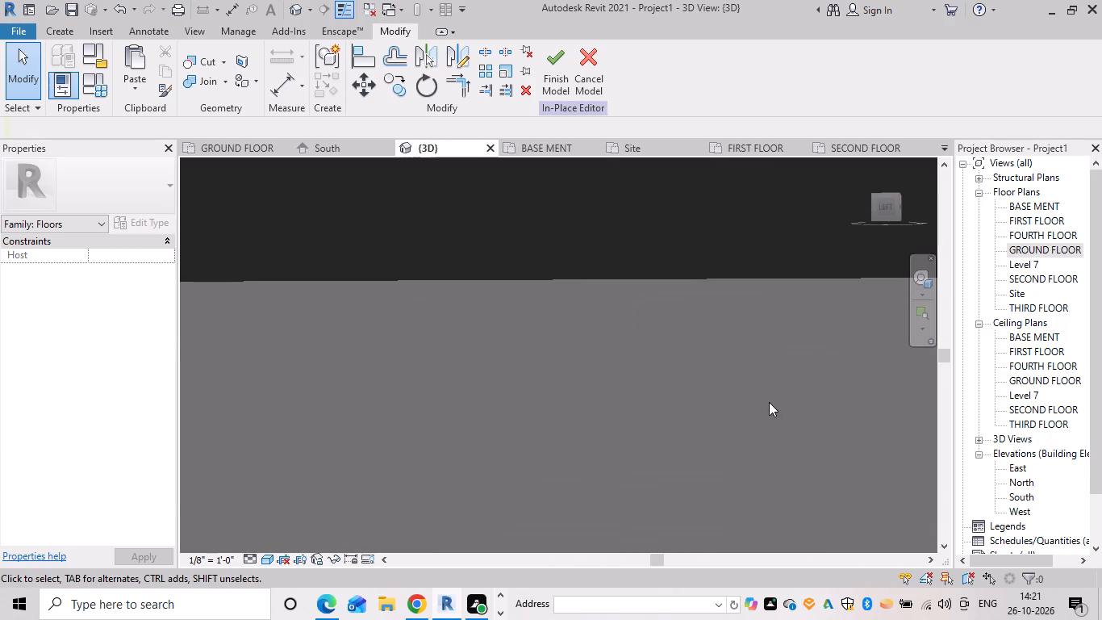
scroll(769, 402, "down", 18)
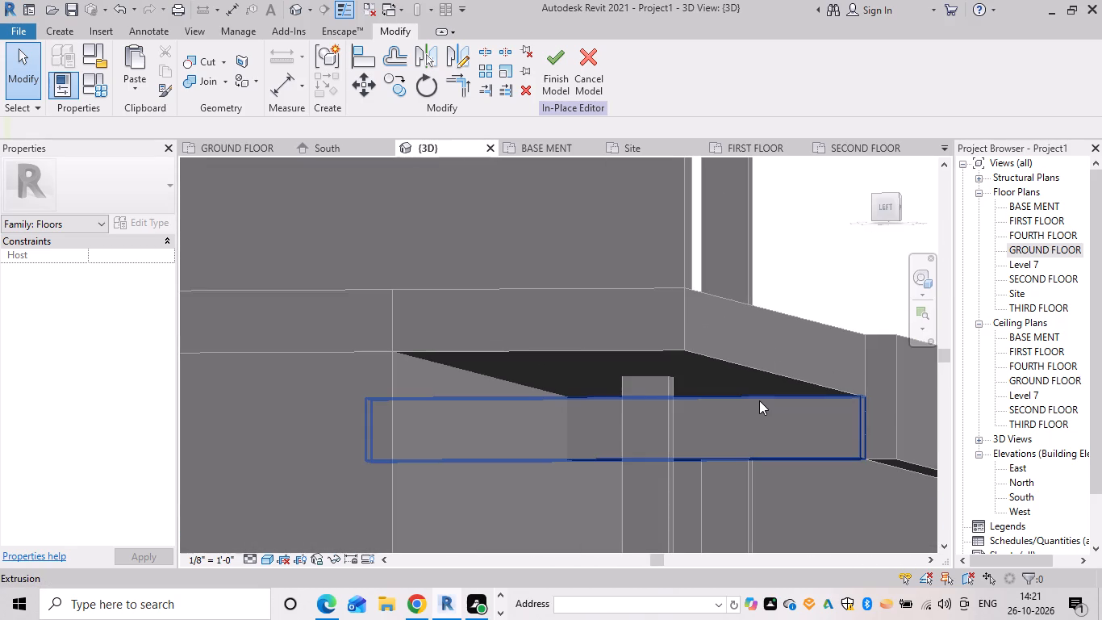
left_click(759, 400)
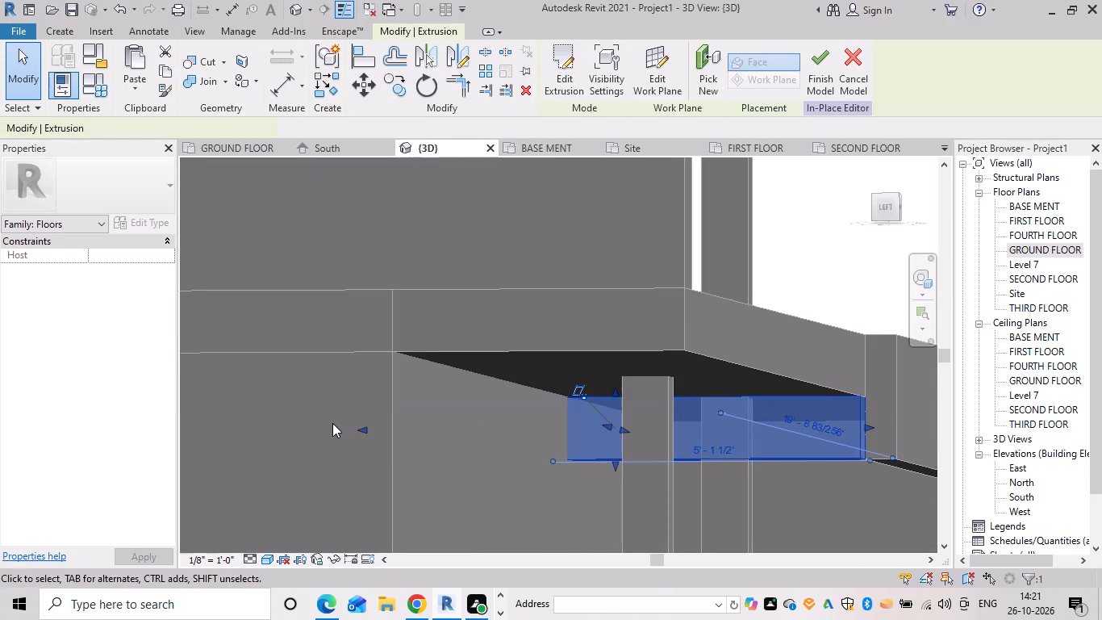
left_click_drag(361, 426, 559, 433)
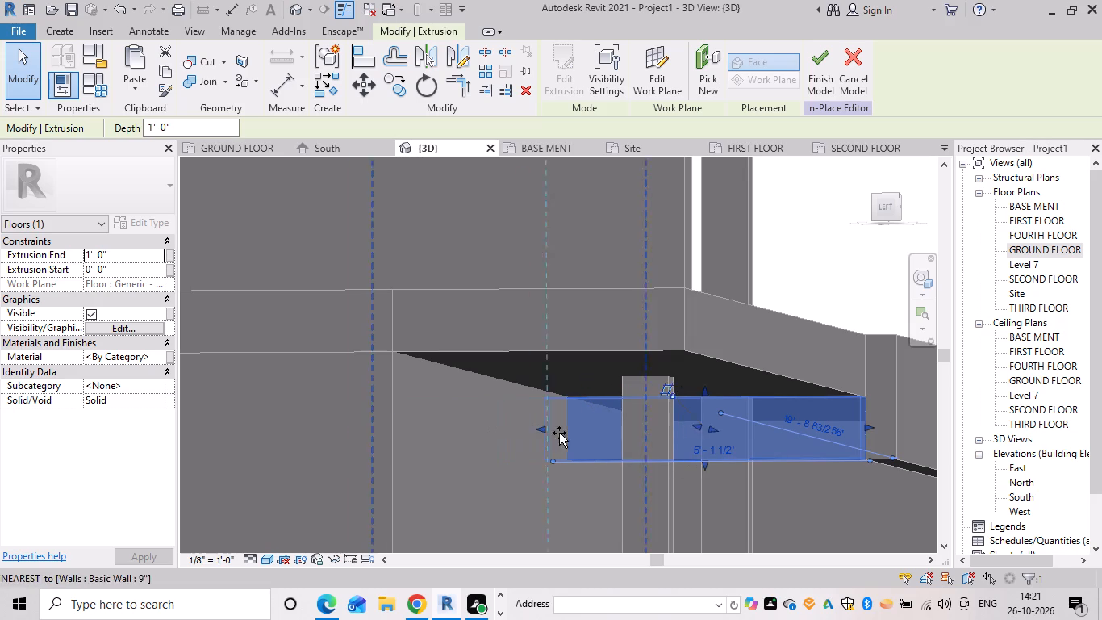
left_click_drag(559, 433, 566, 431)
left_click(507, 431)
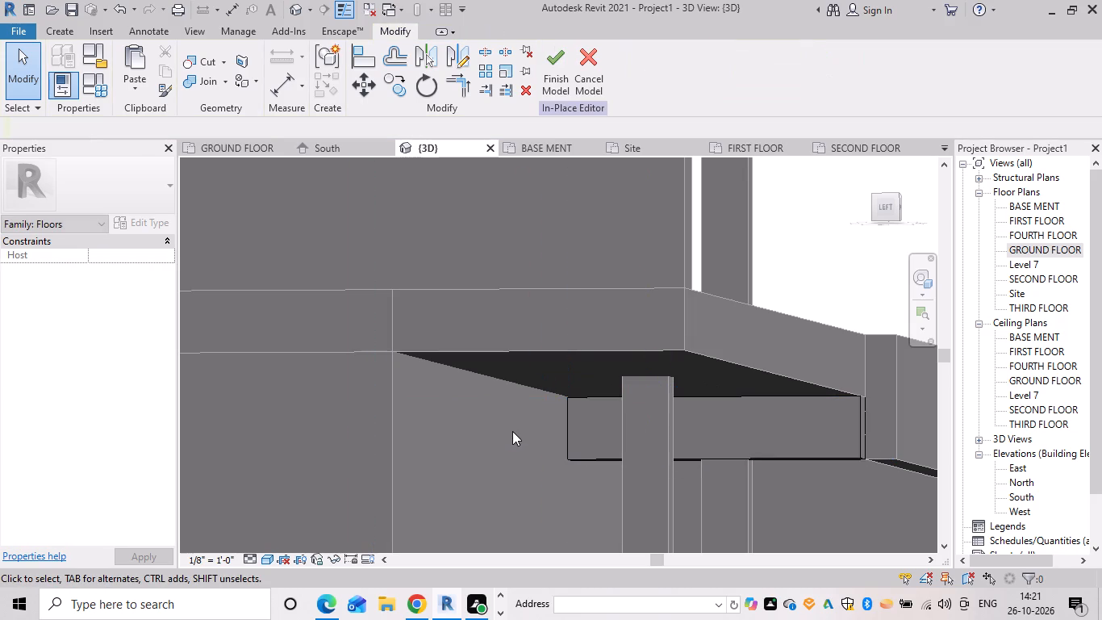
left_click(565, 441)
left_click_drag(564, 425, 528, 427)
left_click(473, 435)
Stretch the connecting block's front end outward until it is flush with the frame arm's front face.
scroll(509, 438, "down", 6)
middle_click_drag(576, 467, 556, 484, "shift")
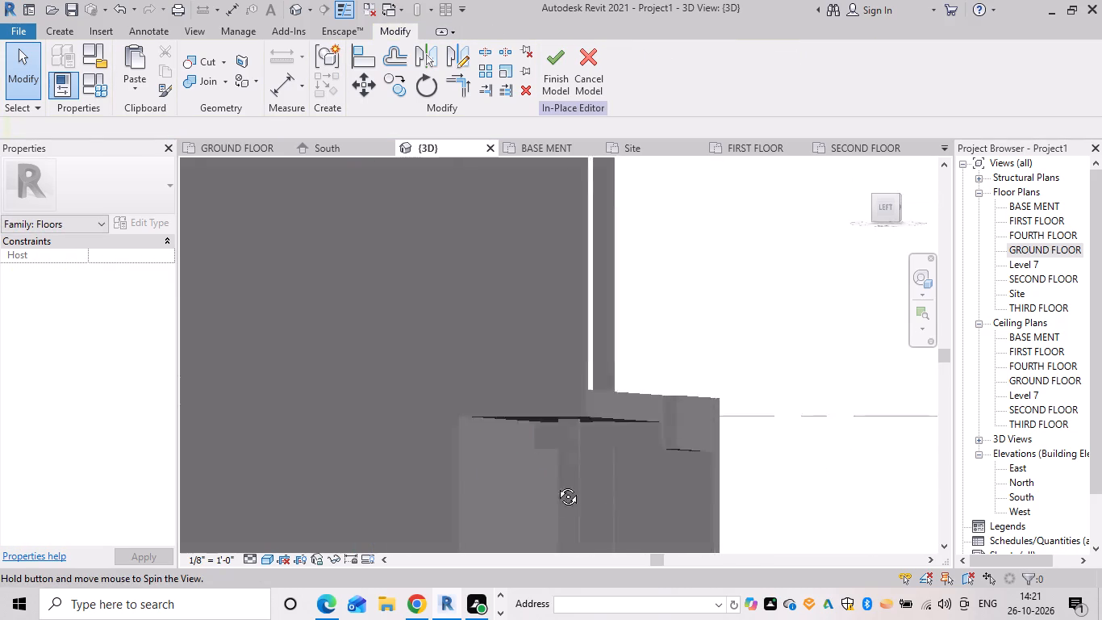
middle_click_drag(556, 484, 495, 486, "shift")
scroll(496, 480, "down", 5)
middle_click_drag(495, 471, 455, 345)
middle_click_drag(517, 365, 408, 431, "shift")
scroll(408, 431, "up", 1)
middle_click_drag(408, 431, 408, 432, "shift")
middle_click_drag(520, 405, 578, 355, "shift")
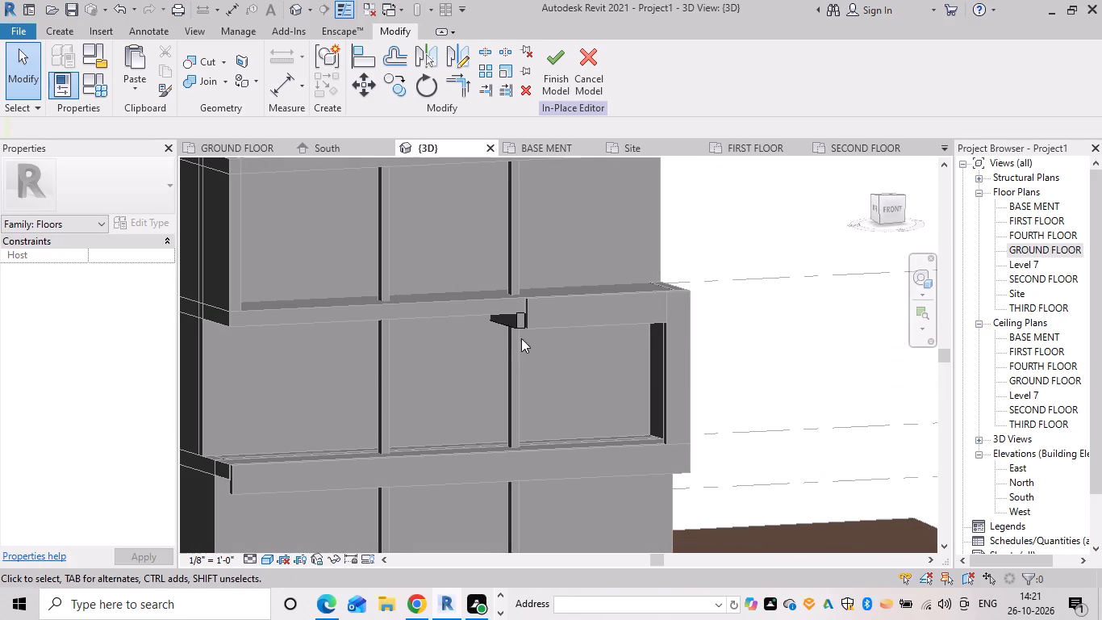
middle_click_drag(518, 343, 603, 345, "shift")
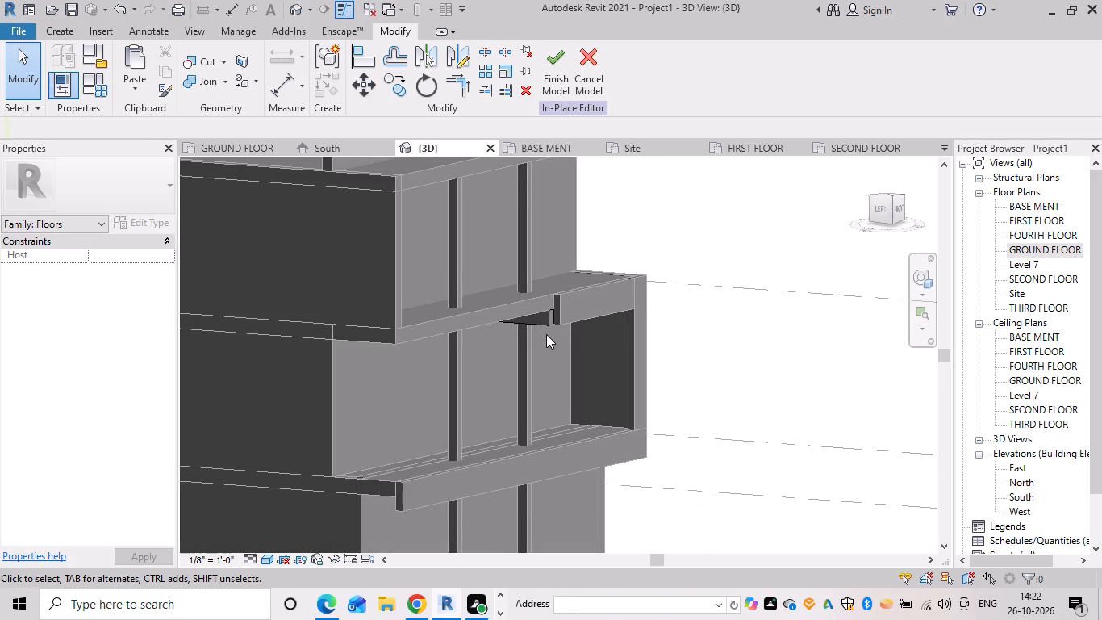
left_click(544, 315)
scroll(557, 341, "up", 10)
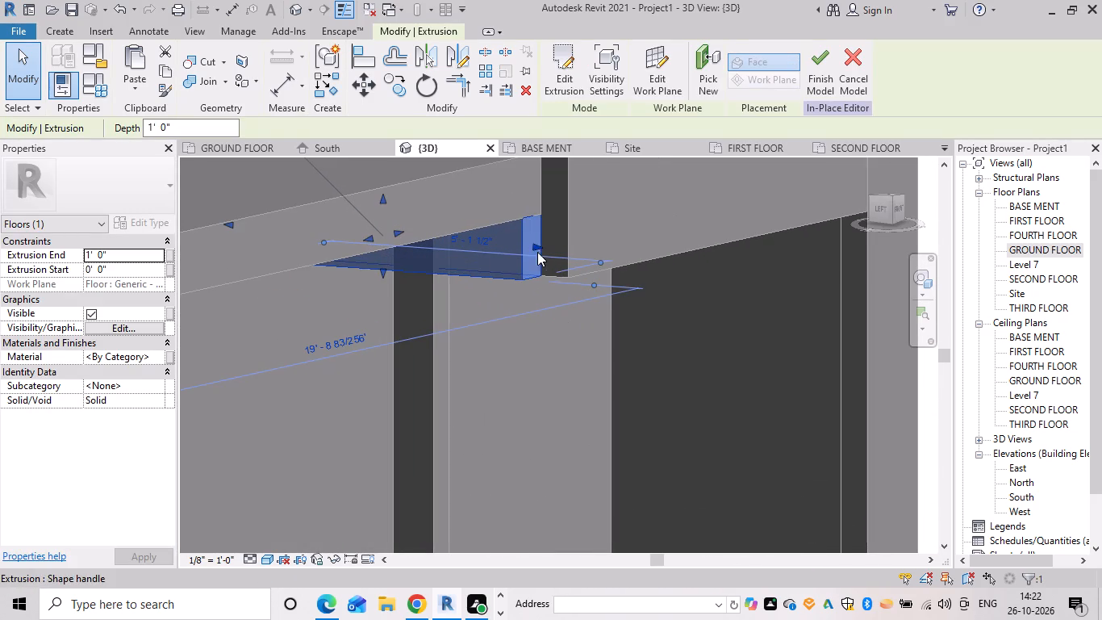
left_click_drag(538, 245, 566, 249)
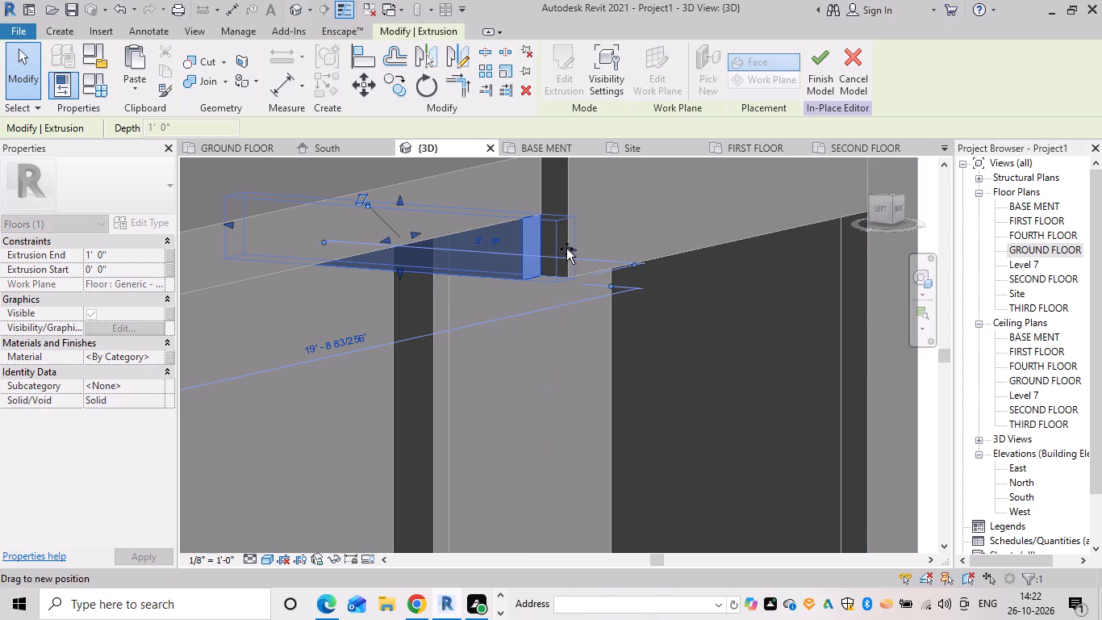
left_click_drag(566, 249, 564, 245)
left_click(605, 222)
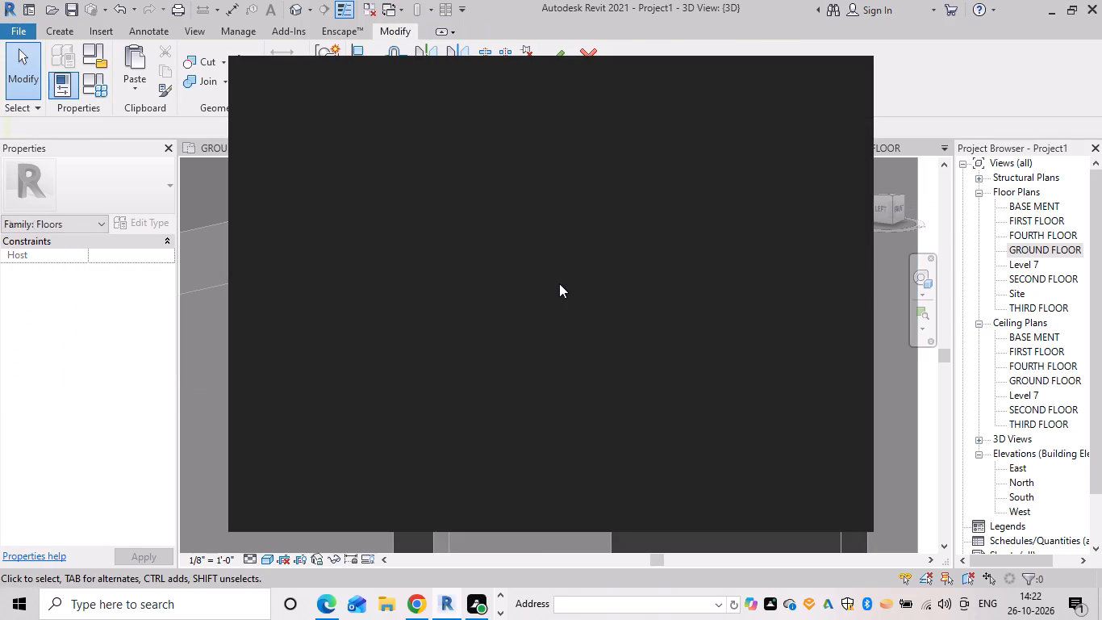
scroll(559, 283, "up", 2)
left_click(843, 75)
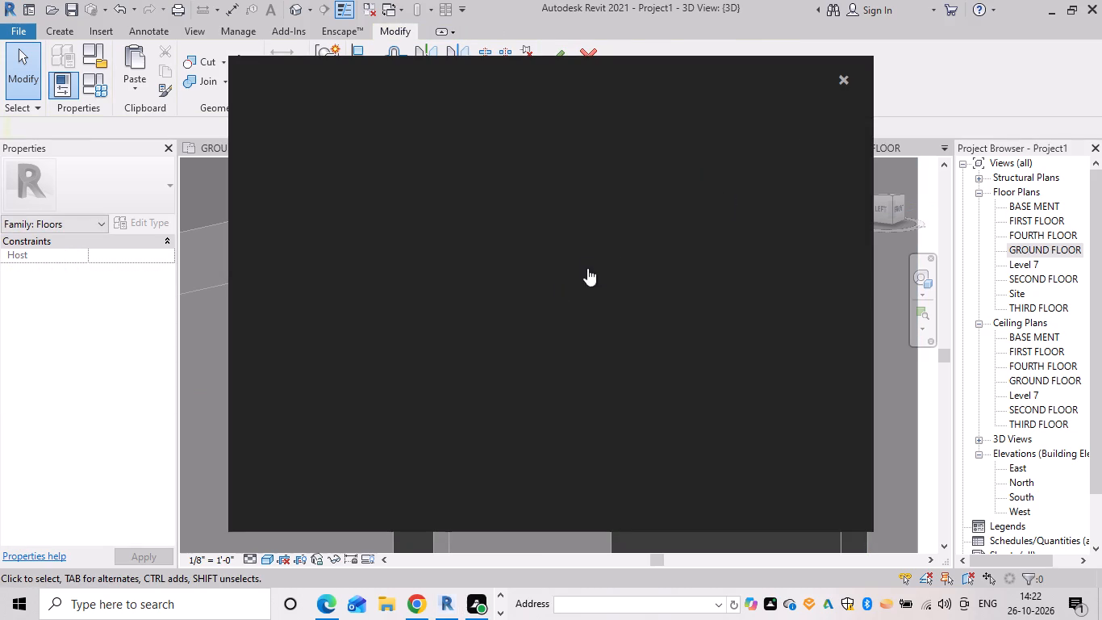
Raise the connecting block's top face to the slab's top edge, giving an extrusion start of -1'-0".
scroll(619, 271, "up", 2)
middle_click_drag(619, 271, 529, 253, "shift")
scroll(523, 249, "down", 4)
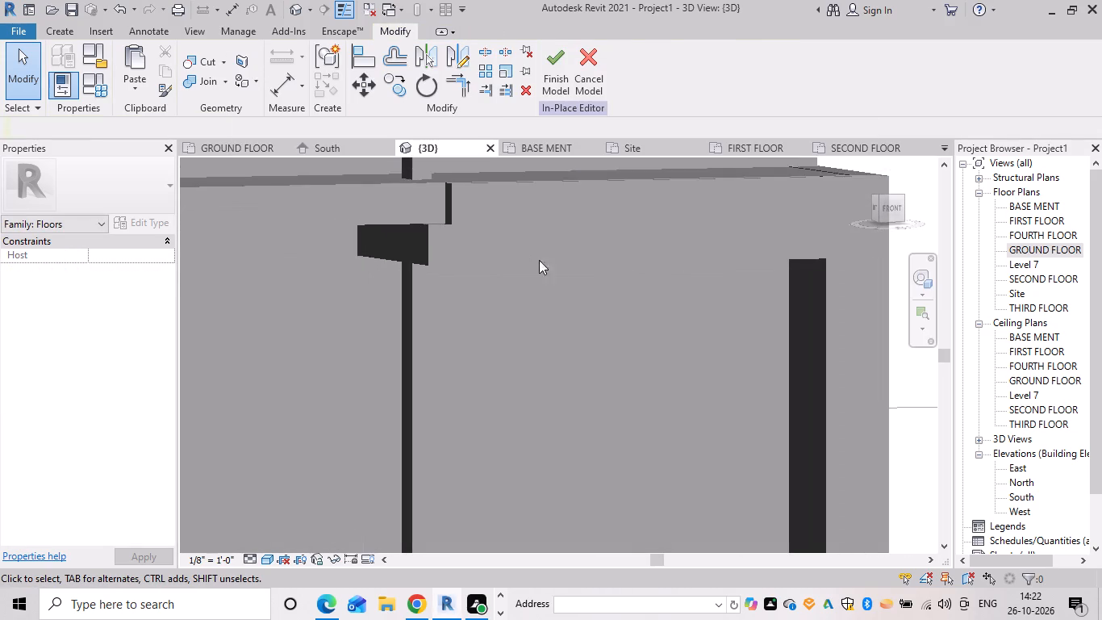
middle_click_drag(563, 295, 533, 289, "shift")
left_click(392, 224)
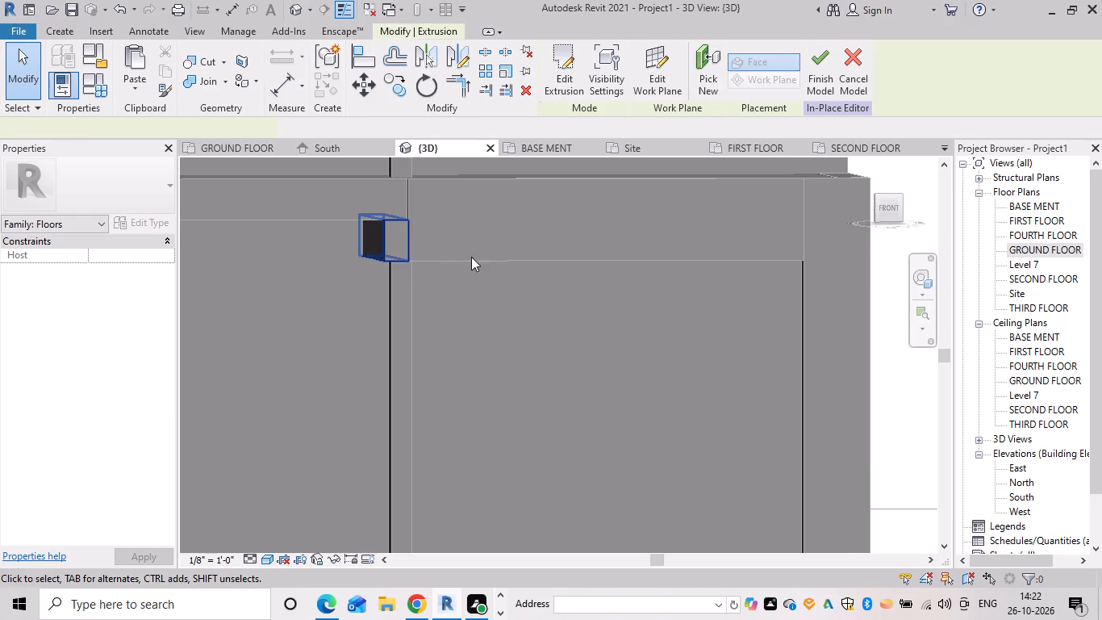
scroll(482, 272, "down", 5)
middle_click_drag(531, 302, 518, 296, "shift")
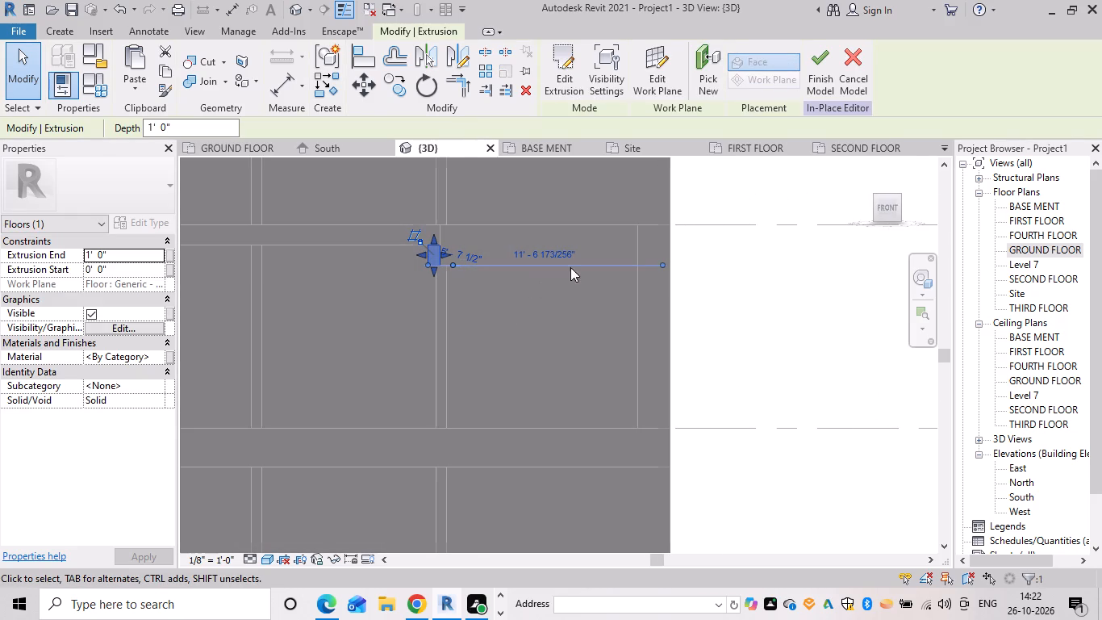
left_click(887, 213)
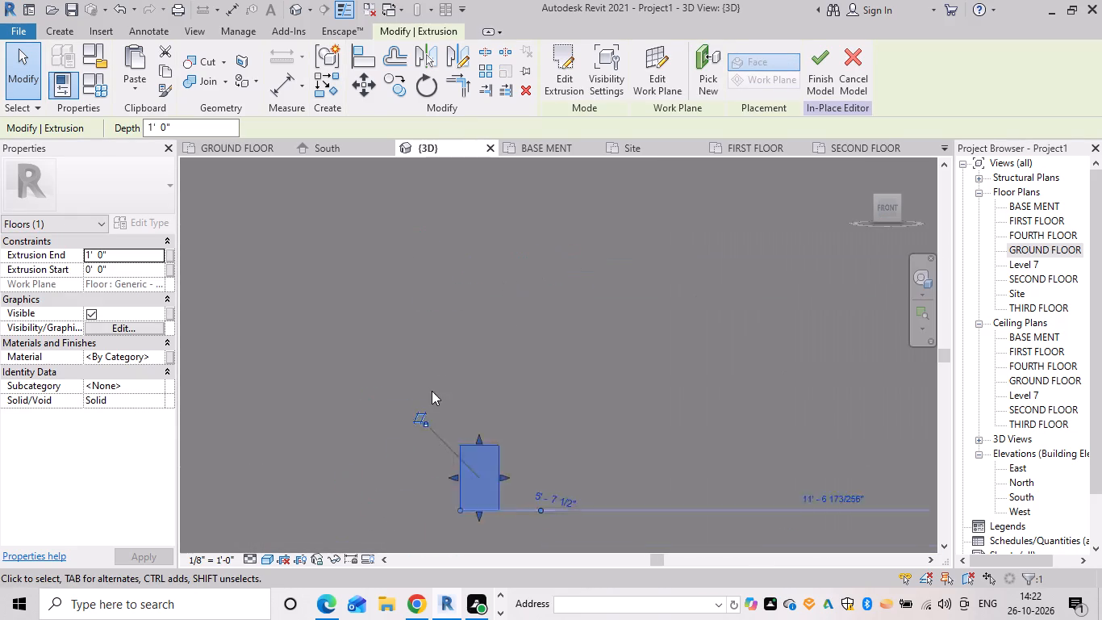
left_click_drag(556, 314, 570, 279)
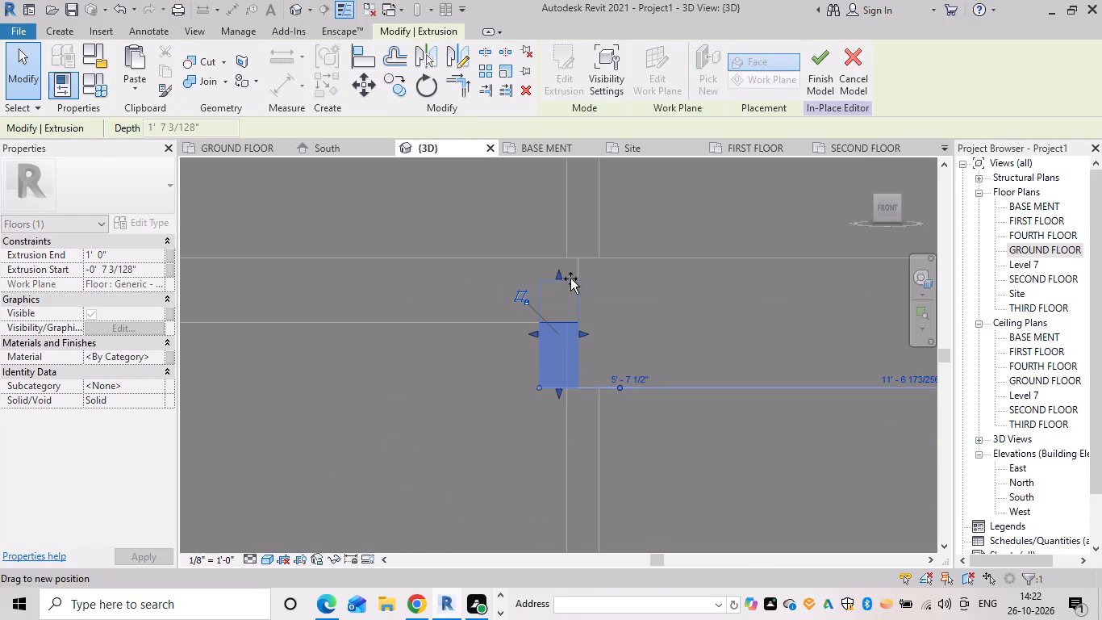
left_click_drag(570, 279, 572, 262)
left_click(501, 226)
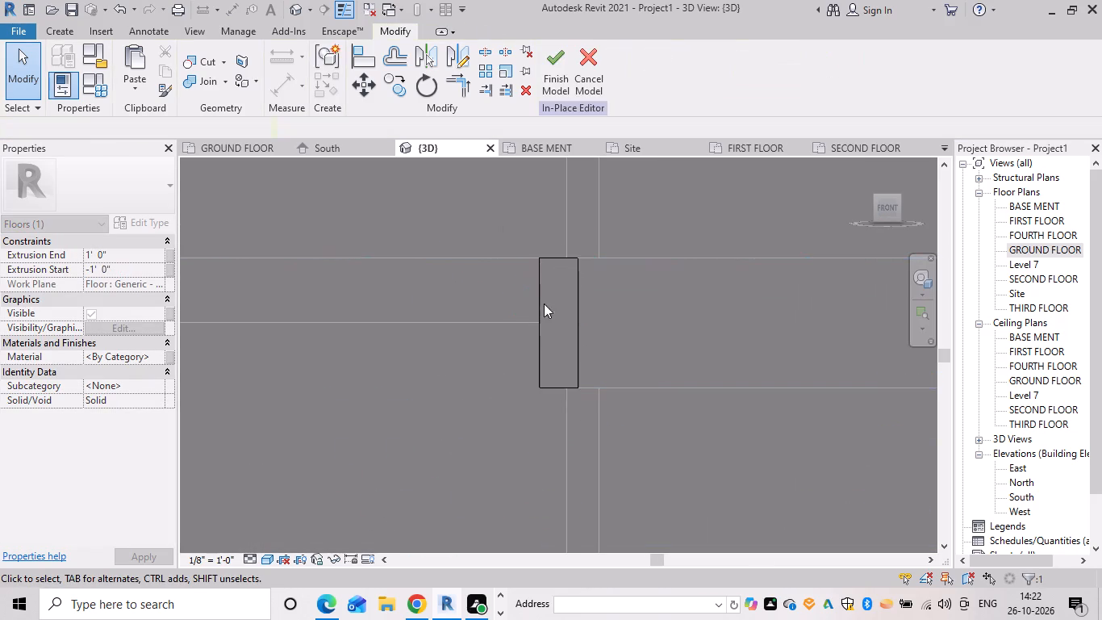
Examine the heightened block against the frame arm, slab and posts from both sides, below and the front.
scroll(528, 328, "down", 3)
middle_click_drag(527, 328, 612, 333, "shift")
scroll(612, 336, "down", 5)
middle_click_drag(595, 348, 628, 404, "shift")
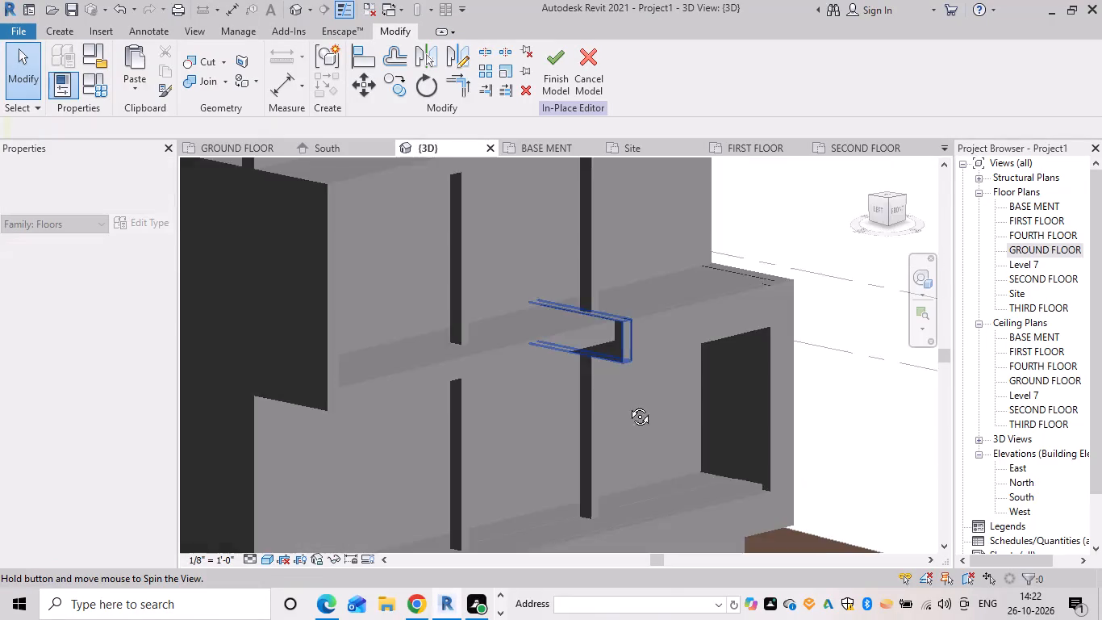
middle_click_drag(628, 404, 645, 407, "shift")
middle_click_drag(765, 389, 699, 373, "shift")
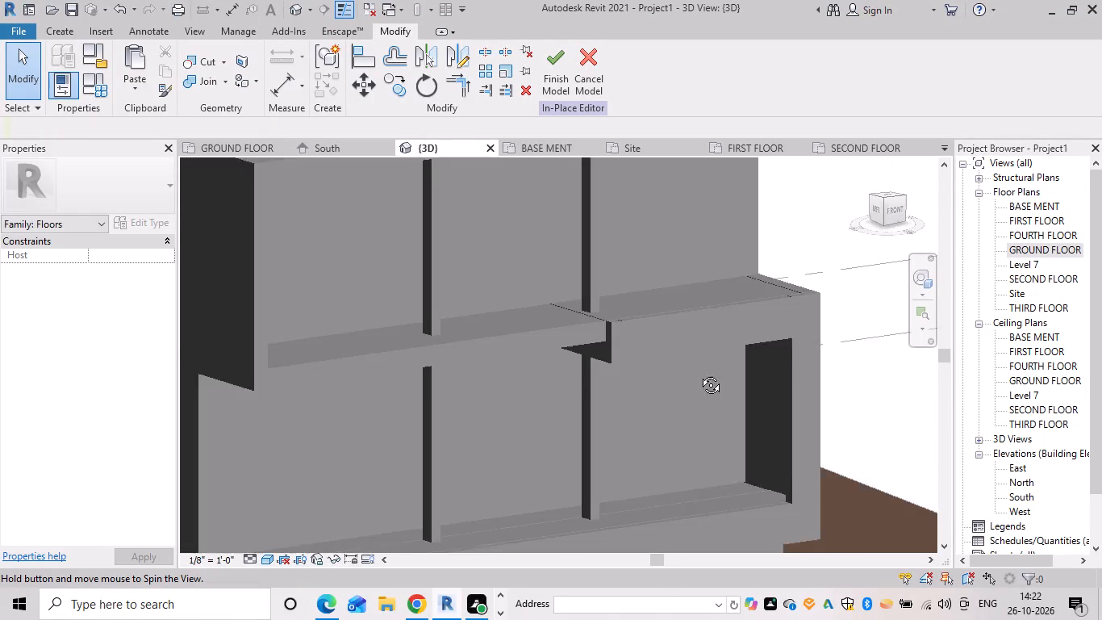
middle_click_drag(699, 373, 674, 346, "shift")
middle_click_drag(750, 358, 726, 198, "shift")
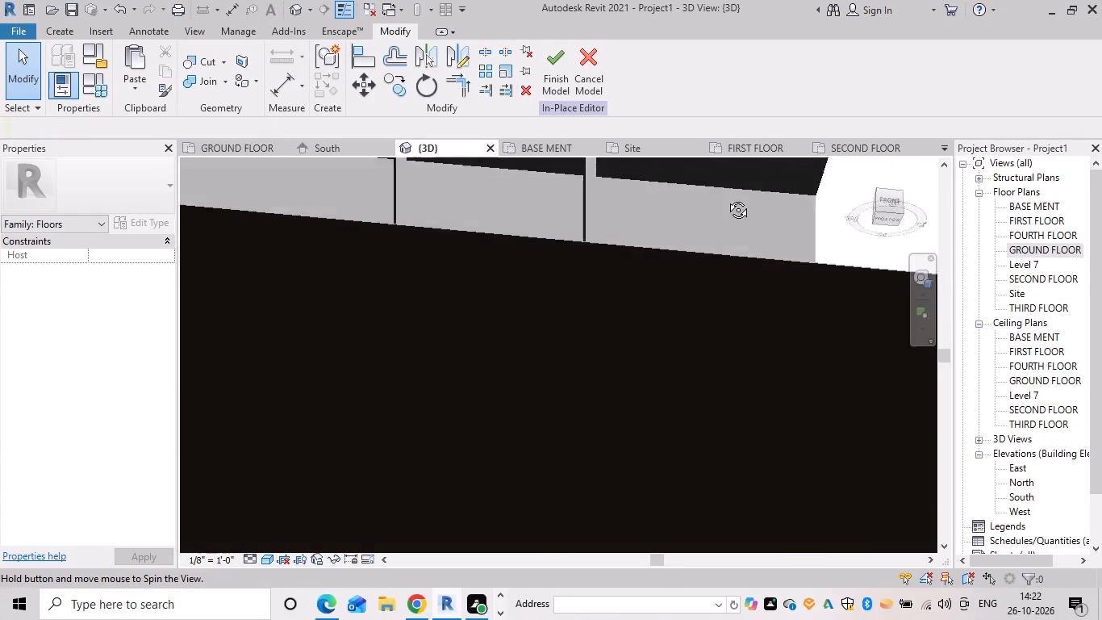
middle_click_drag(726, 198, 651, 397, "shift")
scroll(653, 394, "down", 4)
middle_click_drag(650, 392, 645, 370)
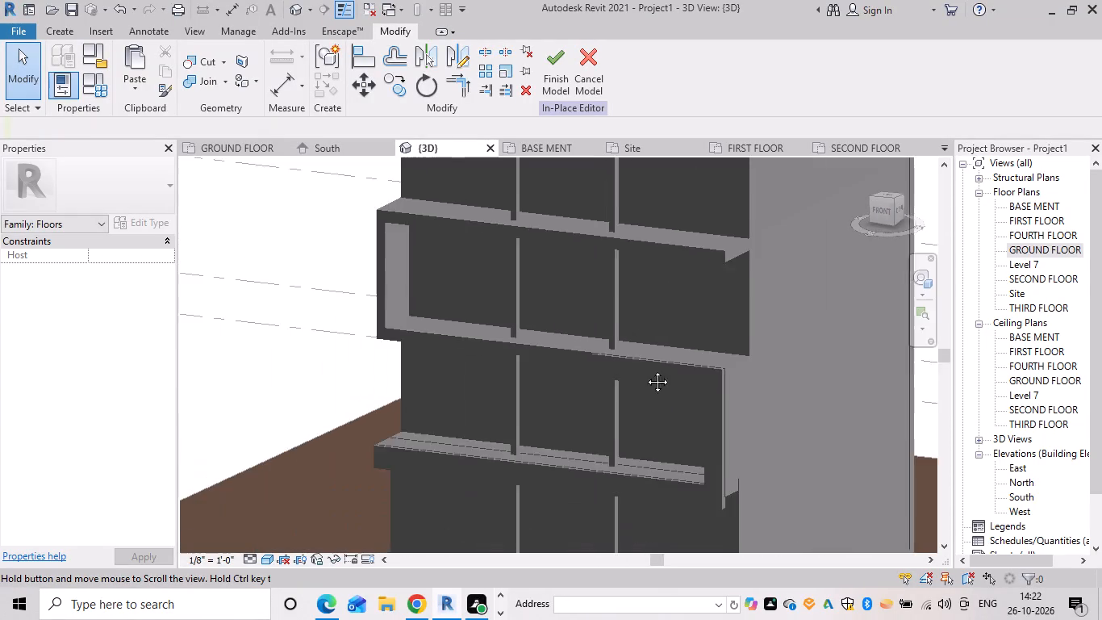
middle_click_drag(645, 370, 645, 253)
middle_click_drag(699, 287, 574, 304, "shift")
scroll(578, 304, "down", 5)
middle_click_drag(535, 321, 637, 313, "shift")
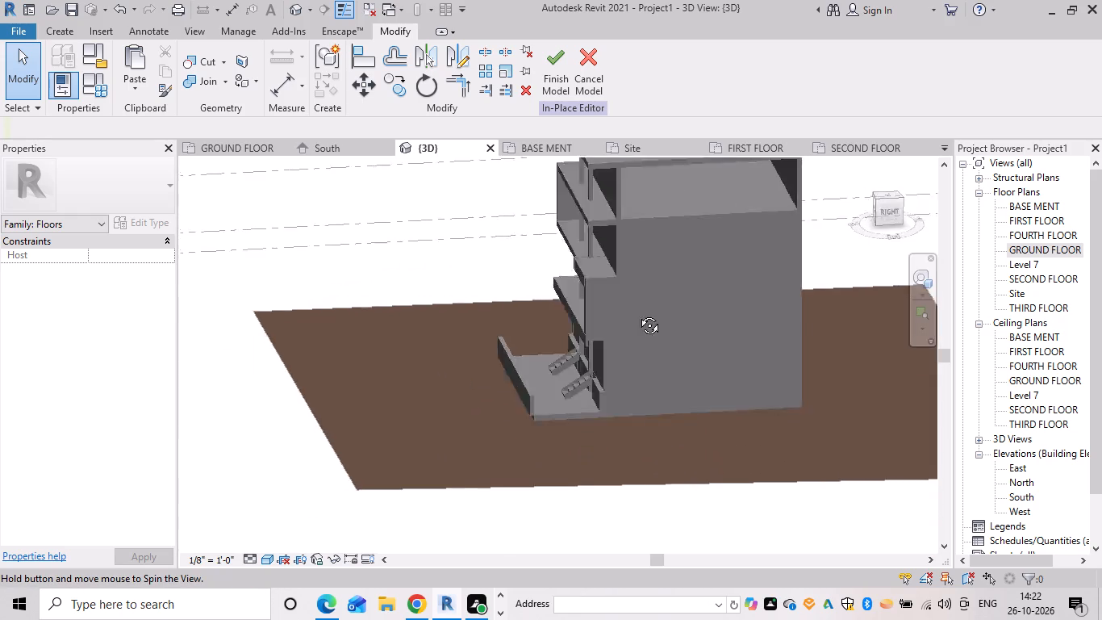
middle_click_drag(637, 313, 726, 306, "shift")
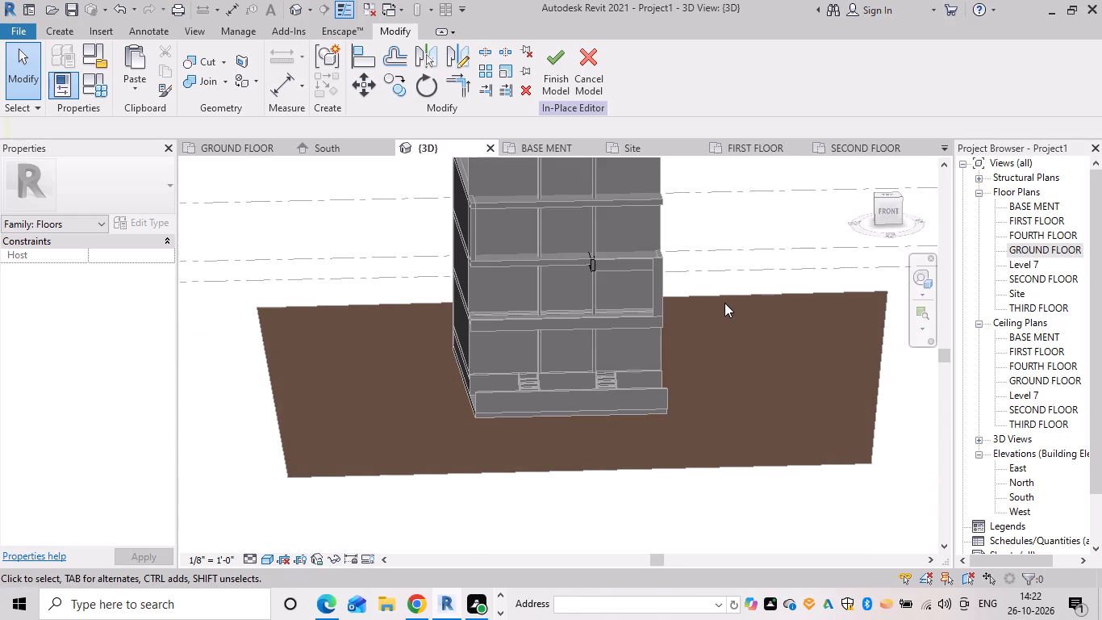
Finish the in-place model containing the connecting block.
scroll(516, 347, "up", 2)
left_click(546, 58)
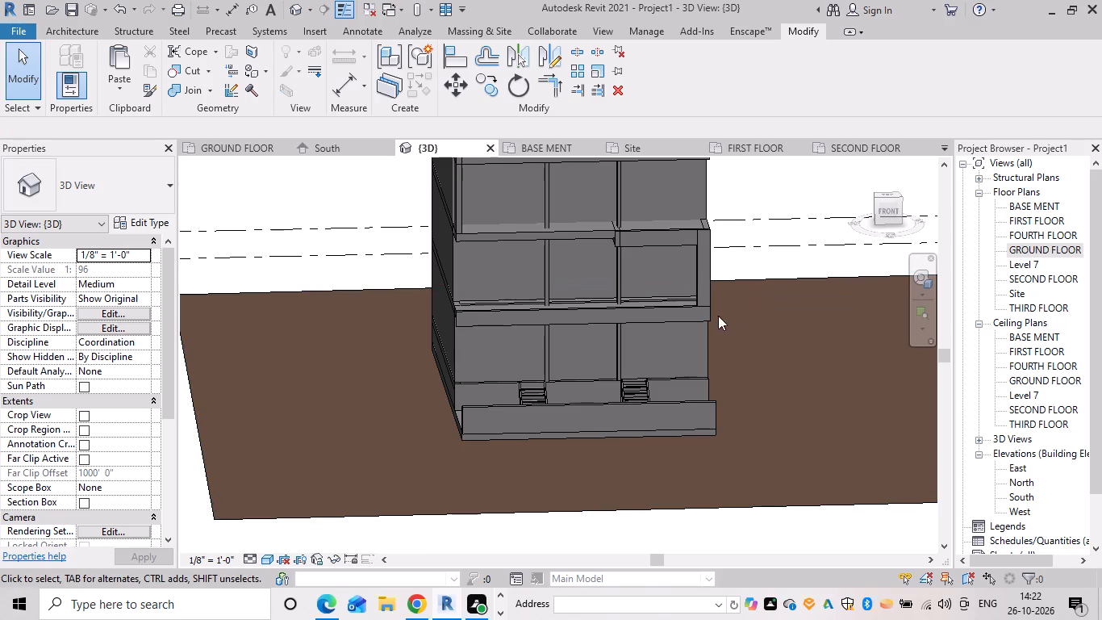
Open the profile of the 9" front wall rising from the first floor for editing, facing it from the front.
scroll(735, 315, "down", 3)
middle_click_drag(735, 316, 685, 383)
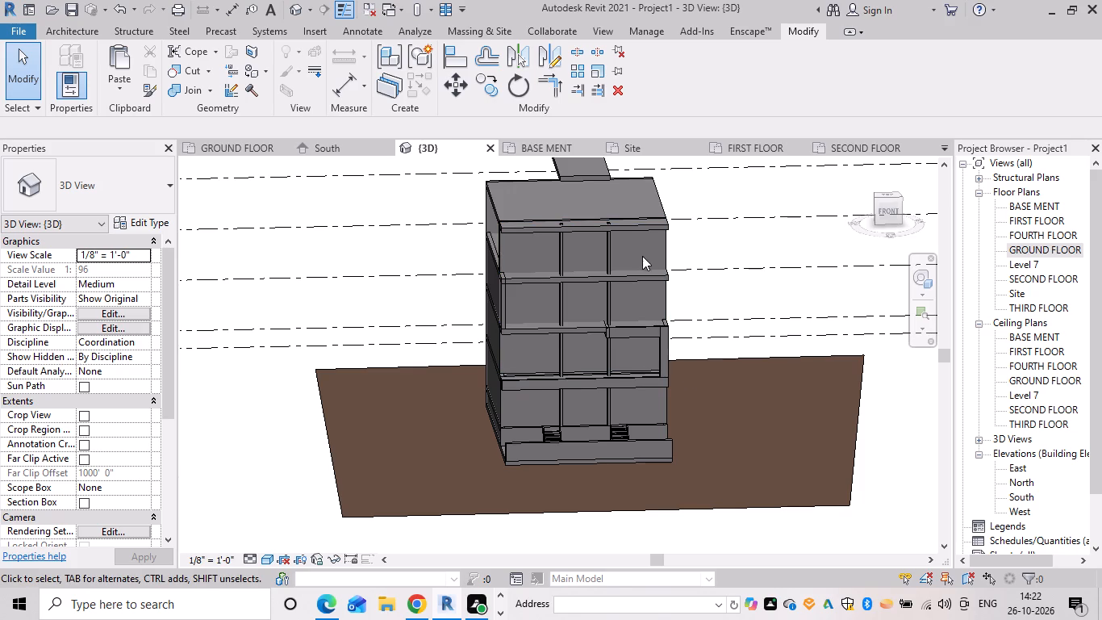
scroll(701, 361, "down", 1)
middle_click_drag(701, 361, 607, 362, "shift")
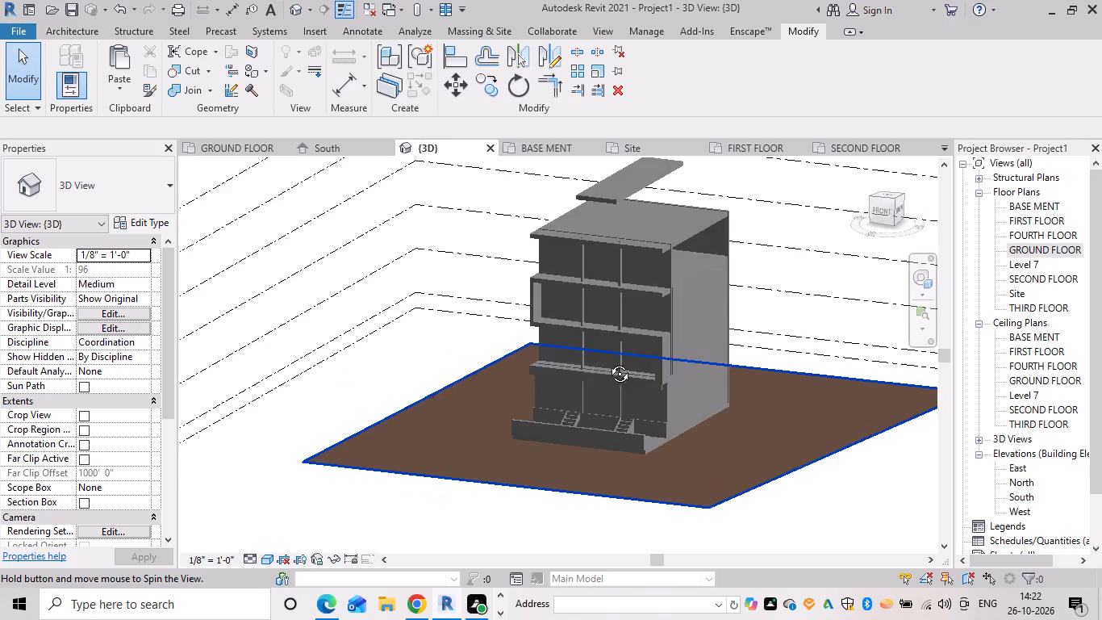
middle_click_drag(607, 362, 593, 359, "shift")
scroll(619, 273, "up", 5)
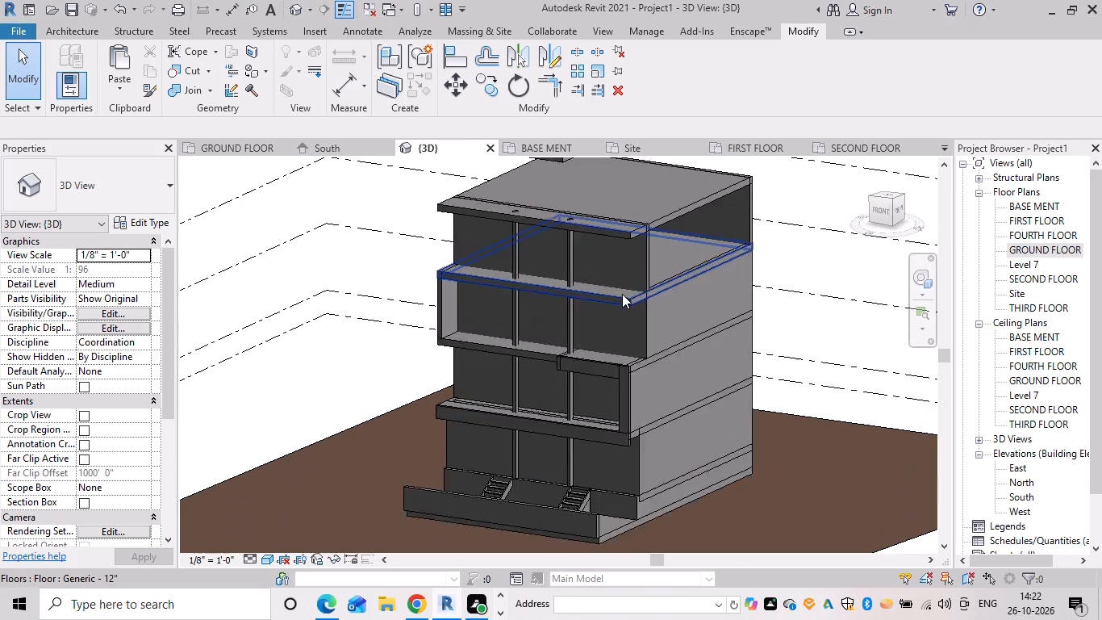
scroll(622, 294, "up", 3)
left_click(674, 227)
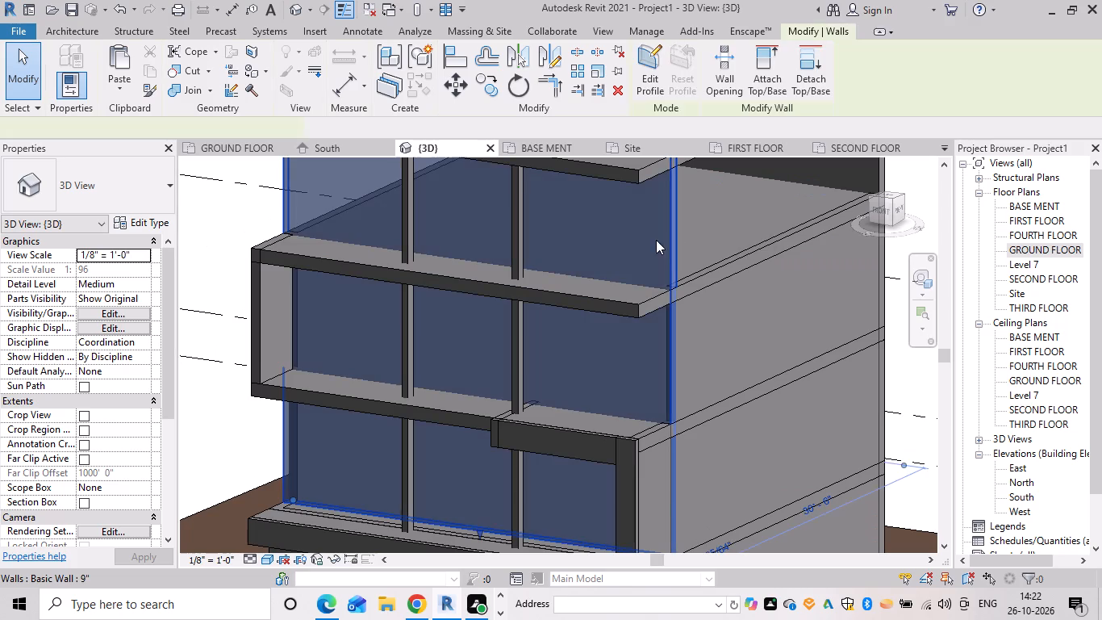
left_click(643, 67)
scroll(520, 356, "down", 4)
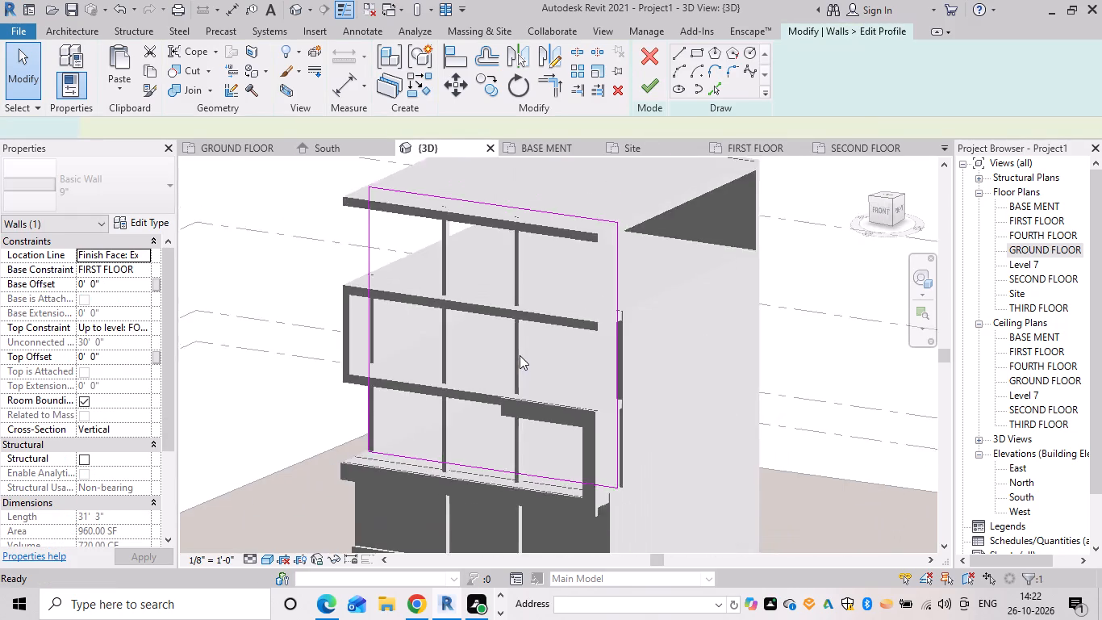
middle_click_drag(511, 368, 573, 322, "shift")
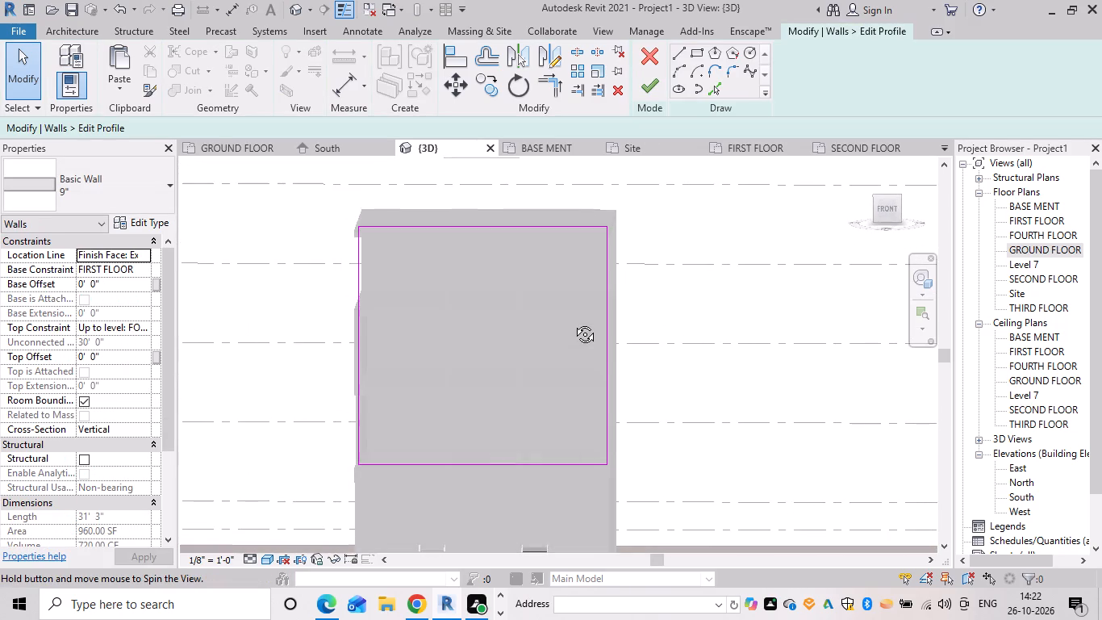
middle_click_drag(573, 322, 573, 320, "shift")
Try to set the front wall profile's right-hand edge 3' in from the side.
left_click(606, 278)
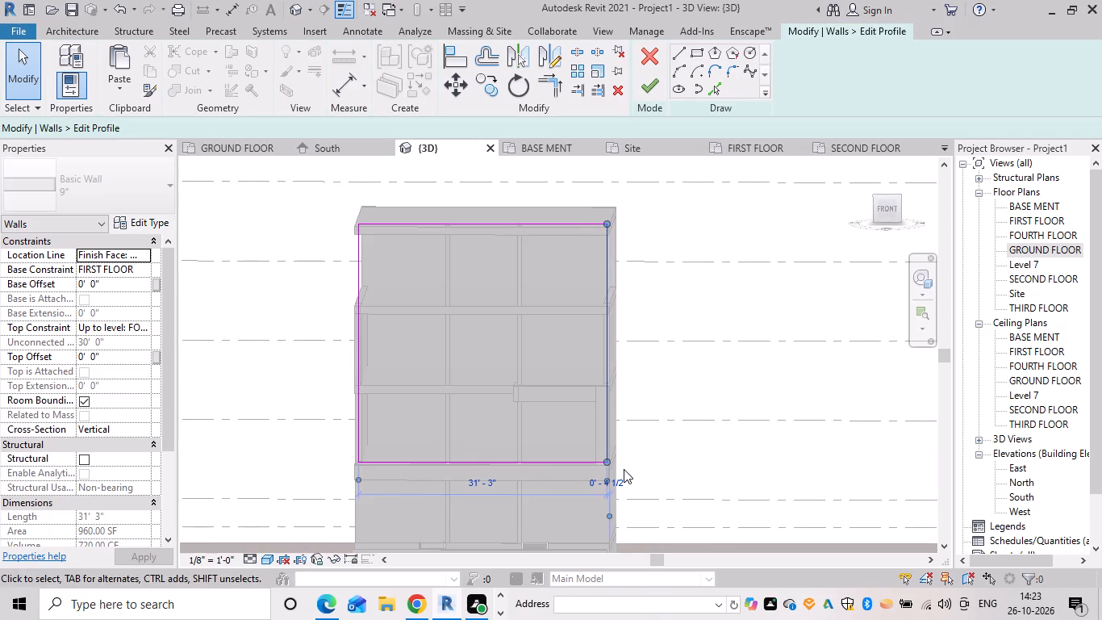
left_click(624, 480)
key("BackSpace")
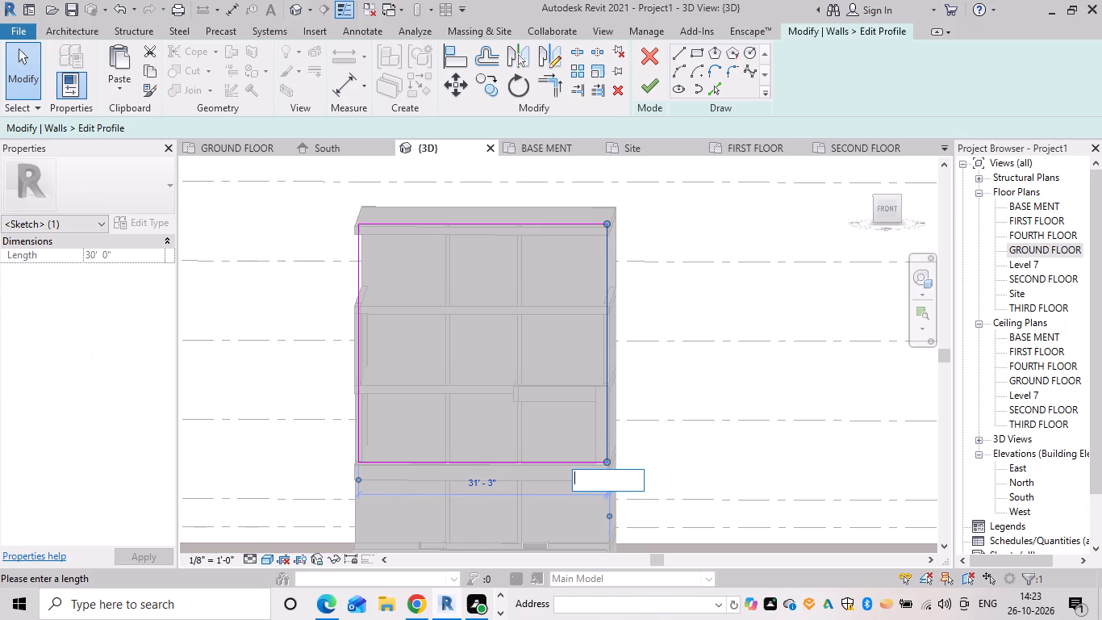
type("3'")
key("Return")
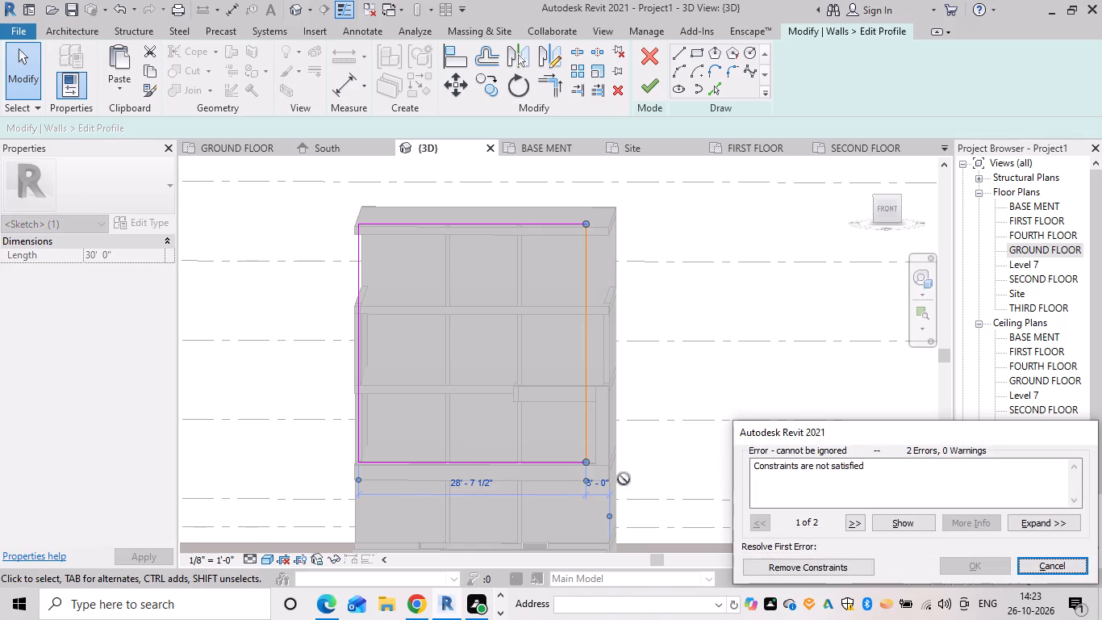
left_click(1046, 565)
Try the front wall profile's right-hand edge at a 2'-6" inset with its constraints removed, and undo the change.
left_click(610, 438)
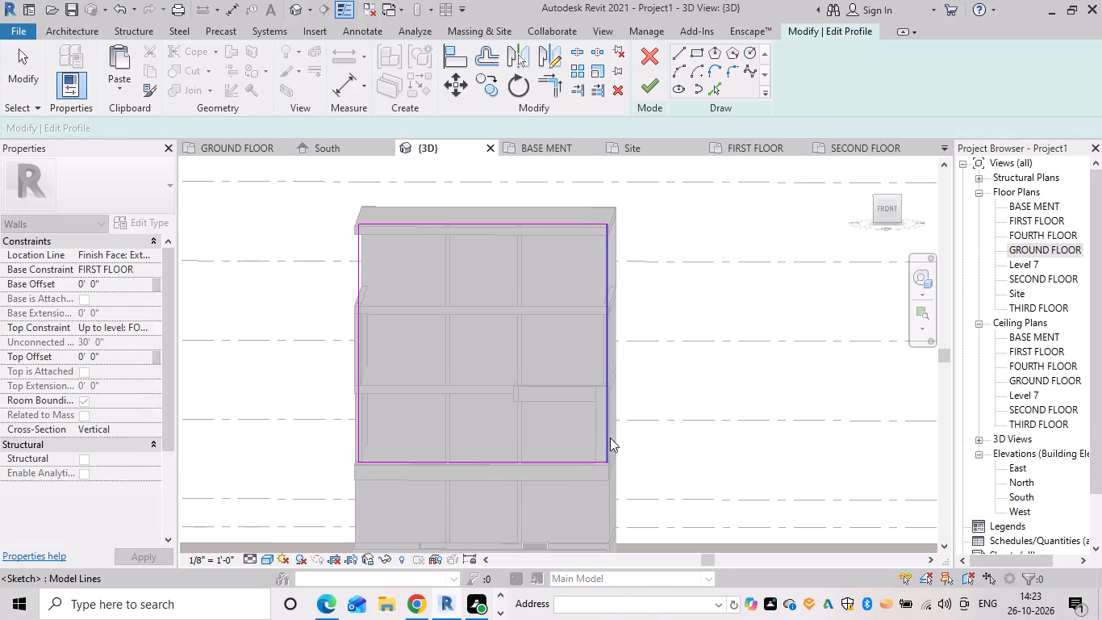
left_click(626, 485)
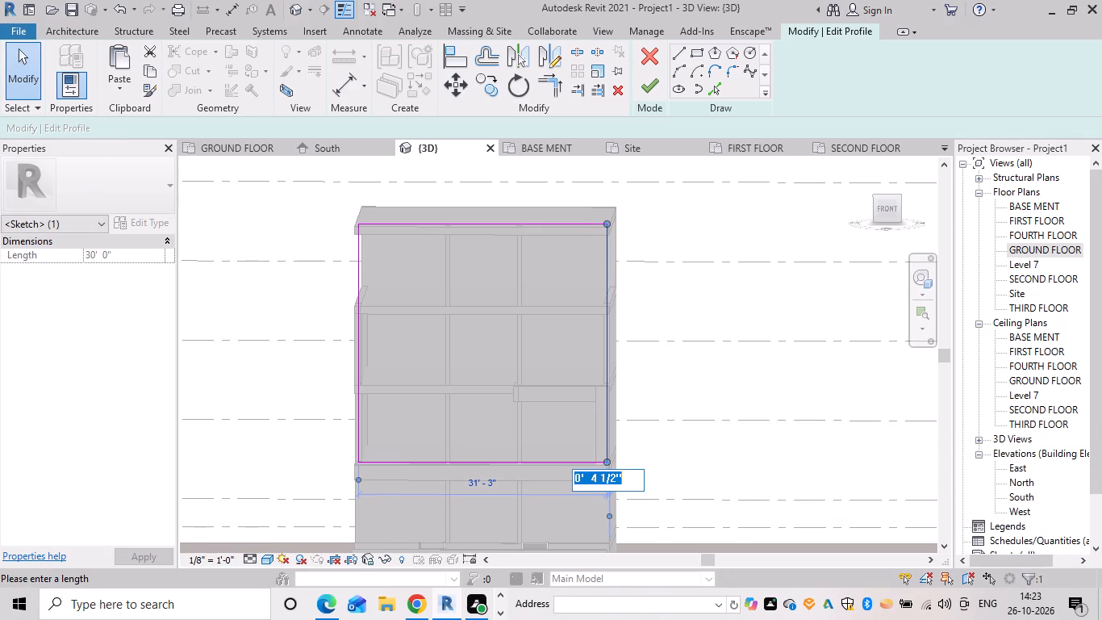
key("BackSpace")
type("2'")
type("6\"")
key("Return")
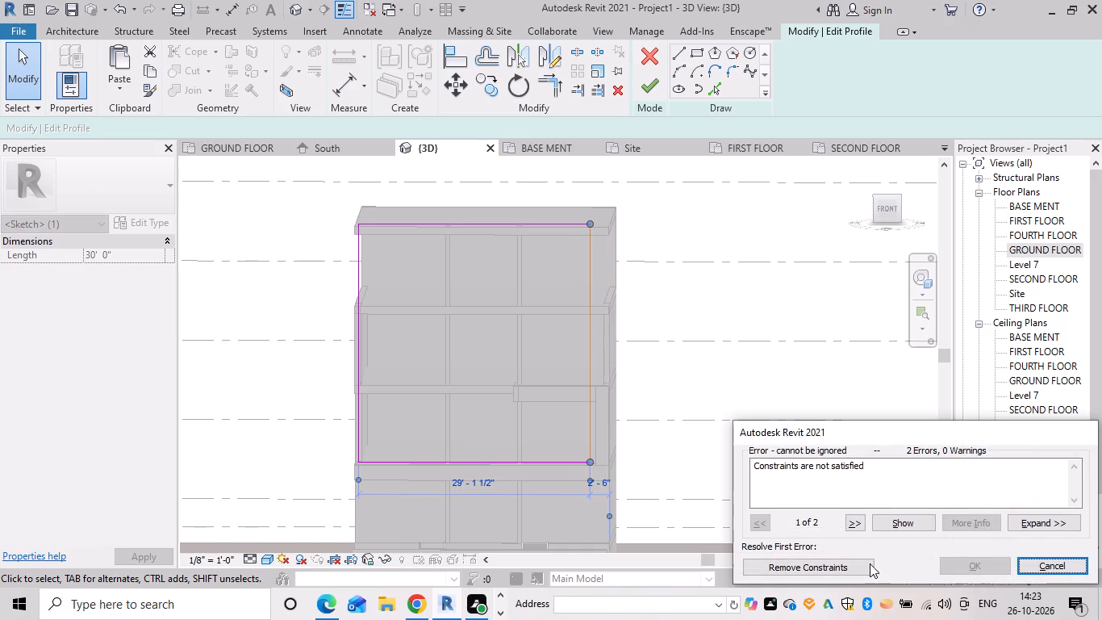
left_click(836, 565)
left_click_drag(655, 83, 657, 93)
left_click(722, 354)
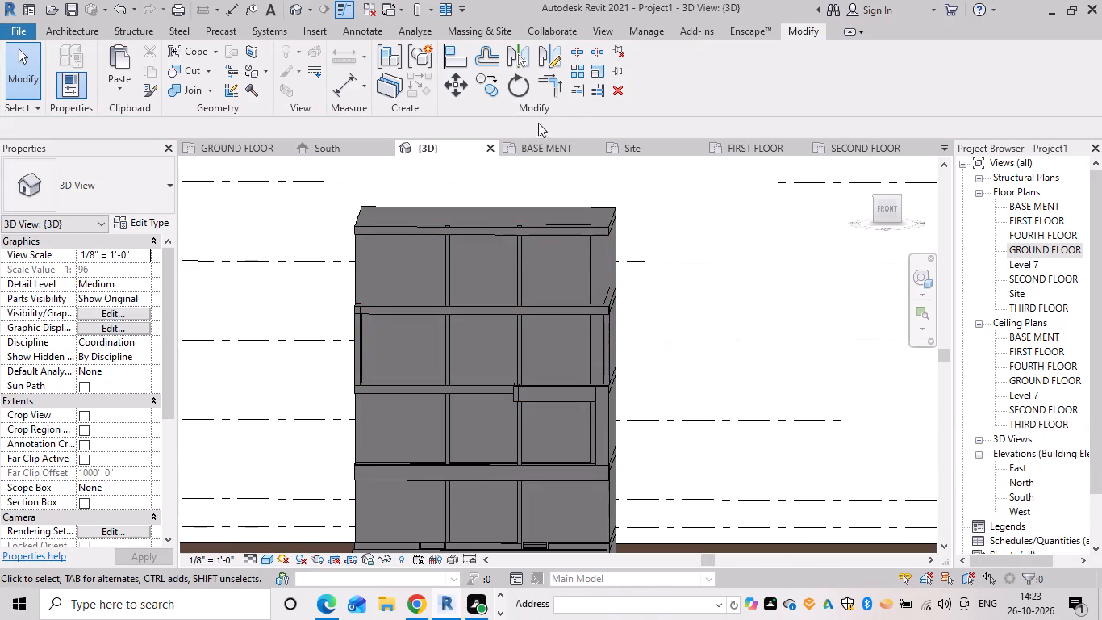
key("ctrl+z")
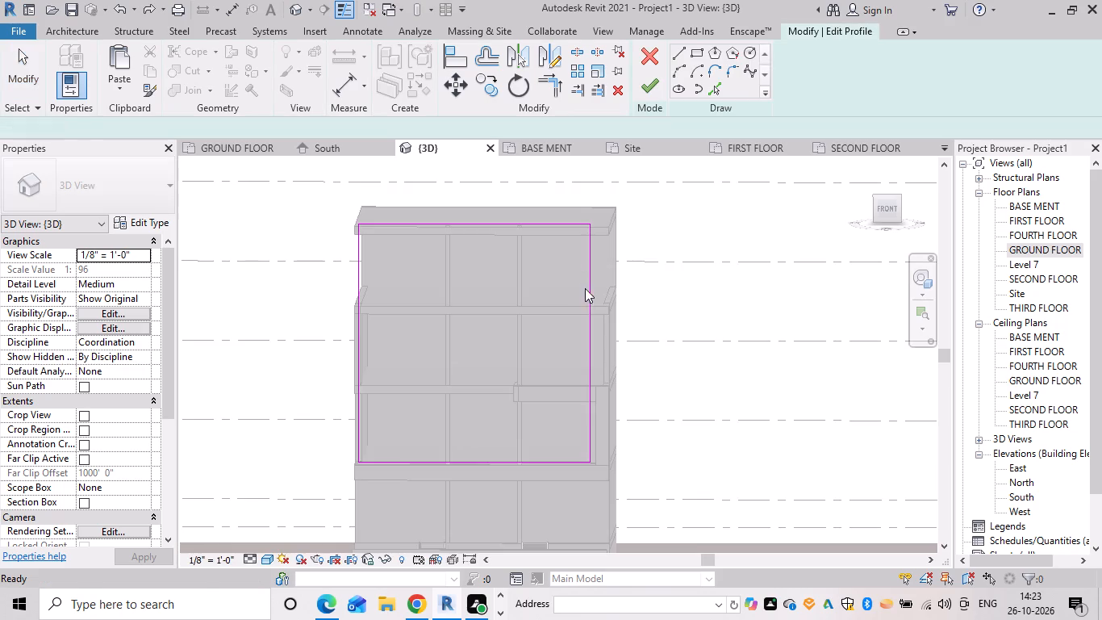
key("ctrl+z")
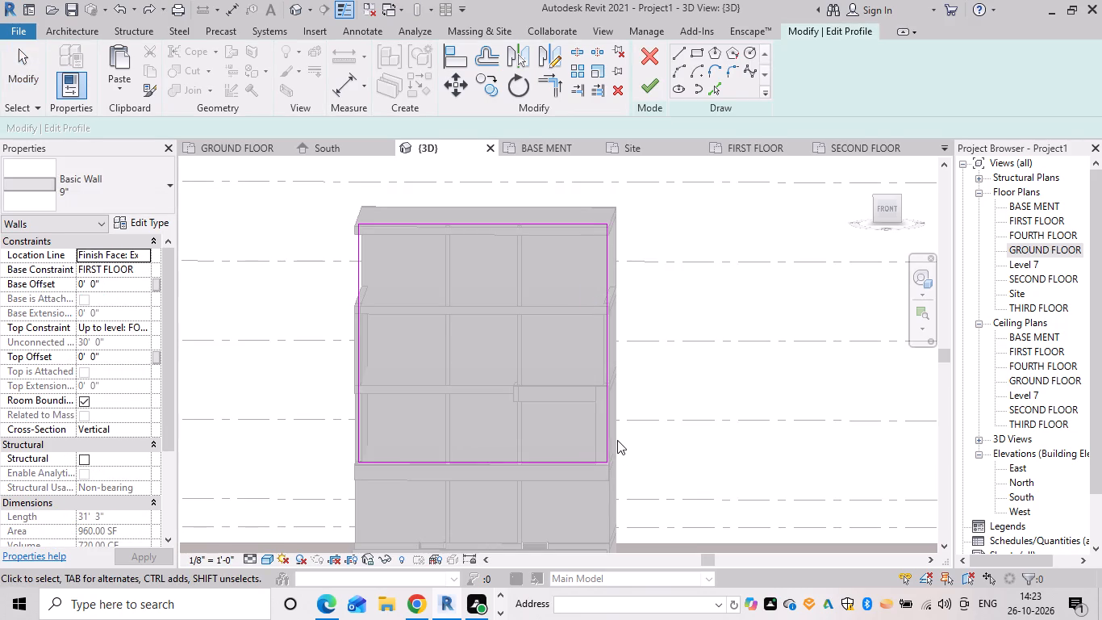
Set the front wall profile's right-hand edge to a 1'-8" inset, removing the conflicting constraints.
left_click(608, 422)
left_click(624, 479)
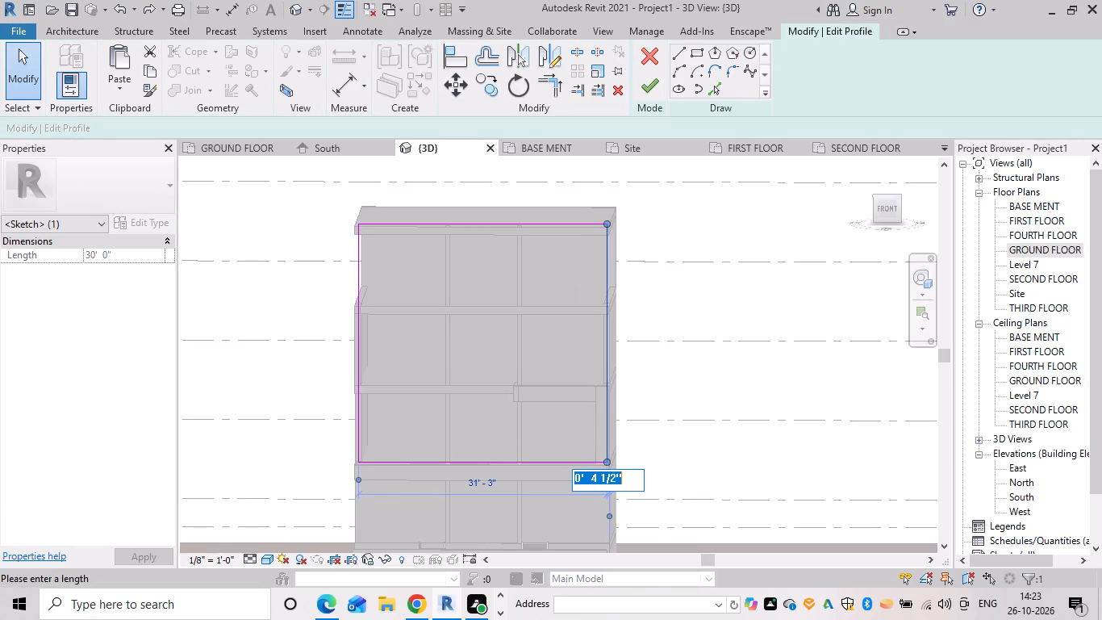
key("BackSpace")
type("1'8\"")
key("Return")
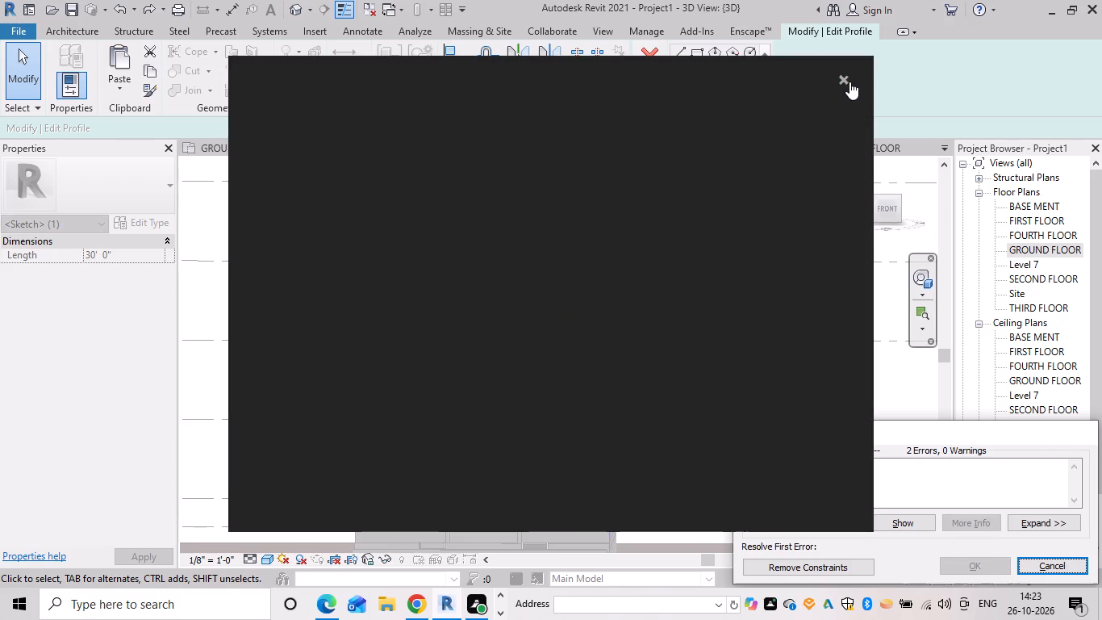
left_click(843, 77)
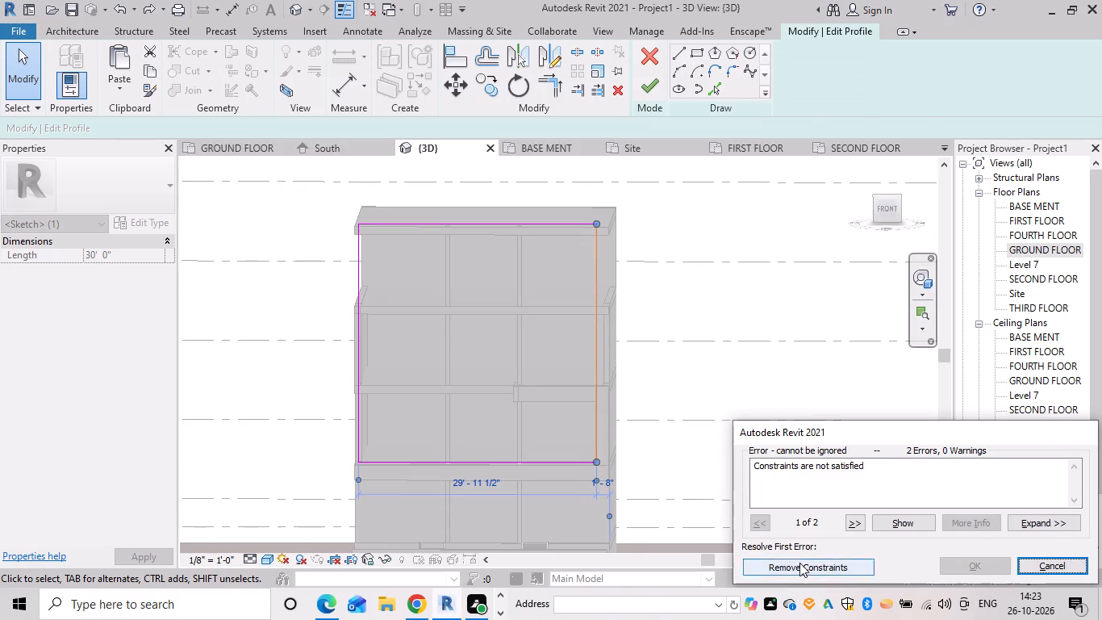
left_click(799, 563)
left_click(737, 401)
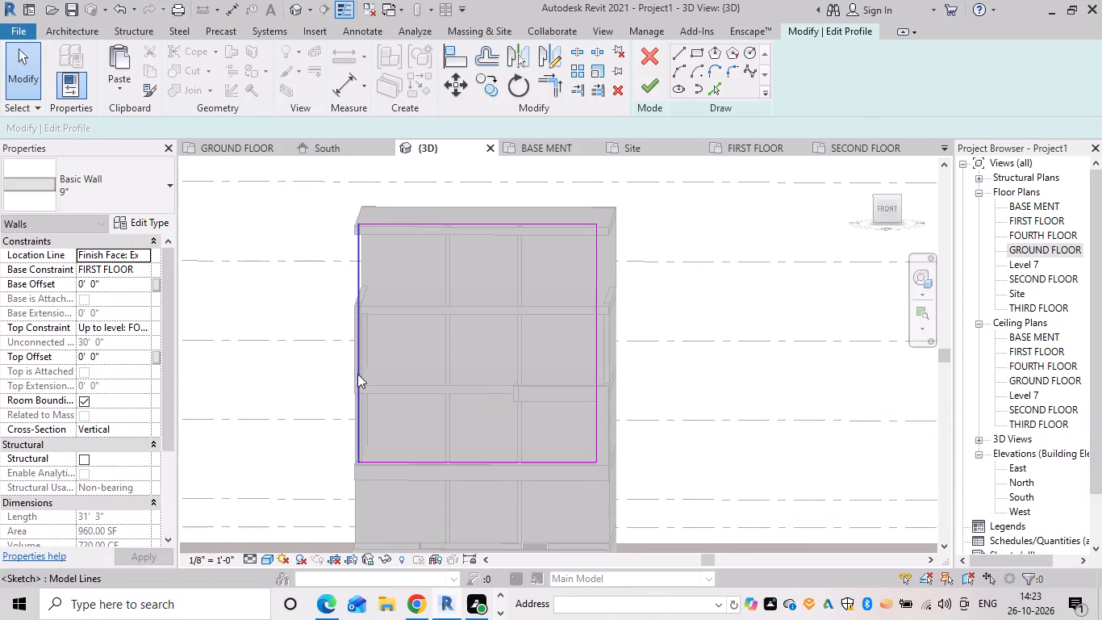
Set the profile's left-hand edge to a 1'-8" inset, removing the conflicting constraints, and finish the front wall's profile.
left_click(358, 374)
left_click(344, 175)
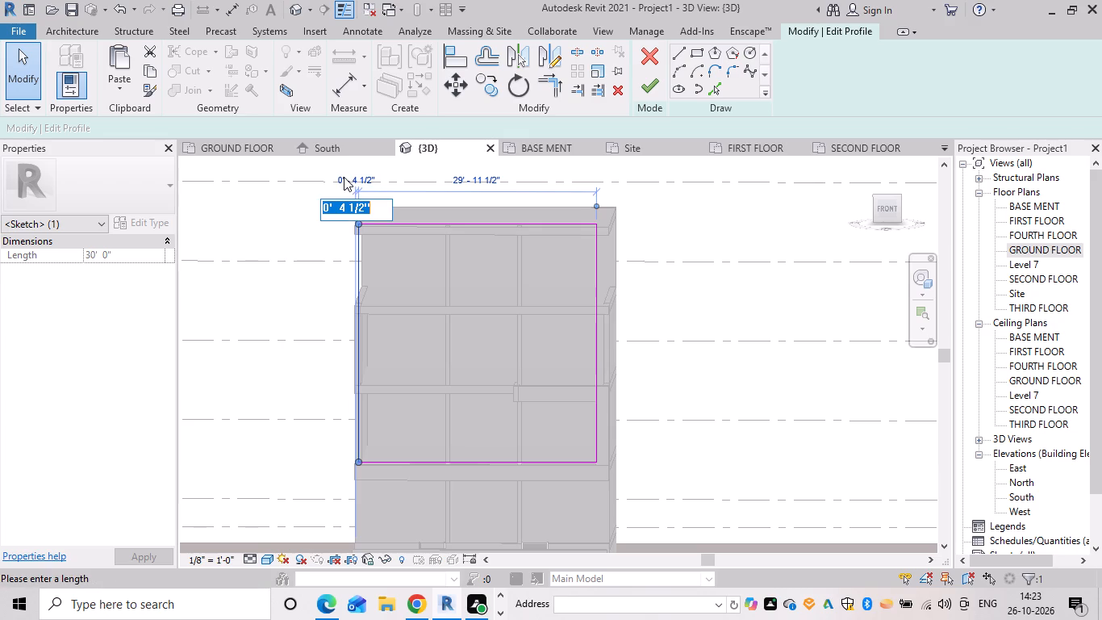
key("BackSpace")
key("BackSpace")
type("1'8\"")
key("Return")
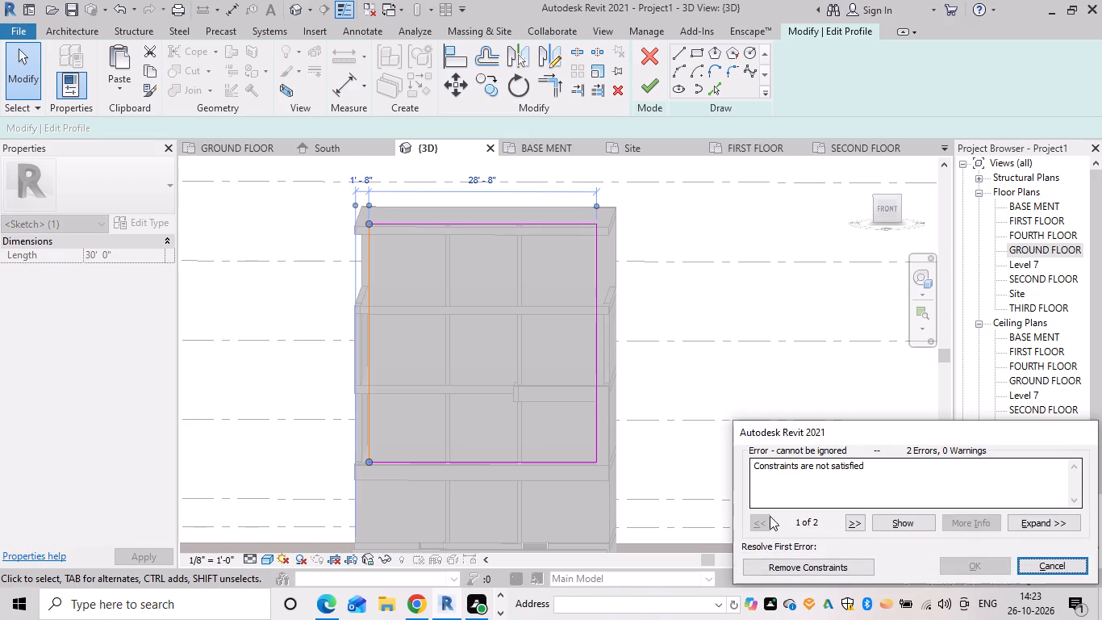
left_click(770, 559)
left_click(736, 307)
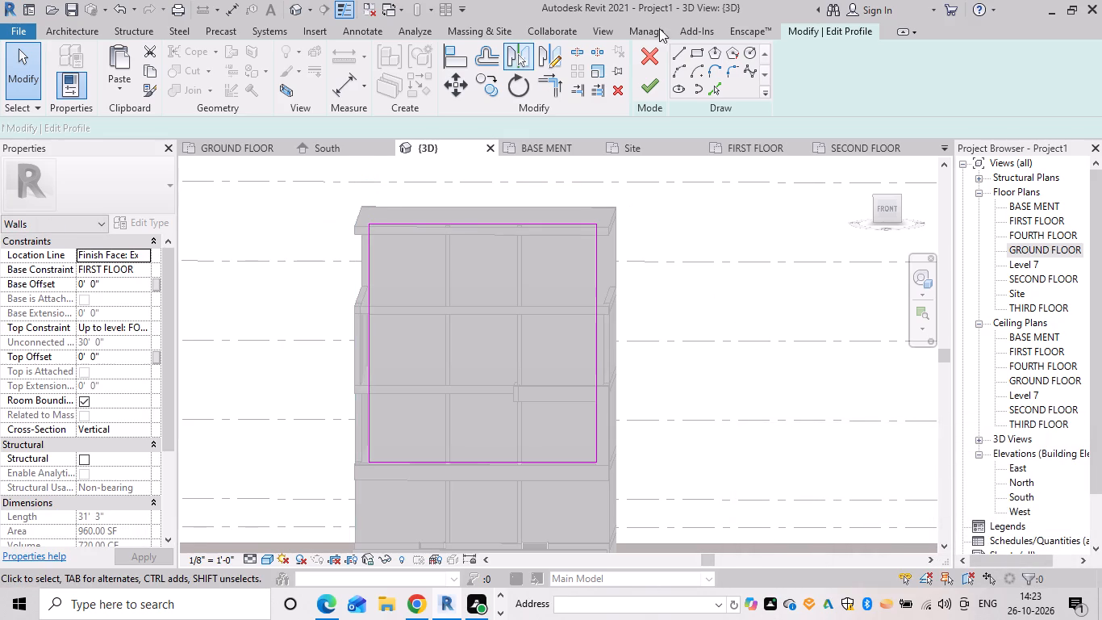
left_click(650, 84)
key("Escape")
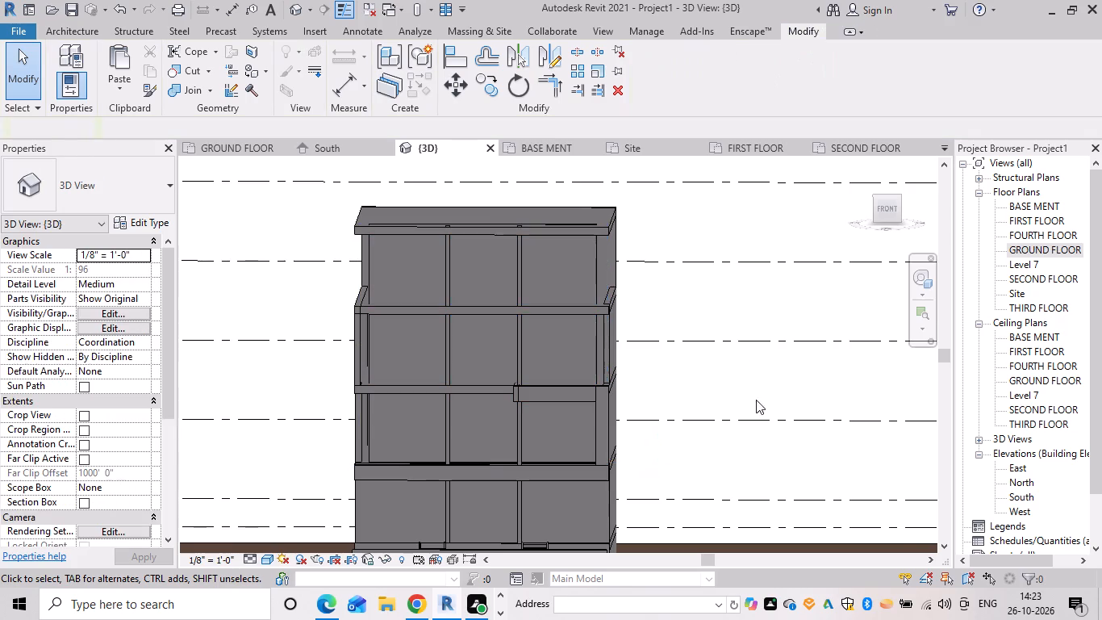
Delete the 9" right-hand side wall that runs from the first floor up to the third floor.
scroll(766, 391, "down", 3)
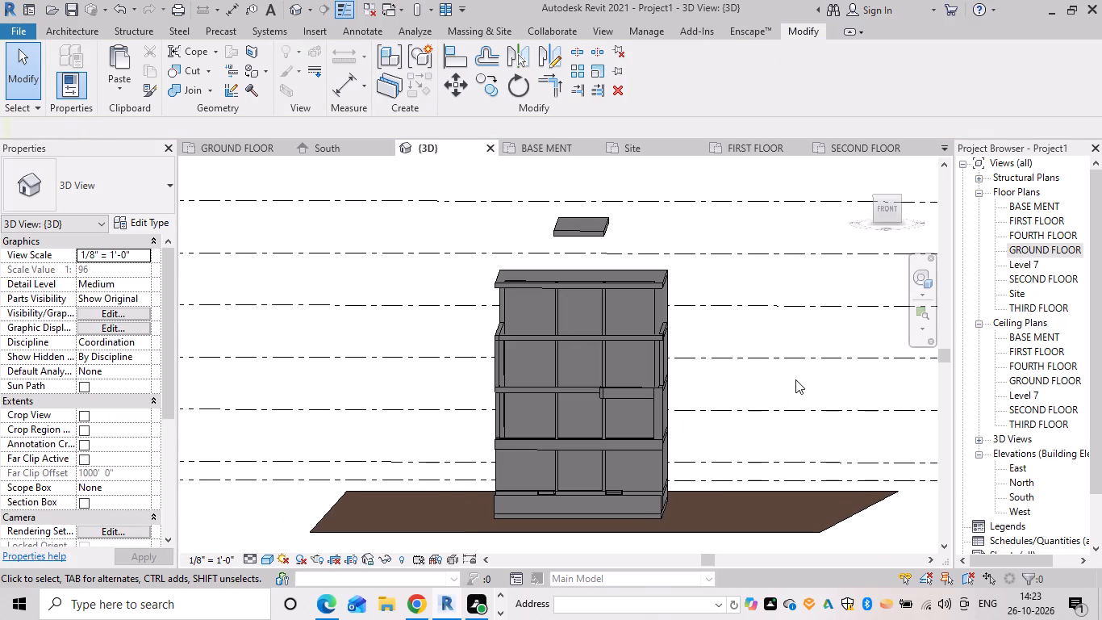
middle_click_drag(807, 371, 757, 375, "shift")
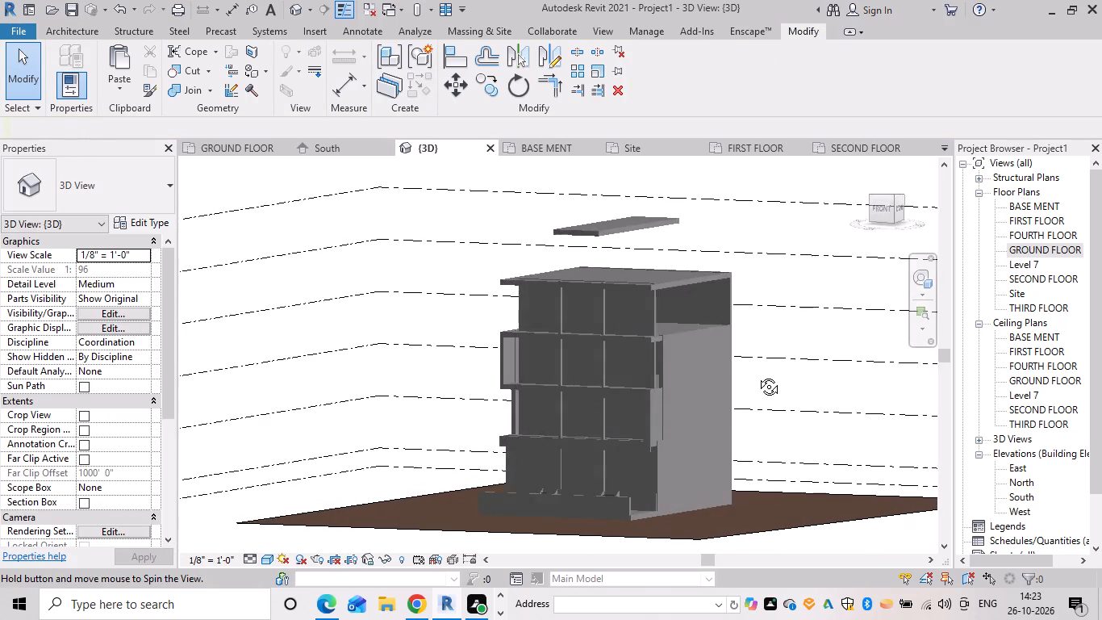
middle_click_drag(757, 375, 761, 376, "shift")
scroll(667, 401, "up", 3)
scroll(769, 413, "up", 1, "shift")
middle_click_drag(769, 413, 716, 429, "shift")
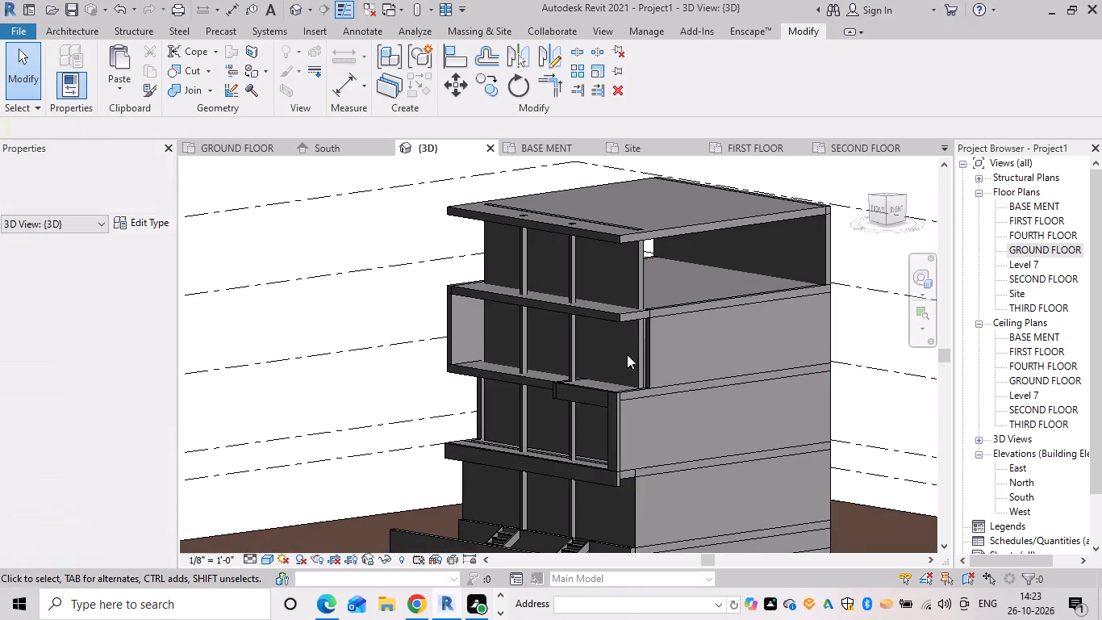
scroll(627, 354, "up", 4)
middle_click_drag(691, 392, 783, 417, "shift")
scroll(783, 417, "up", 1)
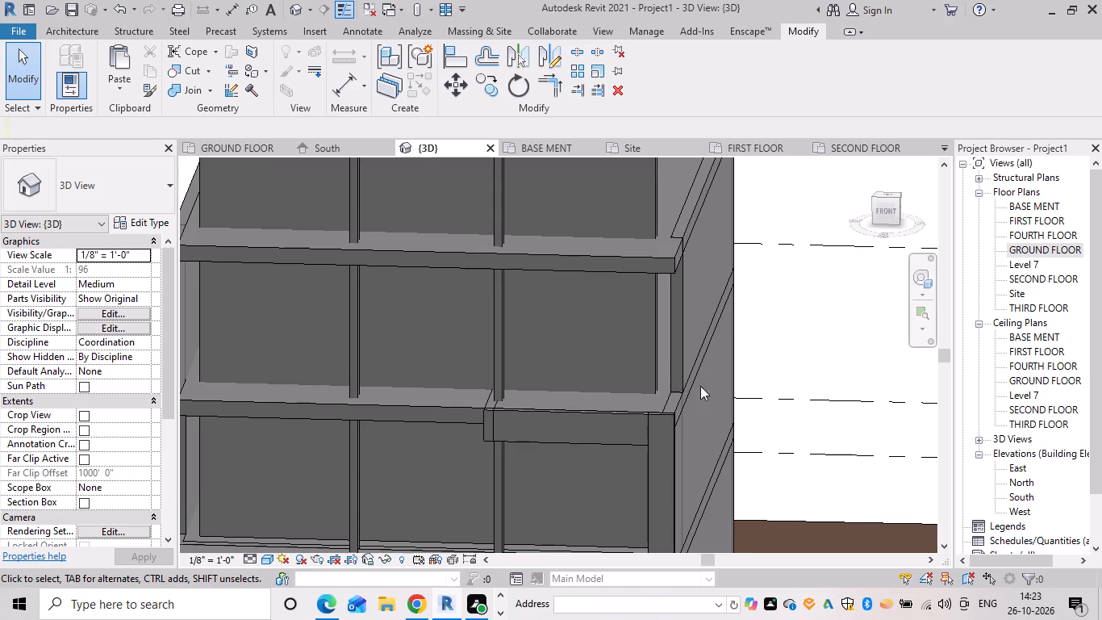
scroll(739, 379, "down", 2)
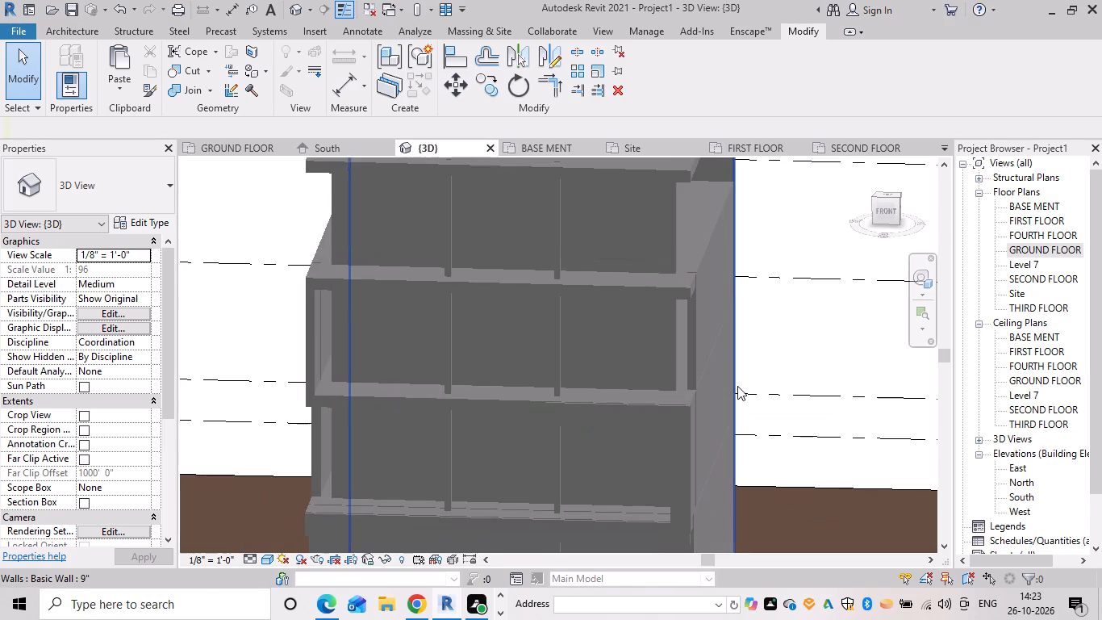
left_click(698, 342)
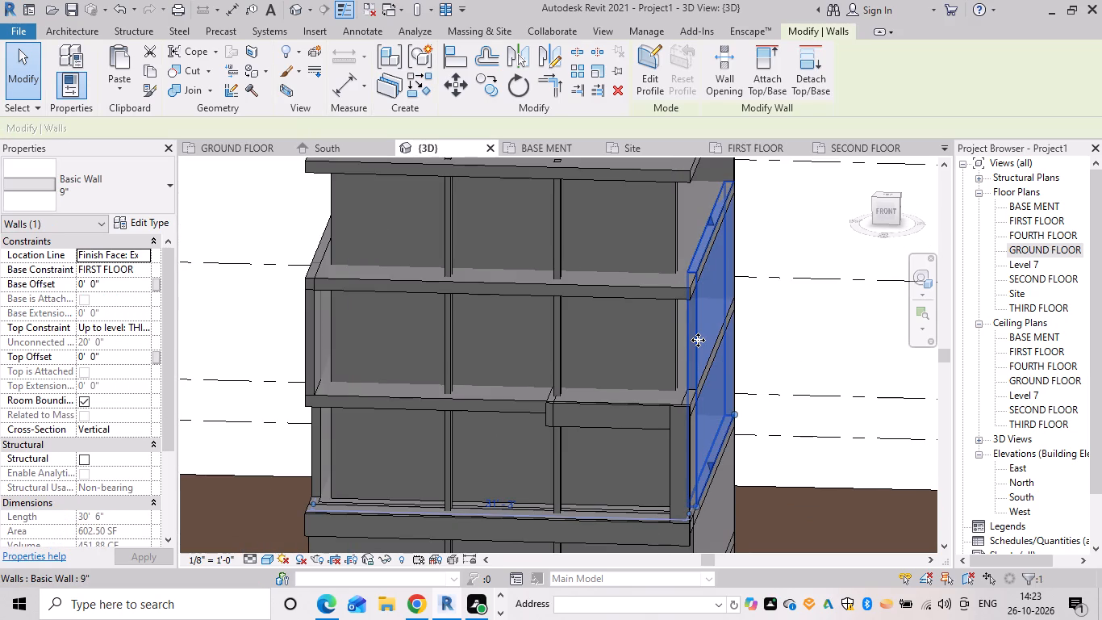
key("Delete")
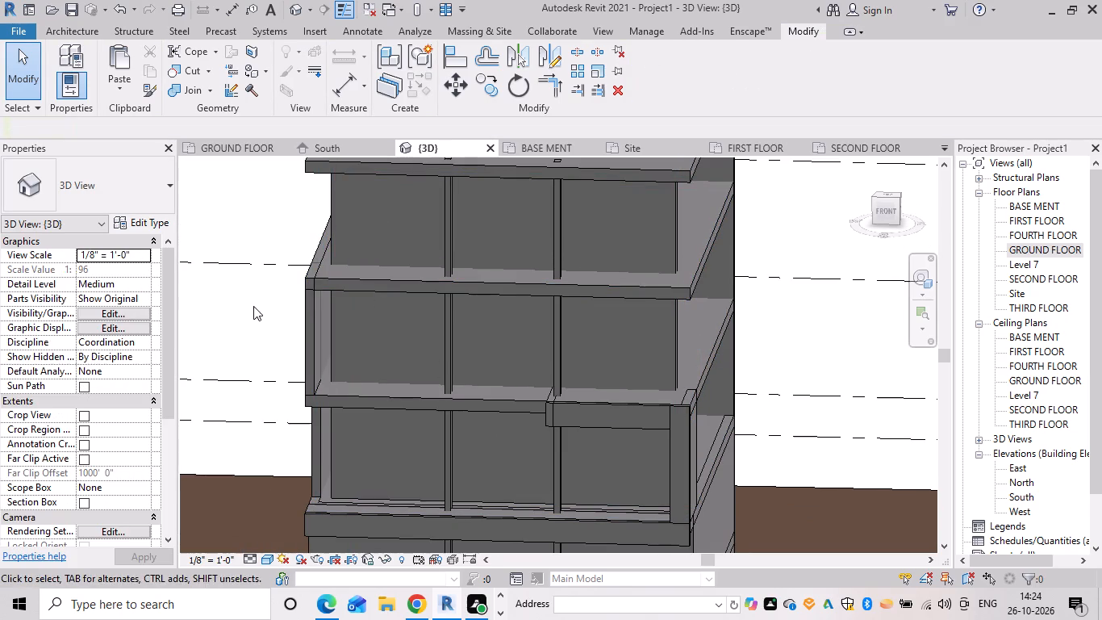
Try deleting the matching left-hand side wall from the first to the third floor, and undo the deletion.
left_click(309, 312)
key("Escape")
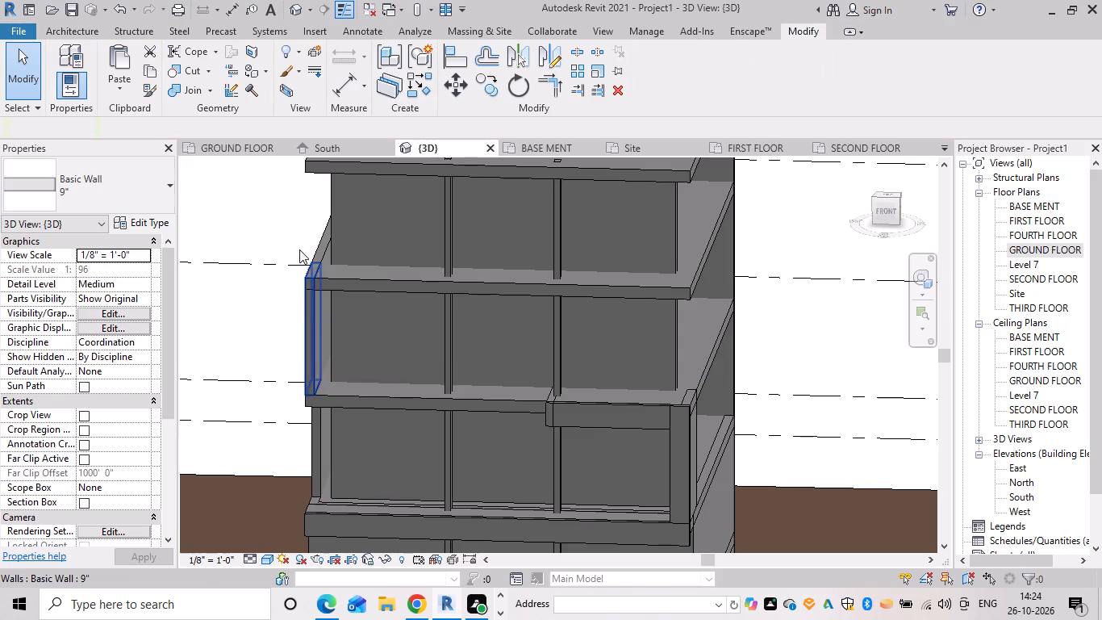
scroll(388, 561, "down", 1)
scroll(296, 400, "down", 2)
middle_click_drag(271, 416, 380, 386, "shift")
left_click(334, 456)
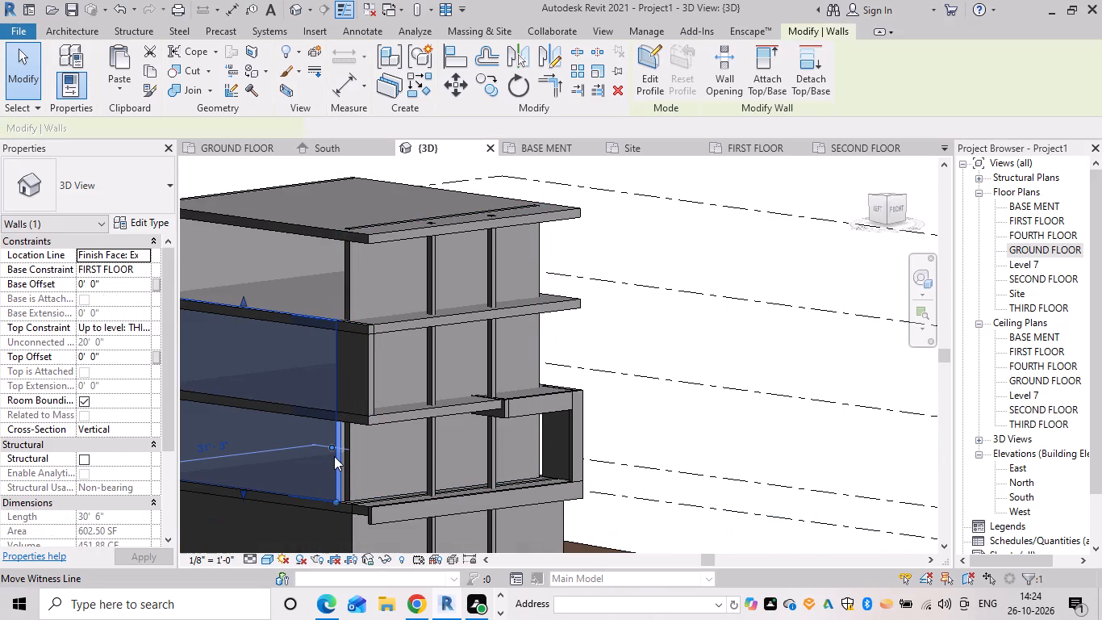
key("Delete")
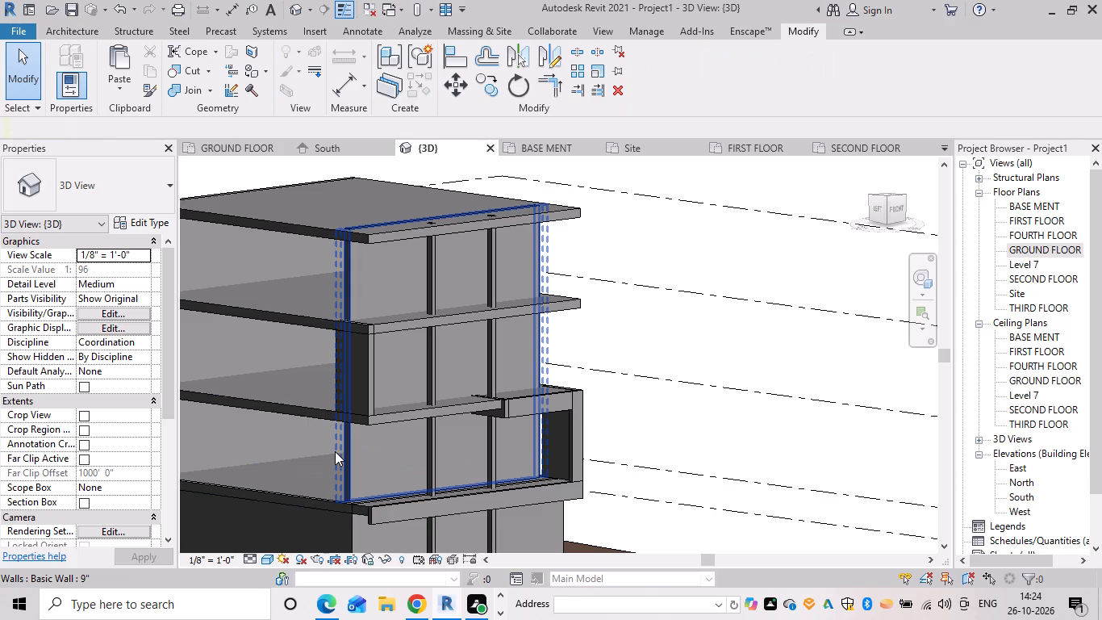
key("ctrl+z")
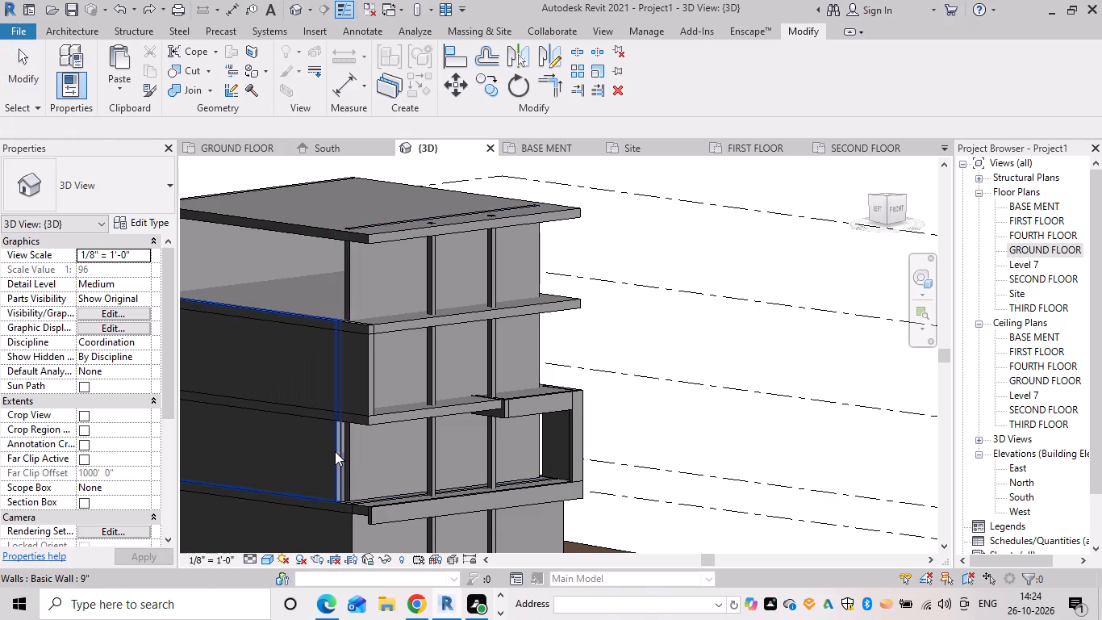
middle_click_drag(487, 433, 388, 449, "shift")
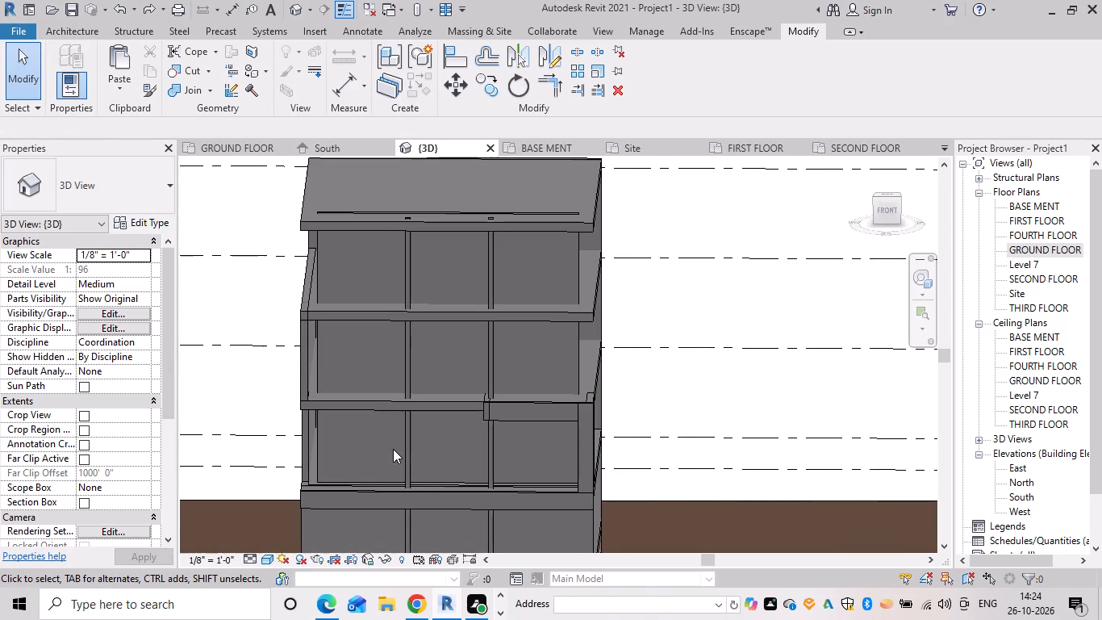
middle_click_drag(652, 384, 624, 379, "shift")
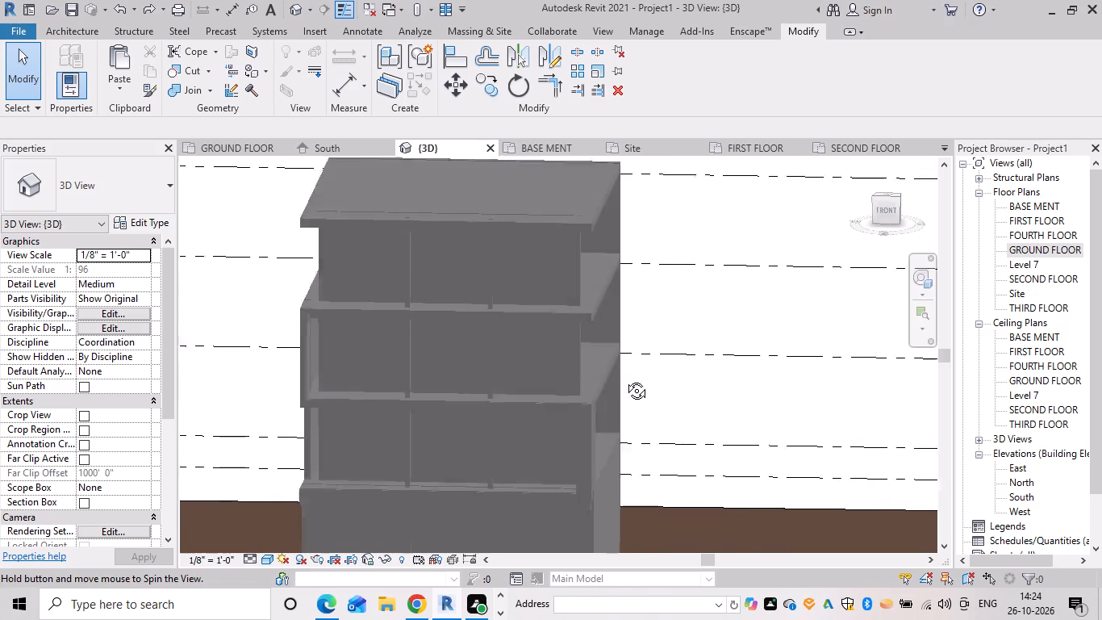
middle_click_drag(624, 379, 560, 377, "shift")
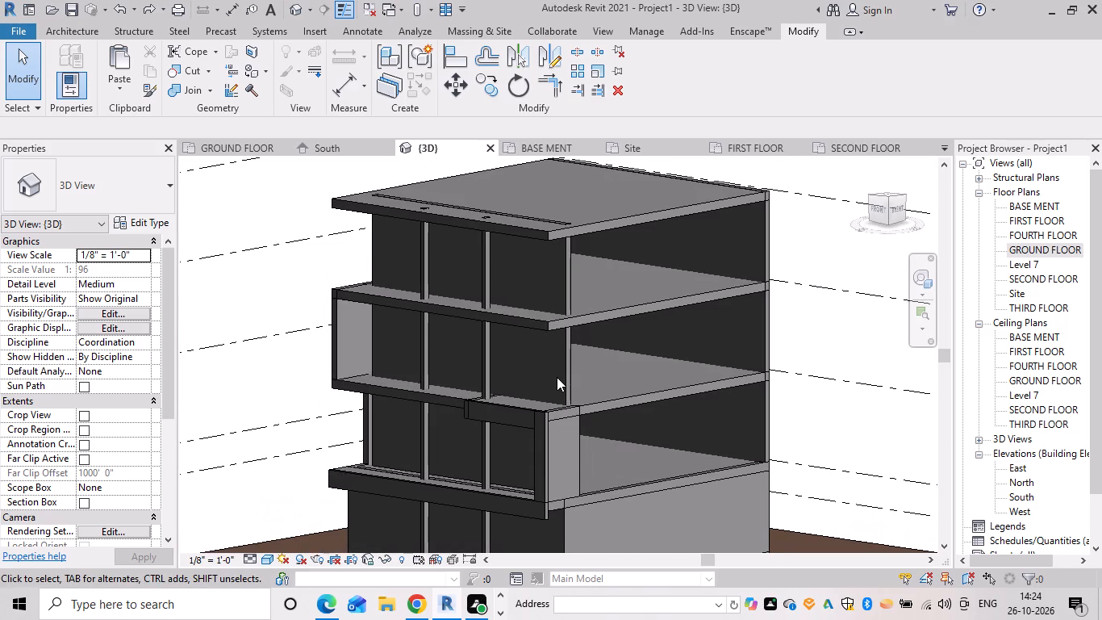
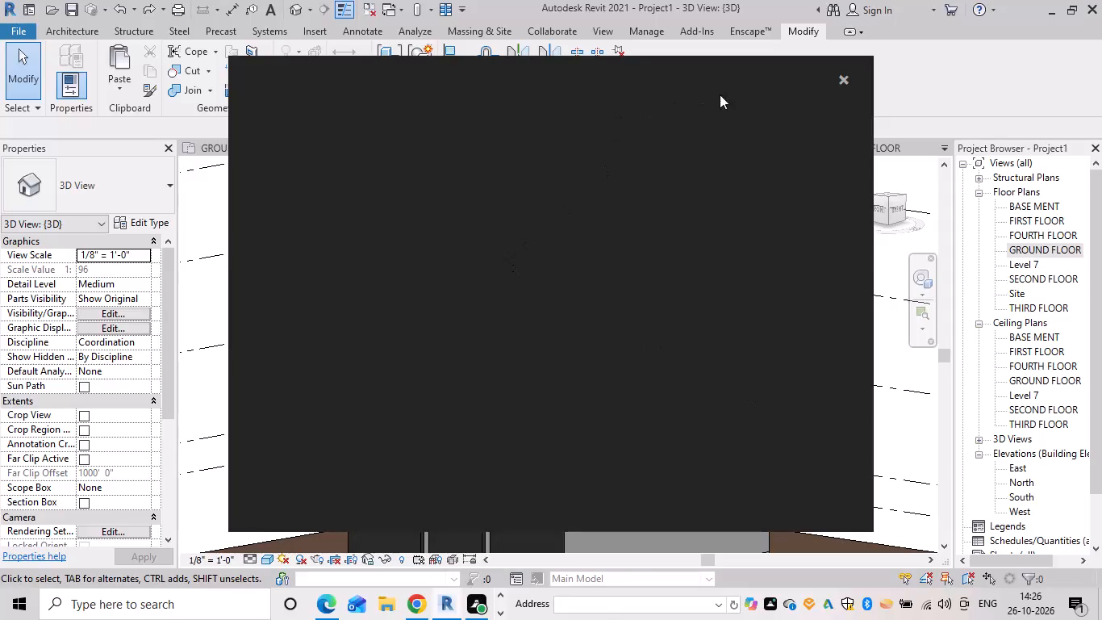
Close the blank Autodesk notification window covering the 3D view.
left_click(845, 72)
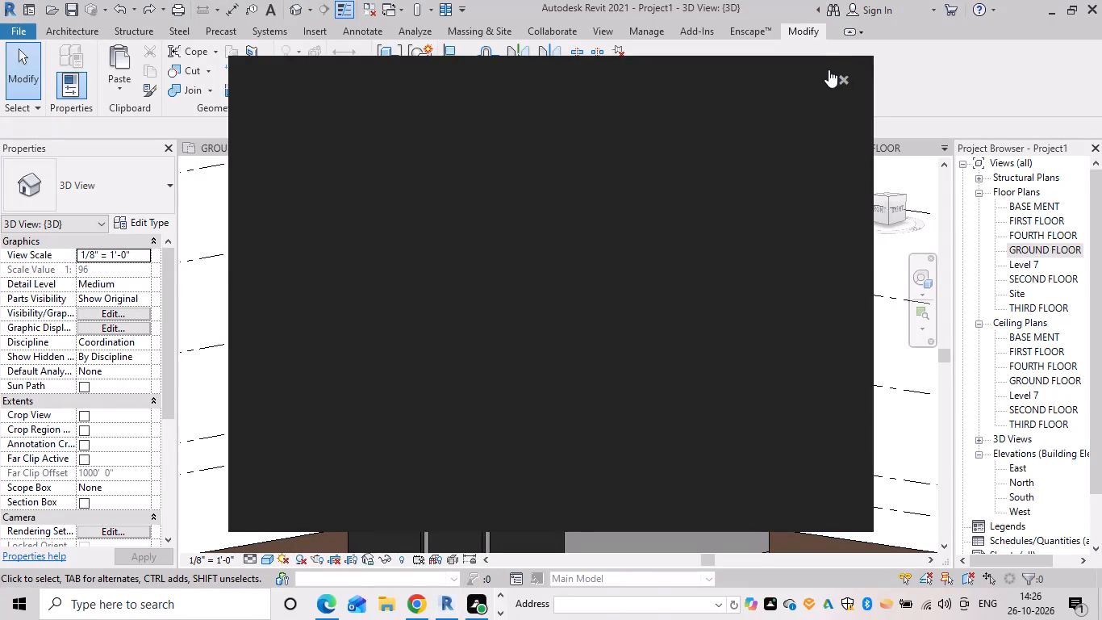
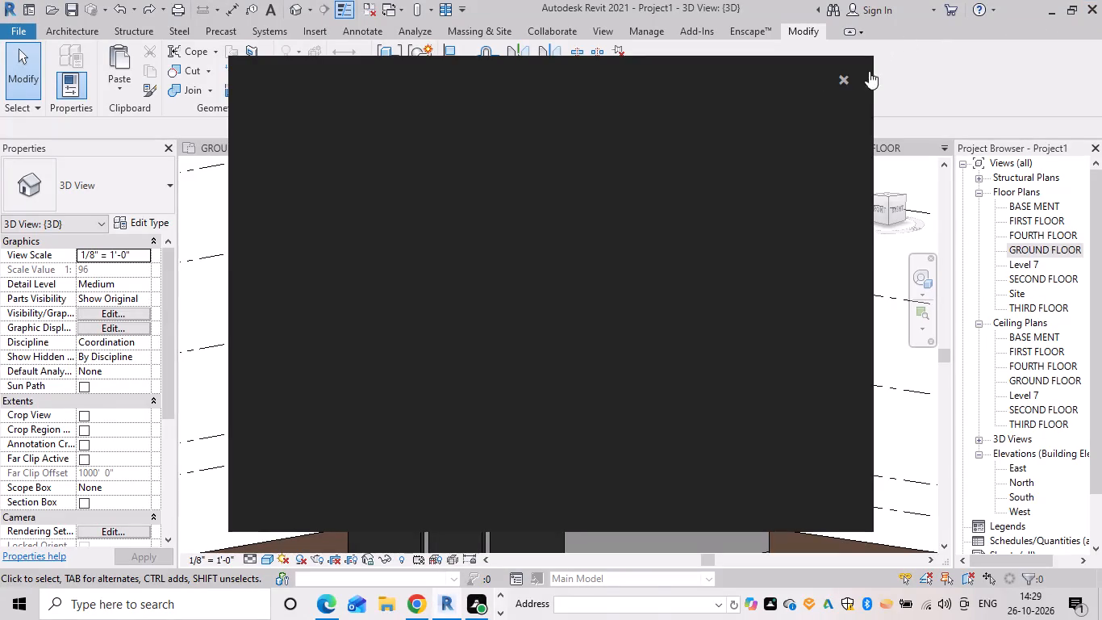
Close the blank Autodesk notification window covering the 3D view.
left_click(842, 71)
Undo the last change to the side wall of the upper storeys.
scroll(548, 357, "down", 1)
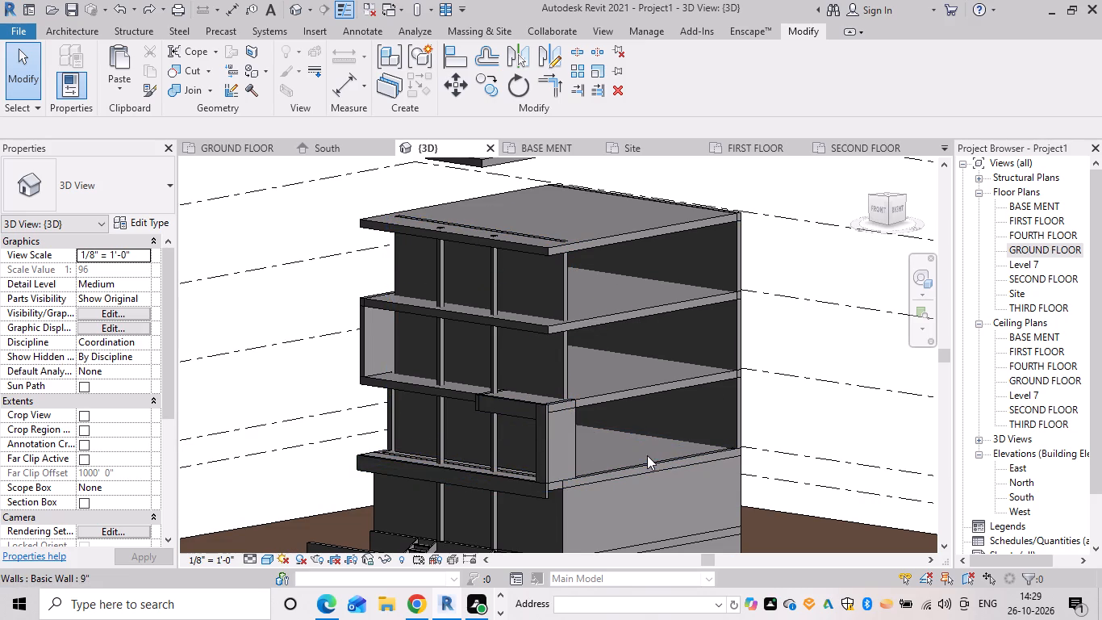
key("ctrl+z")
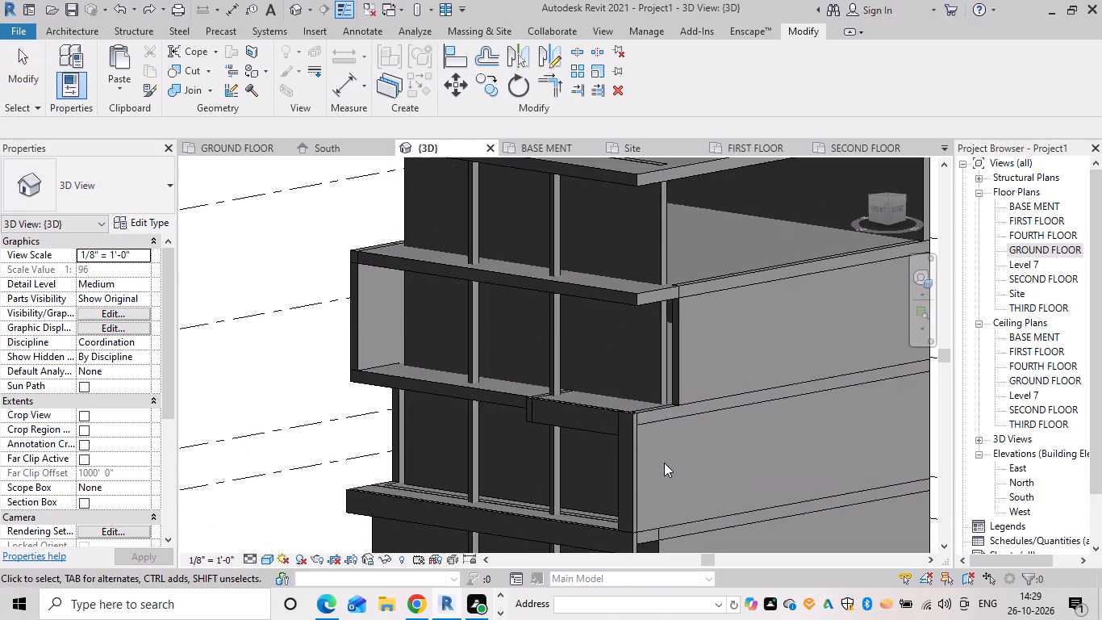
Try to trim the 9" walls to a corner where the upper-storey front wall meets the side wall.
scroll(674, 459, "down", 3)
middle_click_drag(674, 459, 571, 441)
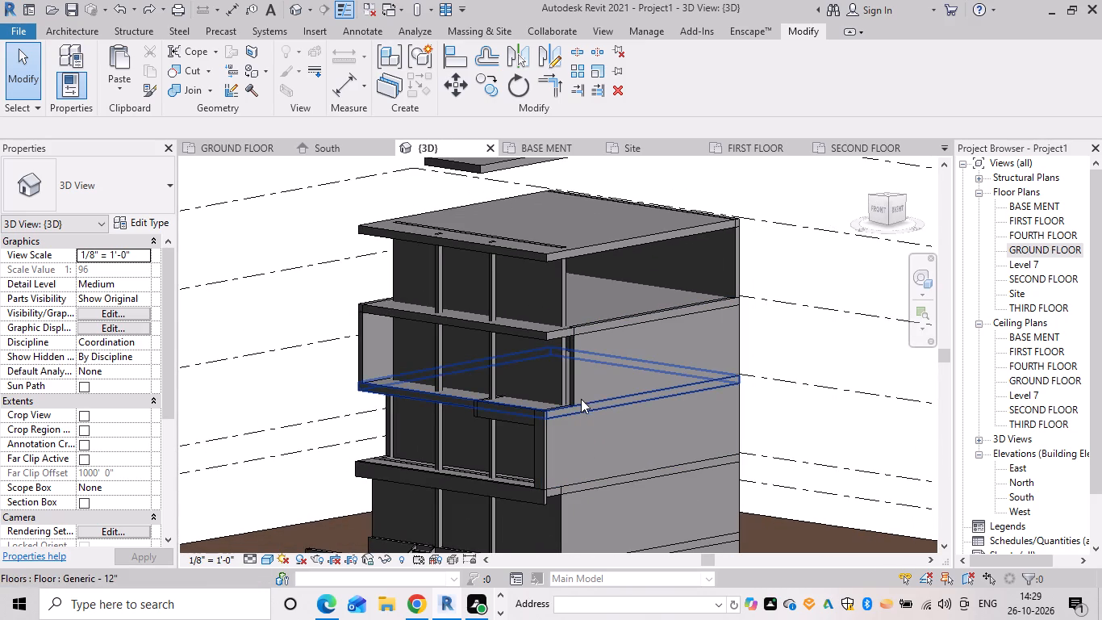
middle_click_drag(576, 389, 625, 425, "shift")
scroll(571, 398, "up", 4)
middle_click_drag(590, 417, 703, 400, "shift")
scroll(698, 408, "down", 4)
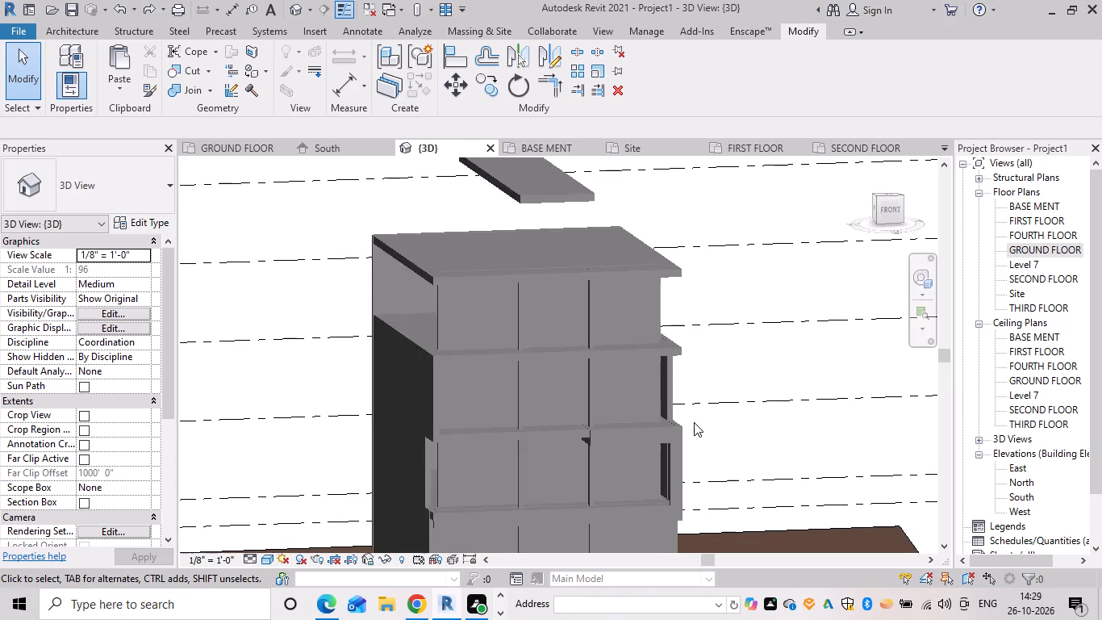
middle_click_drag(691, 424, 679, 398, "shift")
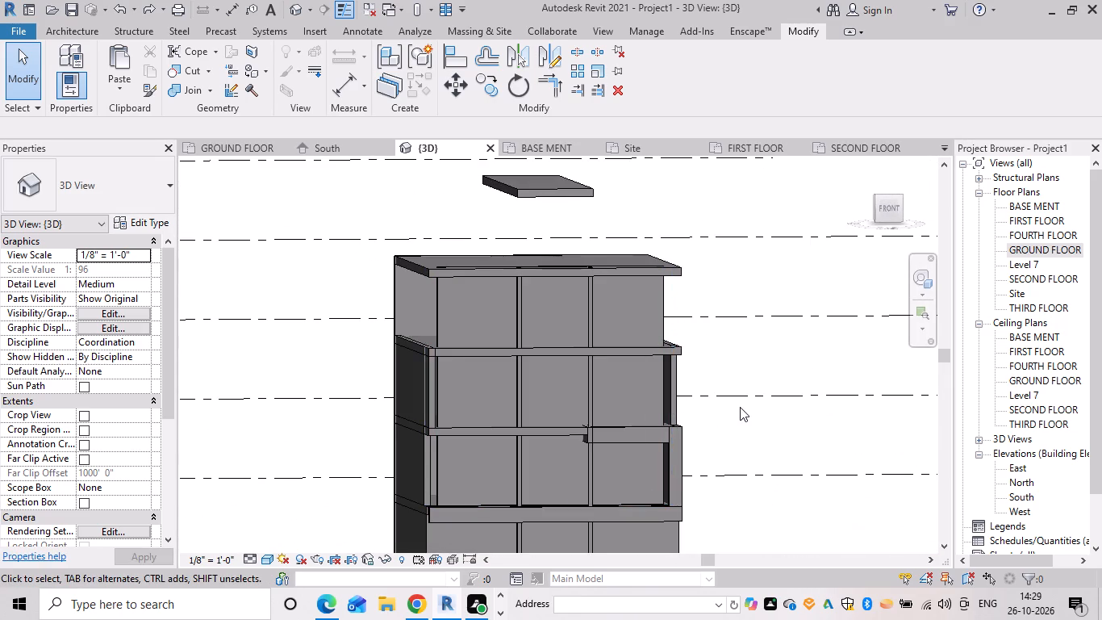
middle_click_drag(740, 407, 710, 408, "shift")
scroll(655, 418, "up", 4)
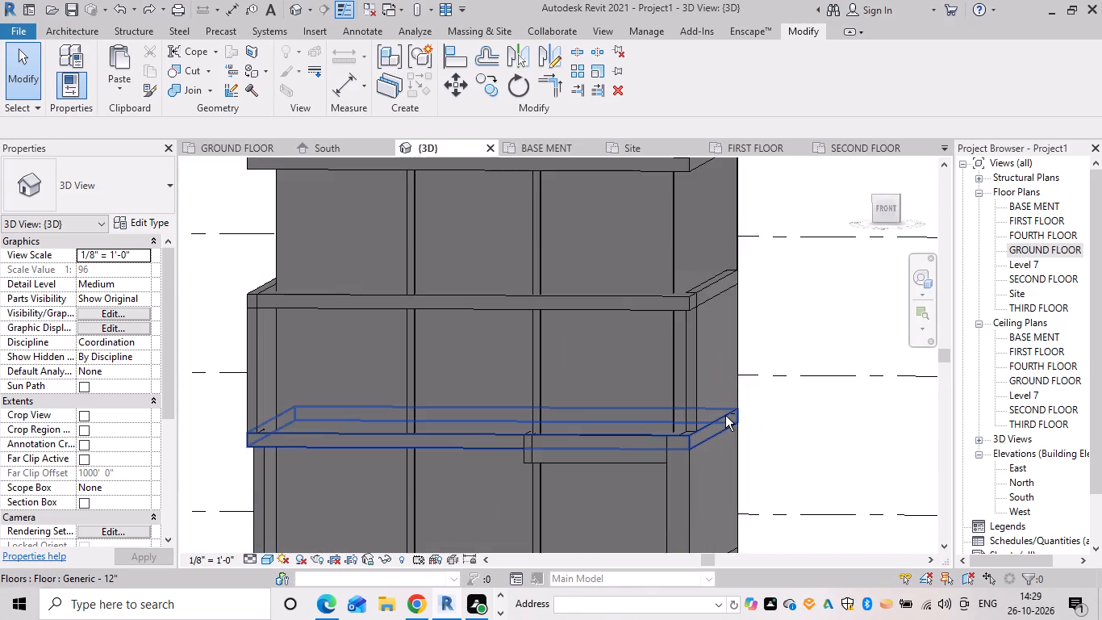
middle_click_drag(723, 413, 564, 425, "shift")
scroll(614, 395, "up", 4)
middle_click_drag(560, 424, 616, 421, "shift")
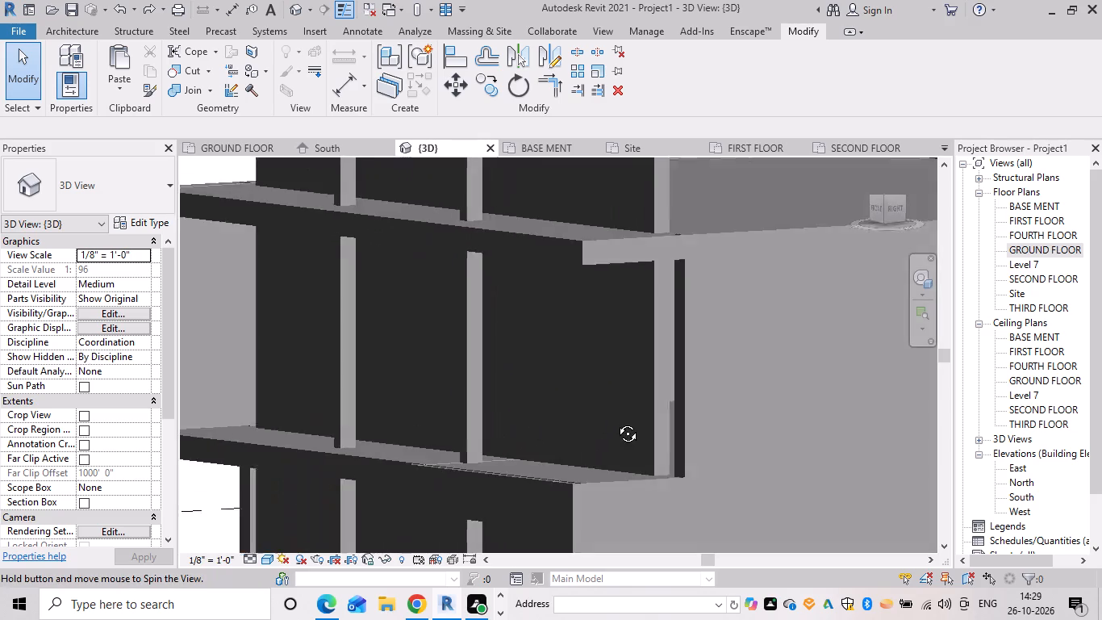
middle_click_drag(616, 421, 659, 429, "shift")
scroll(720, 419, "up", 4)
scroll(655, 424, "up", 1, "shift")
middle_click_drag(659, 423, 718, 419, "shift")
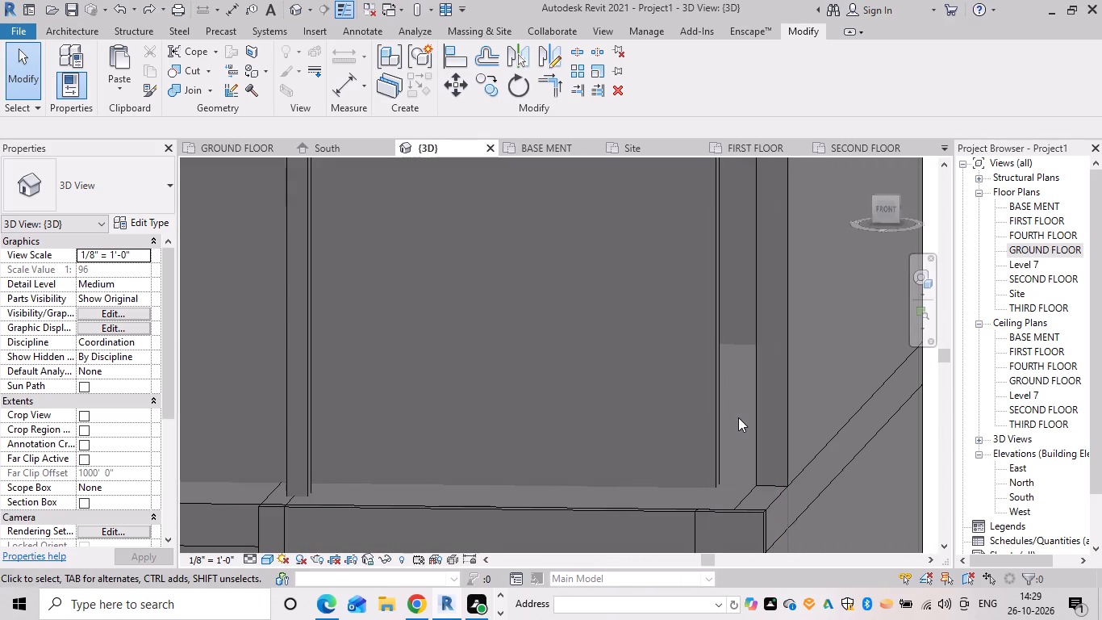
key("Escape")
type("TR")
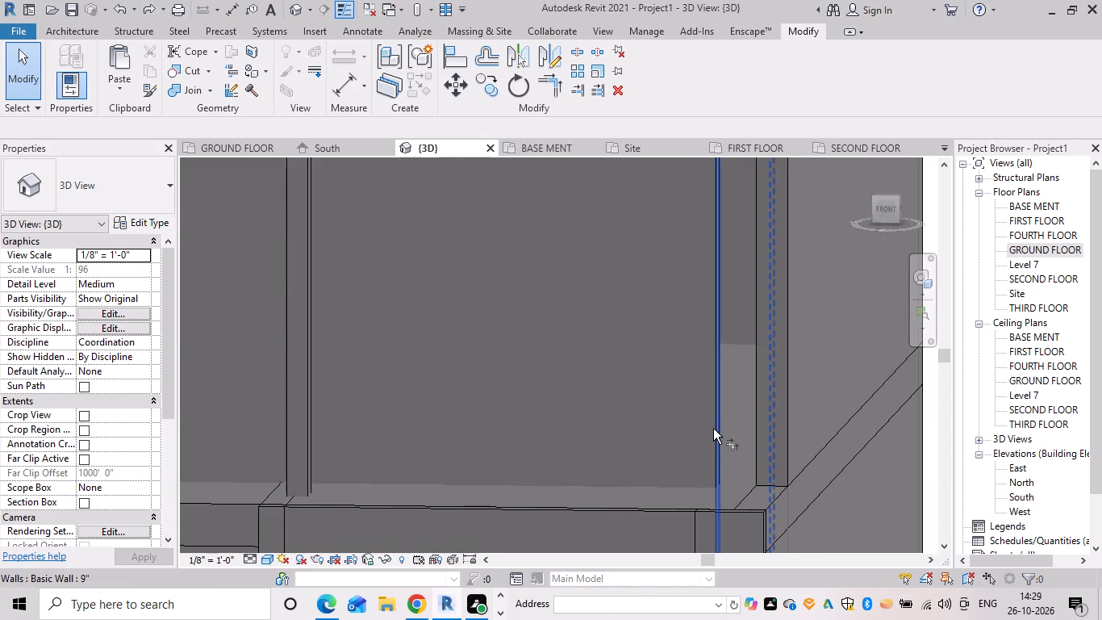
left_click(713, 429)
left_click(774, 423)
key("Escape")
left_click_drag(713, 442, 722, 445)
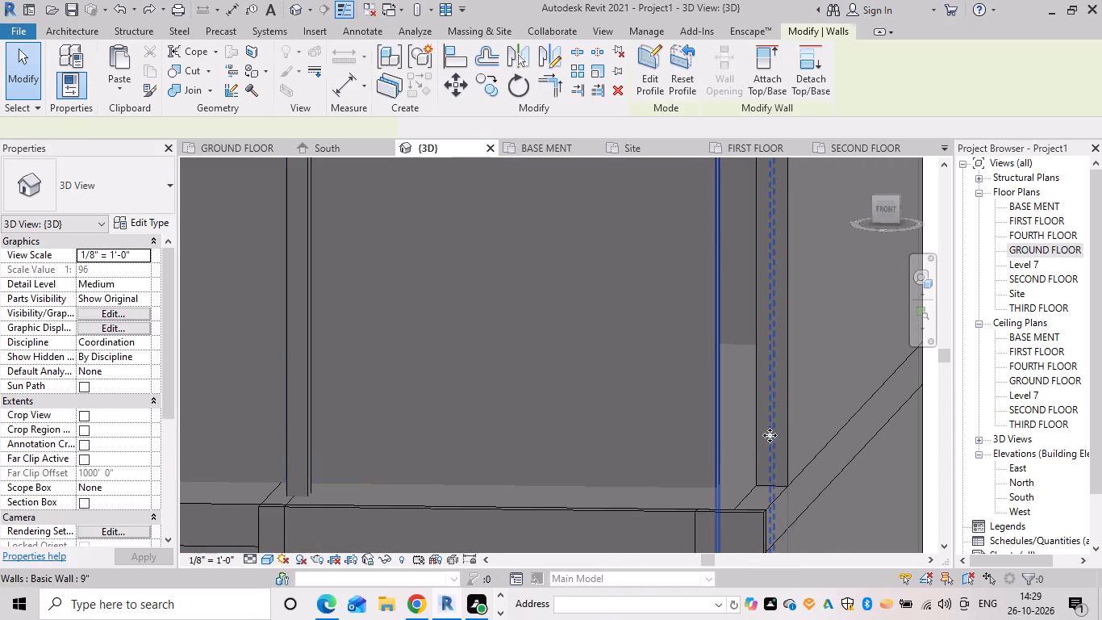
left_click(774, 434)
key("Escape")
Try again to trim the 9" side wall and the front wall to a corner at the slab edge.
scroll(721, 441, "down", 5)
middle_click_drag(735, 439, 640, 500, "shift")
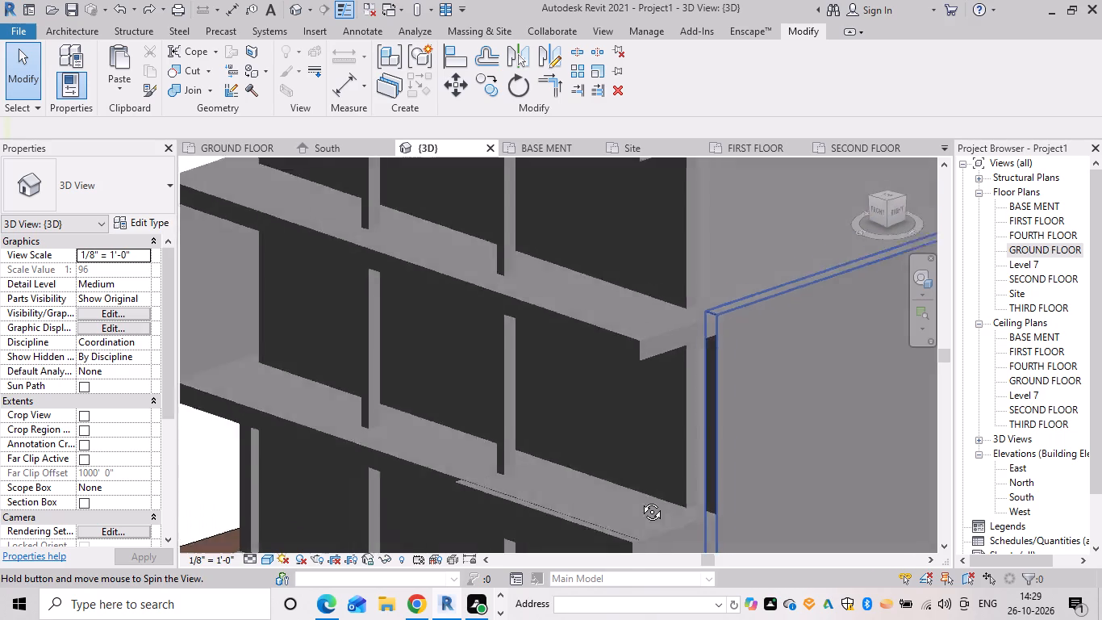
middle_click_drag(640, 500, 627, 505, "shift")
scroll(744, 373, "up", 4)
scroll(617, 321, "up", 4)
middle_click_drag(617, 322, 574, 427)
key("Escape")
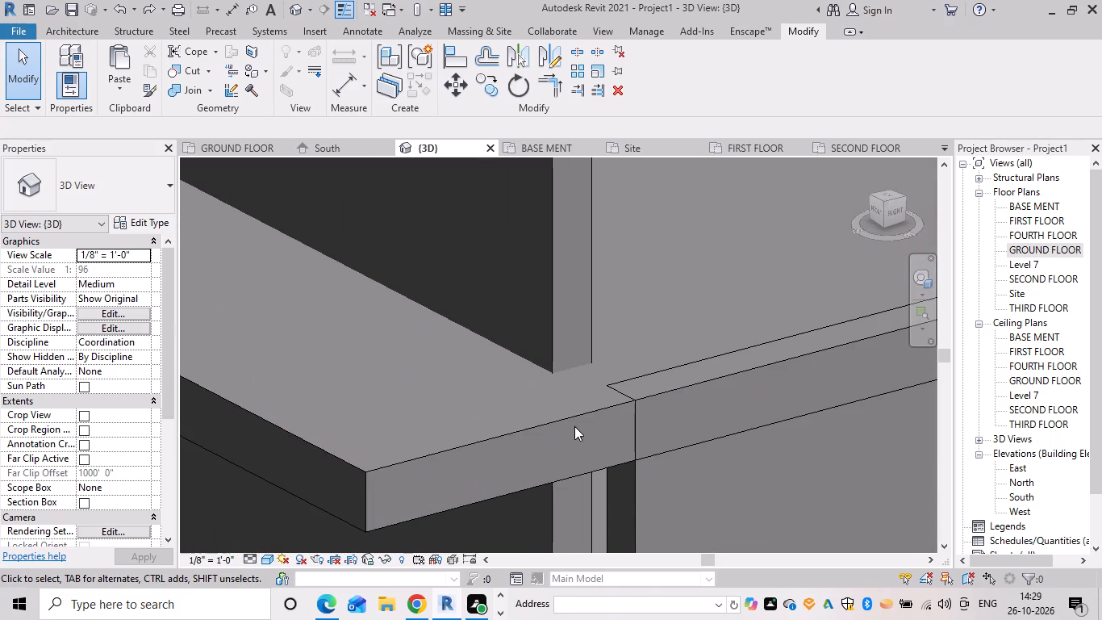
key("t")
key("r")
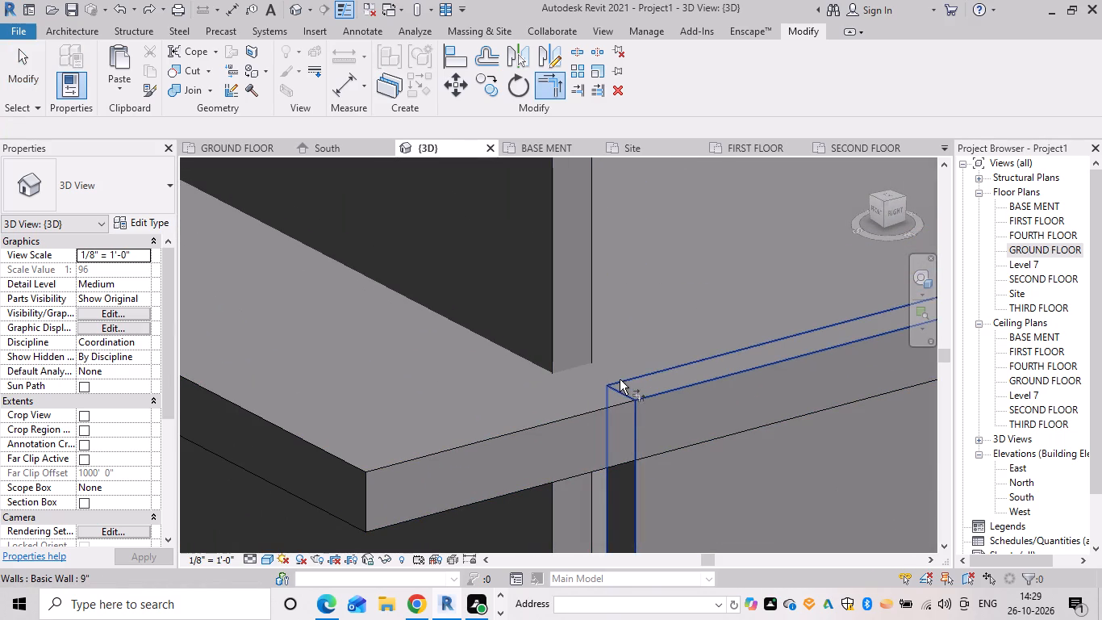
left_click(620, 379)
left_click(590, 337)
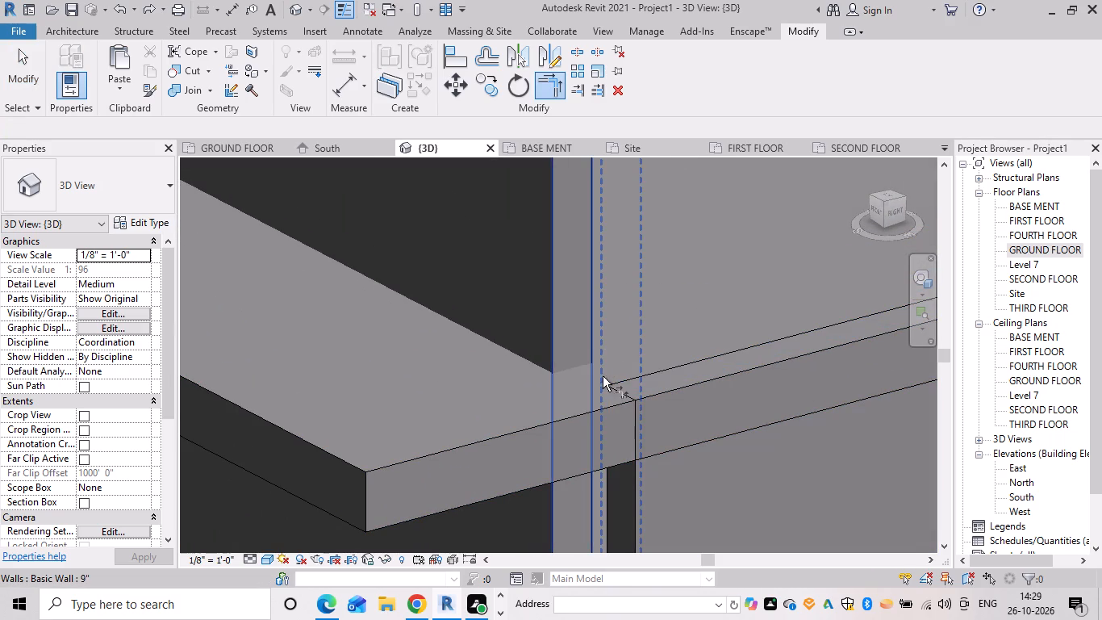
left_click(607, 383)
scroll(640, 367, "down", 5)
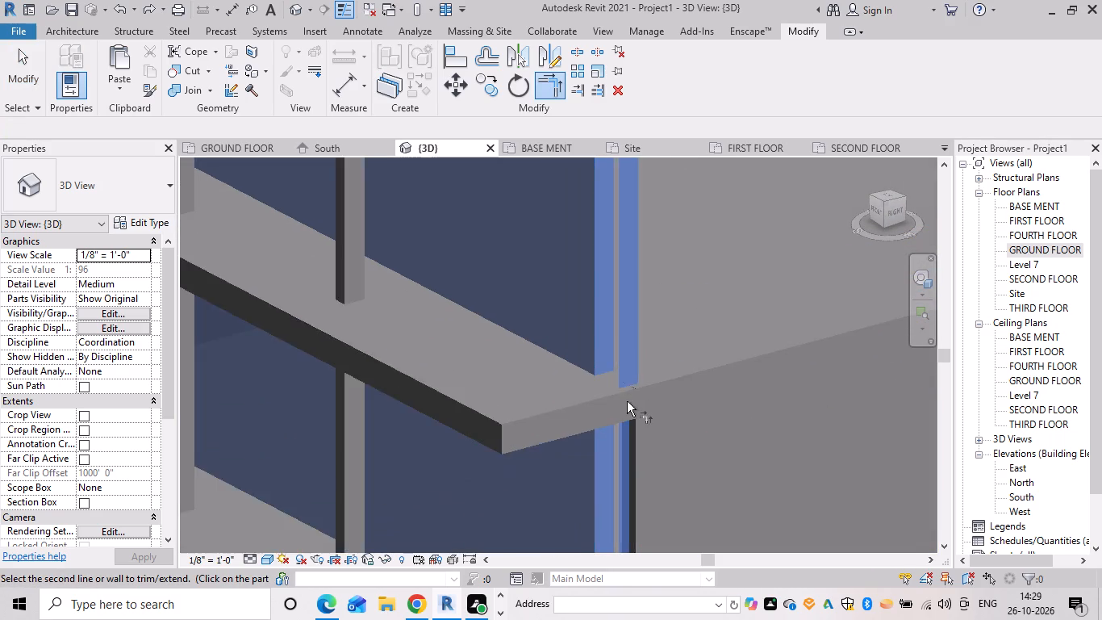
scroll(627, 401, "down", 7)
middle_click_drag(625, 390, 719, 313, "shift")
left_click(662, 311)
Undo the latest wall changes back to the front wall's earlier profile outline and finish the profile edit.
key("ctrl+z")
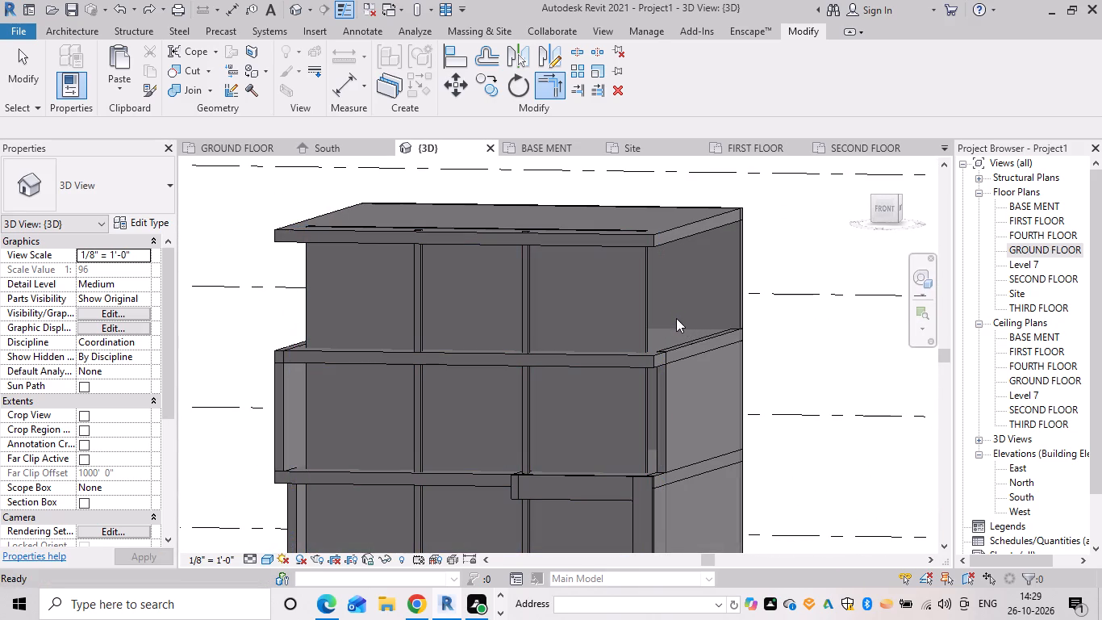
key("ctrl+z")
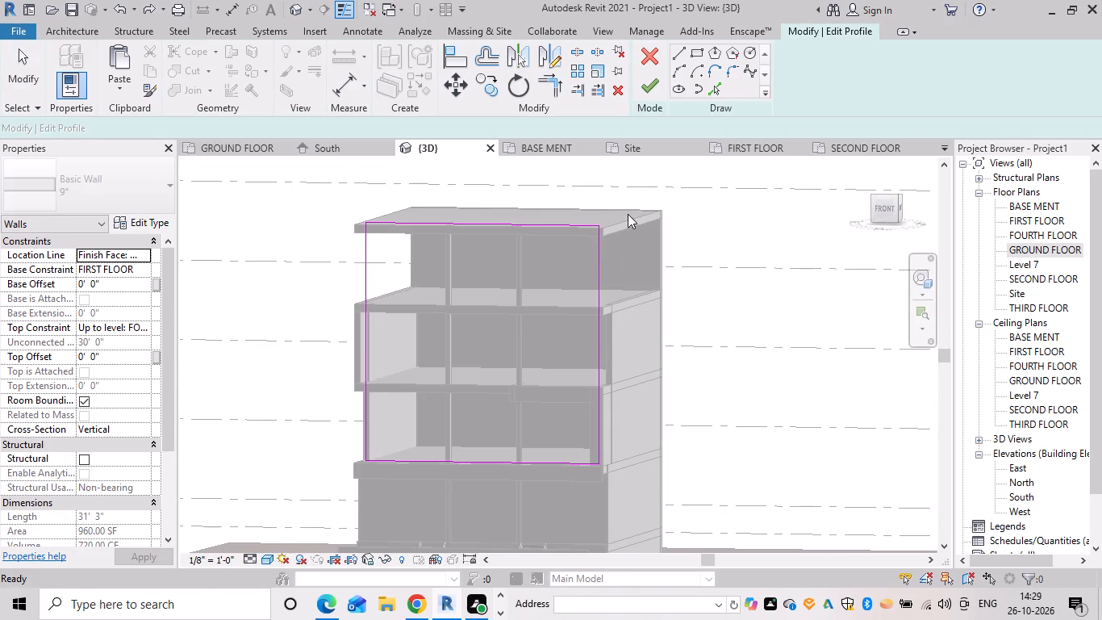
key("ctrl+z")
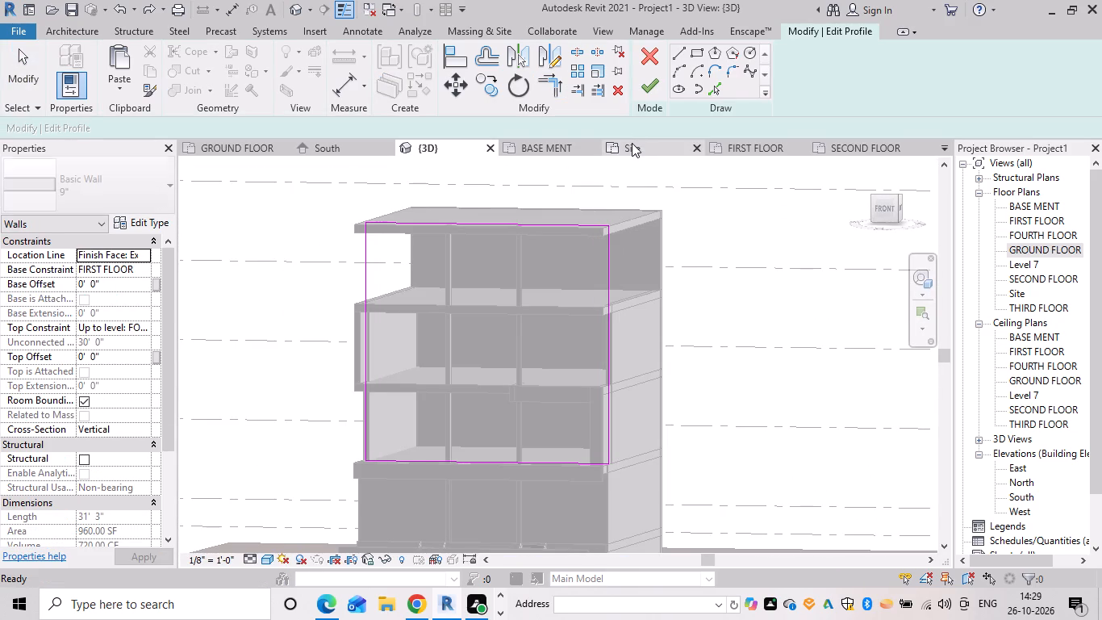
left_click(648, 95)
key("Escape")
Examine the front facade, its slabs and the projecting floor frame from several angles.
scroll(585, 317, "down", 4)
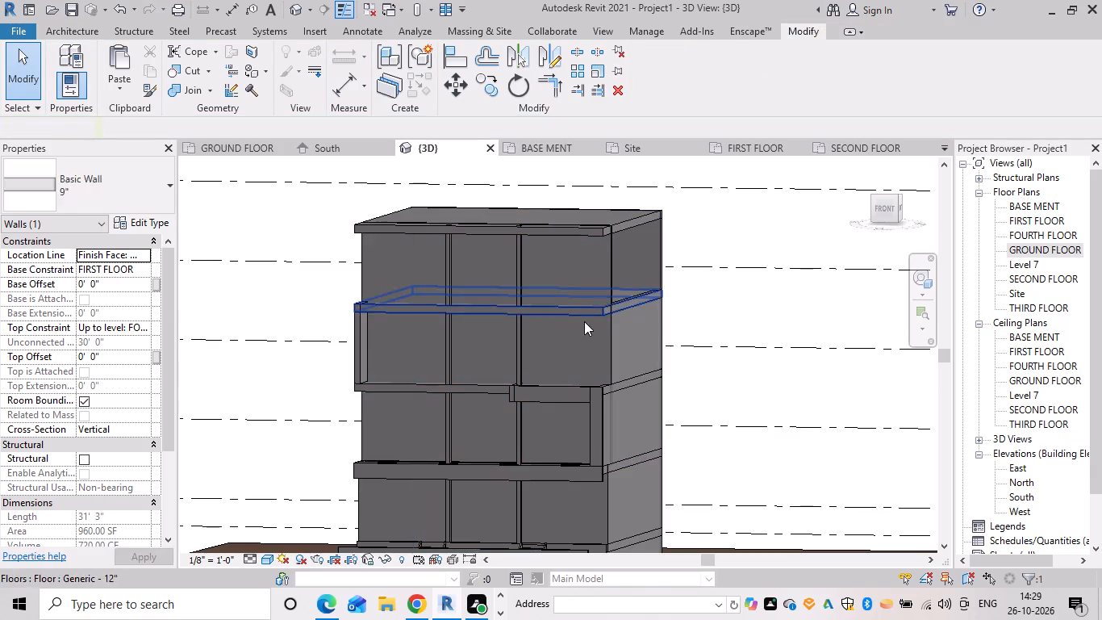
middle_click_drag(581, 328, 664, 316, "shift")
scroll(562, 304, "up", 5)
middle_click_drag(628, 314, 581, 359, "shift")
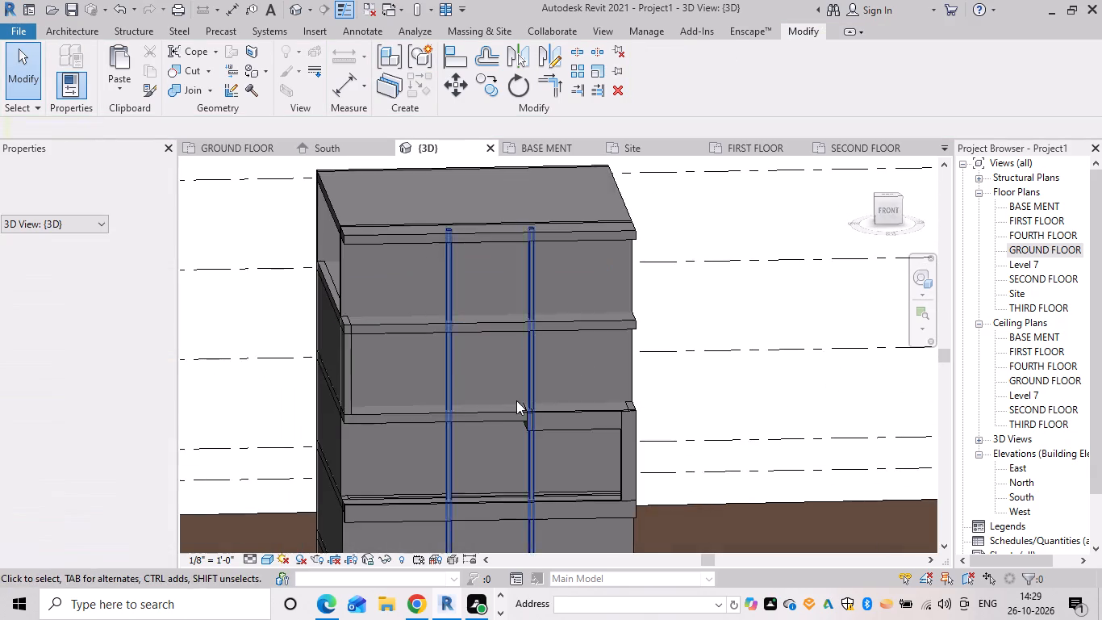
scroll(499, 414, "up", 4)
middle_click_drag(505, 431, 599, 409, "shift")
scroll(582, 419, "up", 5)
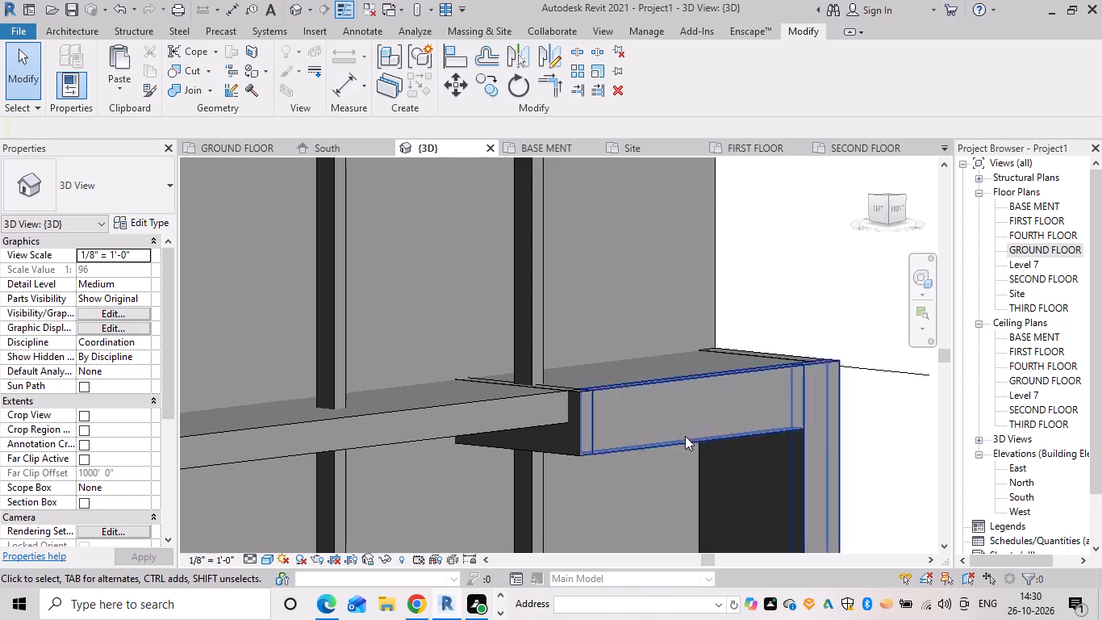
scroll(686, 425, "down", 7)
middle_click_drag(673, 446, 655, 510)
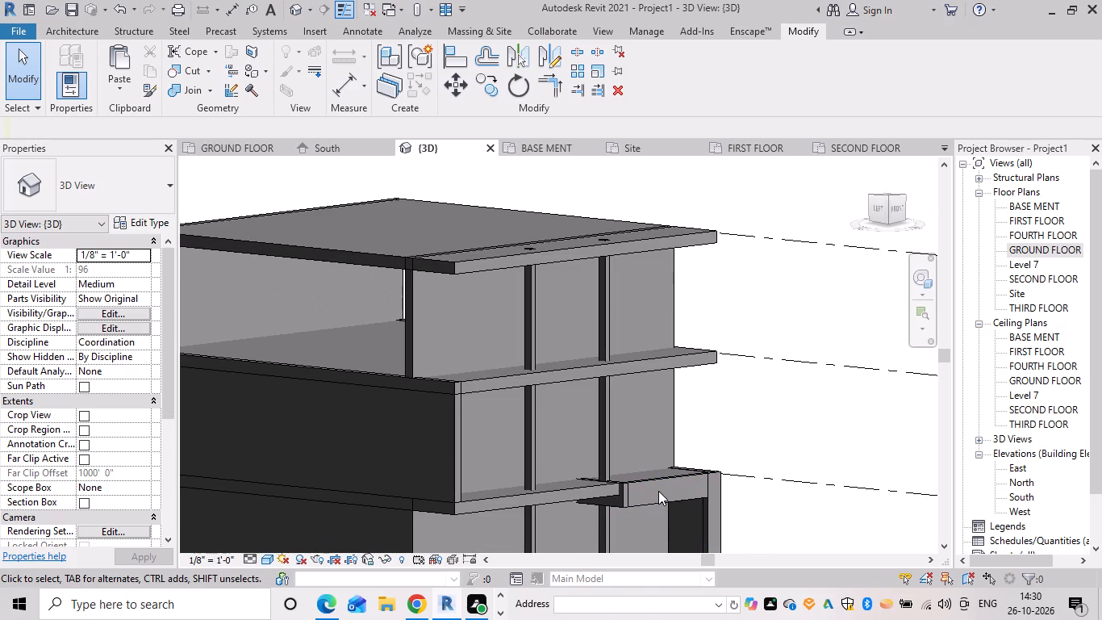
middle_click_drag(708, 457, 625, 451, "shift")
scroll(606, 369, "up", 3)
middle_click_drag(655, 404, 619, 388, "shift")
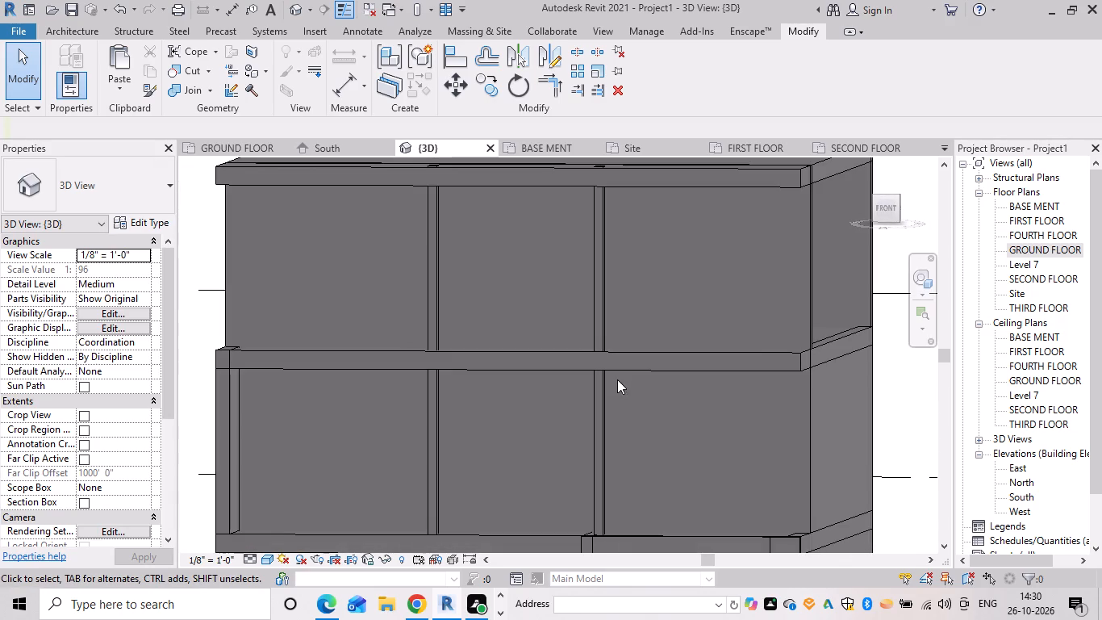
scroll(674, 458, "down", 2)
middle_click_drag(674, 458, 675, 297)
scroll(706, 407, "down", 3)
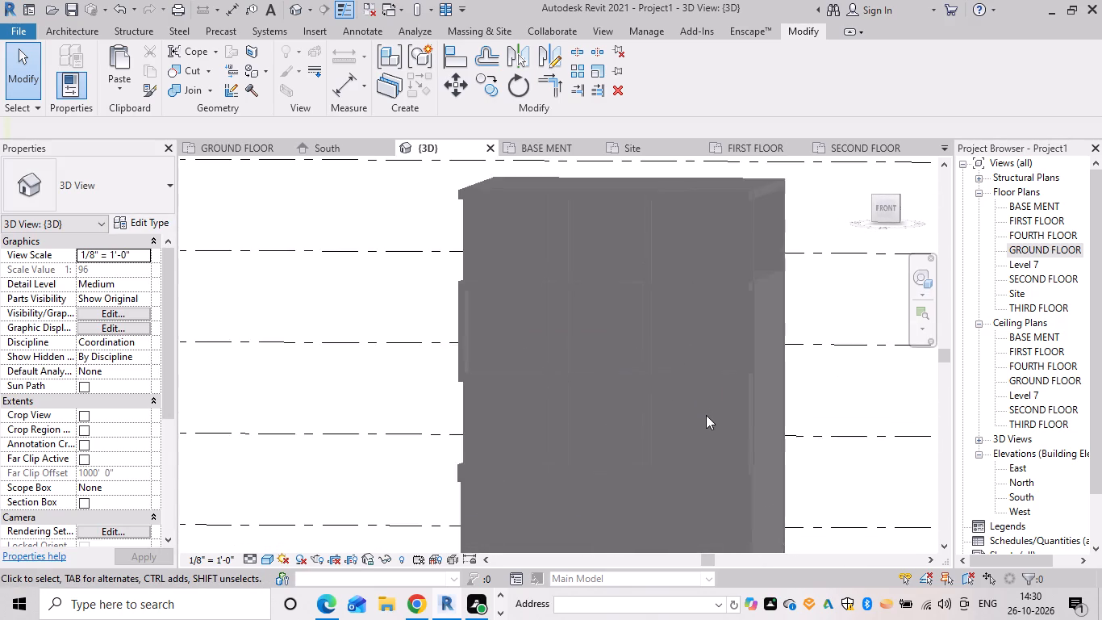
Close the Autodesk notification window that covers the 3D view again.
left_click(846, 80)
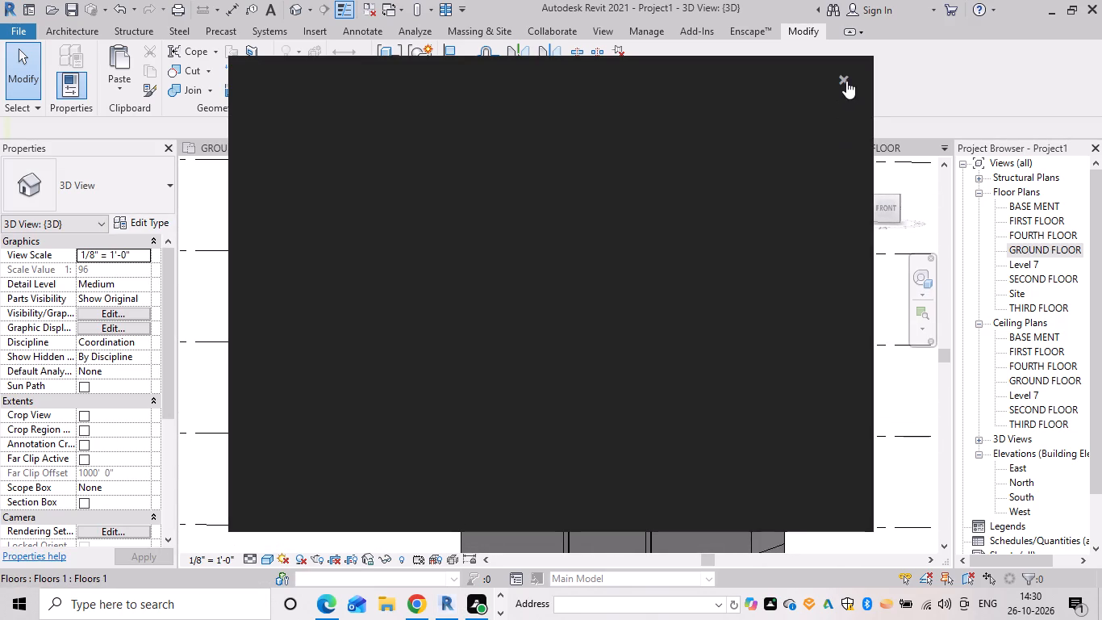
Open the projecting in-place floor frame on the front facade for in-place editing.
scroll(677, 287, "up", 2)
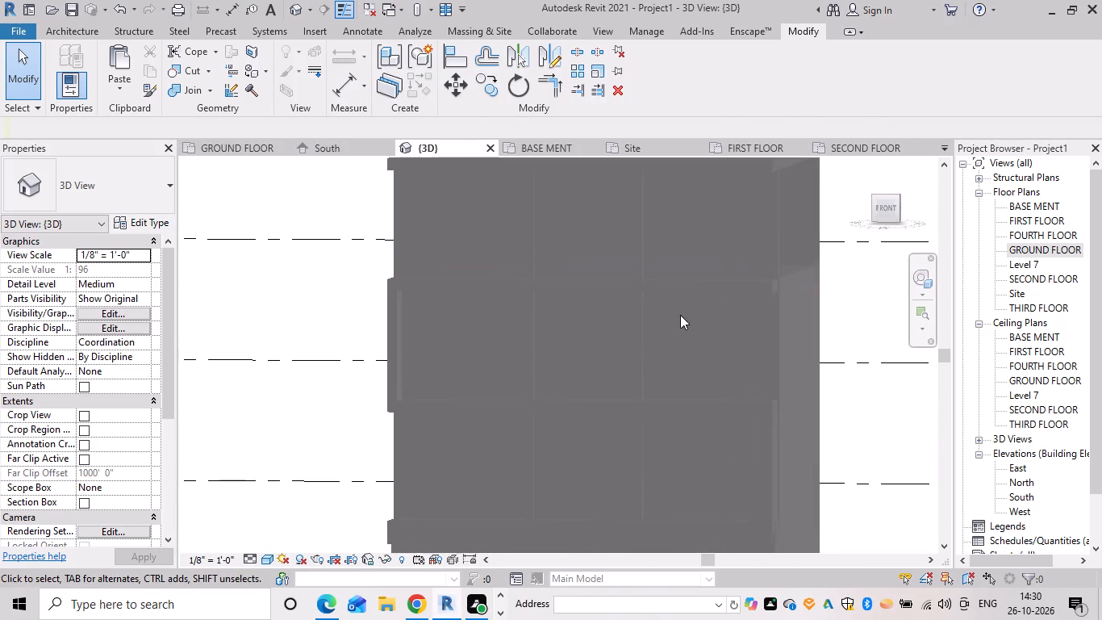
scroll(680, 315, "up", 1, "shift")
middle_click_drag(682, 316, 720, 311, "shift")
left_click(679, 409)
left_click(684, 425)
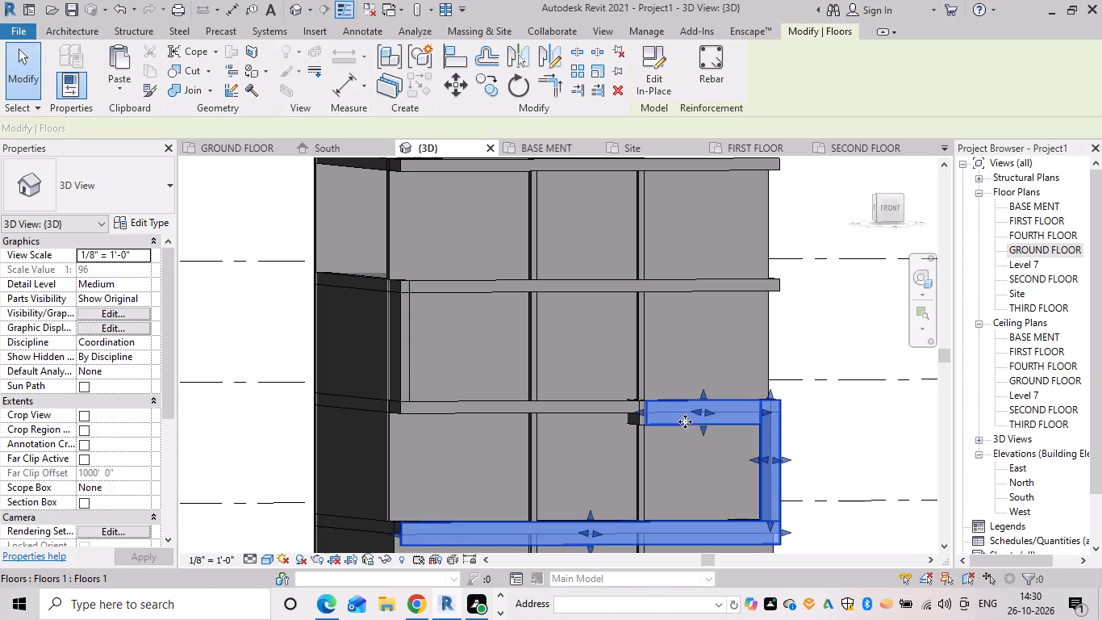
left_click(722, 355)
double_click(720, 422)
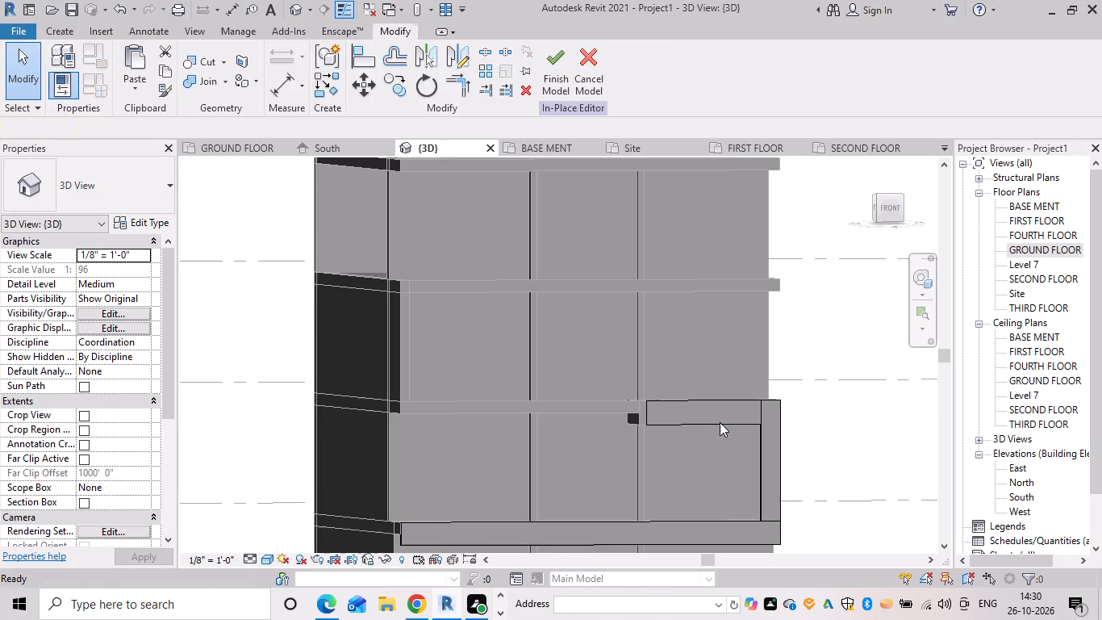
Start a solid extrusion and pick a face of the Generic - 12" slab one storey above the frame as its work plane.
left_click(56, 33)
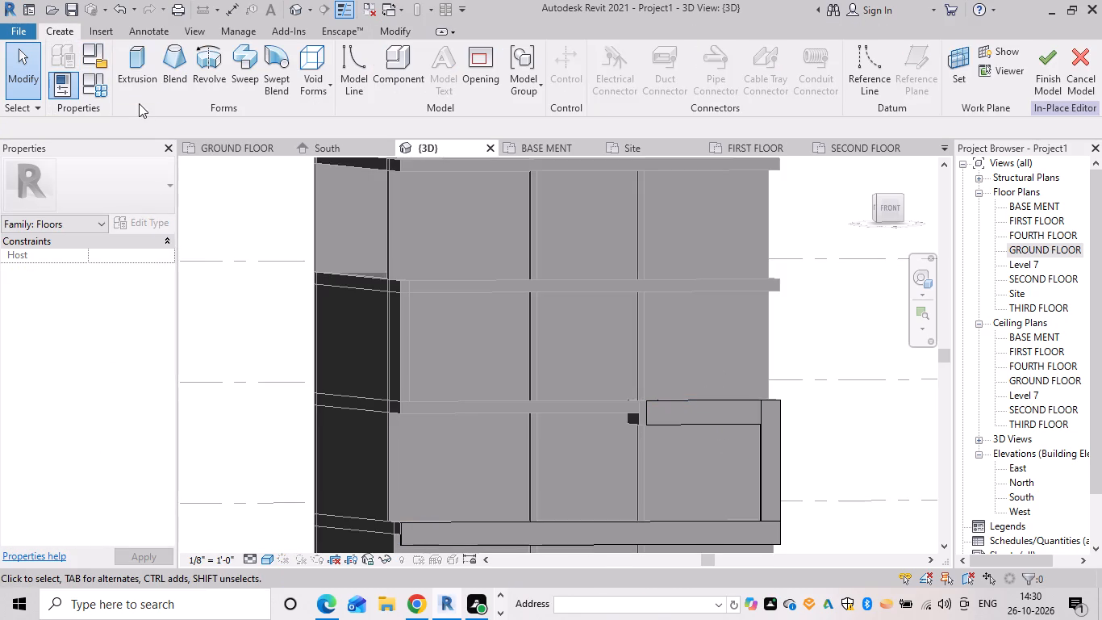
left_click(142, 77)
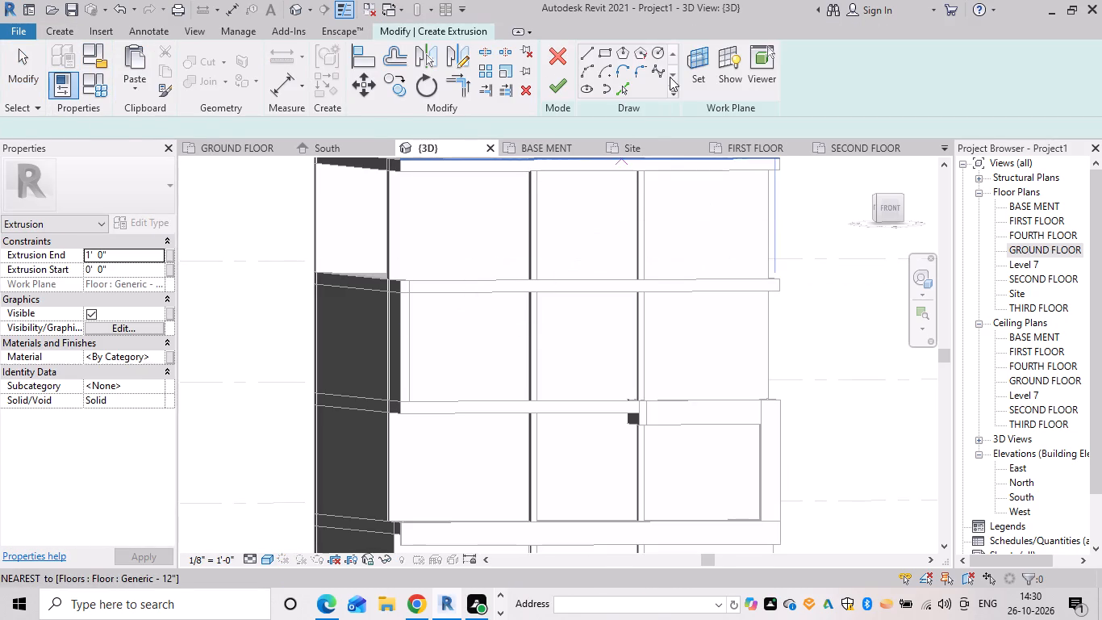
left_click(688, 75)
left_click(442, 322)
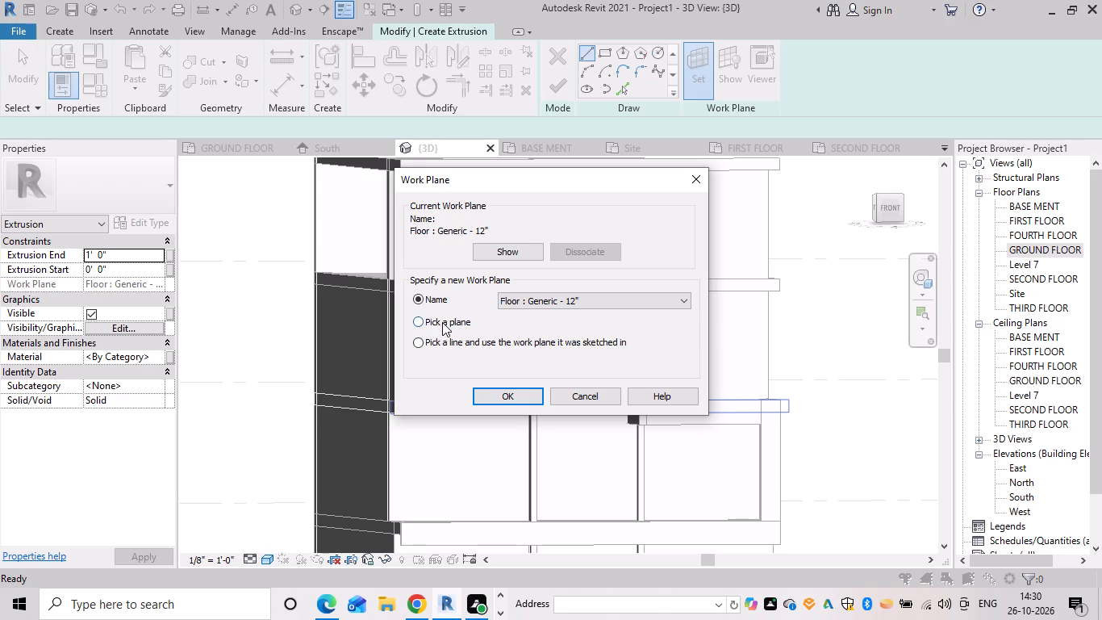
left_click(499, 387)
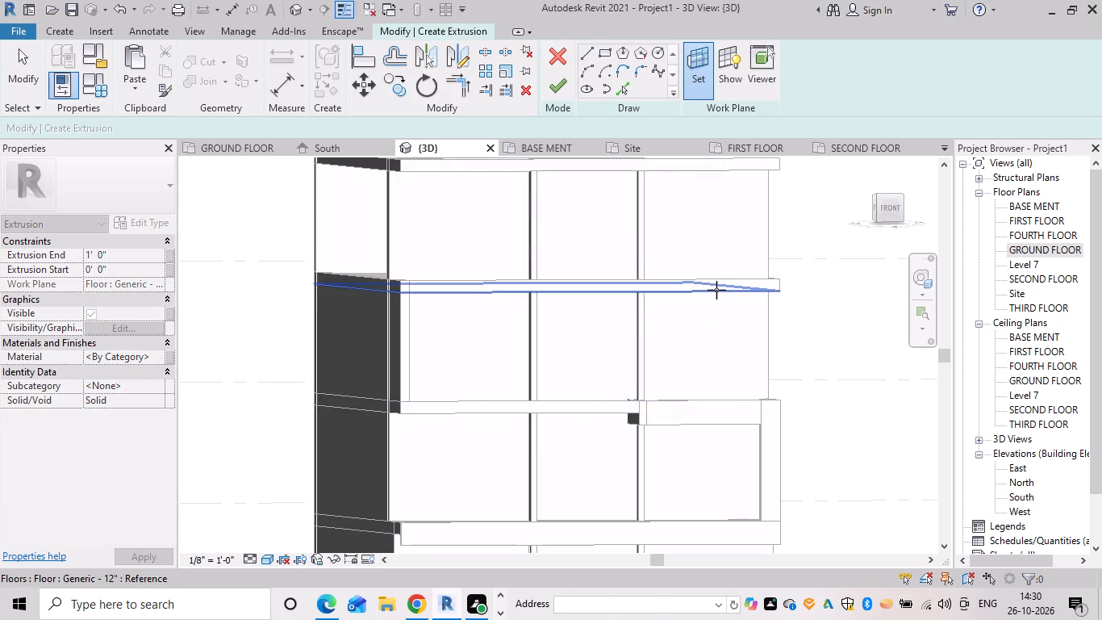
left_click(716, 290)
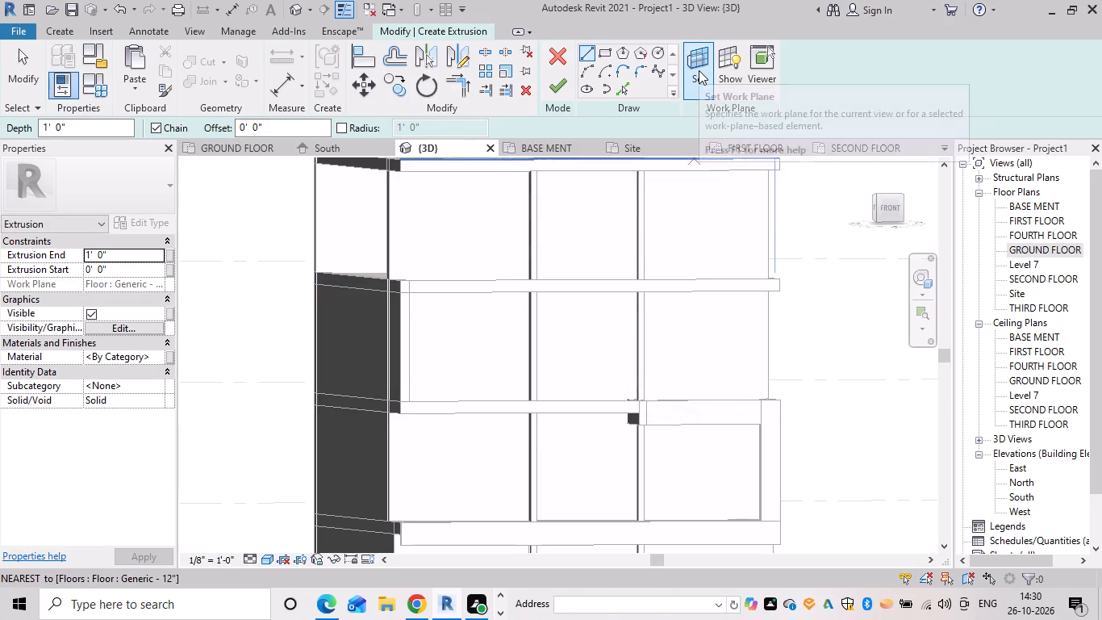
Sketch a 2'-0" high rectangle across the front facade's right bay, starting at the top right corner of the slab edge.
left_click_drag(603, 53, 606, 65)
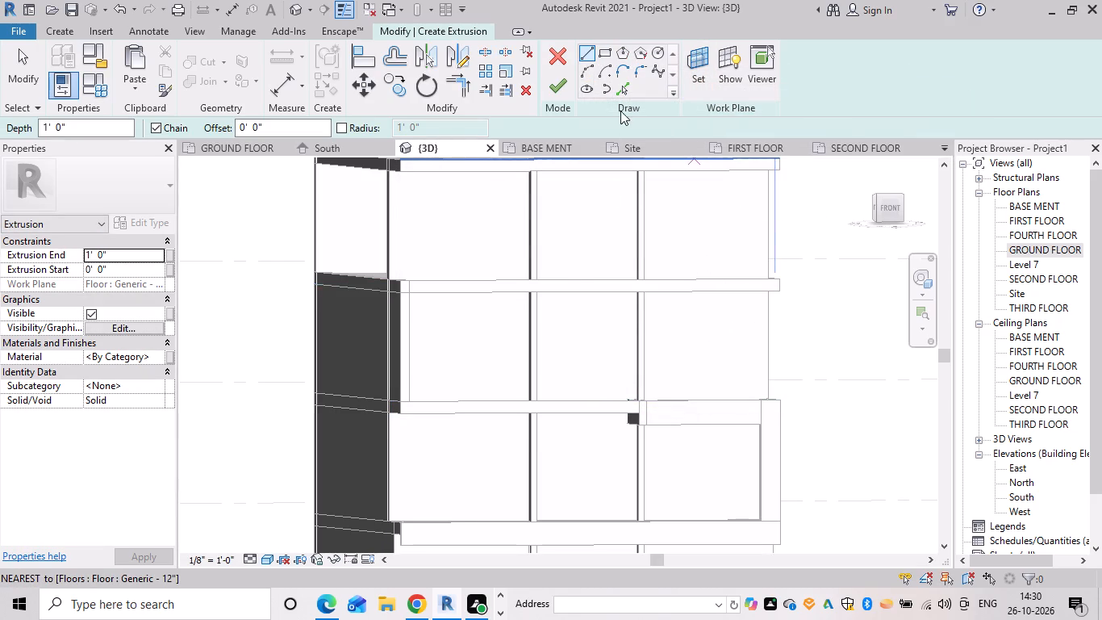
middle_click_drag(709, 329, 663, 334, "shift")
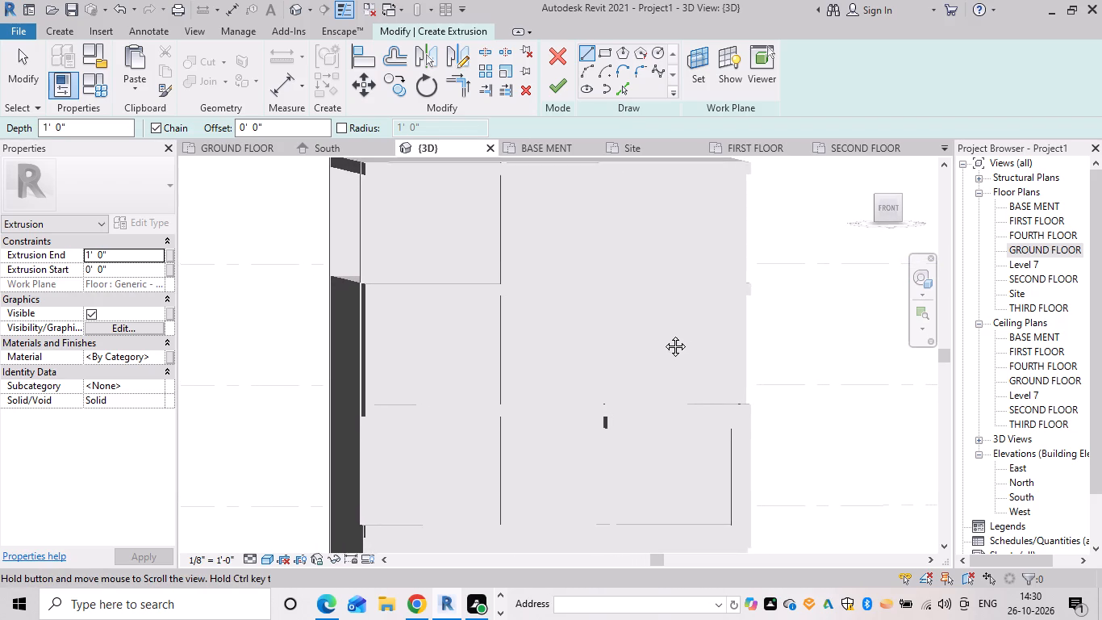
middle_click_drag(663, 334, 648, 333, "shift")
scroll(749, 289, "up", 4)
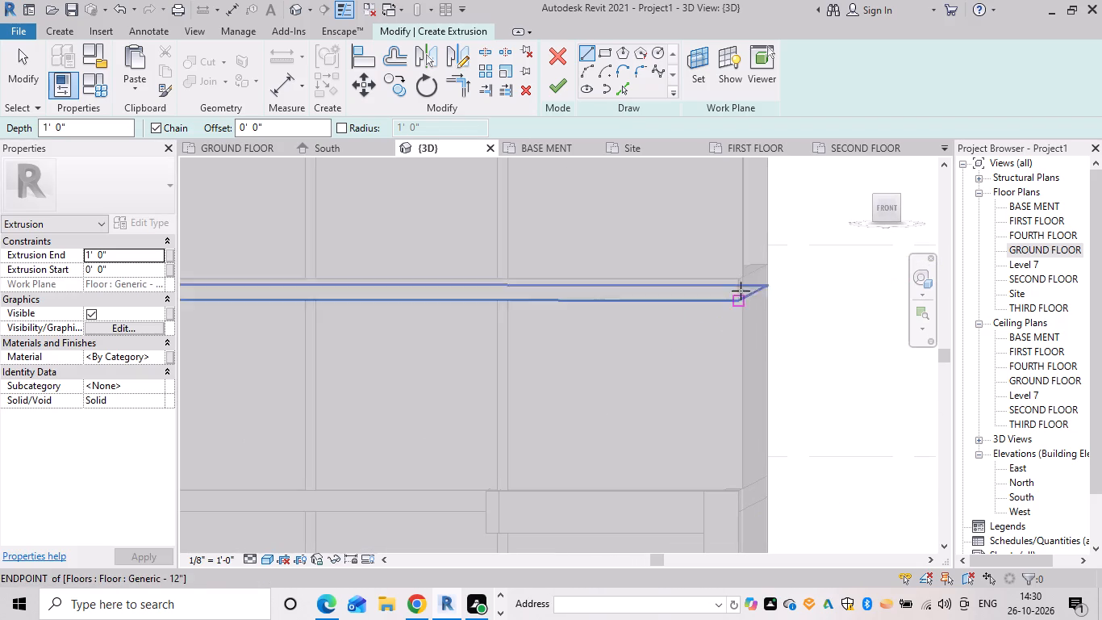
left_click(737, 279)
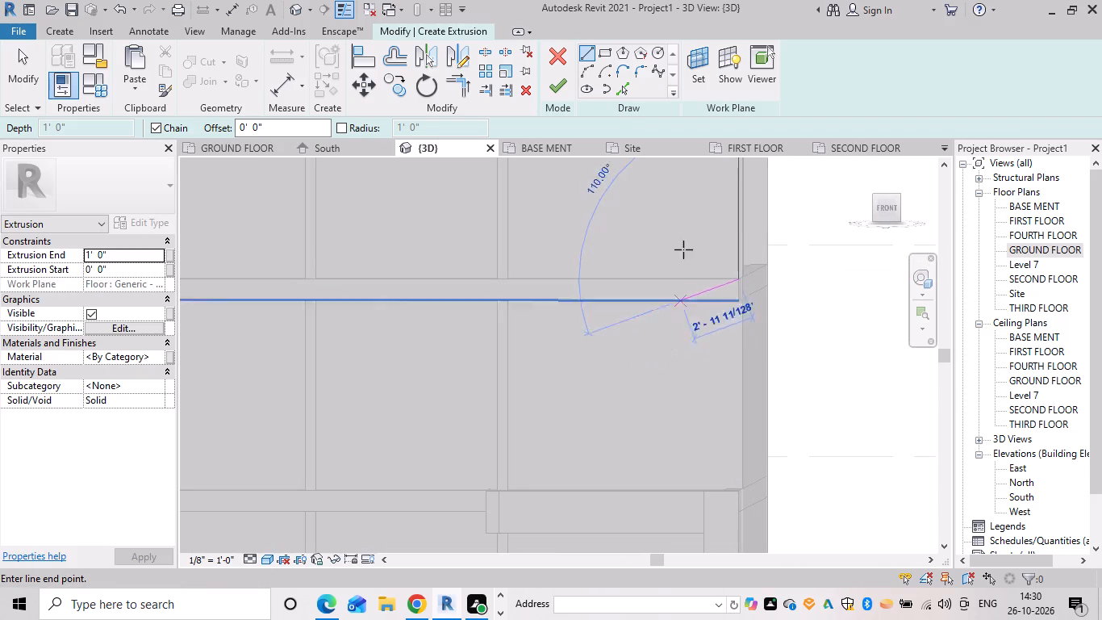
double_click(606, 55)
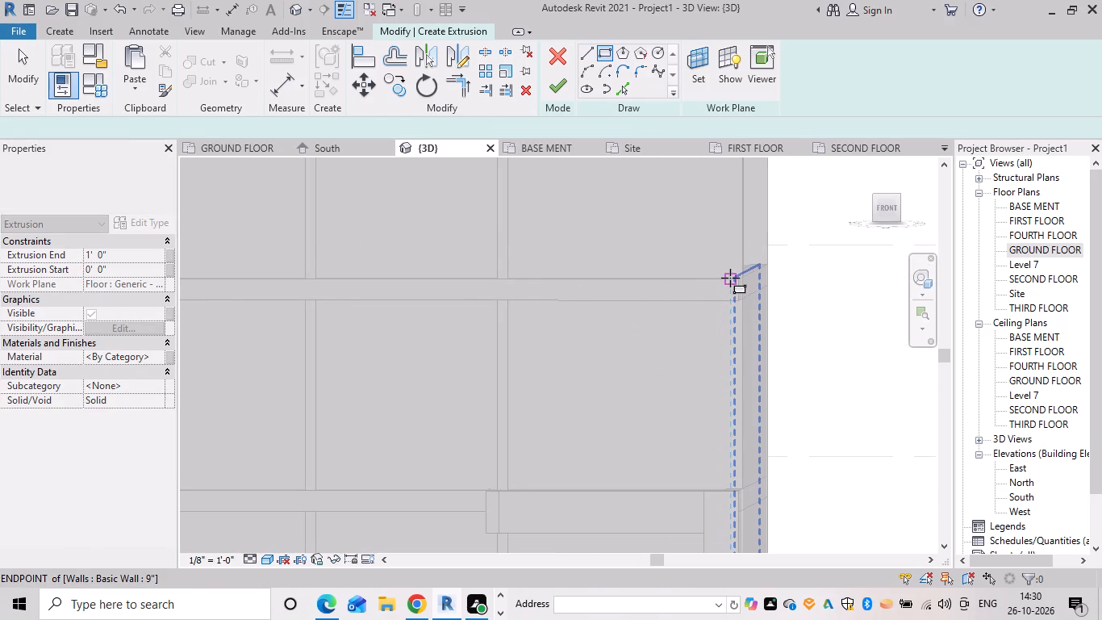
left_click(739, 279)
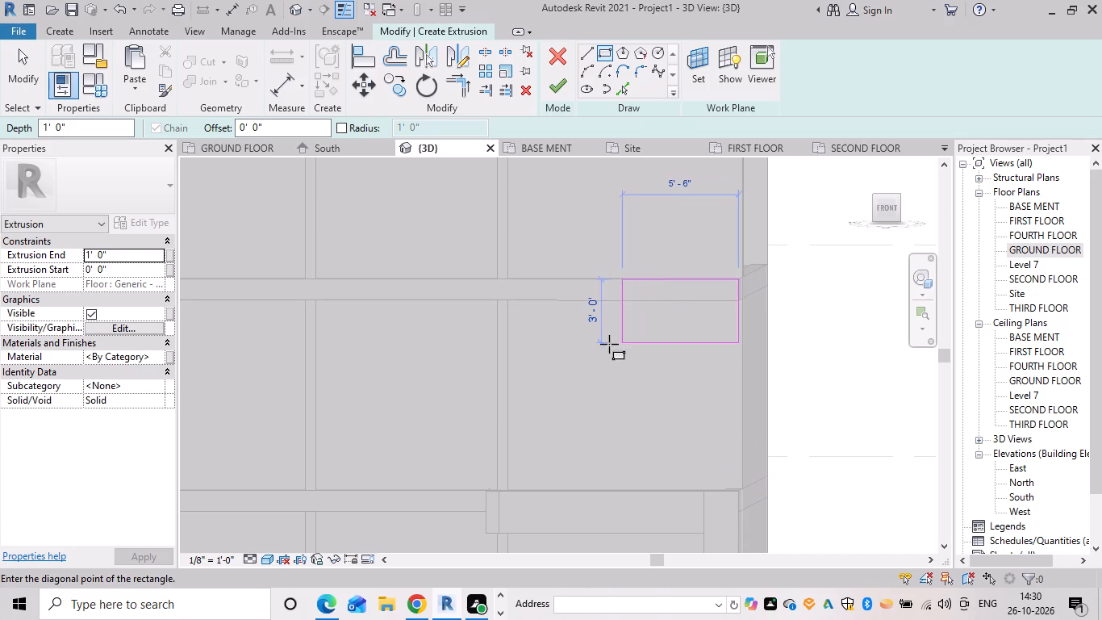
scroll(568, 337, "up", 2)
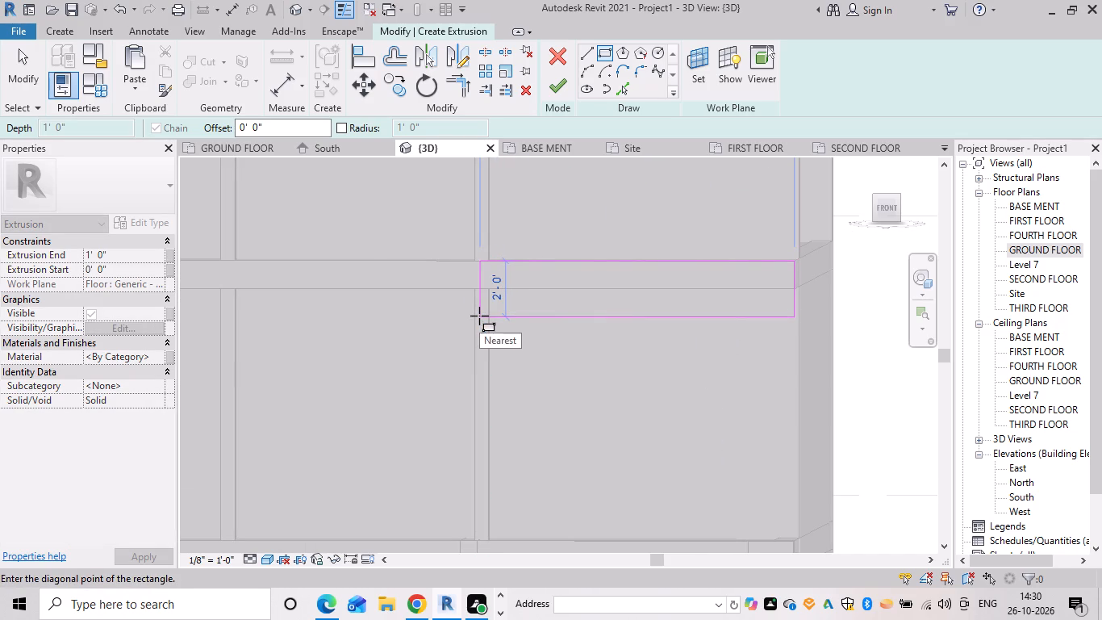
left_click(479, 316)
Sketch a second rectangle about 11'-8" by 2'-0" from the slab's top left corner across the left bay, and finish the extrusion sketch.
scroll(464, 387, "down", 2)
middle_click_drag(339, 400, 932, 416)
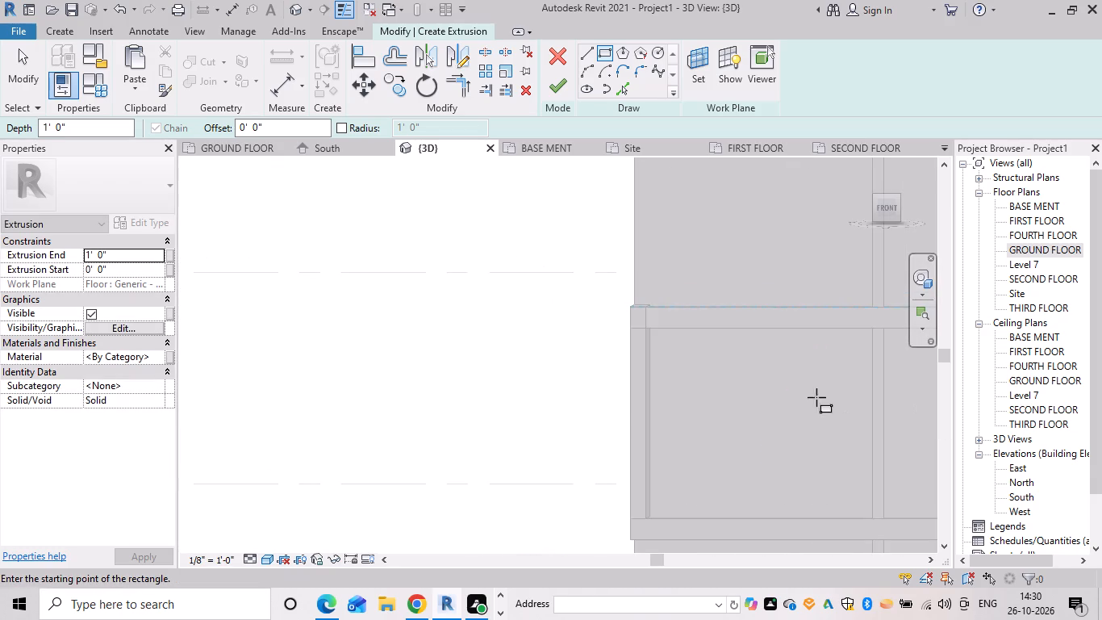
scroll(614, 308, "up", 2)
left_click(638, 310)
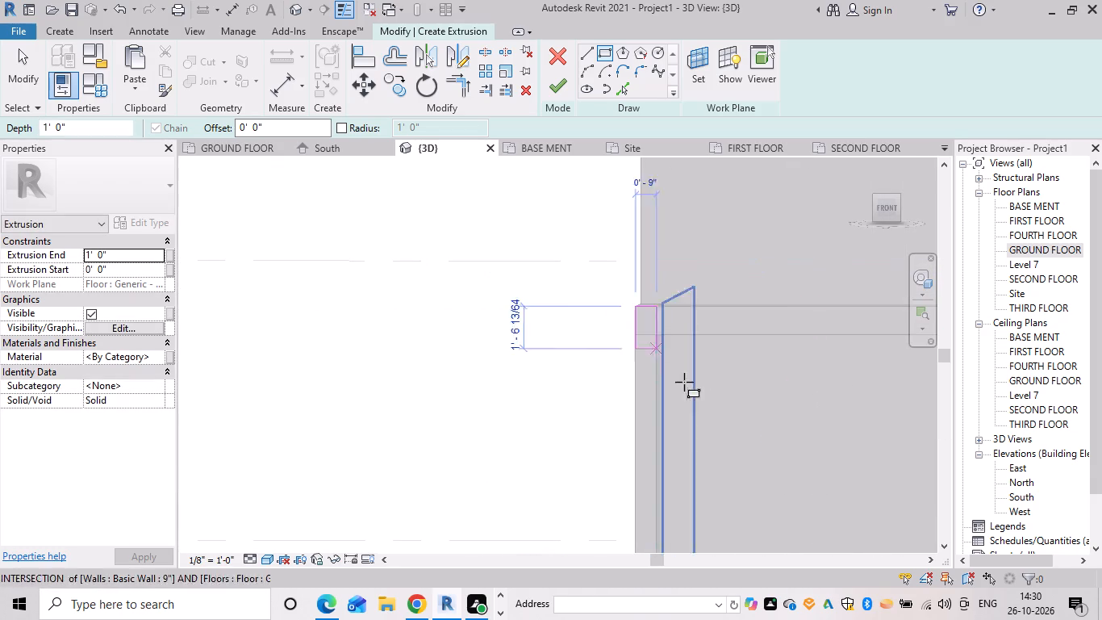
middle_click_drag(739, 376, 428, 380)
scroll(428, 380, "down", 6)
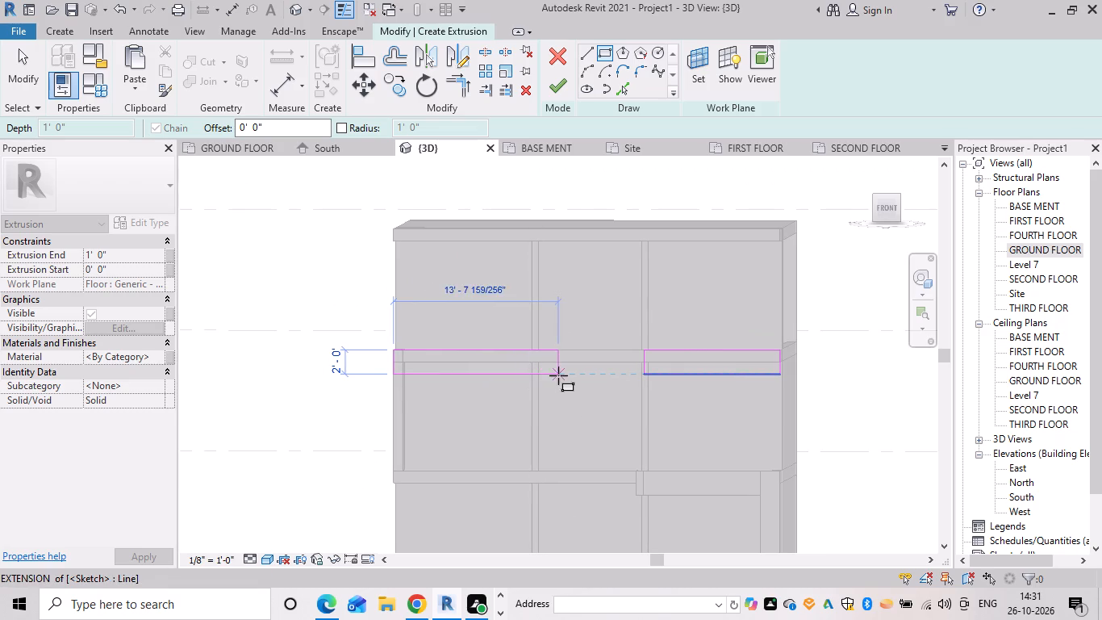
scroll(527, 368, "up", 4)
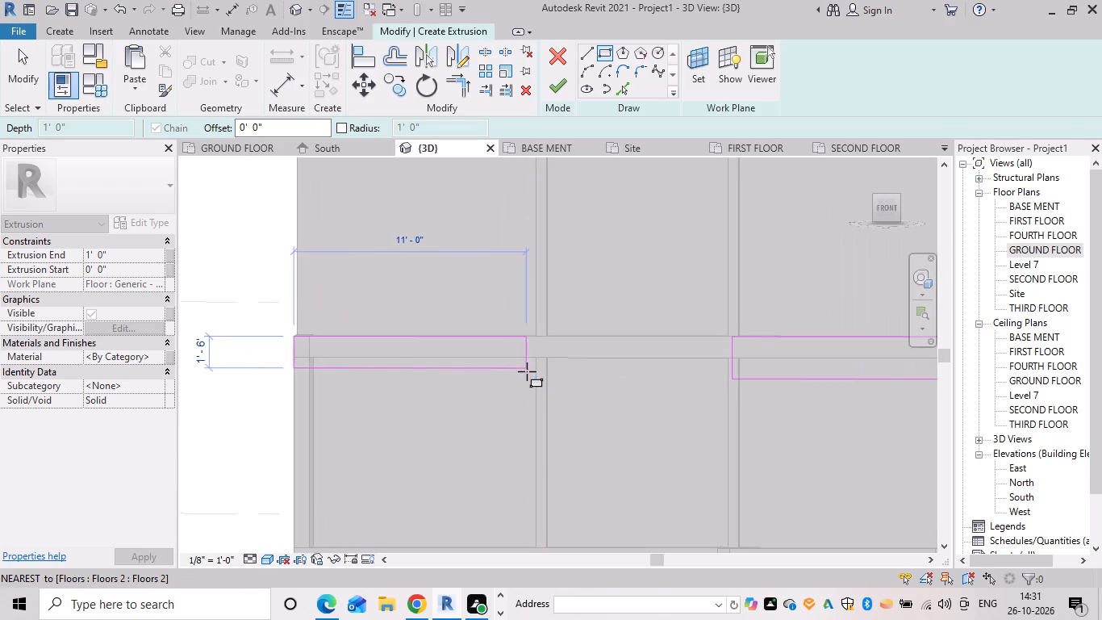
scroll(531, 376, "up", 2)
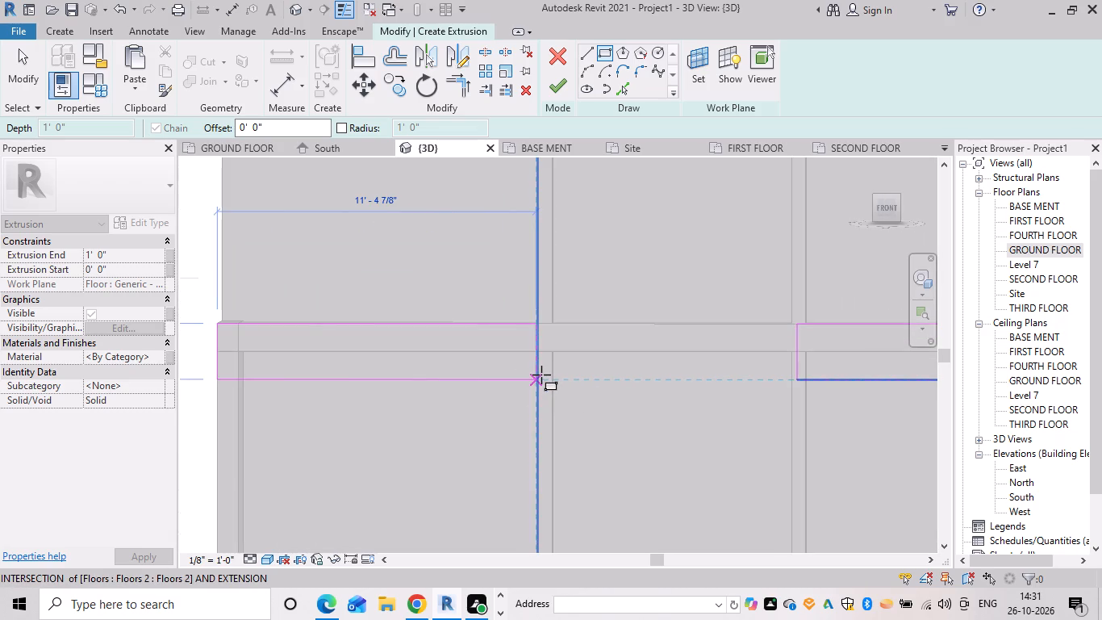
left_click(544, 374)
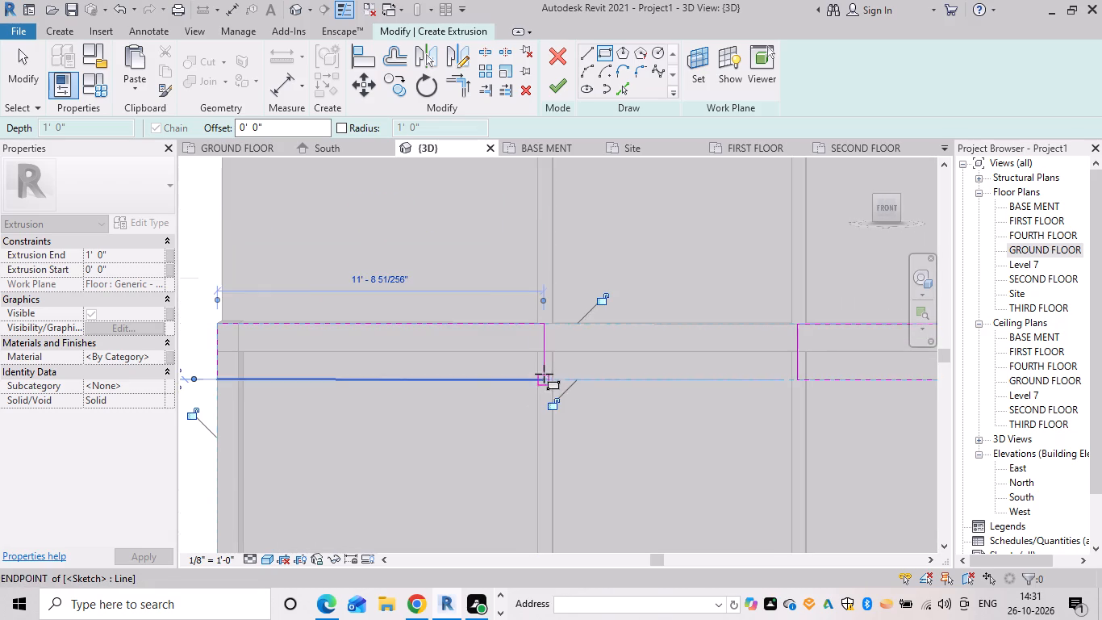
left_click(565, 95)
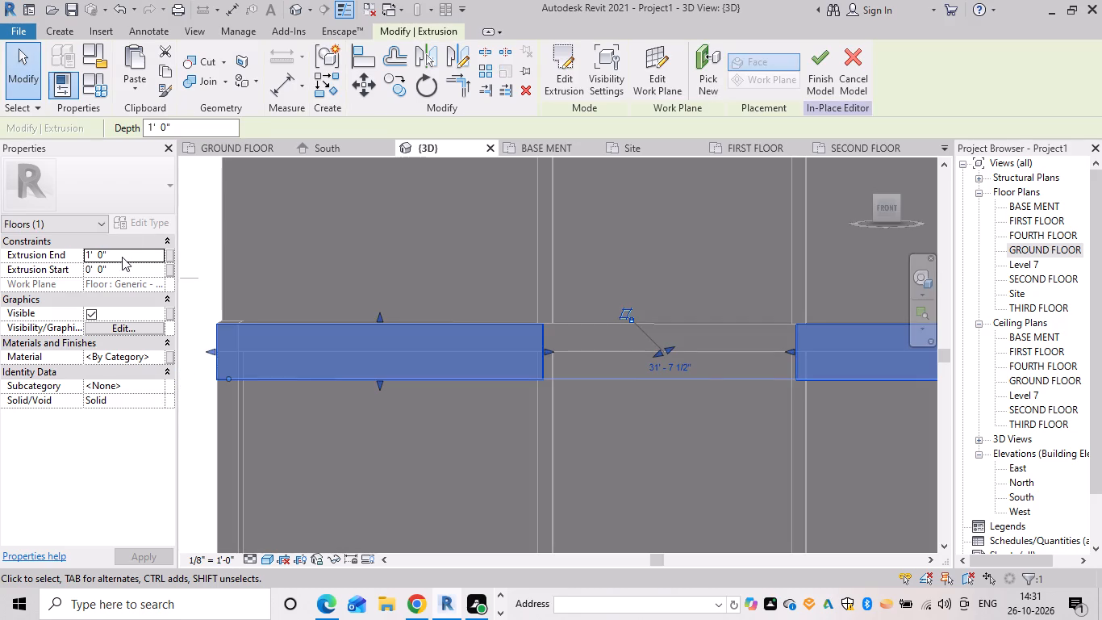
Open the Extrusion End value of the new two-part extrusion for editing.
left_click(122, 257)
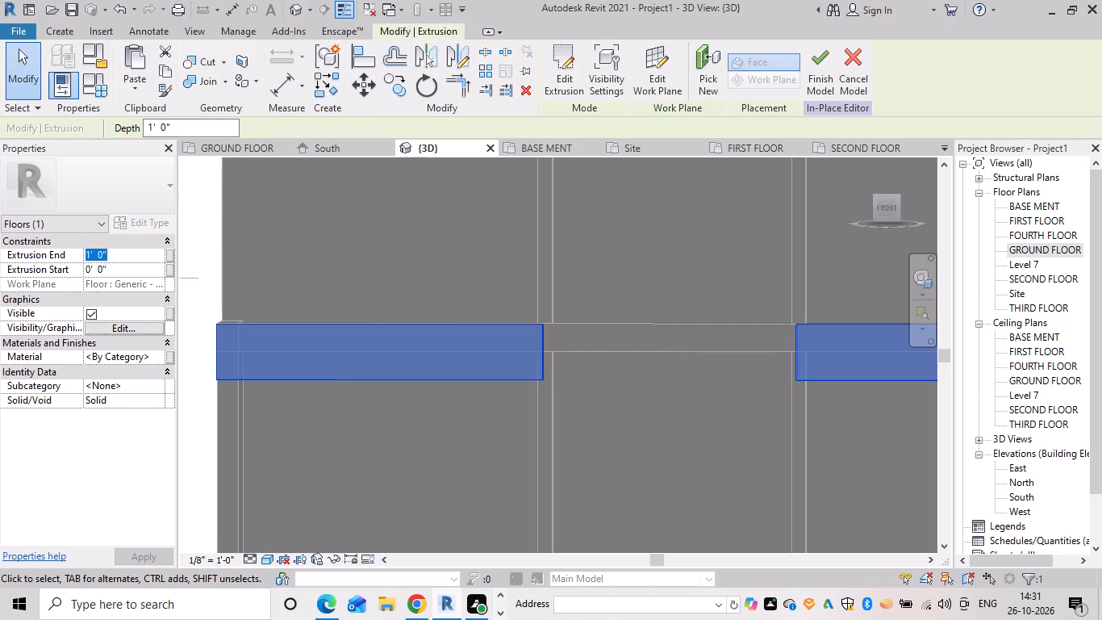
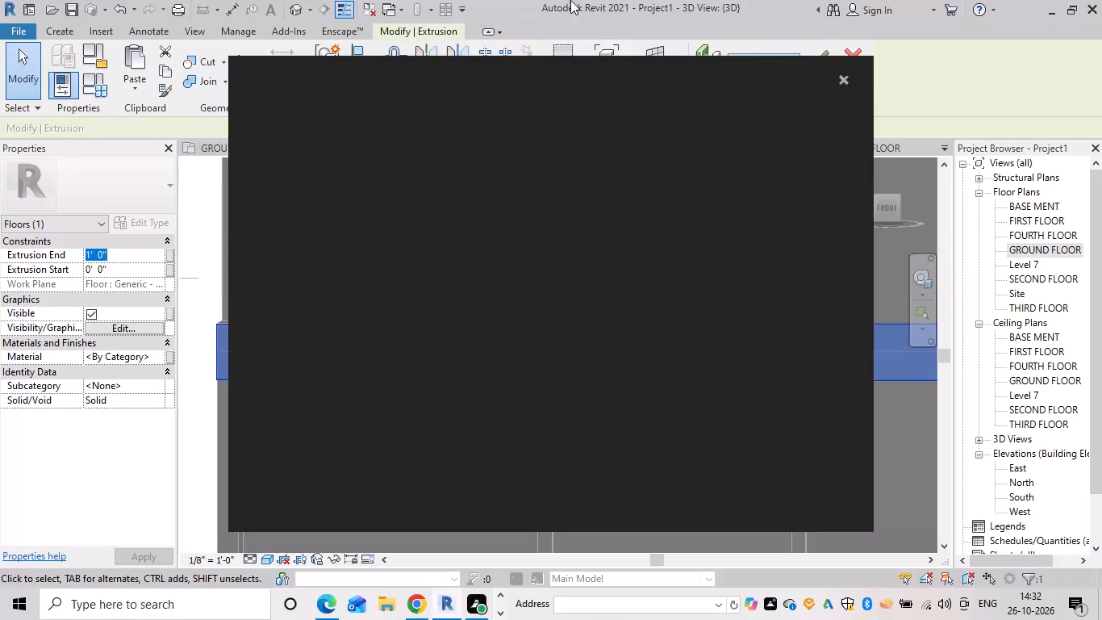
Stretch the inner end of the left-bay extrusion so it stops between the two edges of the adjoining vertical wall.
left_click(845, 73)
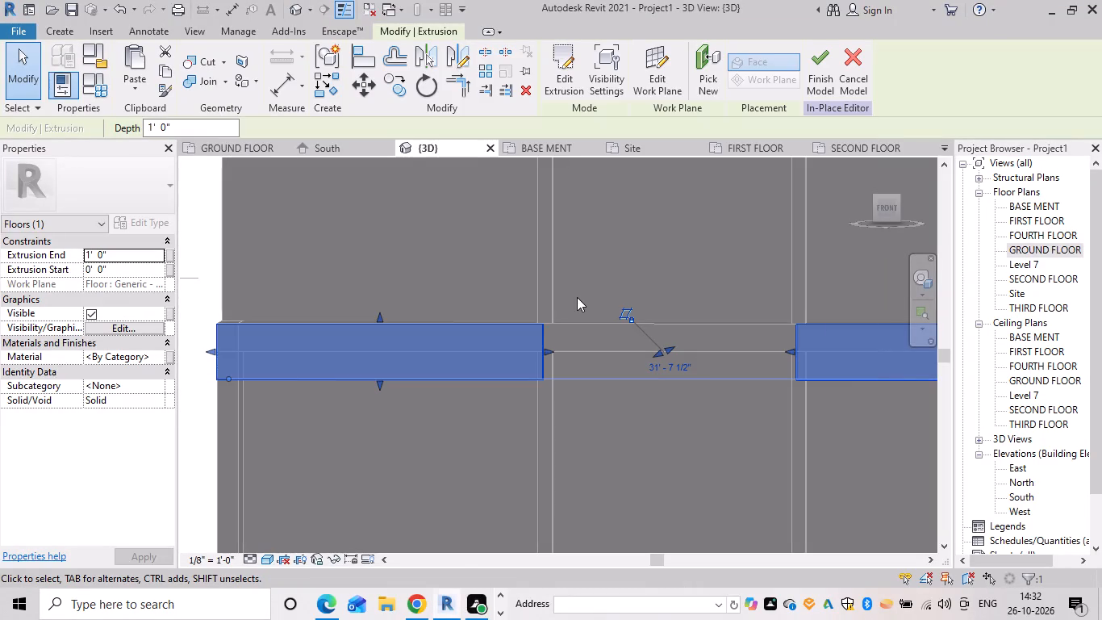
left_click(444, 274)
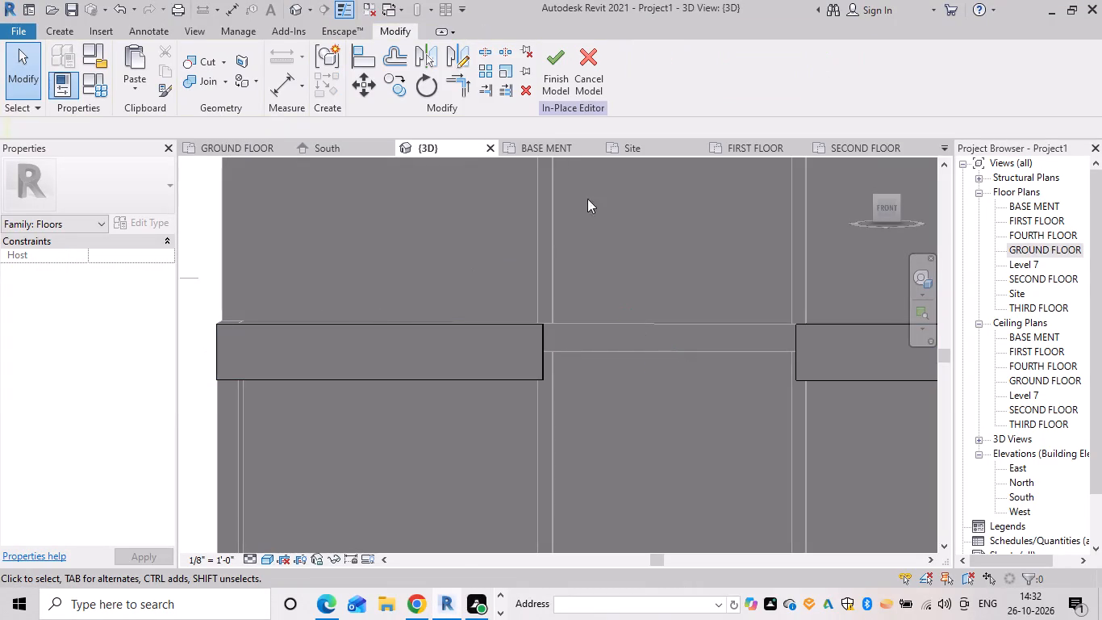
scroll(607, 287, "down", 1)
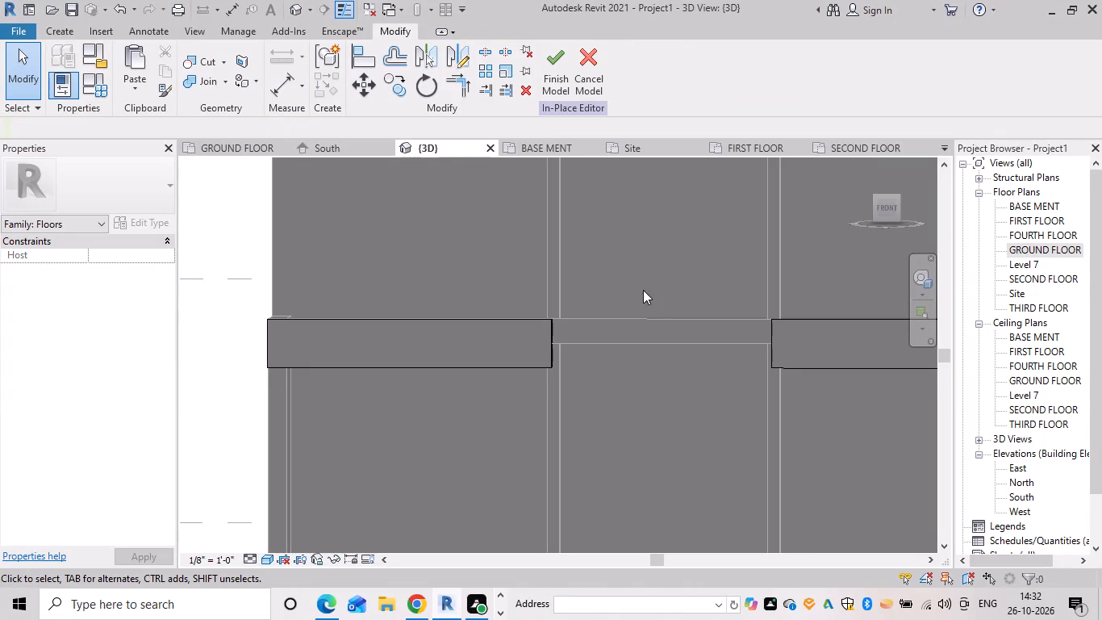
left_click(536, 362)
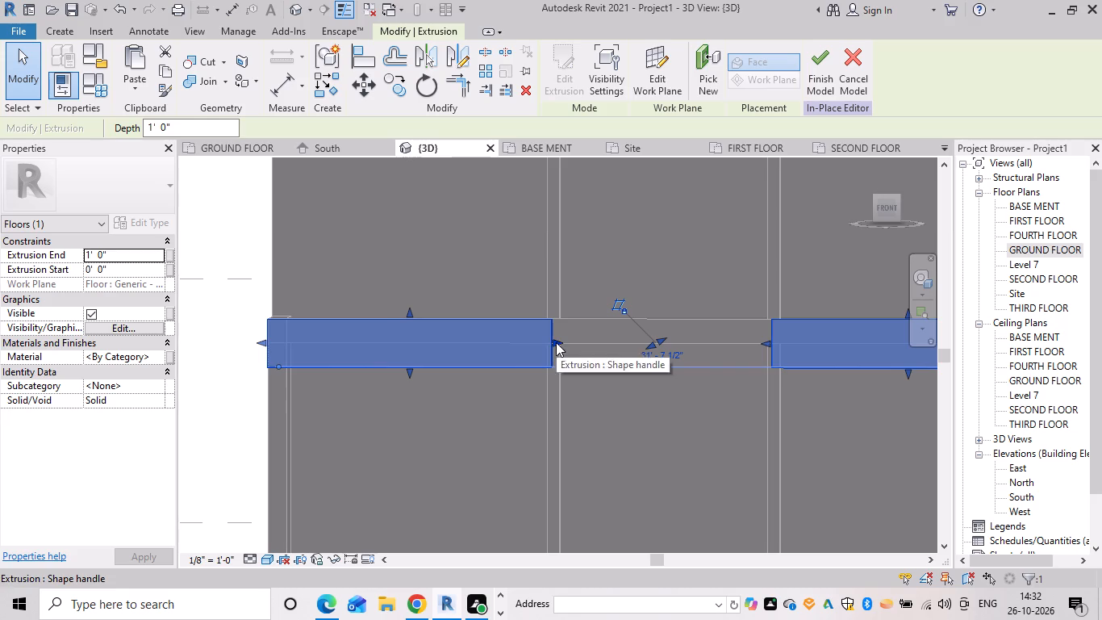
left_click(556, 342)
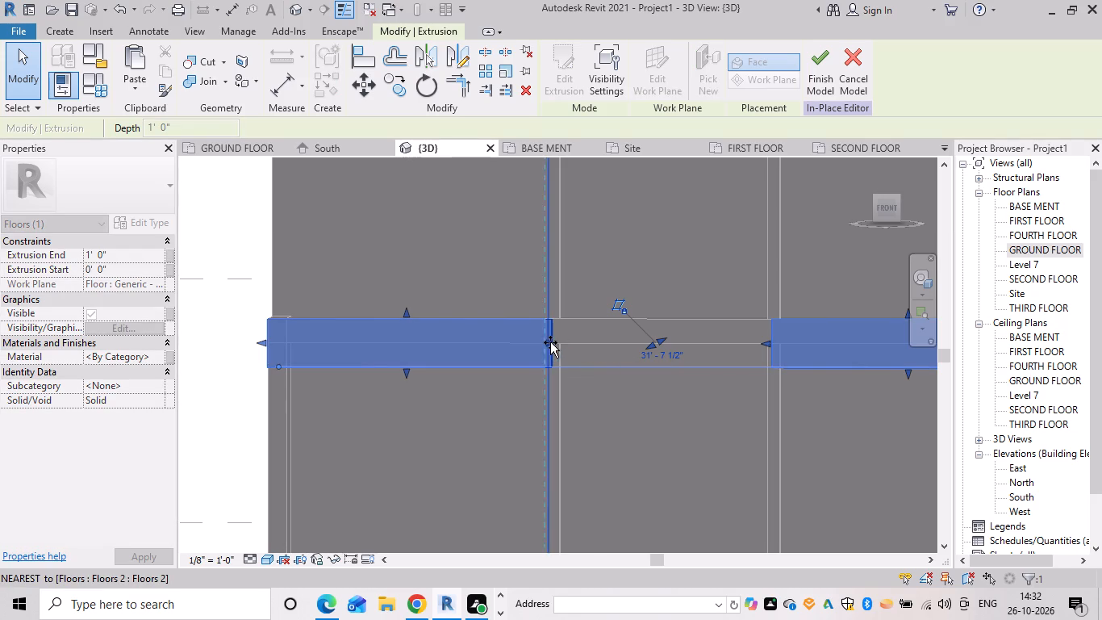
scroll(553, 342, "up", 9)
left_click_drag(528, 362, 544, 366)
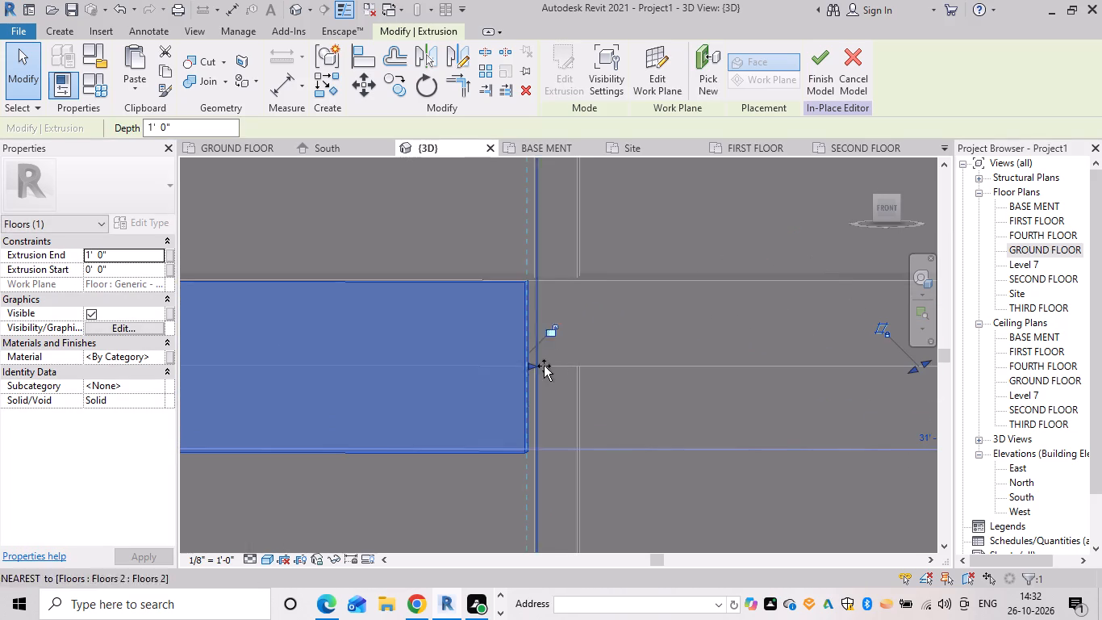
left_click_drag(544, 366, 553, 371)
left_click(674, 213)
scroll(669, 287, "down", 3)
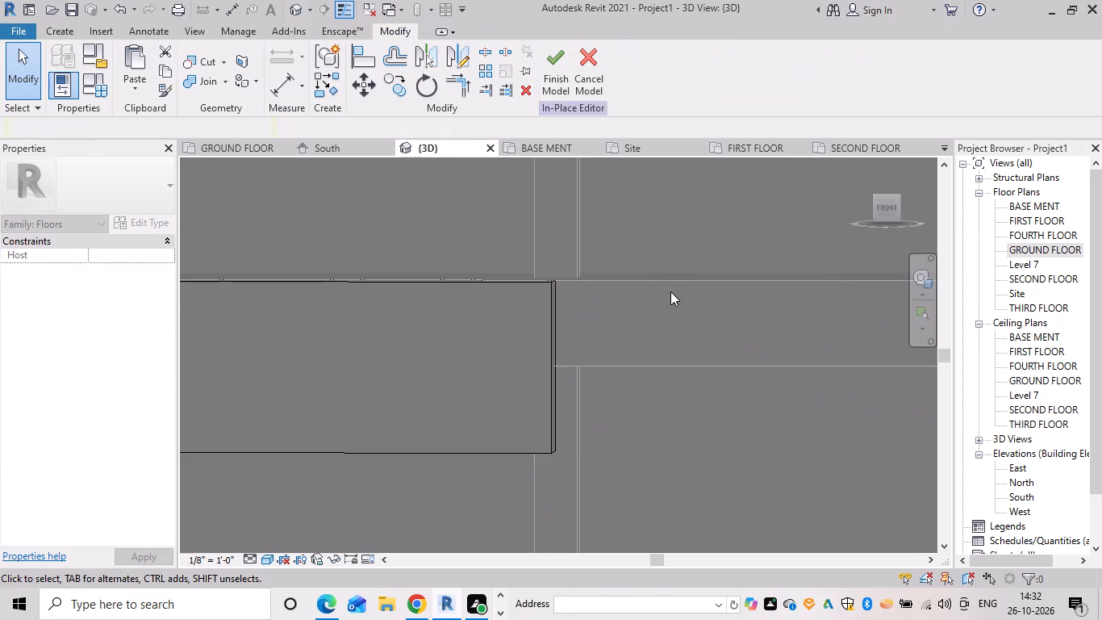
scroll(670, 291, "down", 2)
Set the Extrusion End of the two-part facade extrusion to 6" and finish the in-place model.
left_click(388, 369)
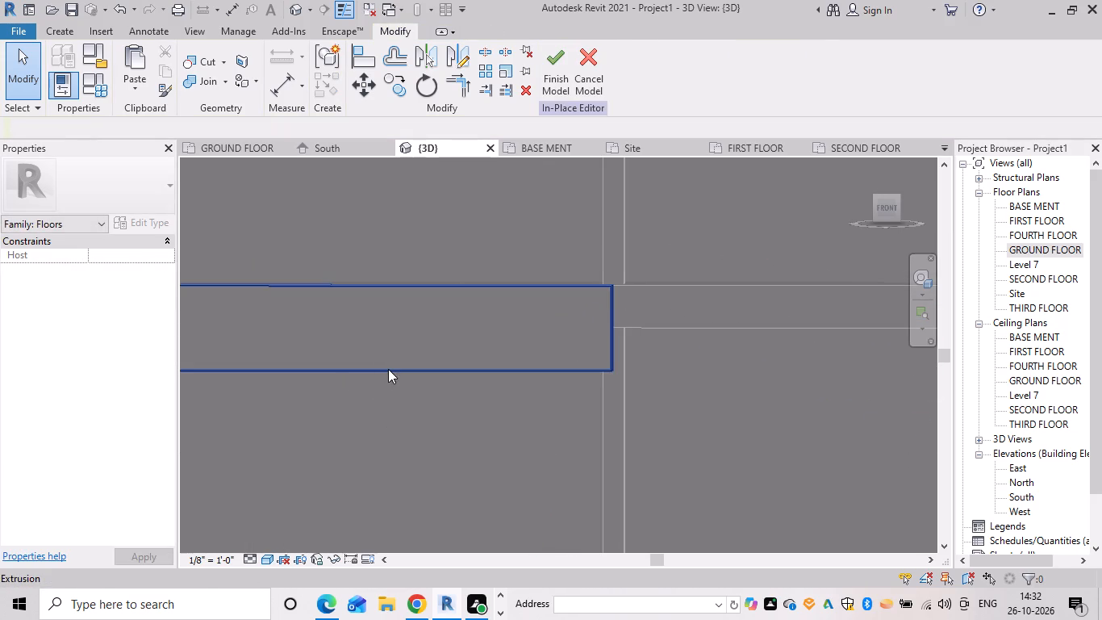
scroll(286, 383, "down", 6)
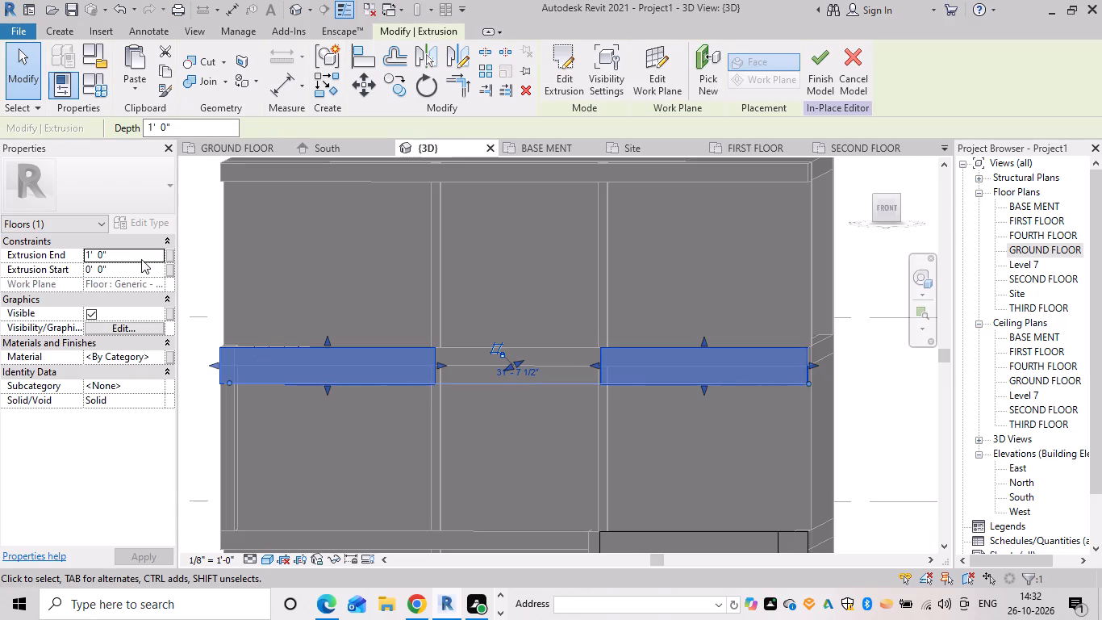
left_click(141, 259)
key("BackSpace")
type("6\"")
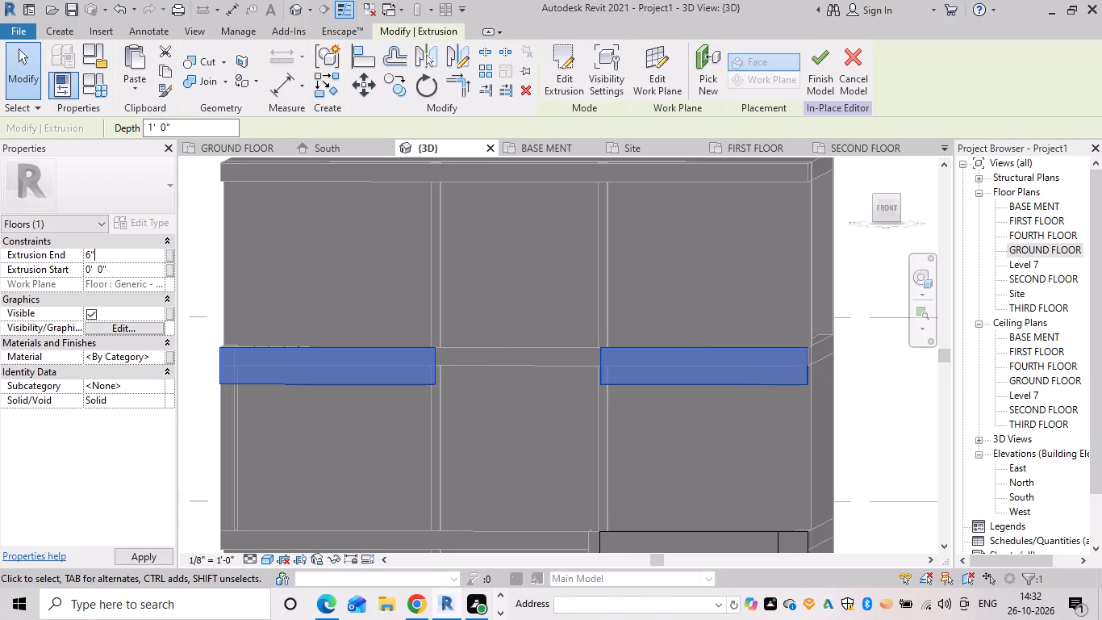
key("Return")
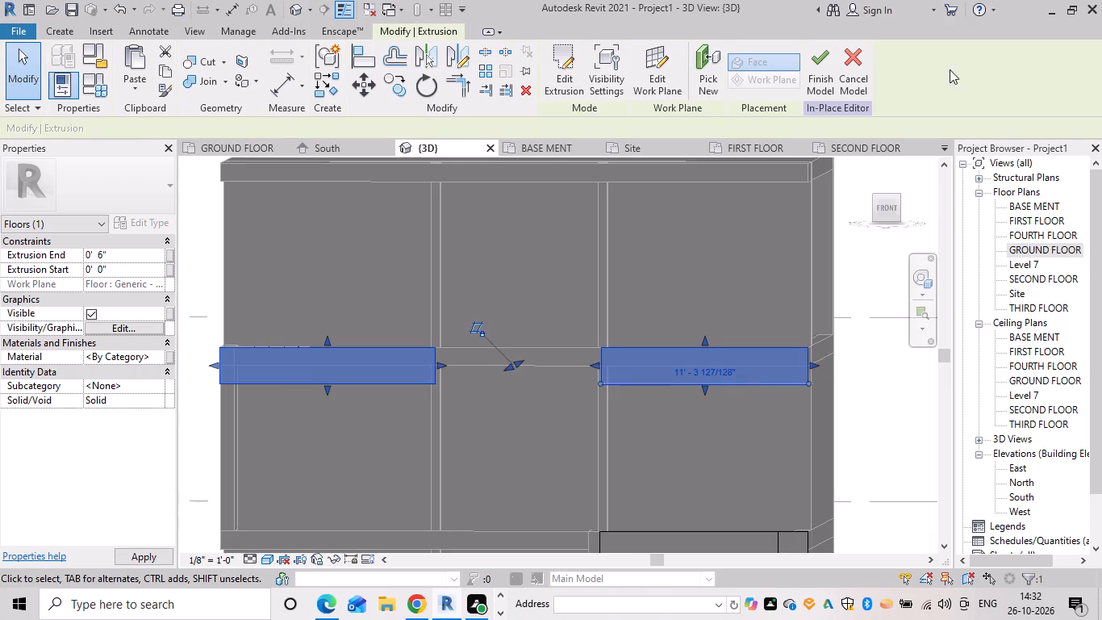
left_click_drag(830, 52, 829, 59)
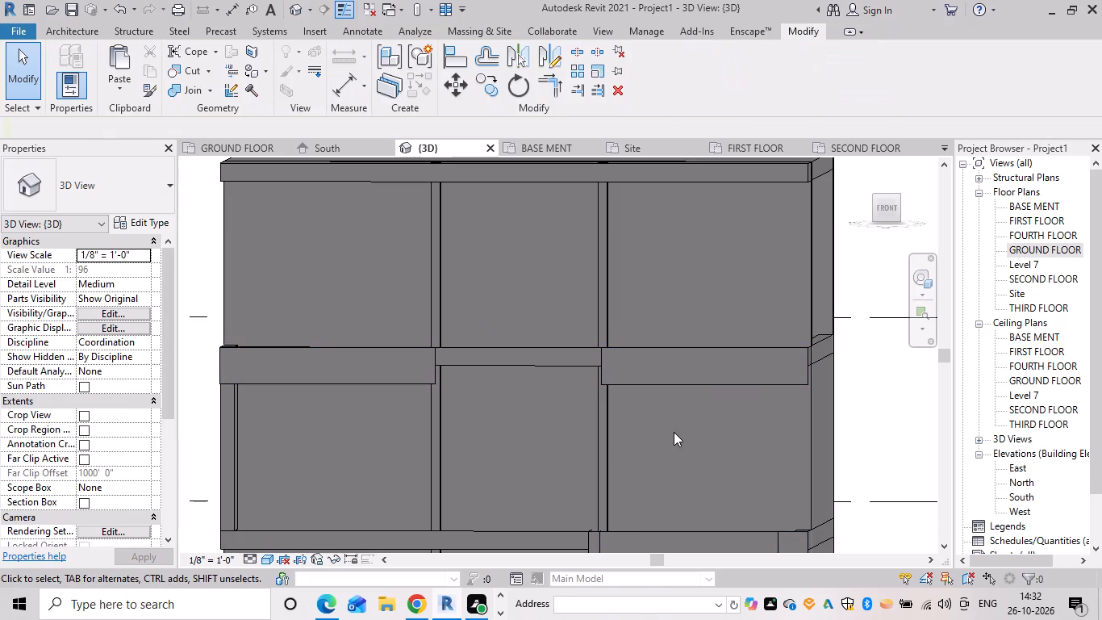
key("Escape")
Examine the new slab-edge extrusions and the projecting frame from the front and left sides of the building.
scroll(528, 436, "down", 2)
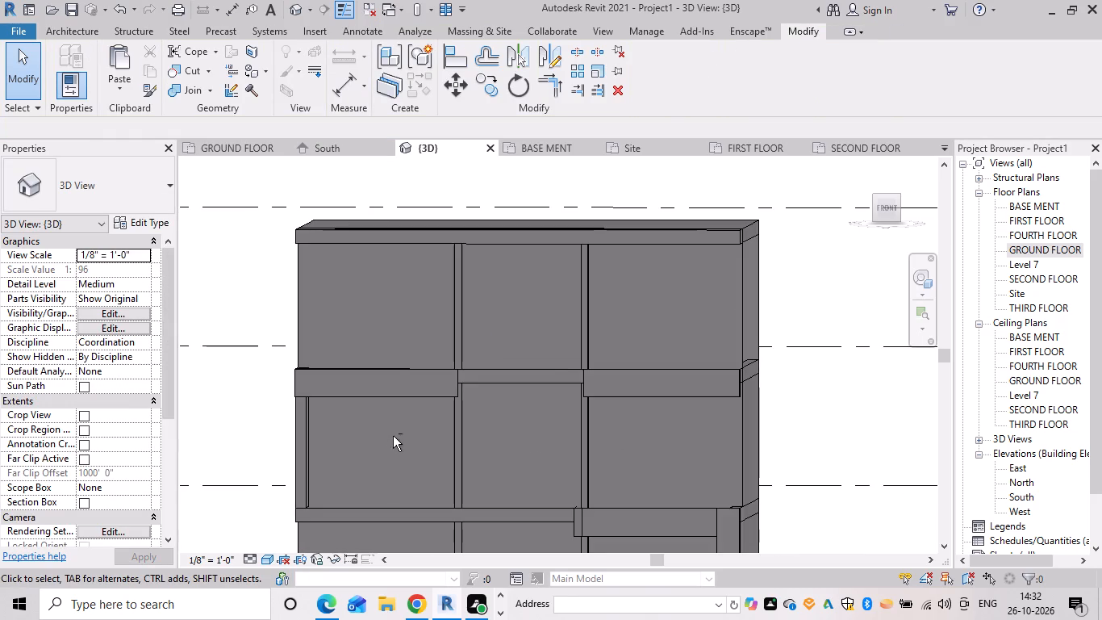
middle_click_drag(393, 436, 553, 443, "shift")
scroll(544, 436, "down", 3)
middle_click_drag(543, 436, 614, 337)
scroll(624, 346, "up", 3)
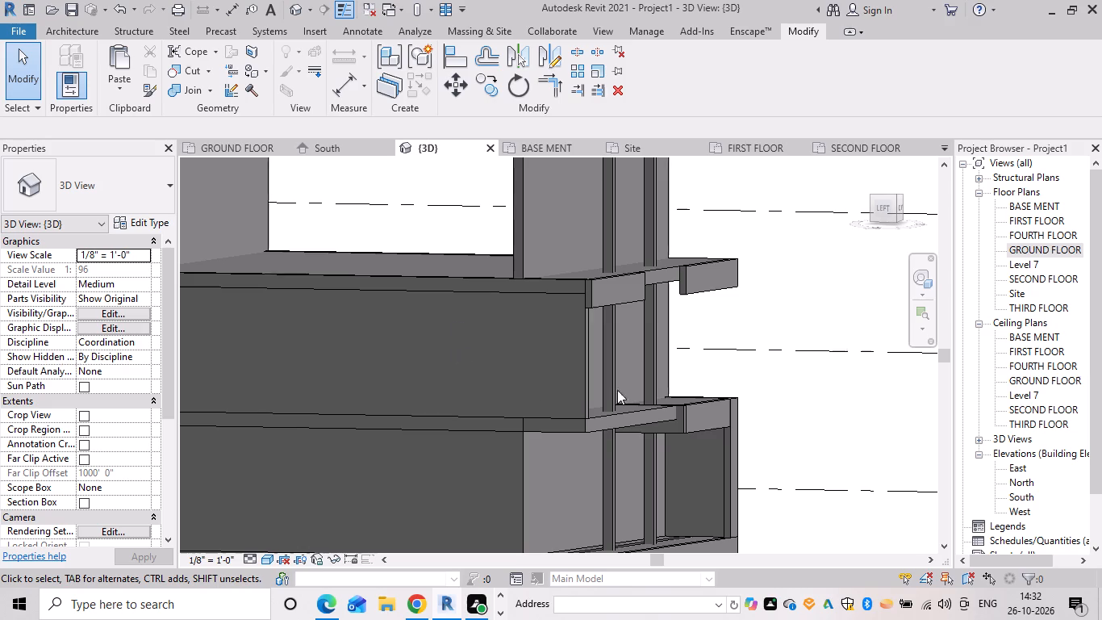
scroll(653, 377, "down", 4)
middle_click_drag(699, 379, 666, 367, "shift")
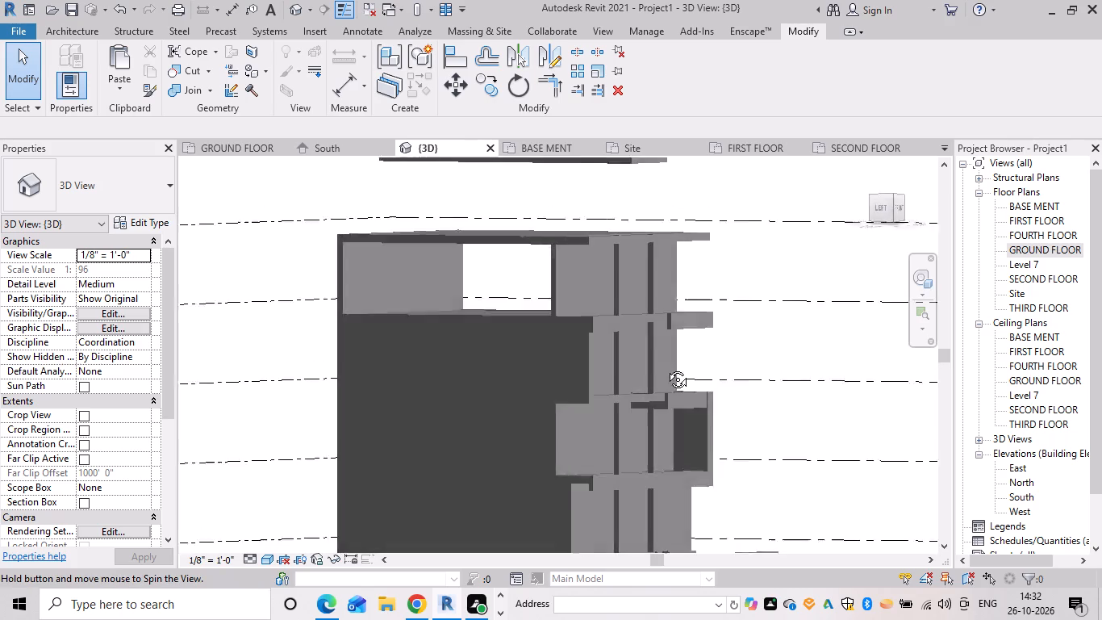
middle_click_drag(666, 367, 515, 354, "shift")
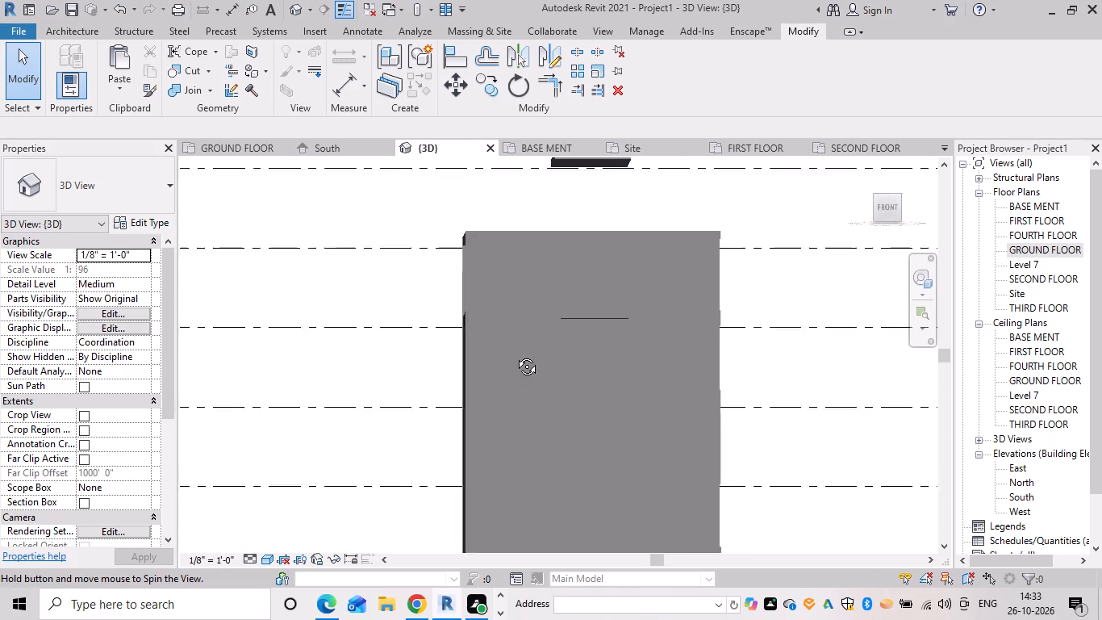
middle_click_drag(515, 354, 520, 354, "shift")
middle_click_drag(606, 350, 723, 403, "shift")
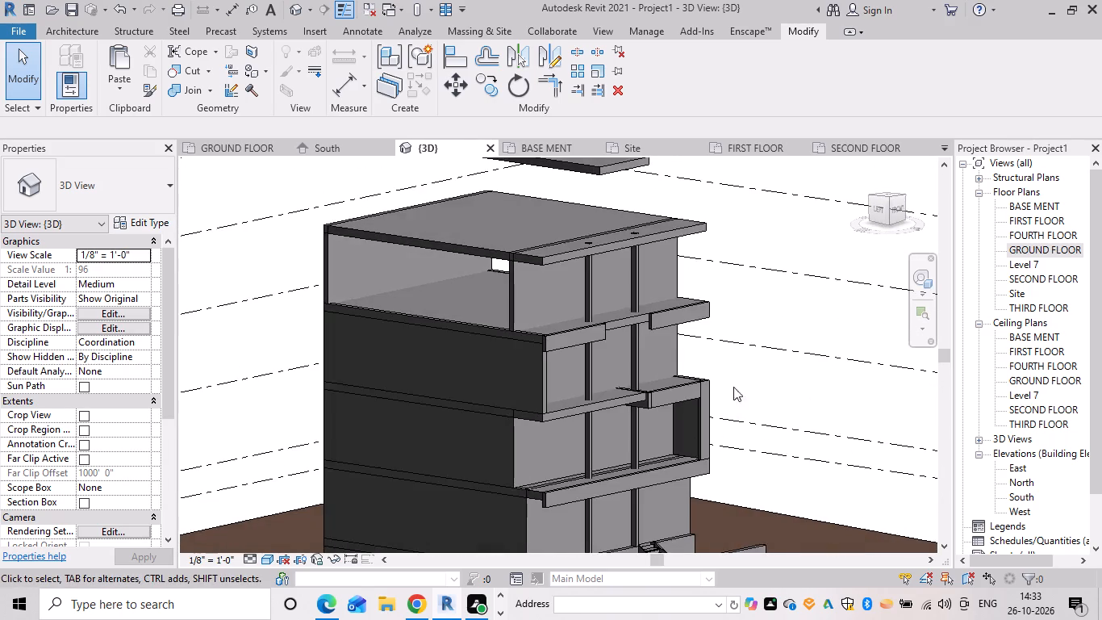
scroll(741, 349, "down", 4)
middle_click_drag(732, 353, 620, 357, "shift")
scroll(545, 354, "up", 1, "shift")
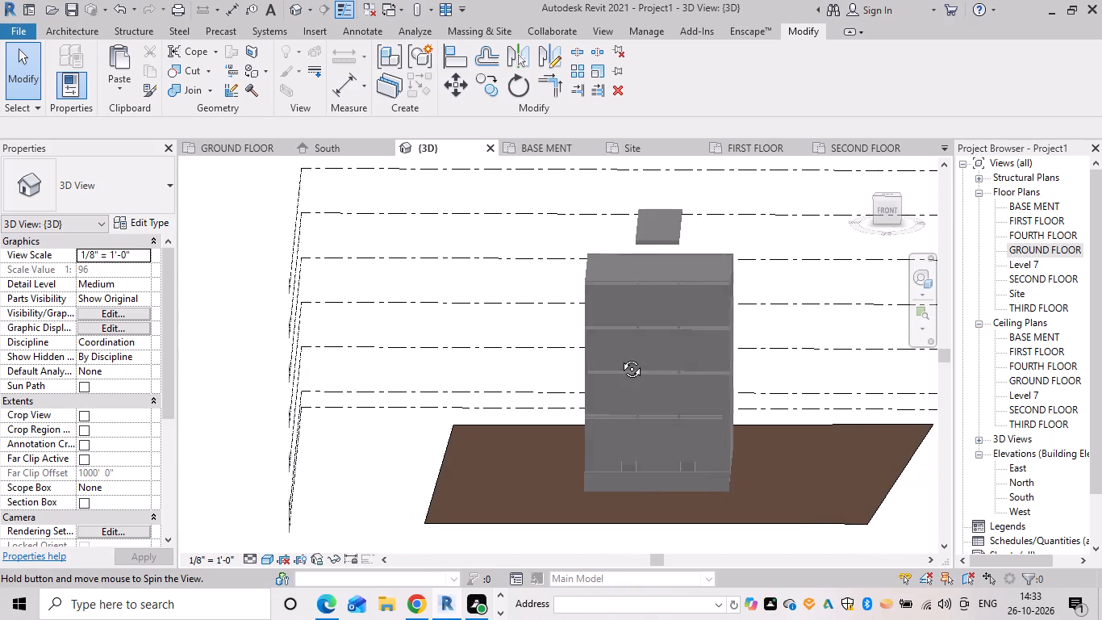
middle_click_drag(620, 357, 620, 357, "shift")
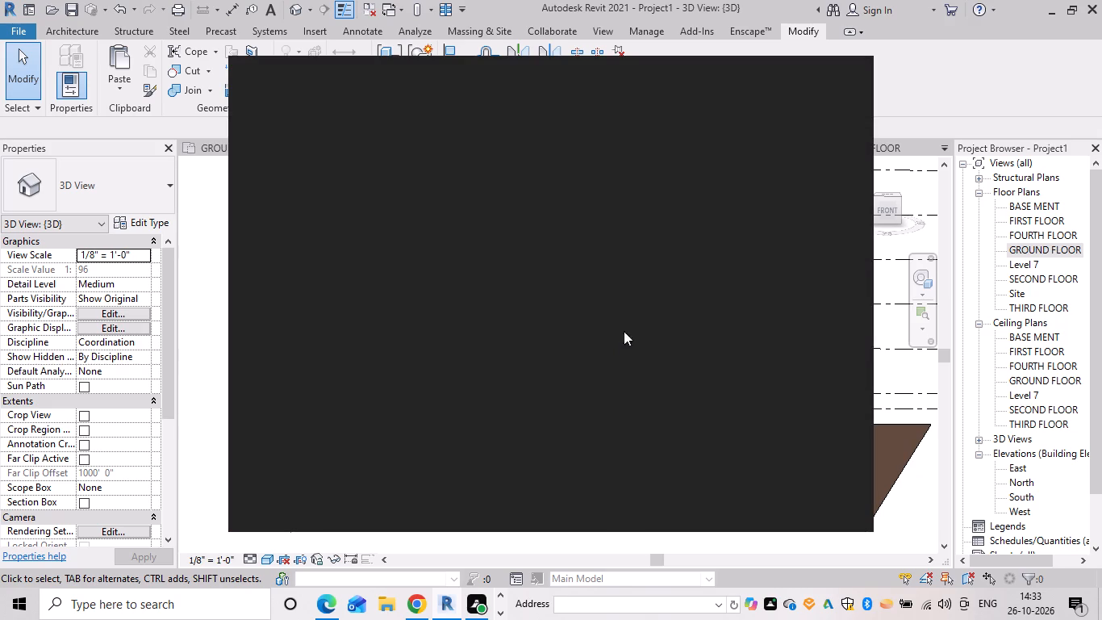
left_click(842, 77)
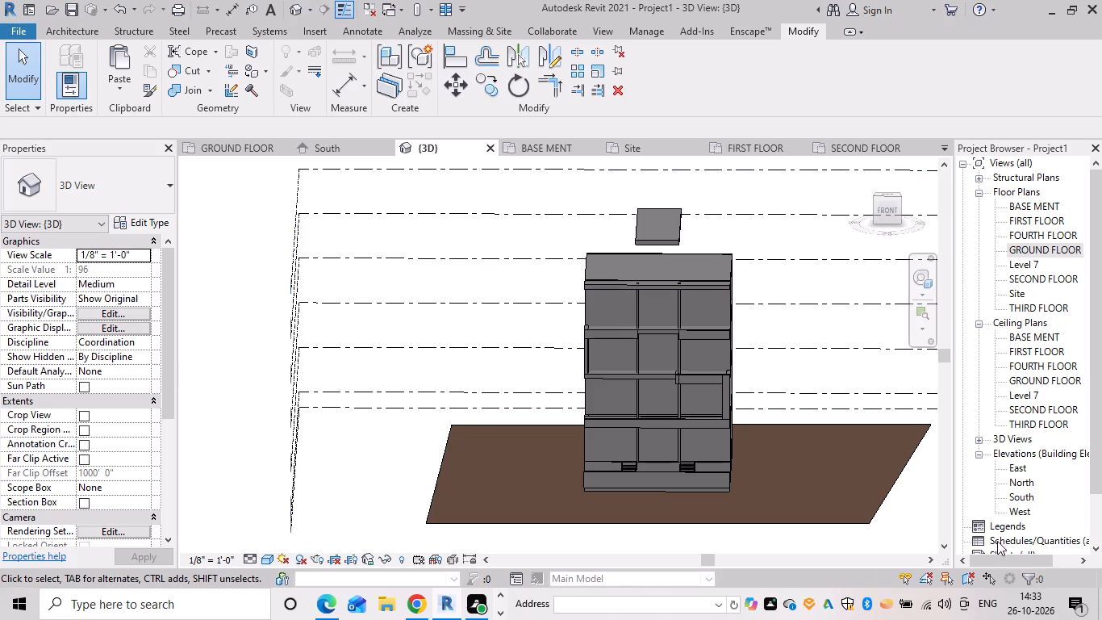
scroll(624, 389, "down", 2)
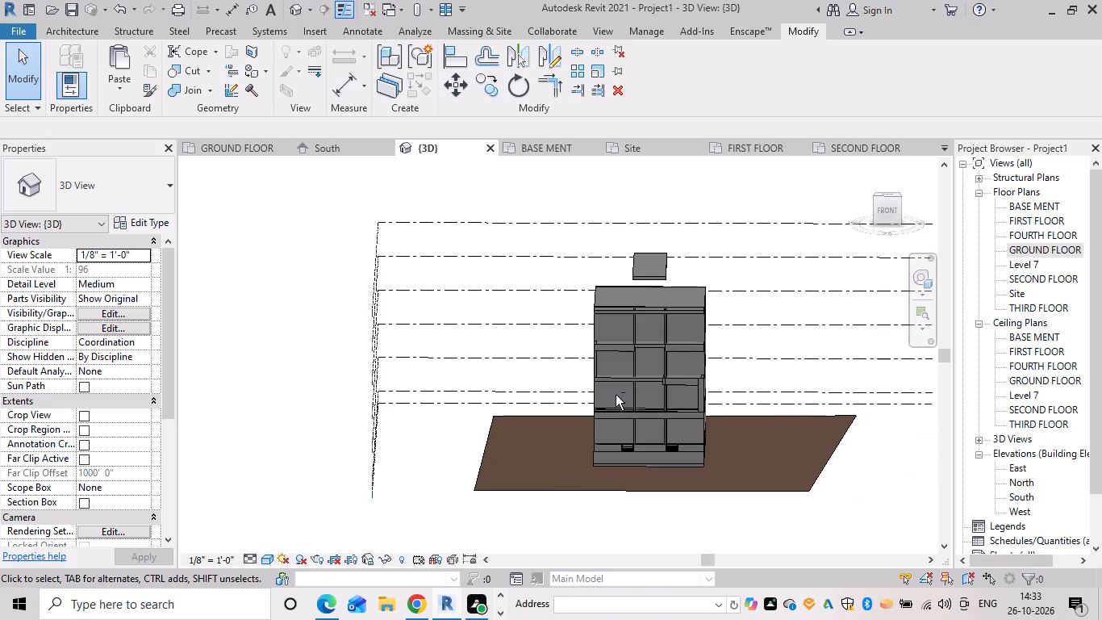
middle_click_drag(616, 395, 724, 401, "shift")
Copy the small side return at the top of the projecting frame and paste it aligned to the THIRD FLOOR level.
scroll(682, 373, "up", 10)
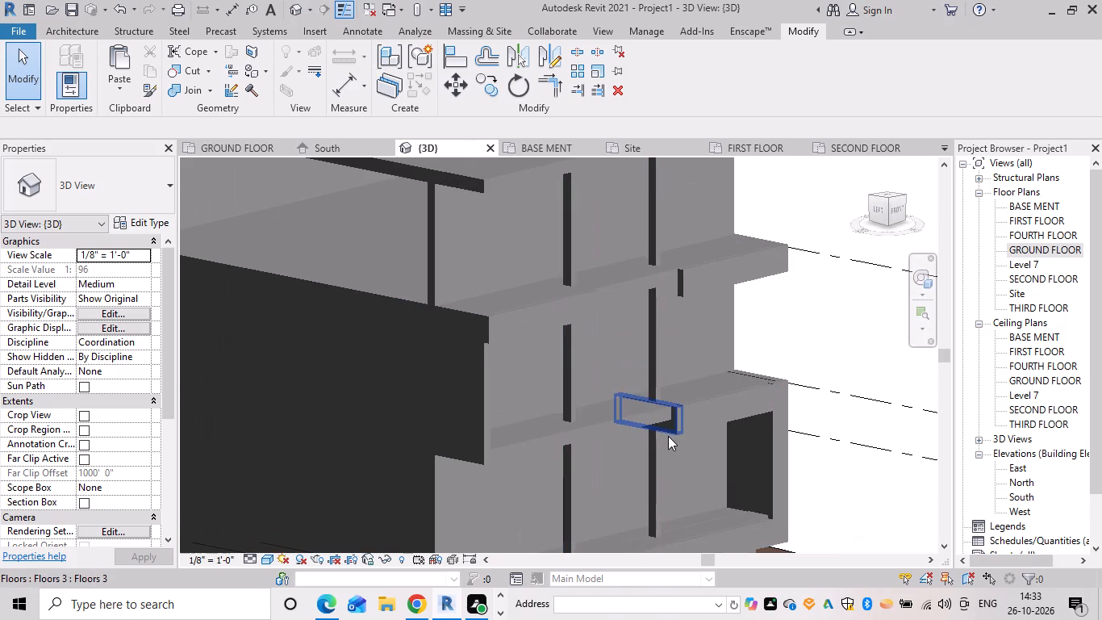
left_click(670, 436)
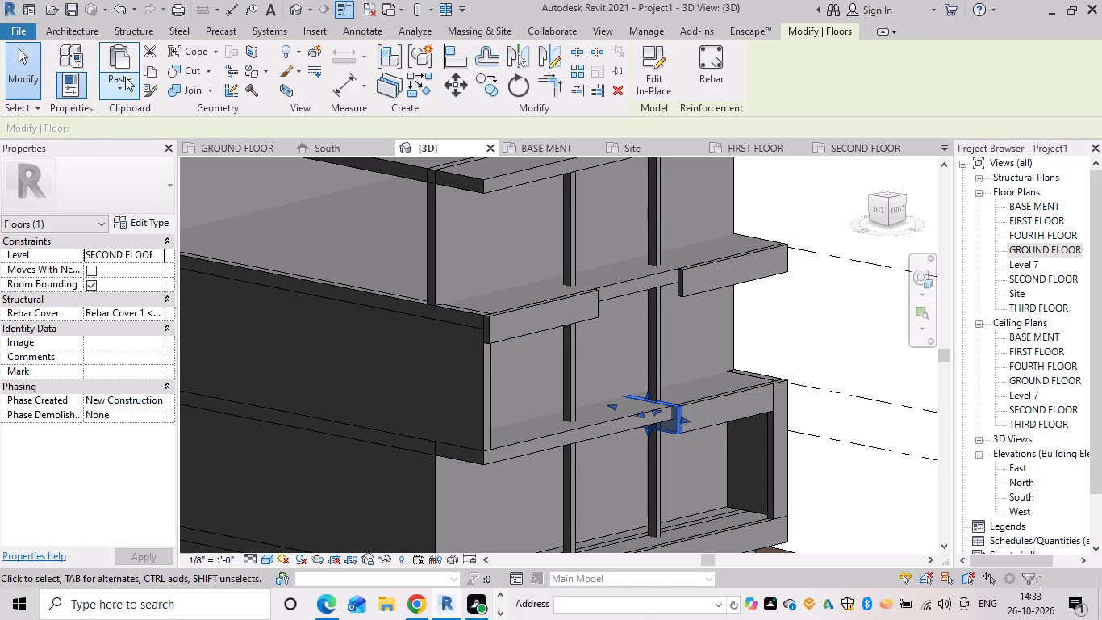
left_click(151, 70)
left_click(121, 94)
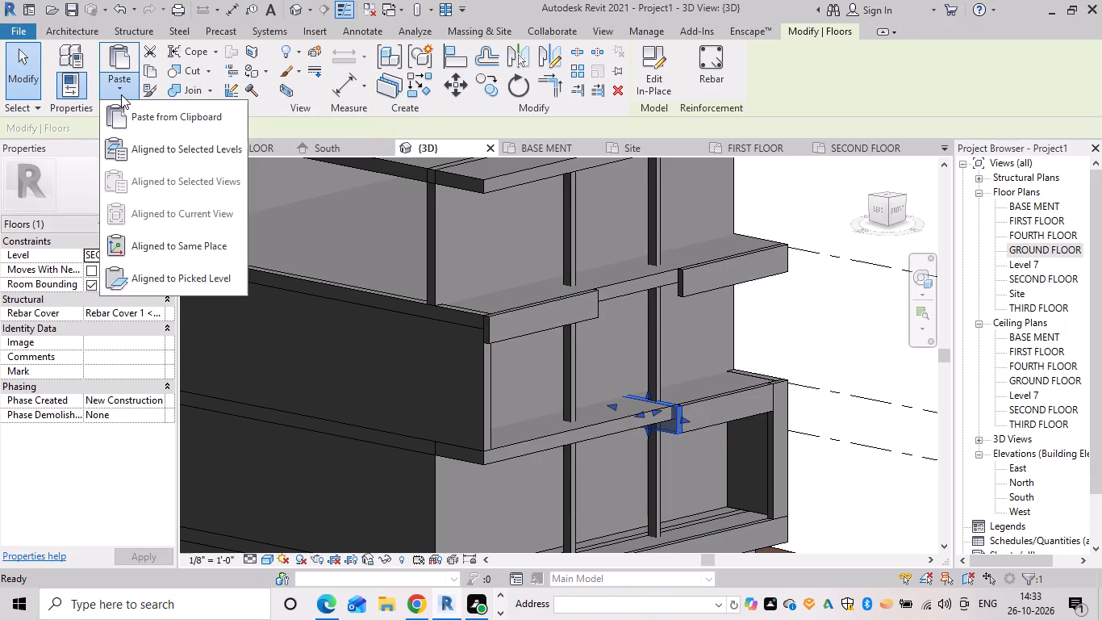
scroll(447, 417, "down", 3)
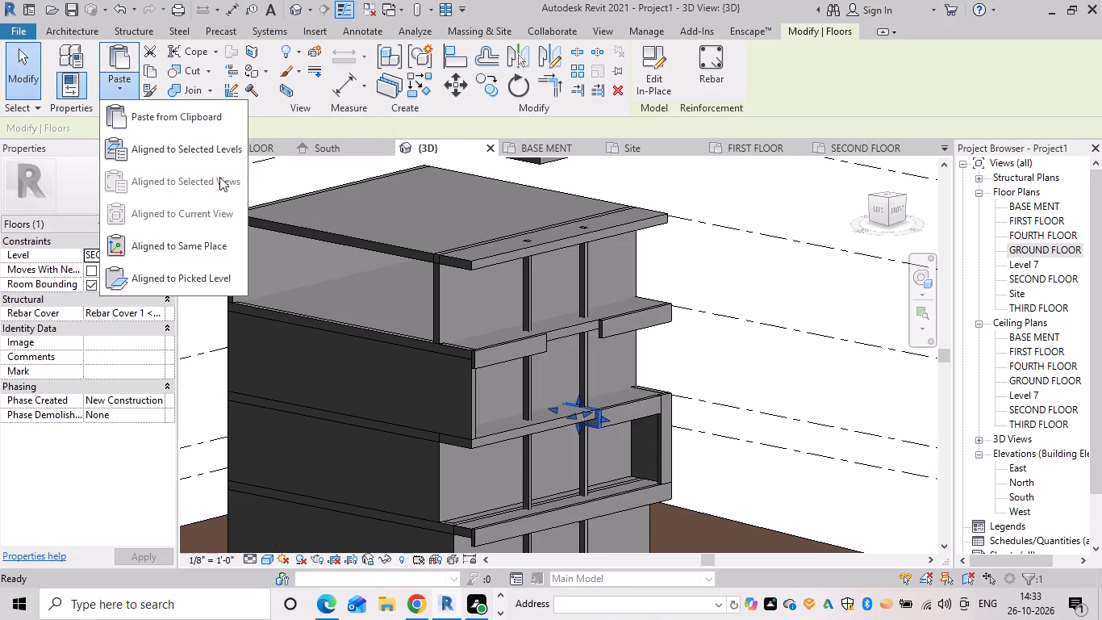
left_click(218, 143)
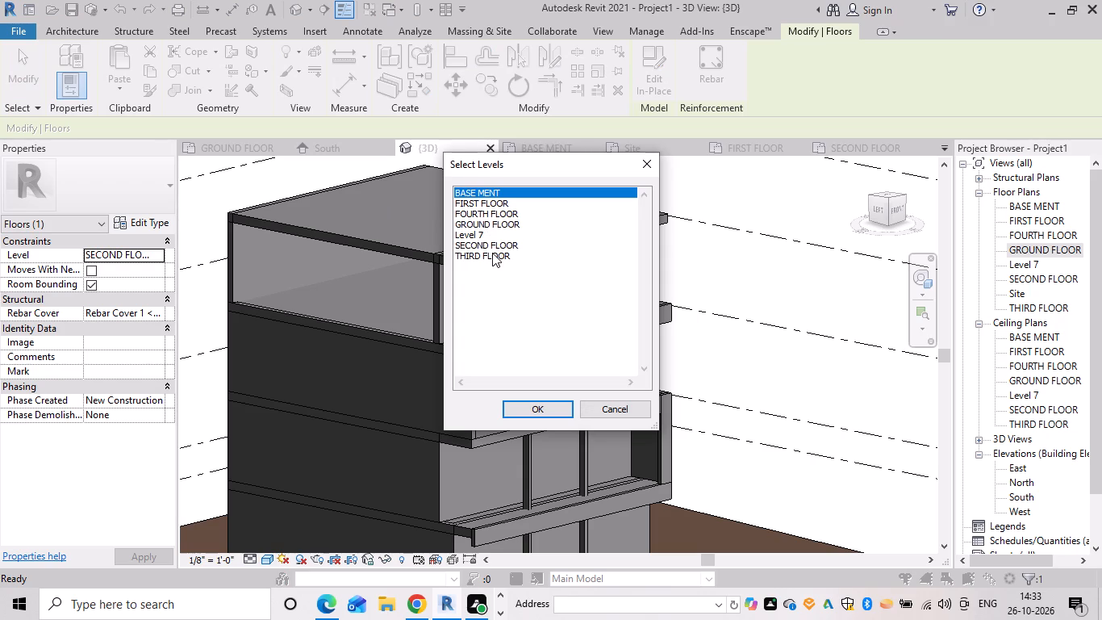
left_click(492, 253)
left_click(549, 411)
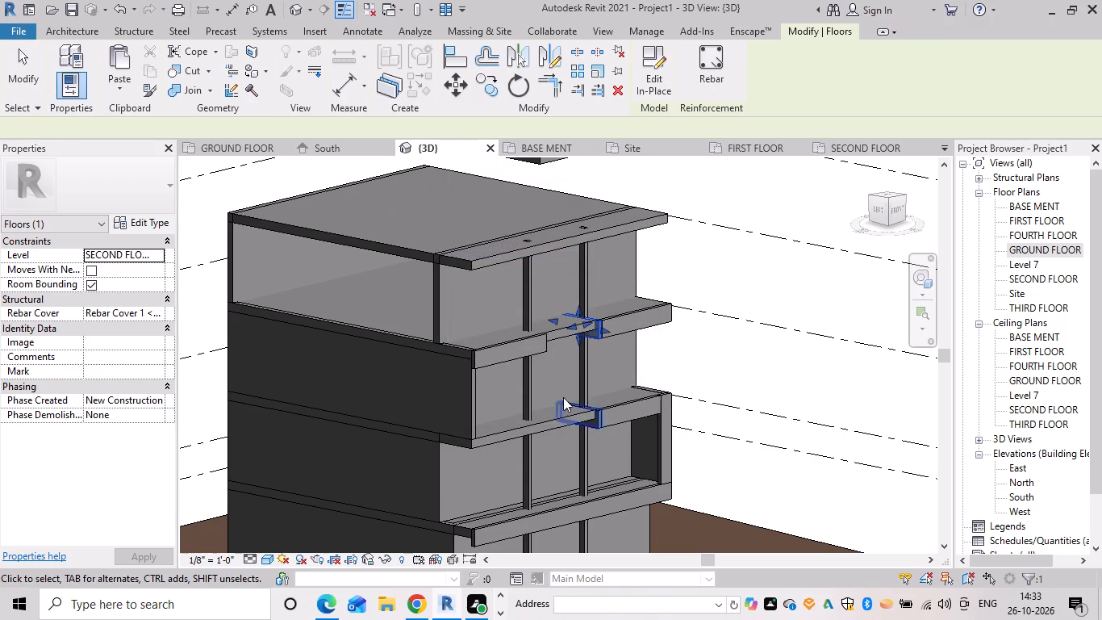
left_click(550, 368)
Align the front face of the pasted third-floor return with the front face of the right-bay slab-edge extrusion.
scroll(581, 334, "up", 5)
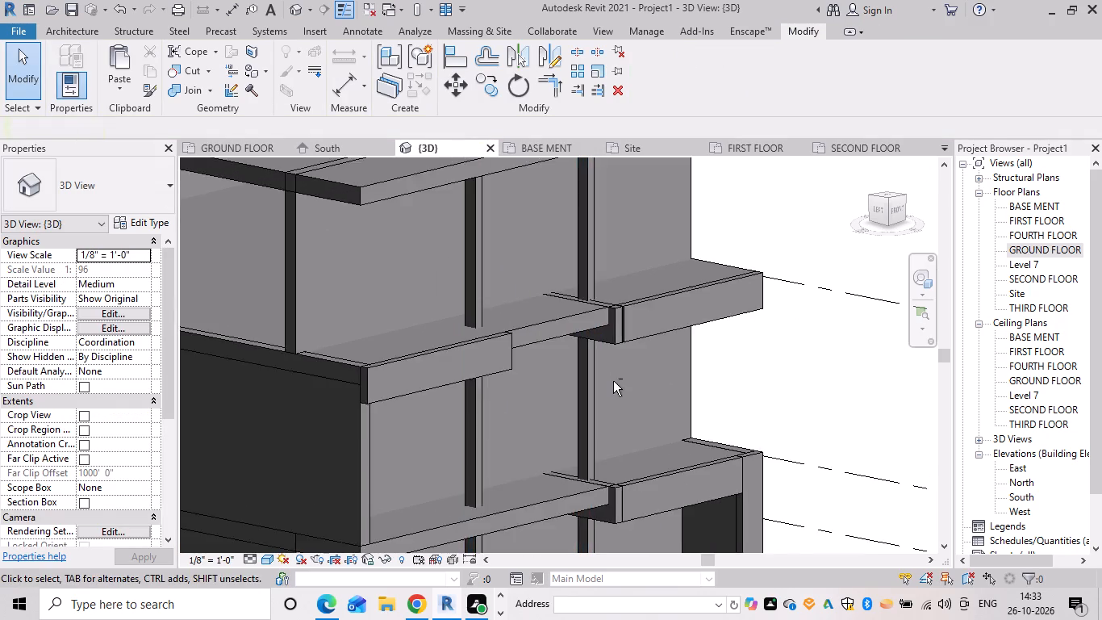
middle_click_drag(610, 381, 540, 368, "shift")
scroll(580, 360, "up", 1, "shift")
scroll(591, 325, "up", 4)
scroll(637, 376, "up", 1, "shift")
middle_click_drag(628, 373, 612, 361, "shift")
middle_click_drag(616, 361, 758, 371, "shift")
scroll(696, 321, "up", 7)
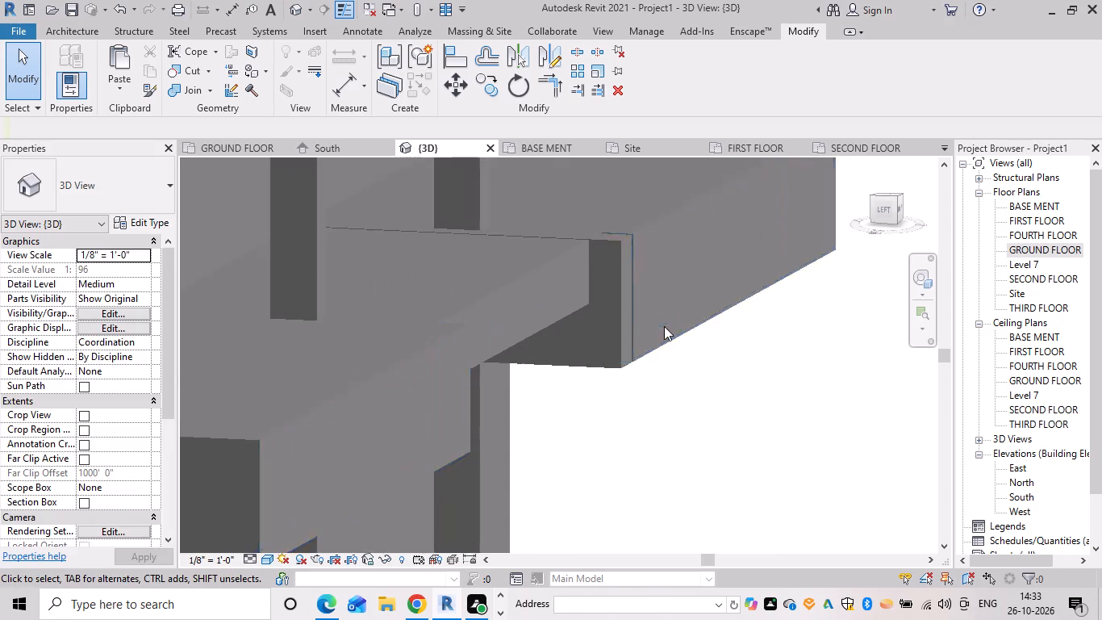
scroll(664, 326, "up", 3)
scroll(680, 462, "up", 3)
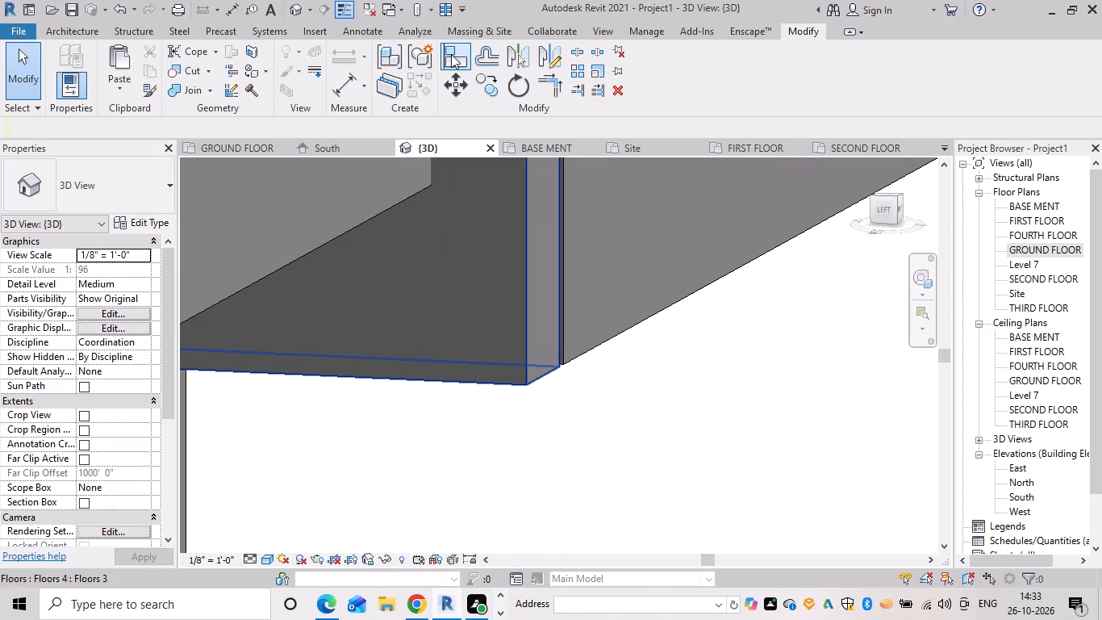
left_click(451, 54)
left_click_drag(572, 360, 559, 364)
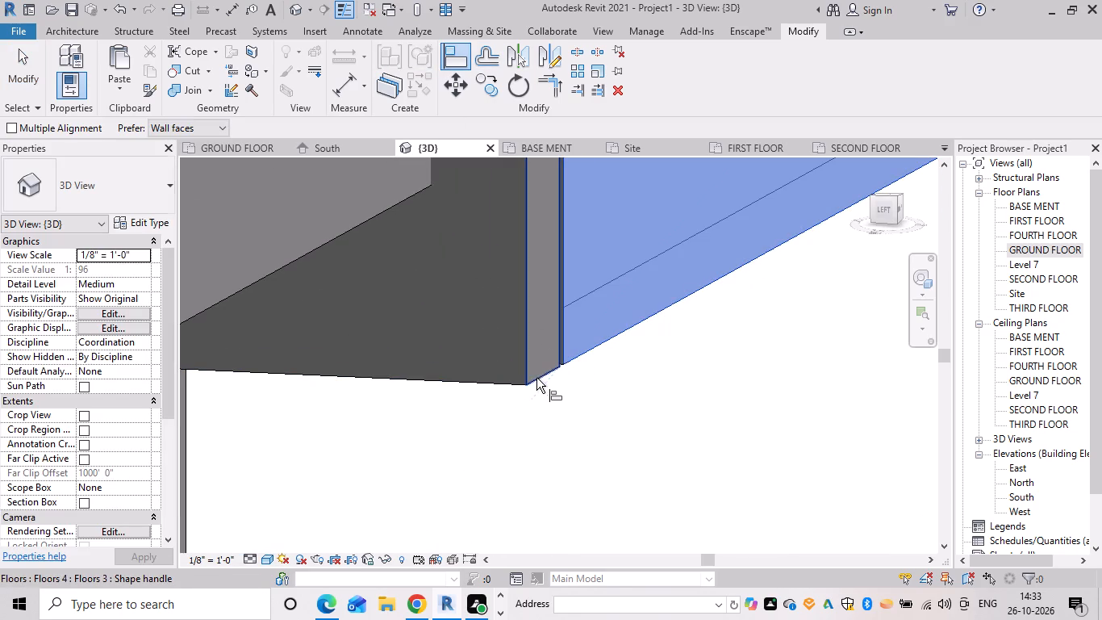
left_click(536, 378)
left_click(569, 401)
left_click(580, 425)
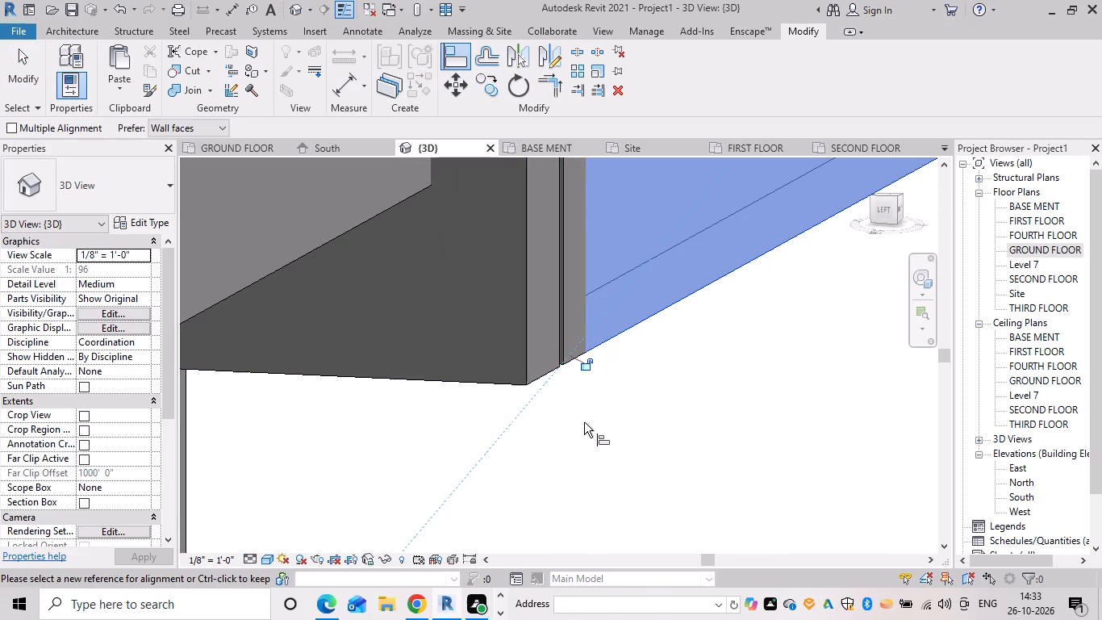
key("Escape")
key("Escape")
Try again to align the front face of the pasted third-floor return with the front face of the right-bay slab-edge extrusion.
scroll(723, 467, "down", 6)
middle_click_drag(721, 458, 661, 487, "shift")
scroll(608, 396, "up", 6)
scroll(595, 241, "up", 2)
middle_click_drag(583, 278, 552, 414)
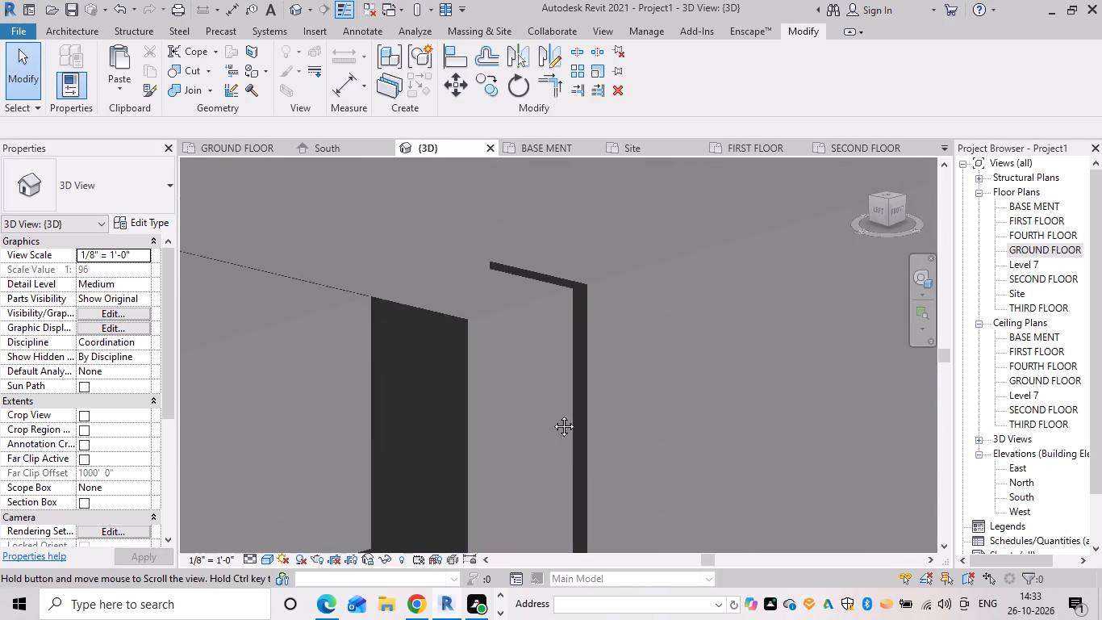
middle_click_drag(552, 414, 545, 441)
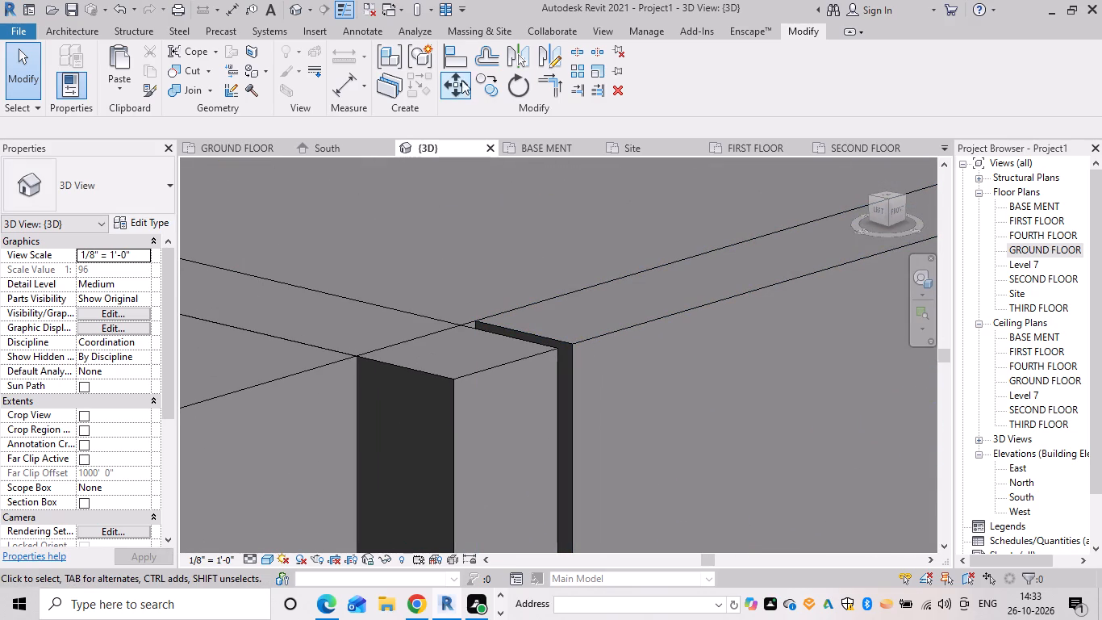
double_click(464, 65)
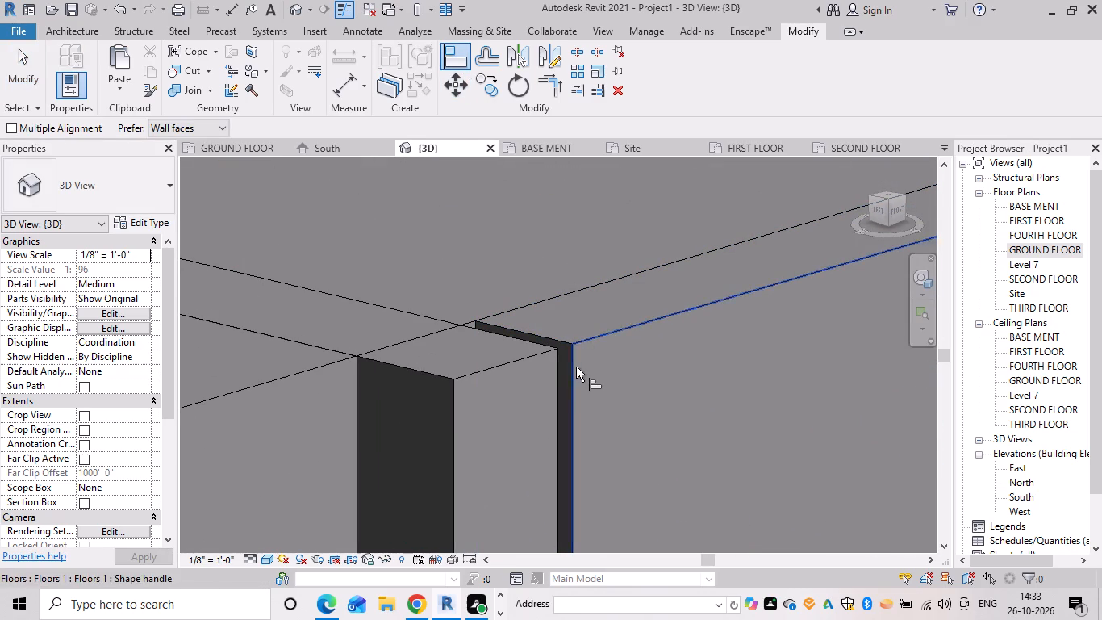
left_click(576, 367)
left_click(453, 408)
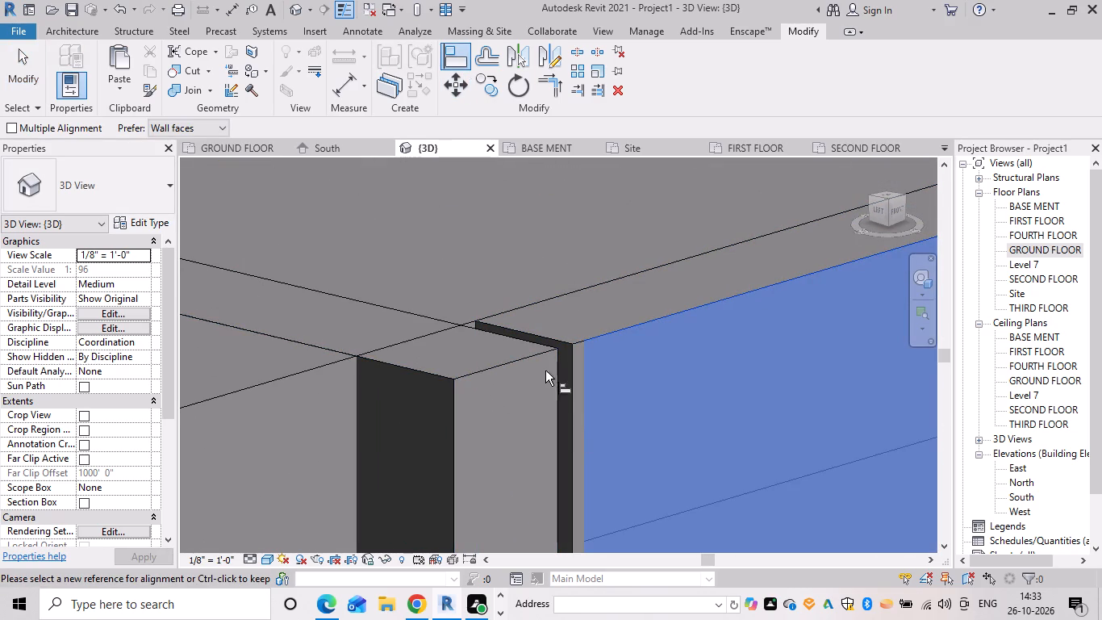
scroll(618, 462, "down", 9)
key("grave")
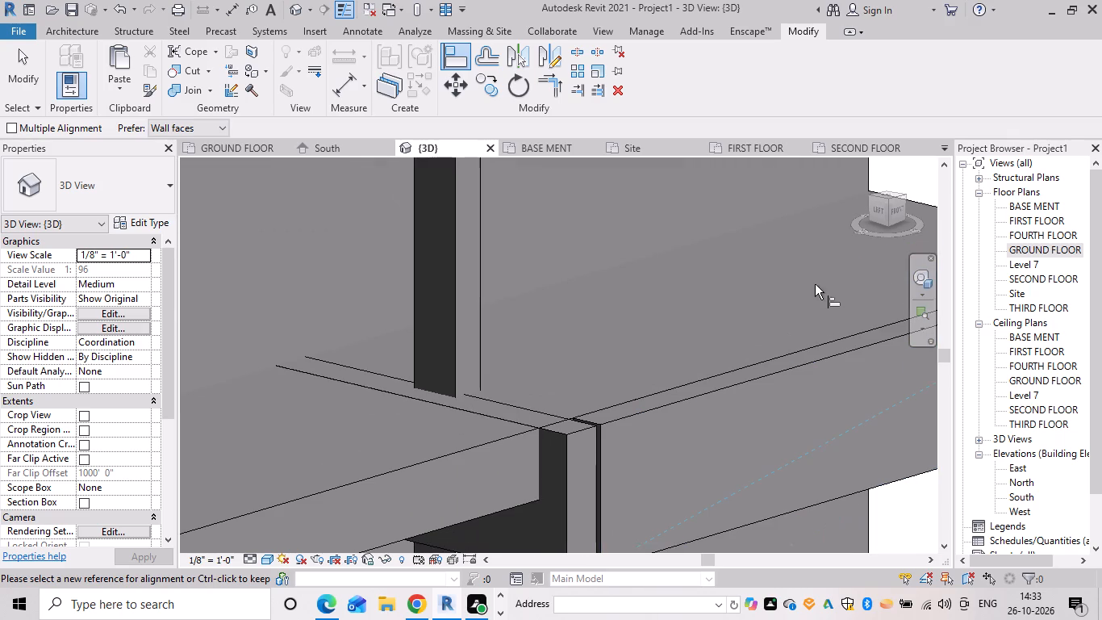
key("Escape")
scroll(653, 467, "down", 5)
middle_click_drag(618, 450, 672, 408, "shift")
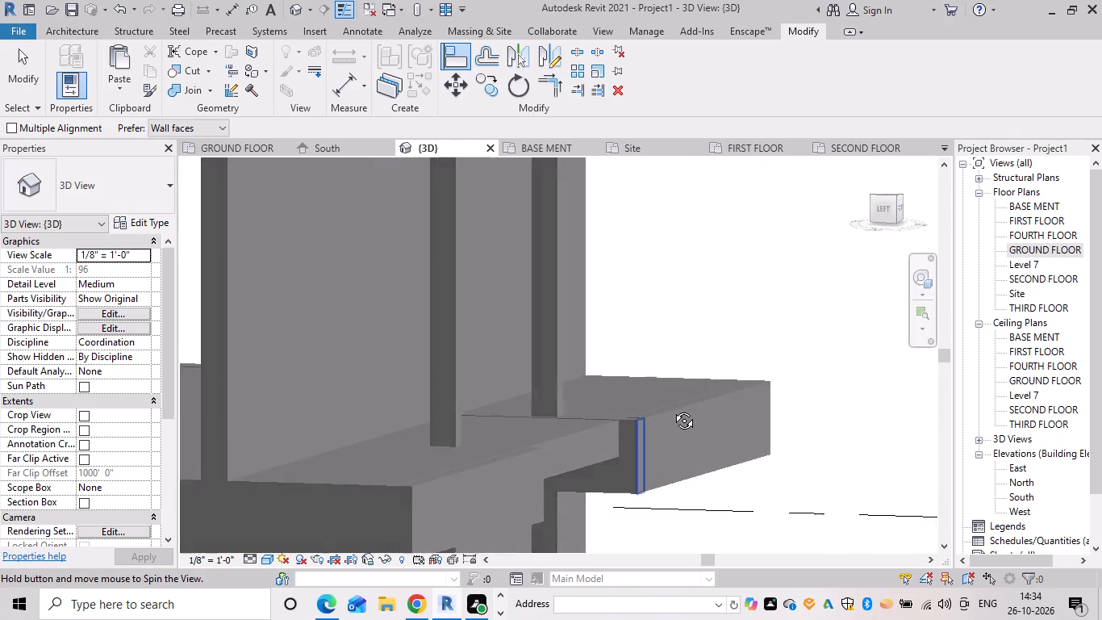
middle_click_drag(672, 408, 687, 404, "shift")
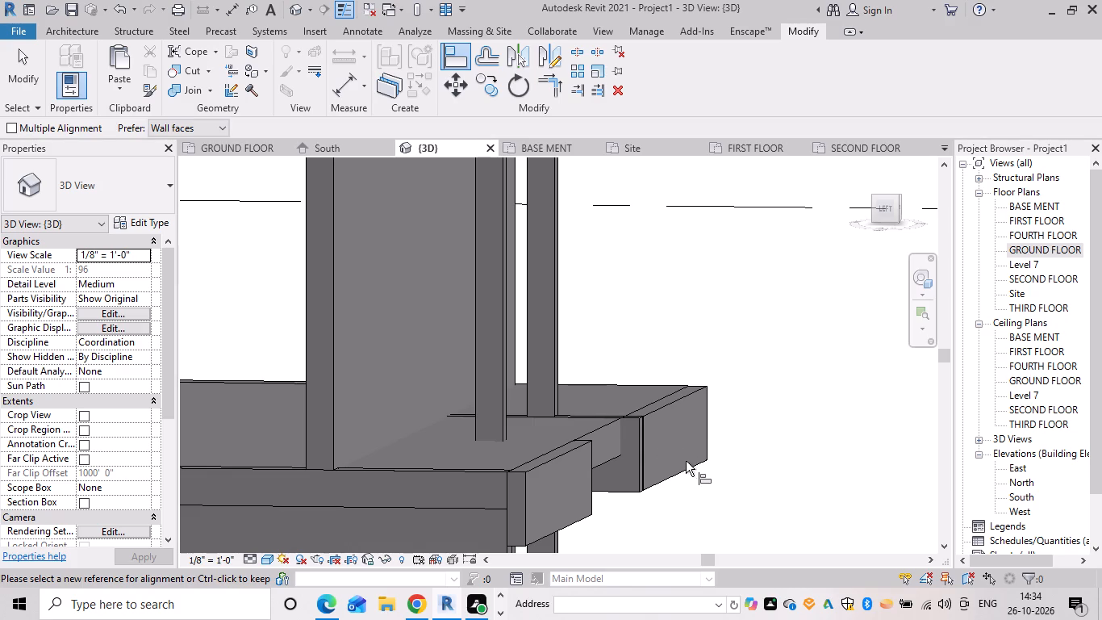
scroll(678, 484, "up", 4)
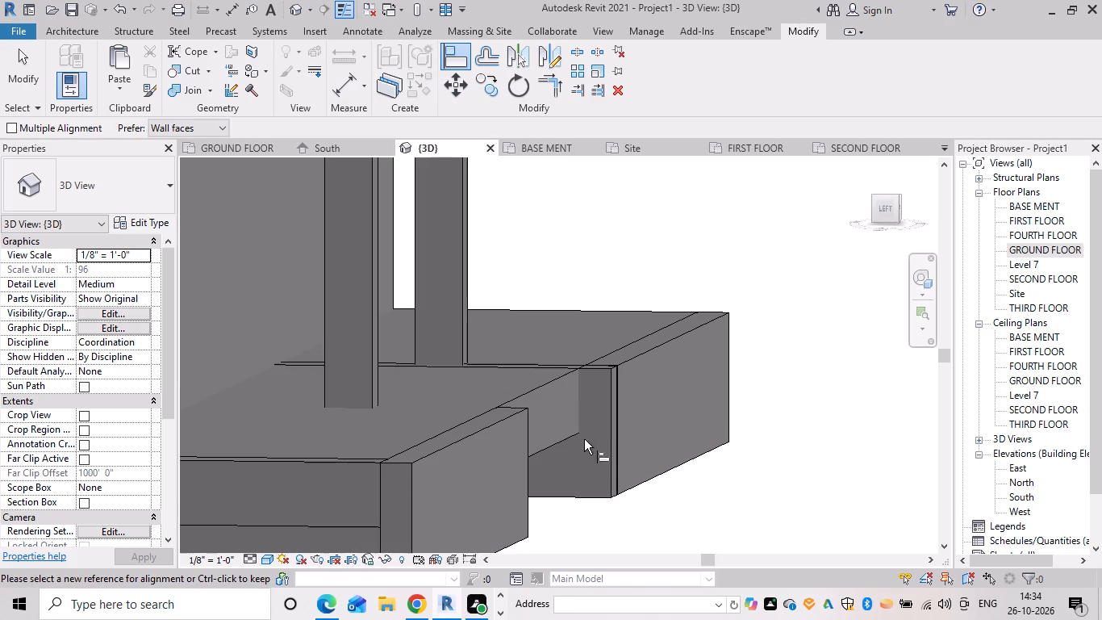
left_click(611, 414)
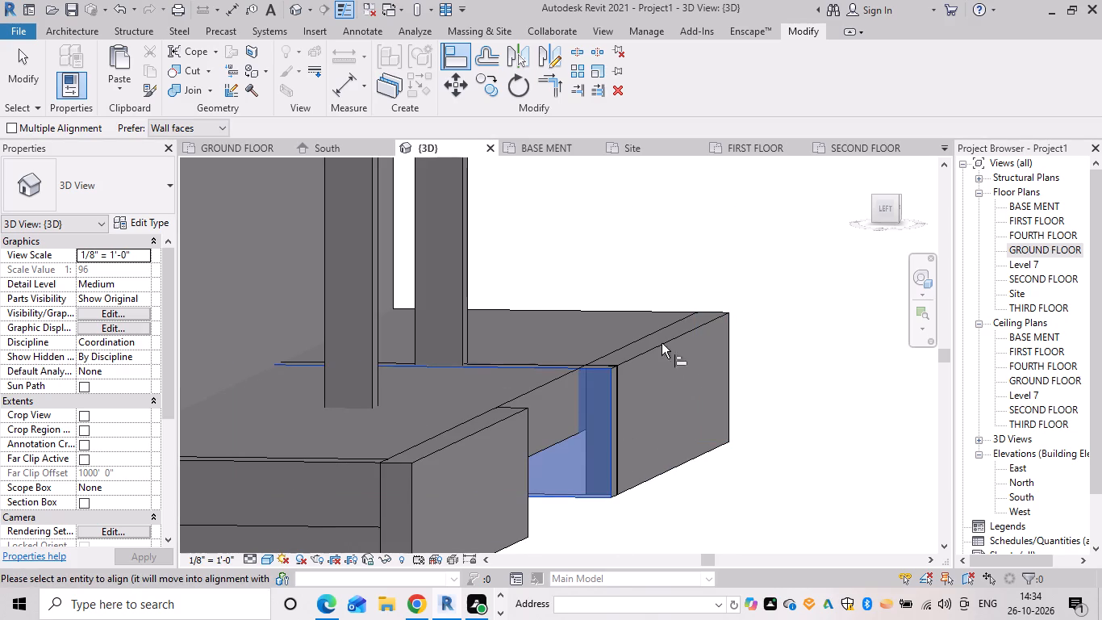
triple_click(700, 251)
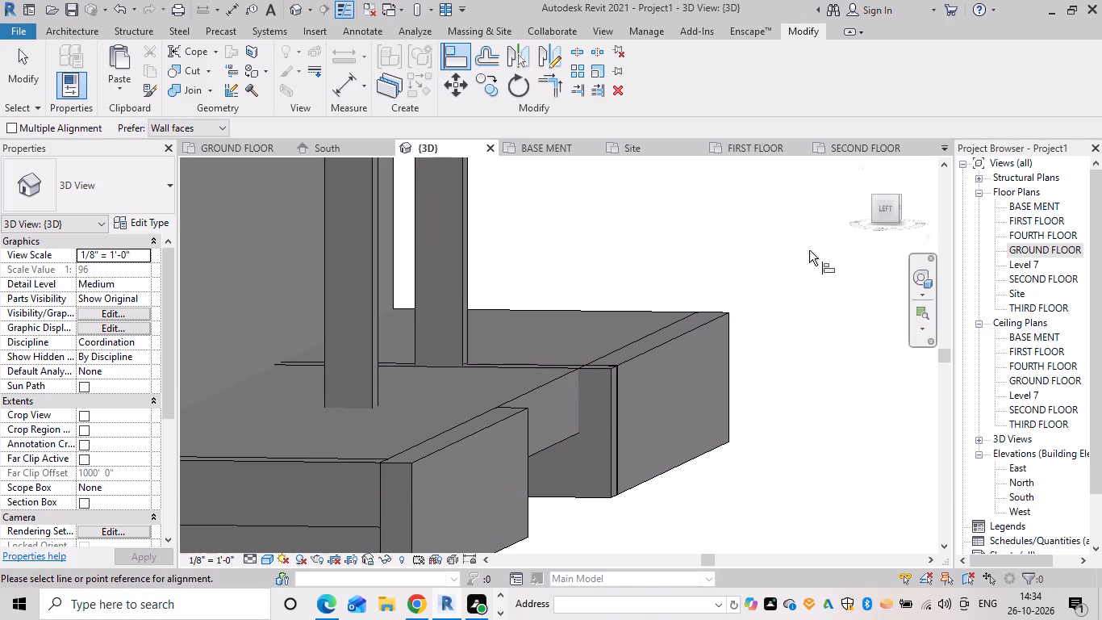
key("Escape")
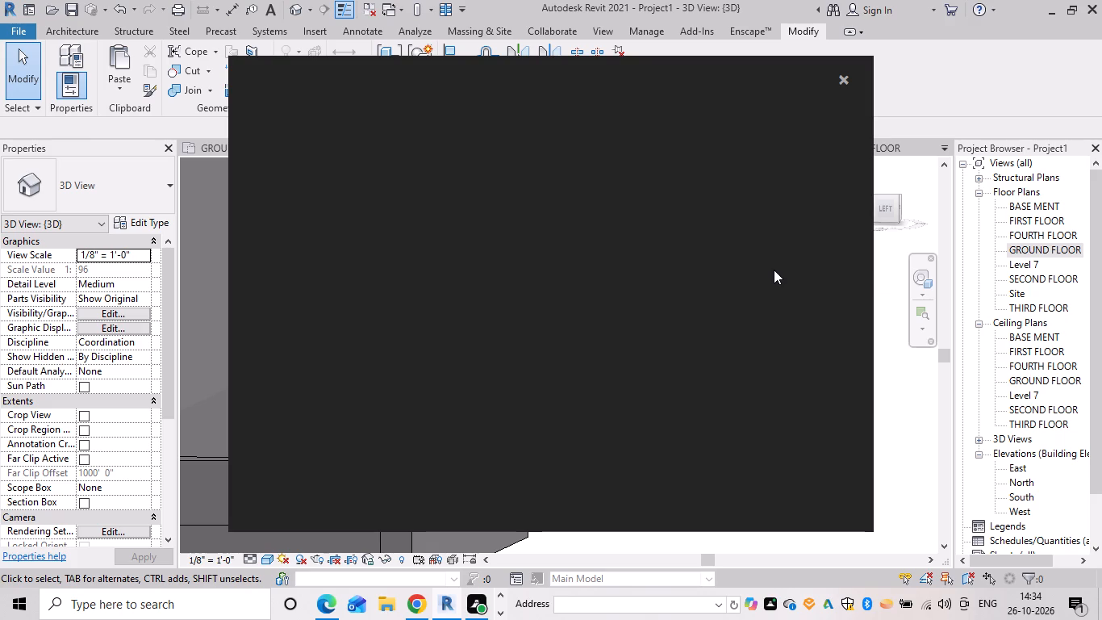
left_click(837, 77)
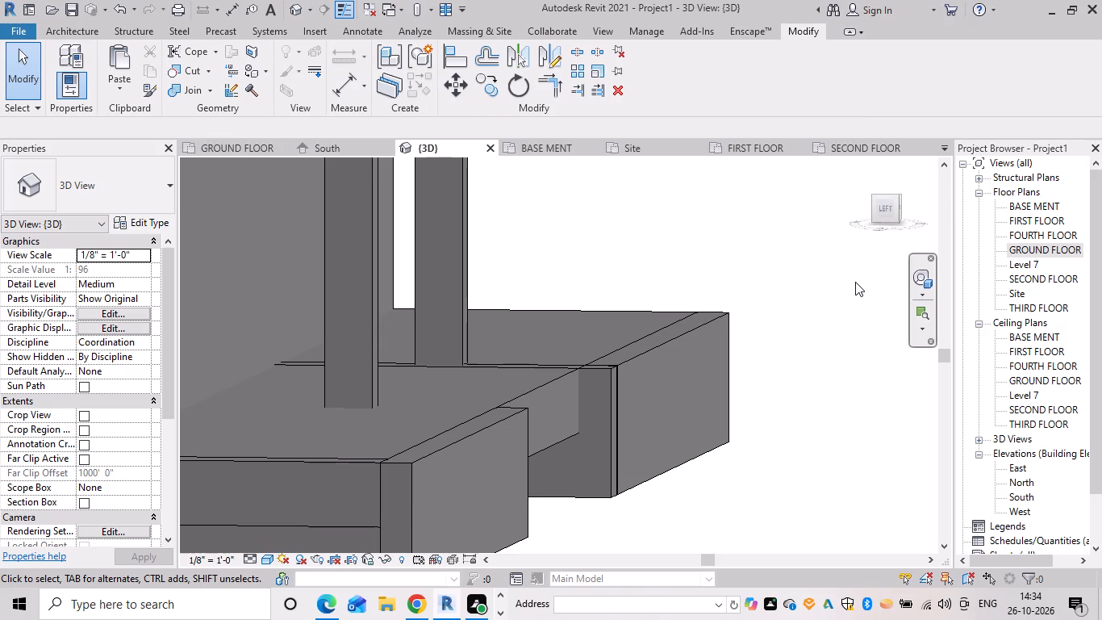
Stretch the third-floor return's front face outward until it is flush with the front face of the adjoining slab-edge extrusion.
scroll(602, 450, "up", 5)
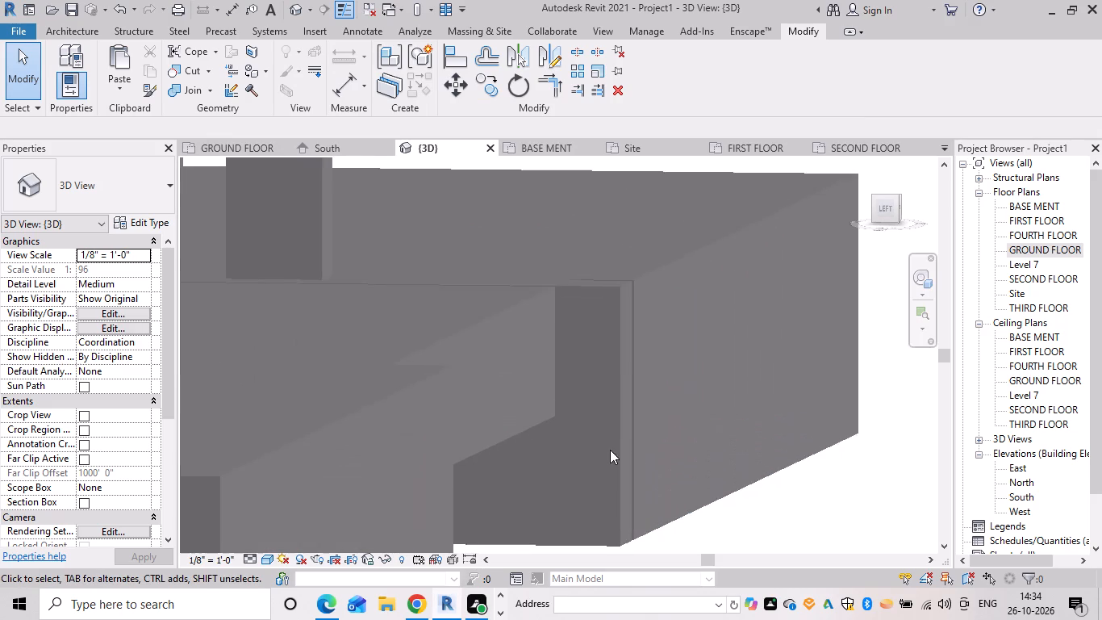
left_click(624, 447)
scroll(625, 375, "up", 5)
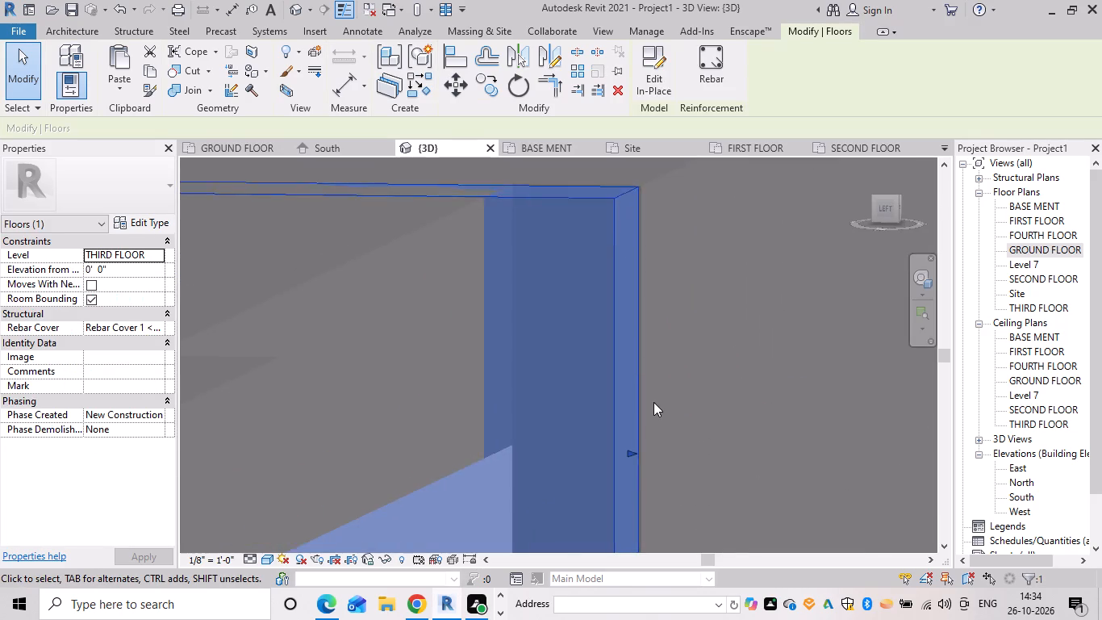
scroll(653, 402, "up", 9)
scroll(588, 520, "up", 5)
middle_click_drag(589, 508, 634, 364)
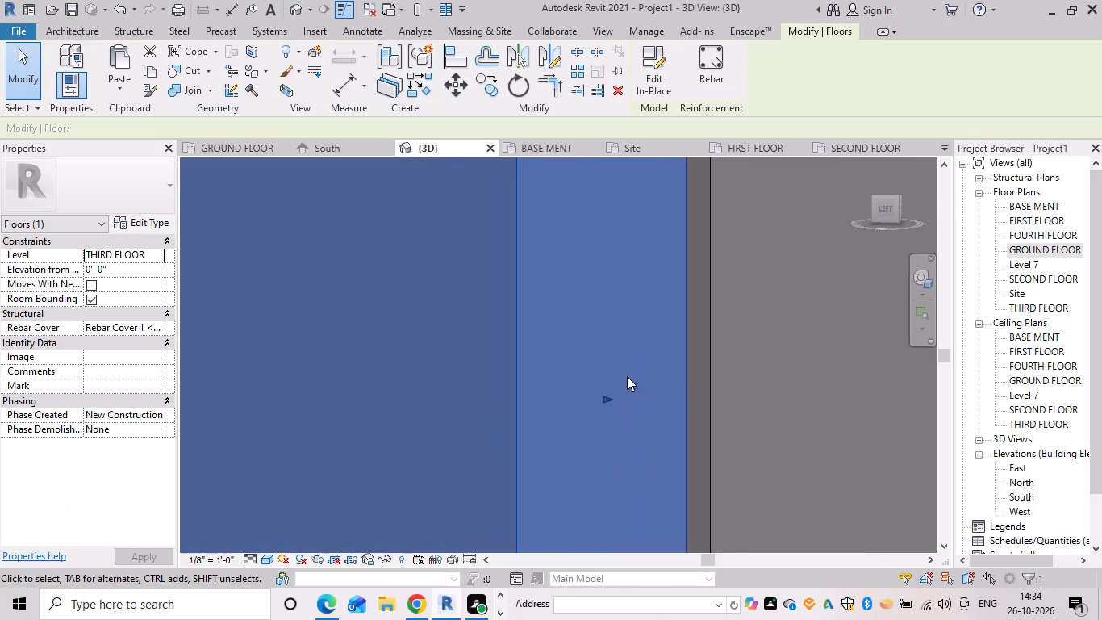
left_click_drag(601, 398, 607, 402)
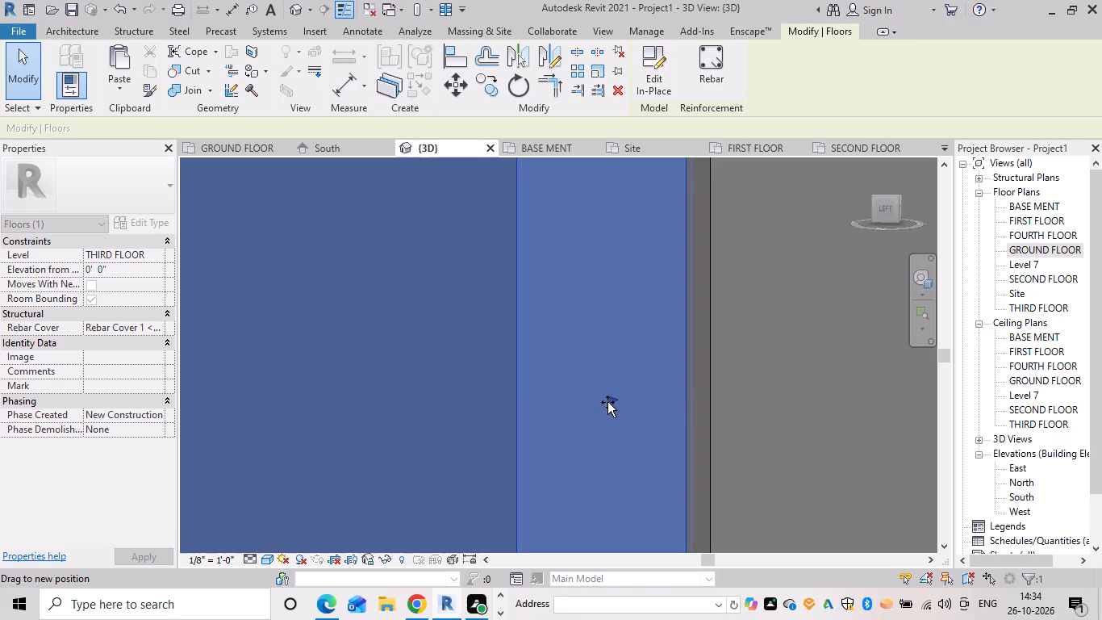
left_click_drag(607, 402, 624, 413)
left_click(762, 394)
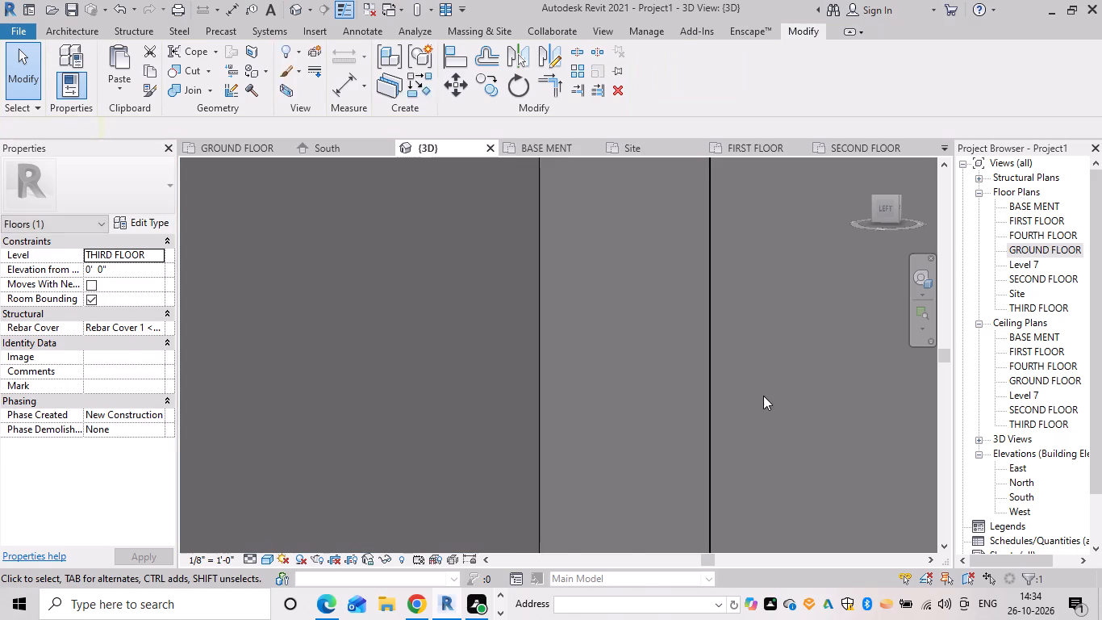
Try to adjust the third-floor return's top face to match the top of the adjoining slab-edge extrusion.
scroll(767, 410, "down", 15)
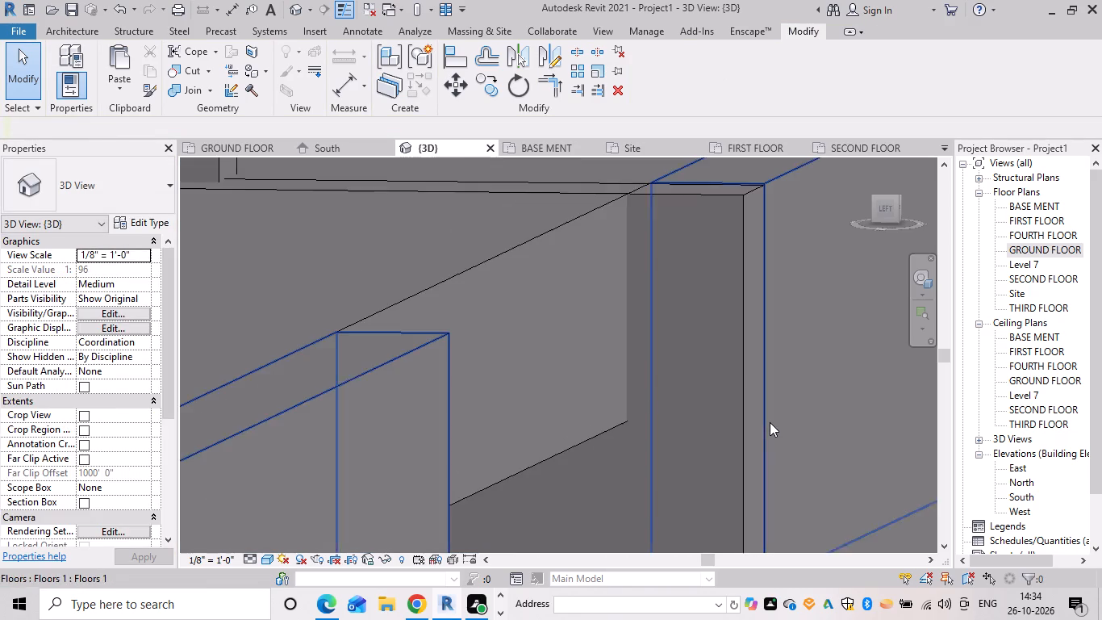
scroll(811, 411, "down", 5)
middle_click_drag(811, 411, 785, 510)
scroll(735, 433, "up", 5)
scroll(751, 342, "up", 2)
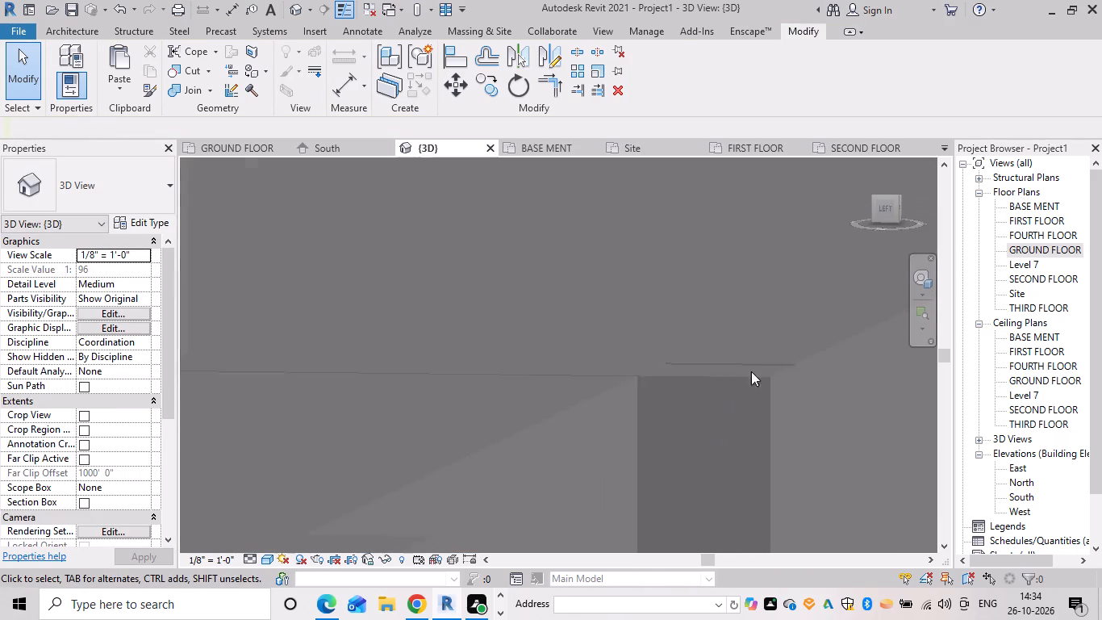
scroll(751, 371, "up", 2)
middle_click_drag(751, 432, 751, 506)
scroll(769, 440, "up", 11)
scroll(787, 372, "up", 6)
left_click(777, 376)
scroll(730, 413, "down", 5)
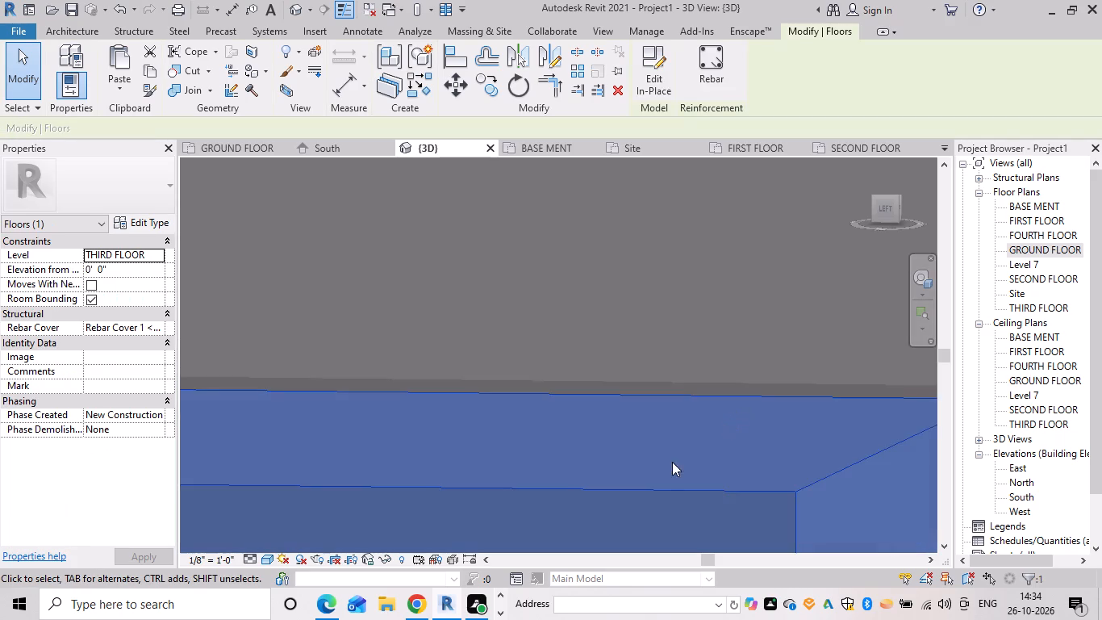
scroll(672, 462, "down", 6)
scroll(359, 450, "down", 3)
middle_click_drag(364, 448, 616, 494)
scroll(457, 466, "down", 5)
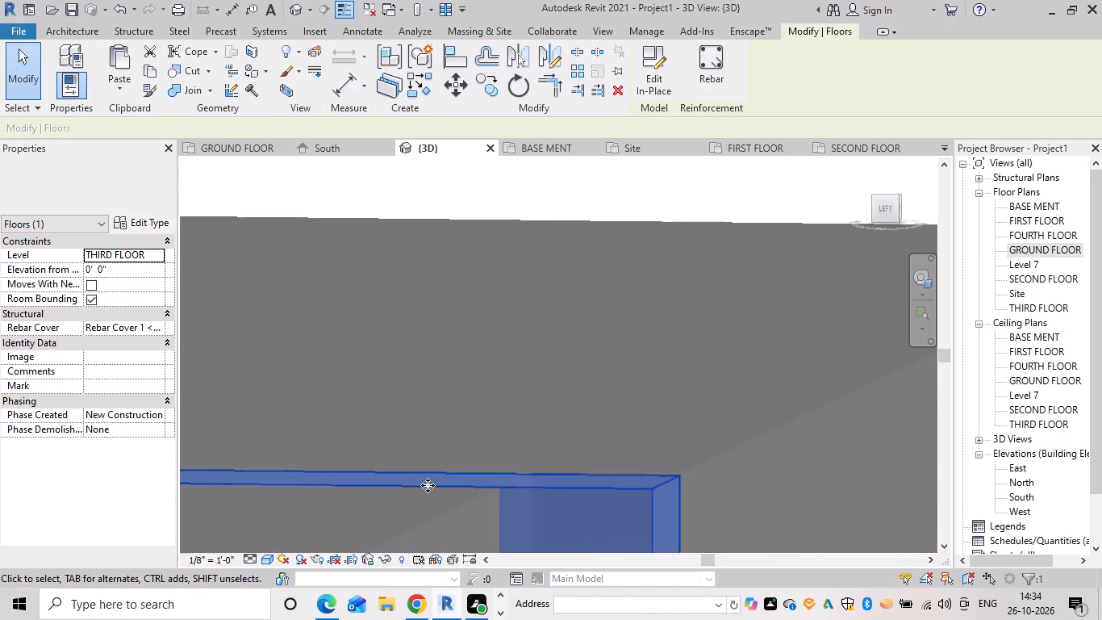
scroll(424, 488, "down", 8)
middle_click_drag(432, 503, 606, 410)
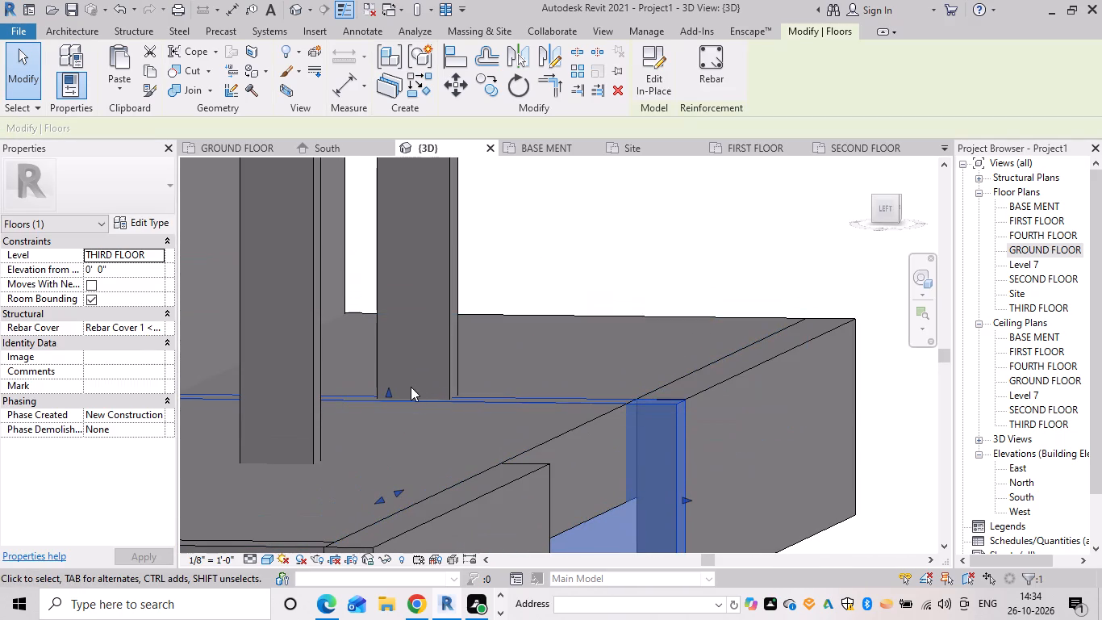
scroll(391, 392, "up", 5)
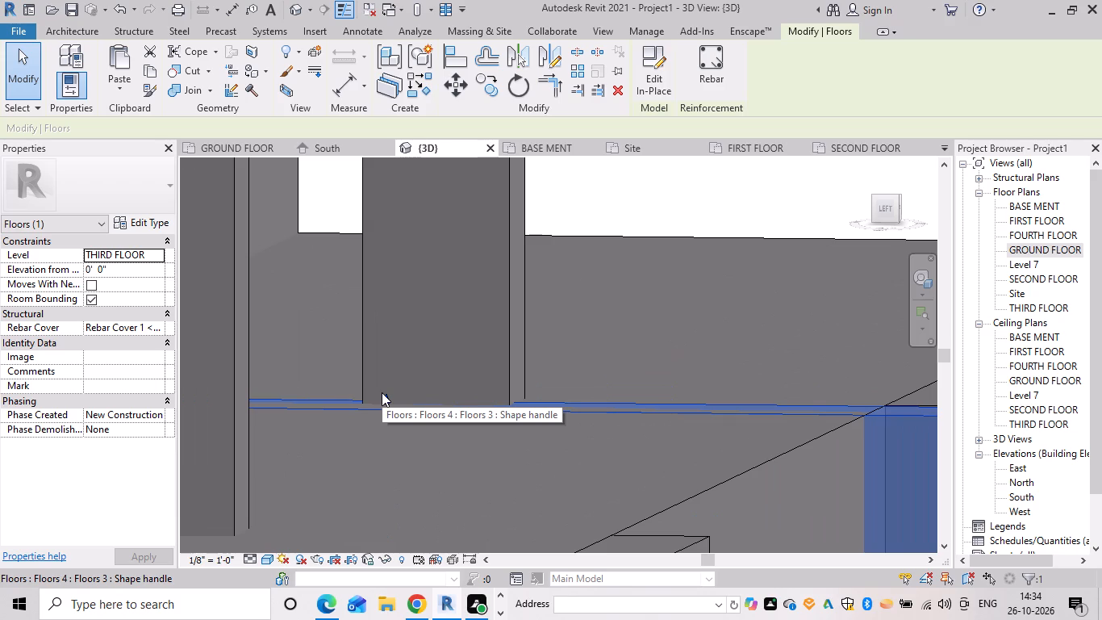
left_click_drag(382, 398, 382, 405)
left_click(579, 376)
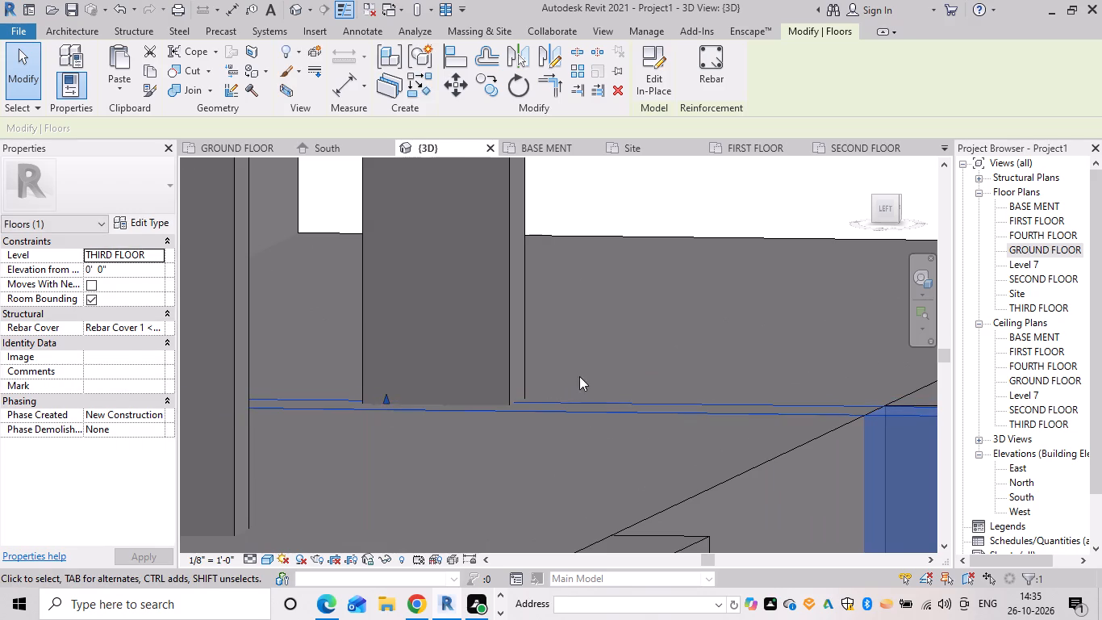
Examine the third-floor return's corner and the floors below it from the left side of the building.
scroll(820, 402, "up", 4)
middle_click_drag(609, 410, 77, 404)
scroll(534, 410, "down", 2)
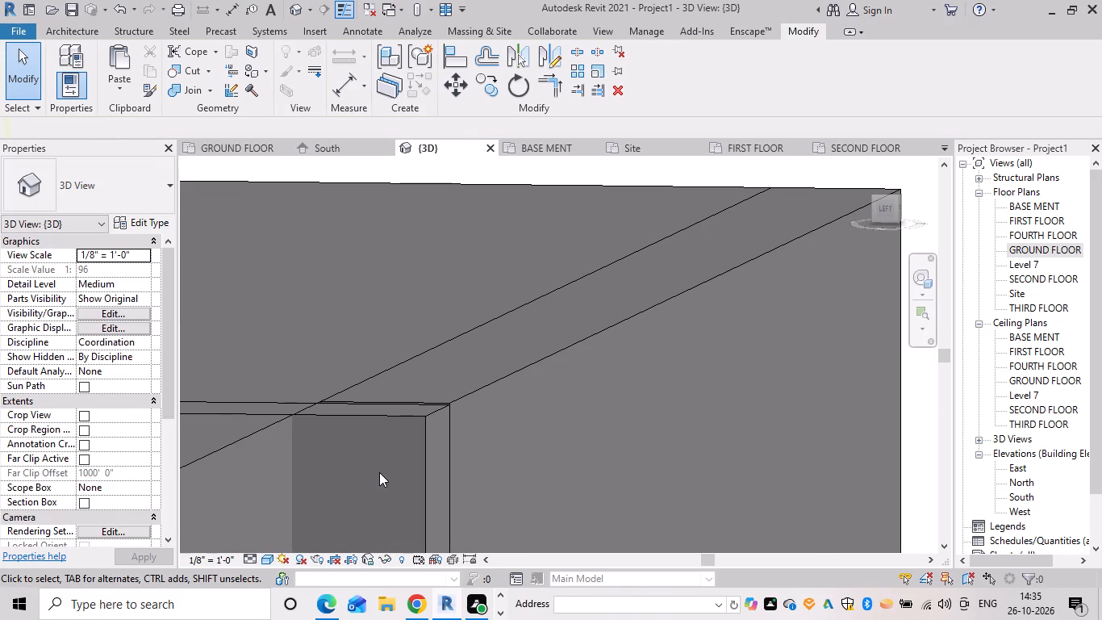
scroll(548, 442, "down", 6)
scroll(516, 534, "down", 6)
middle_click_drag(511, 501, 570, 191)
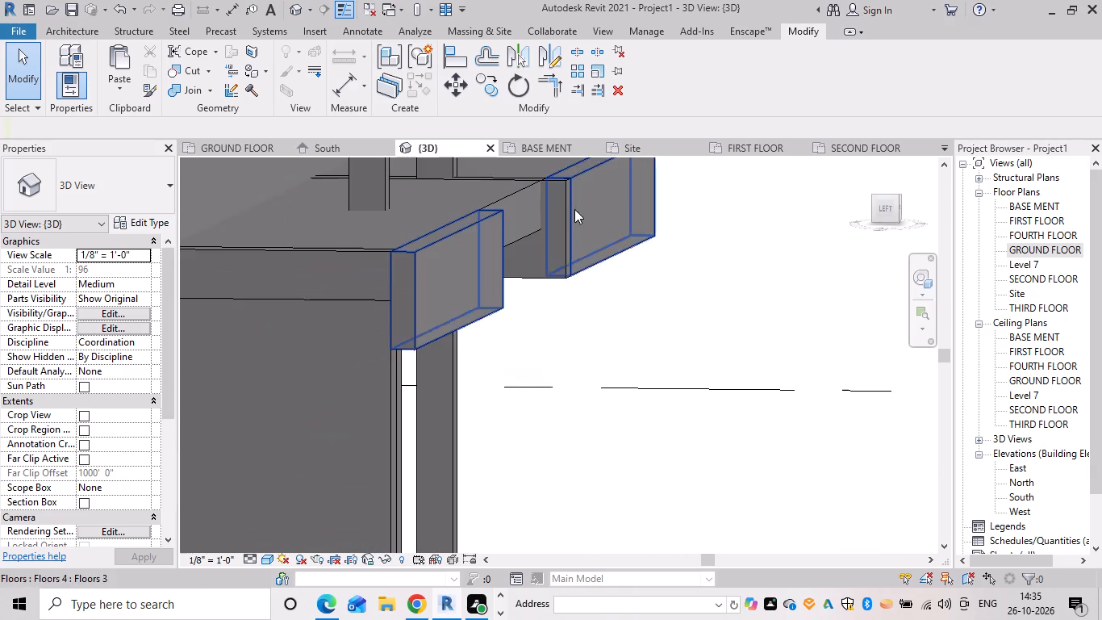
scroll(699, 392, "down", 10)
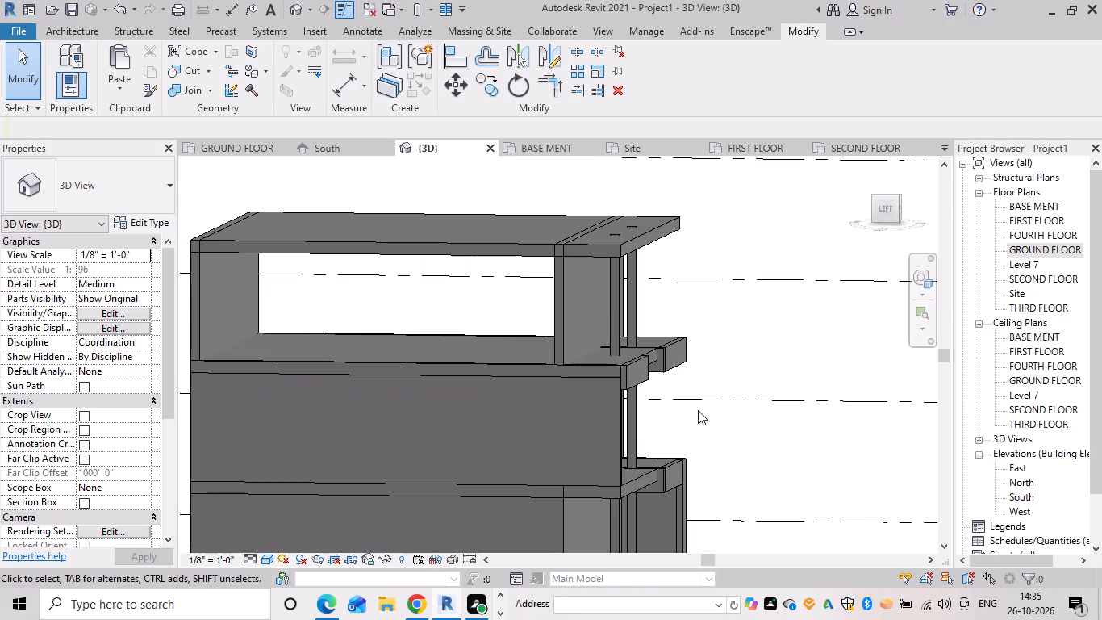
scroll(727, 419, "down", 4)
middle_click_drag(722, 418, 675, 277)
scroll(653, 378, "up", 6)
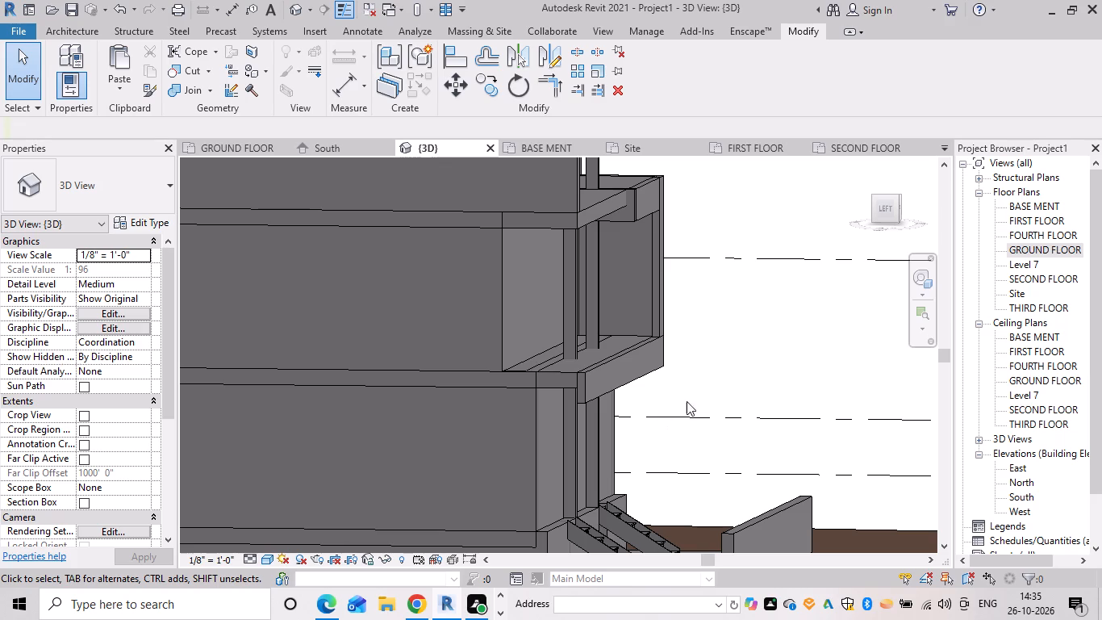
Examine the projecting frame's bottom band and its underside from the front, right and left sides of the building.
scroll(691, 419, "down", 3)
middle_click_drag(704, 427, 588, 398, "shift")
scroll(682, 383, "up", 6)
middle_click_drag(647, 408, 620, 452, "shift")
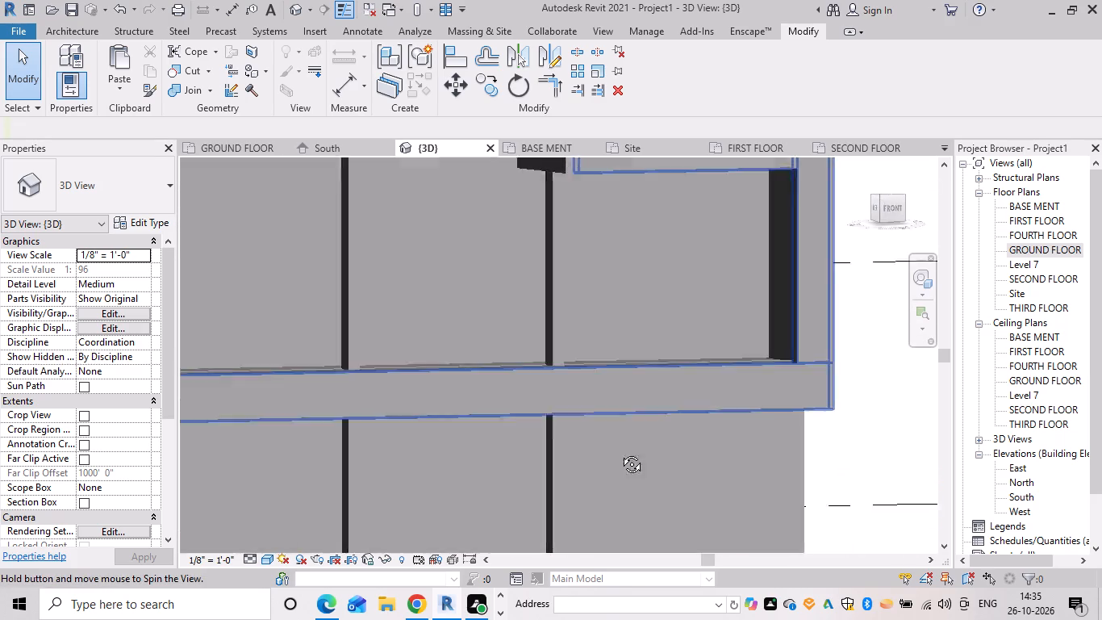
middle_click_drag(620, 452, 590, 479, "shift")
scroll(549, 386, "up", 5)
middle_click_drag(631, 459, 485, 413, "shift")
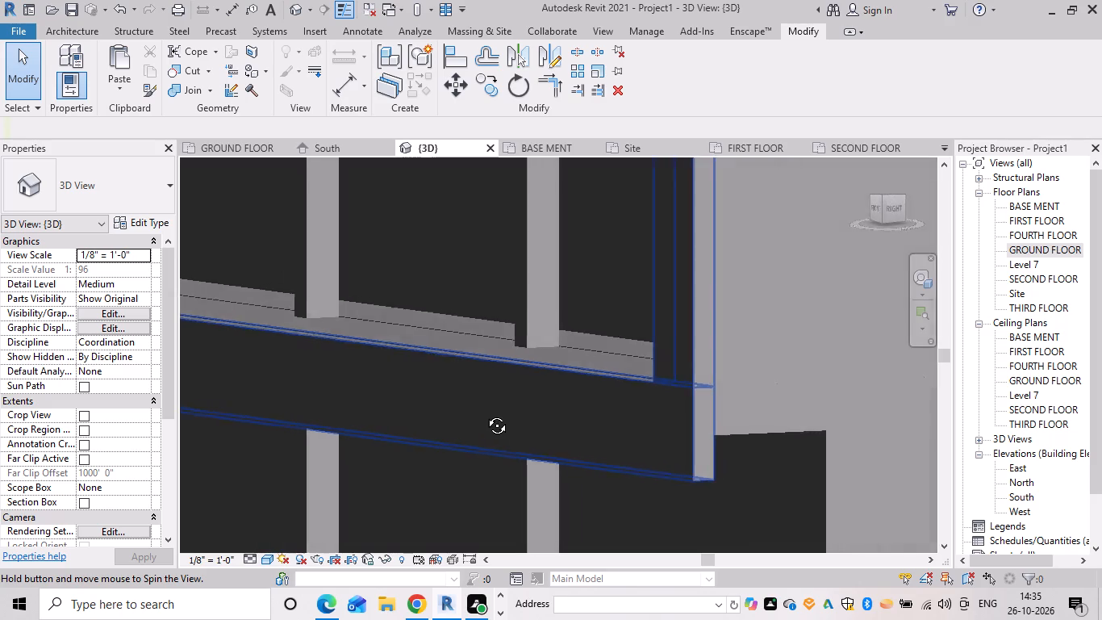
middle_click_drag(485, 413, 423, 396, "shift")
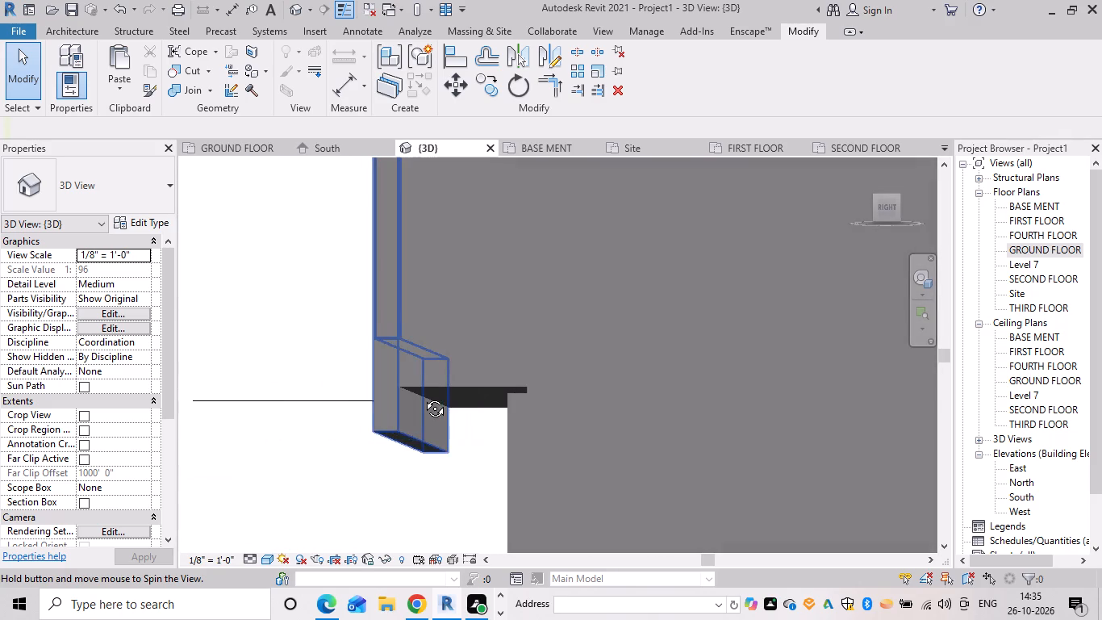
middle_click_drag(423, 396, 426, 400, "shift")
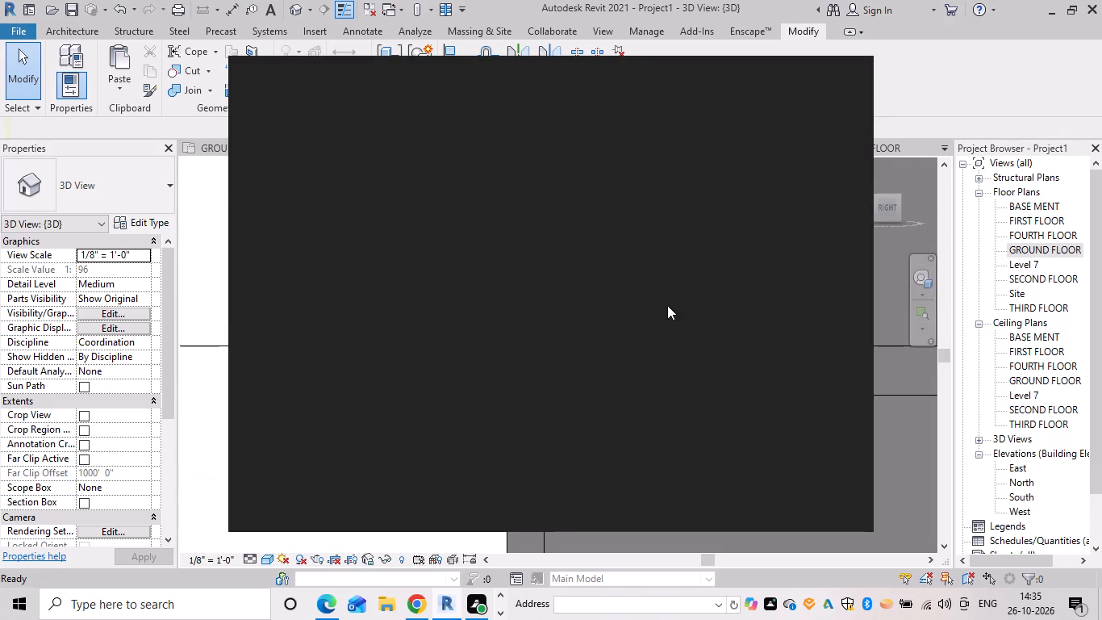
left_click(842, 74)
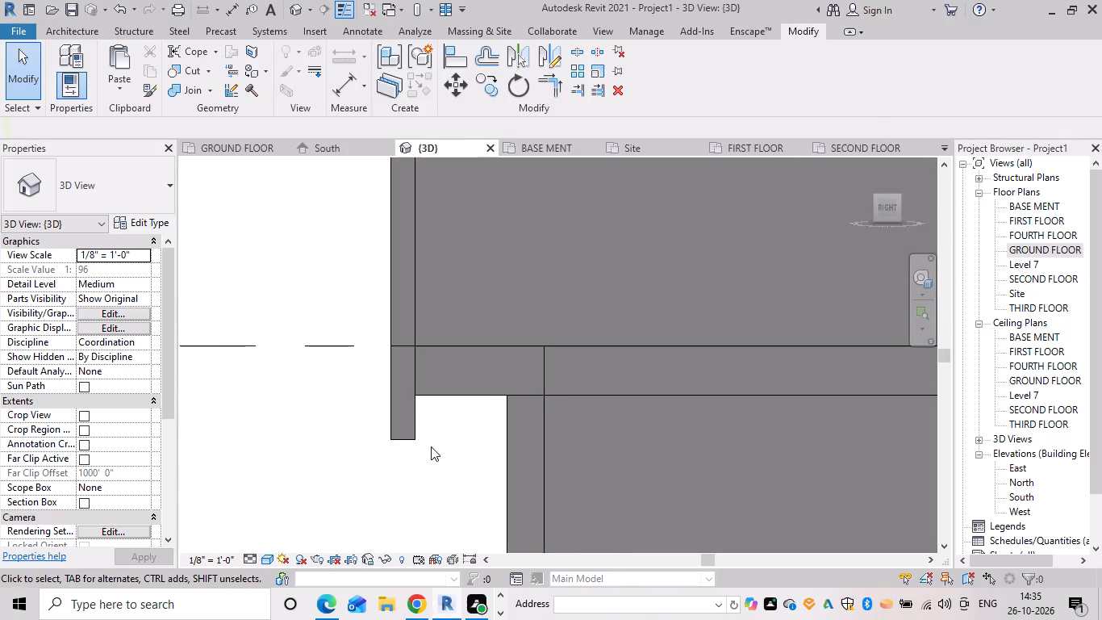
scroll(431, 446, "down", 7)
middle_click_drag(319, 452, 670, 455, "shift")
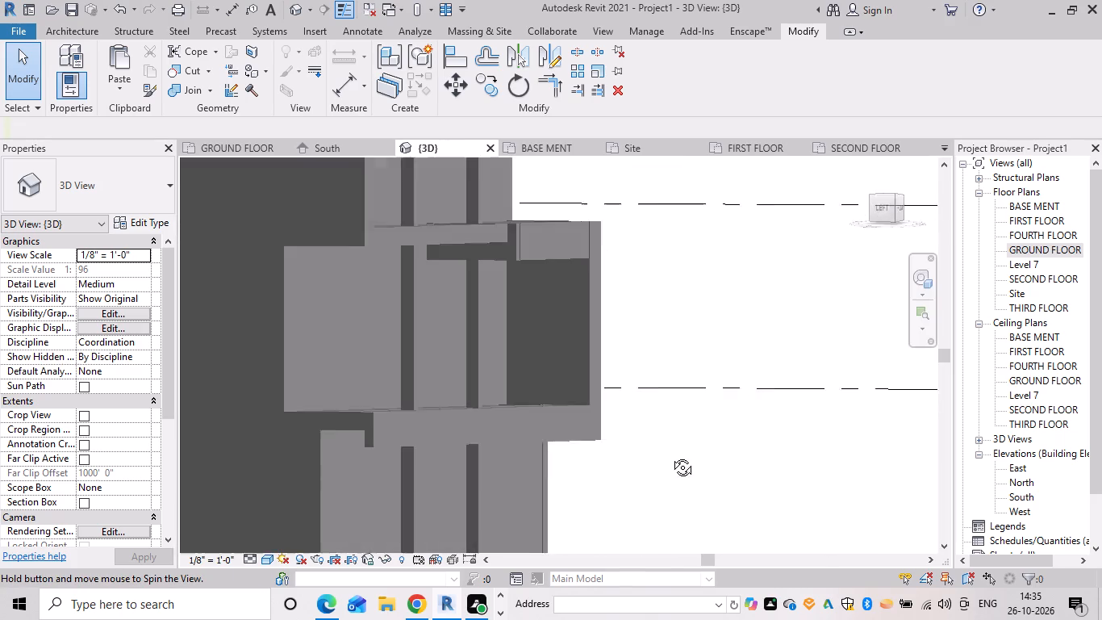
middle_click_drag(670, 455, 601, 492, "shift")
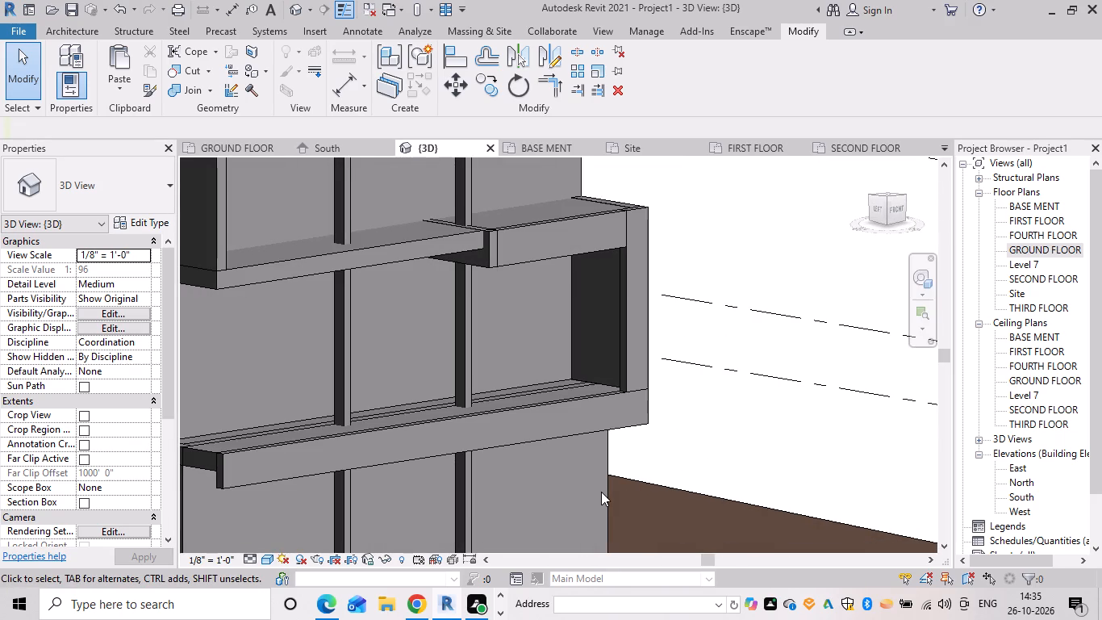
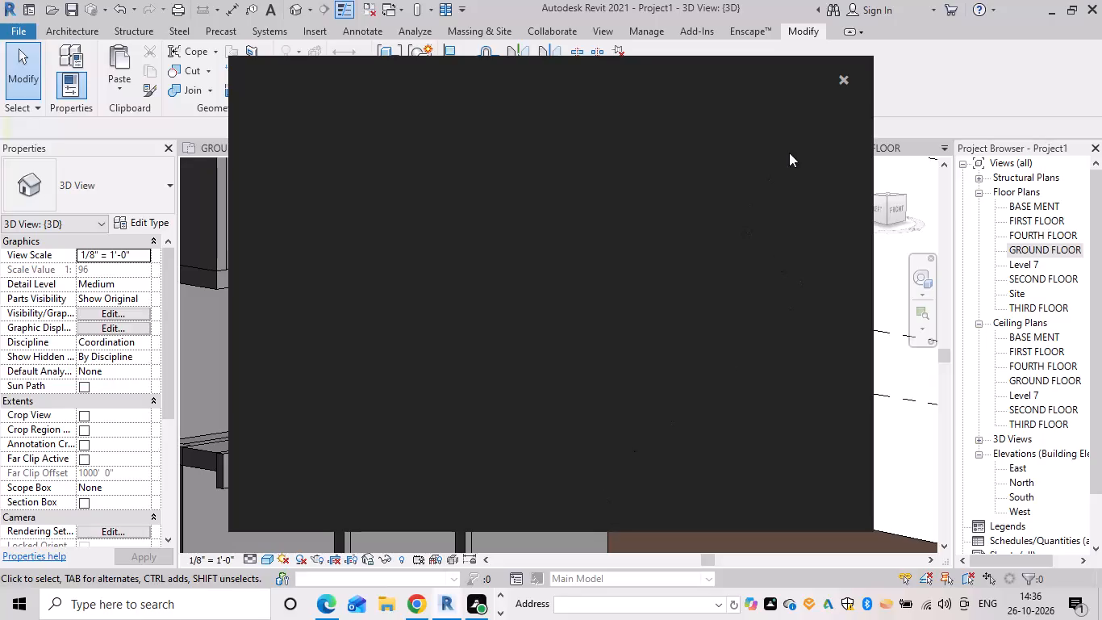
Dismiss the Autodesk Genuine notification card covering the 3D view.
left_click(841, 74)
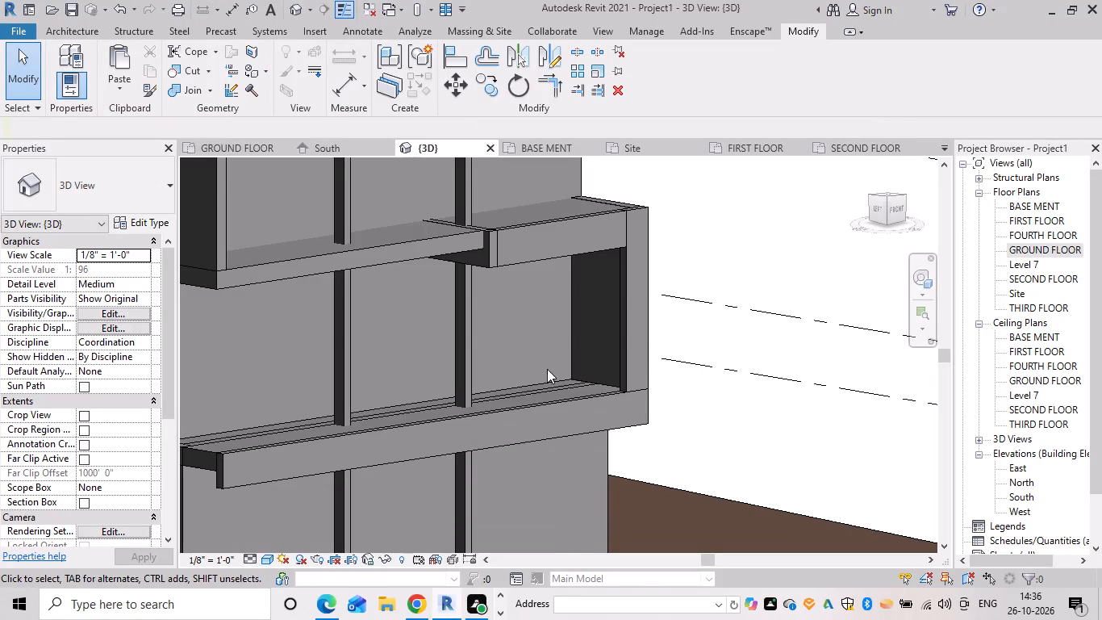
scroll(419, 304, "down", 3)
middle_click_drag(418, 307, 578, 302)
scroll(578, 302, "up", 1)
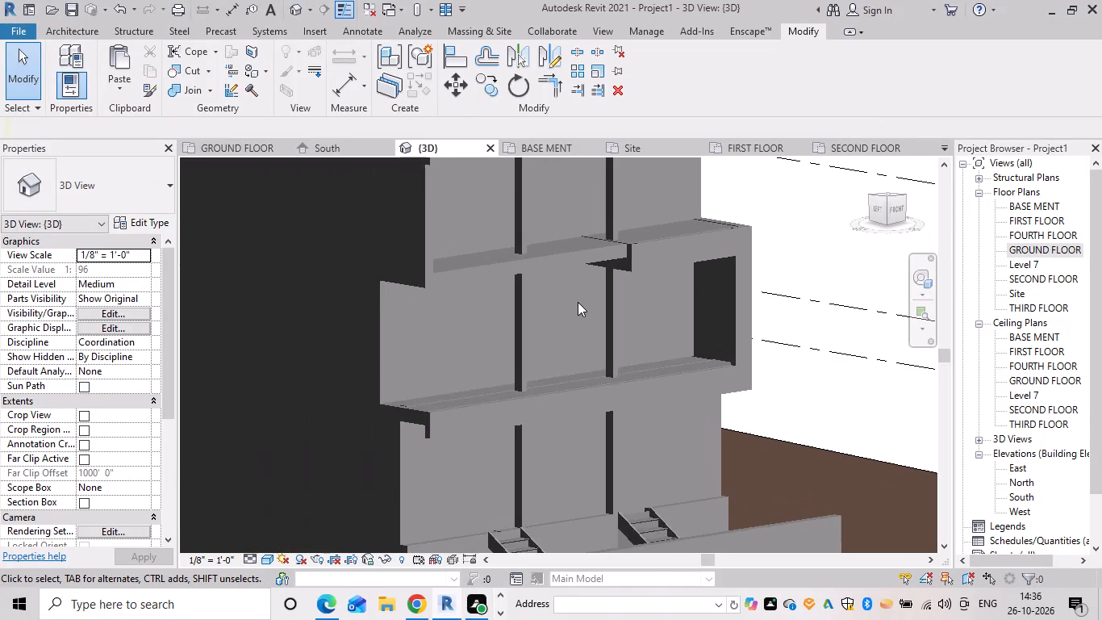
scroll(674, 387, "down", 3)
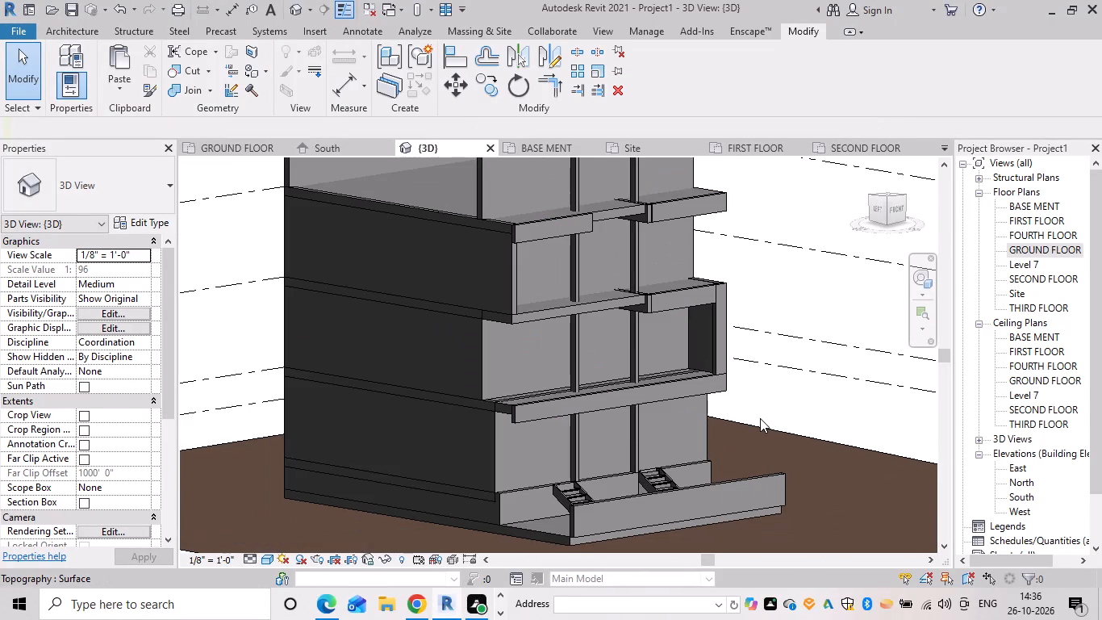
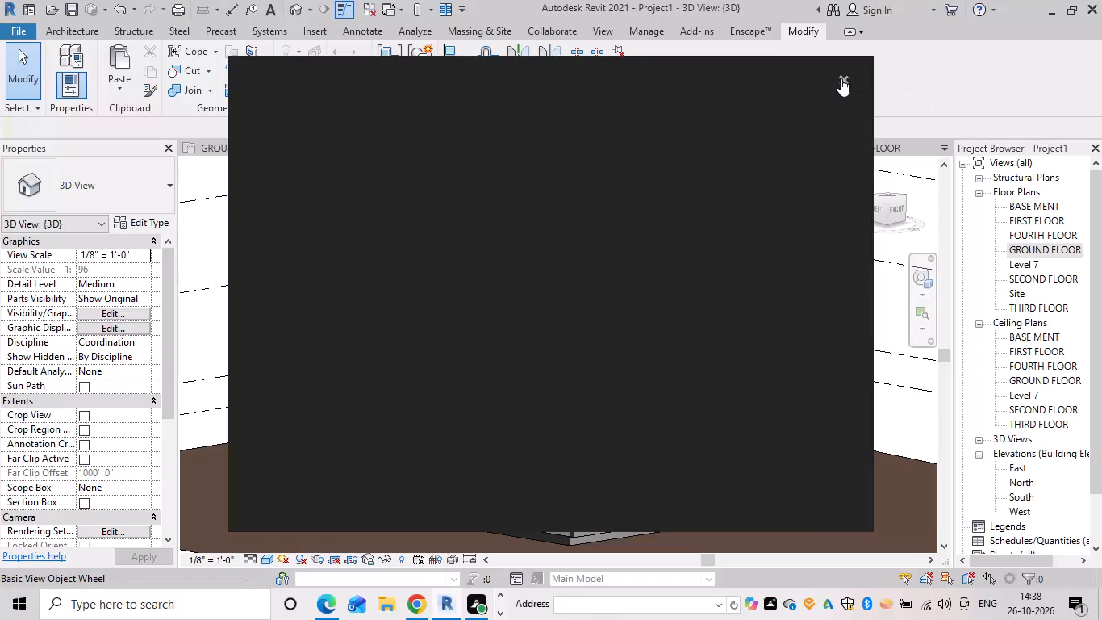
Close the Autodesk Genuine notification card covering the 3D view.
left_click(843, 74)
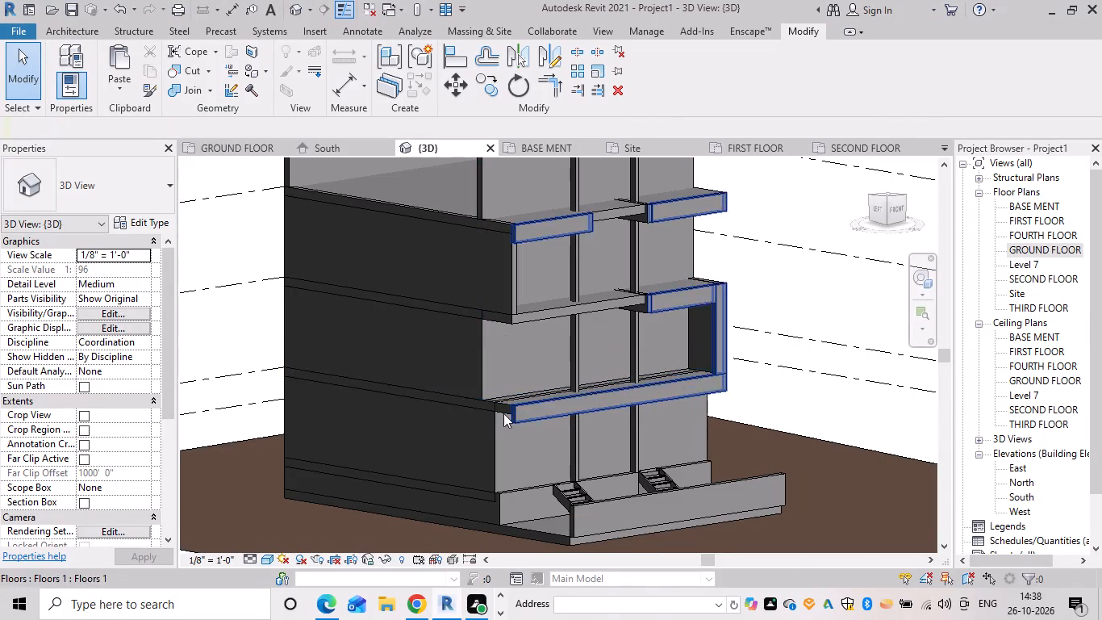
Examine the left end of the lowest facade frame band in profile, where it hangs below the projecting slab beside the 9" basement wall.
scroll(497, 413, "up", 9)
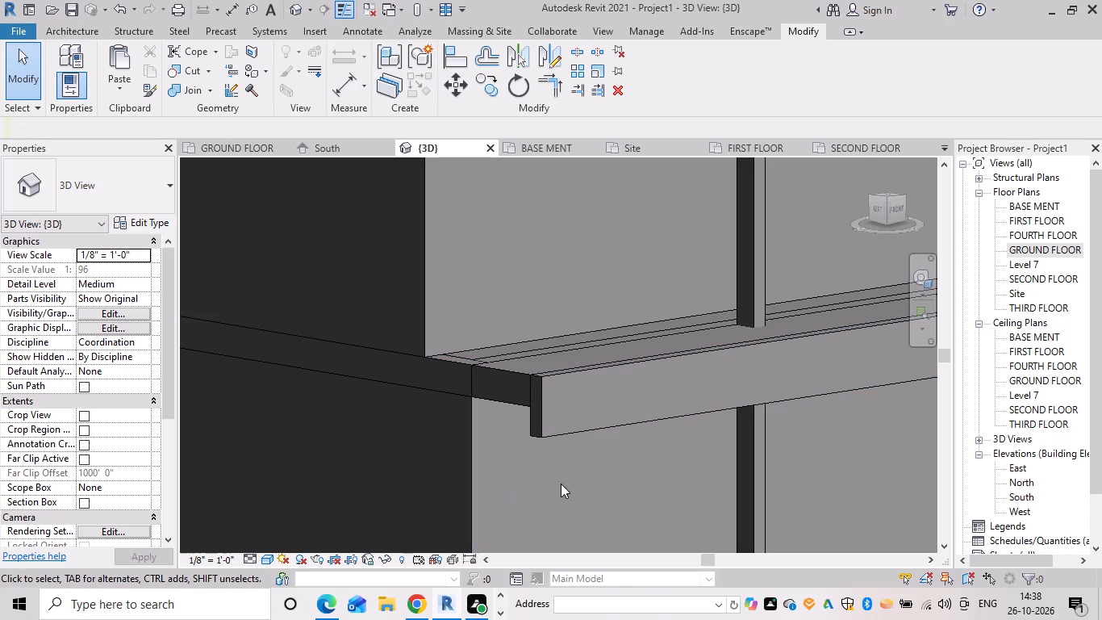
scroll(566, 485, "down", 3)
middle_click_drag(499, 469, 625, 462, "shift")
middle_click_drag(607, 436, 407, 350)
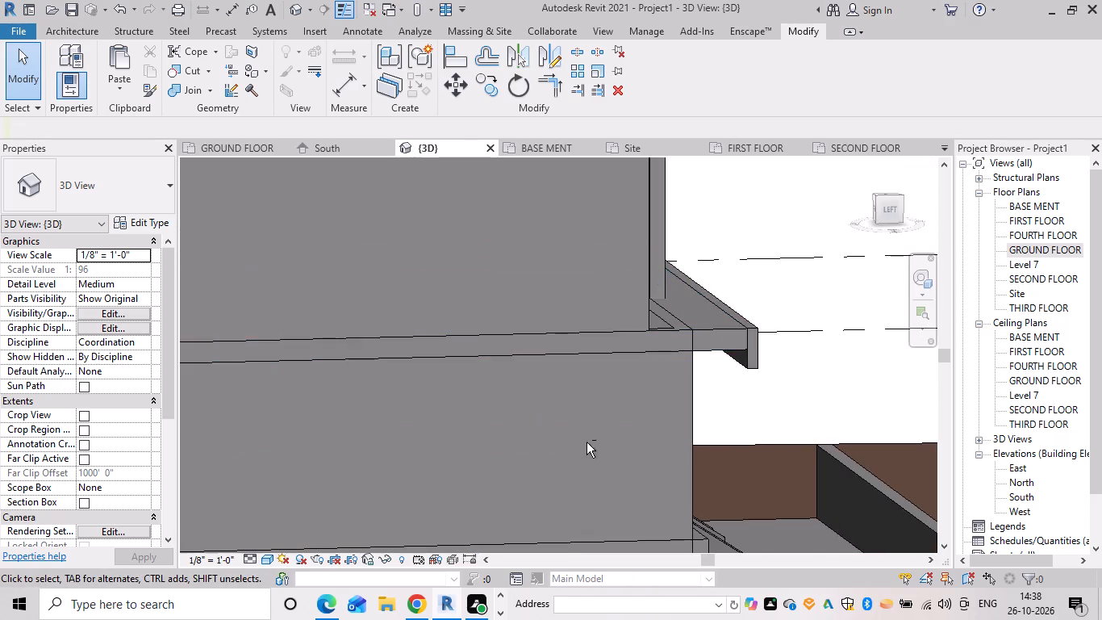
scroll(586, 442, "up", 1, "shift")
middle_click_drag(577, 434, 556, 404, "shift")
scroll(641, 352, "up", 3)
scroll(675, 279, "up", 5)
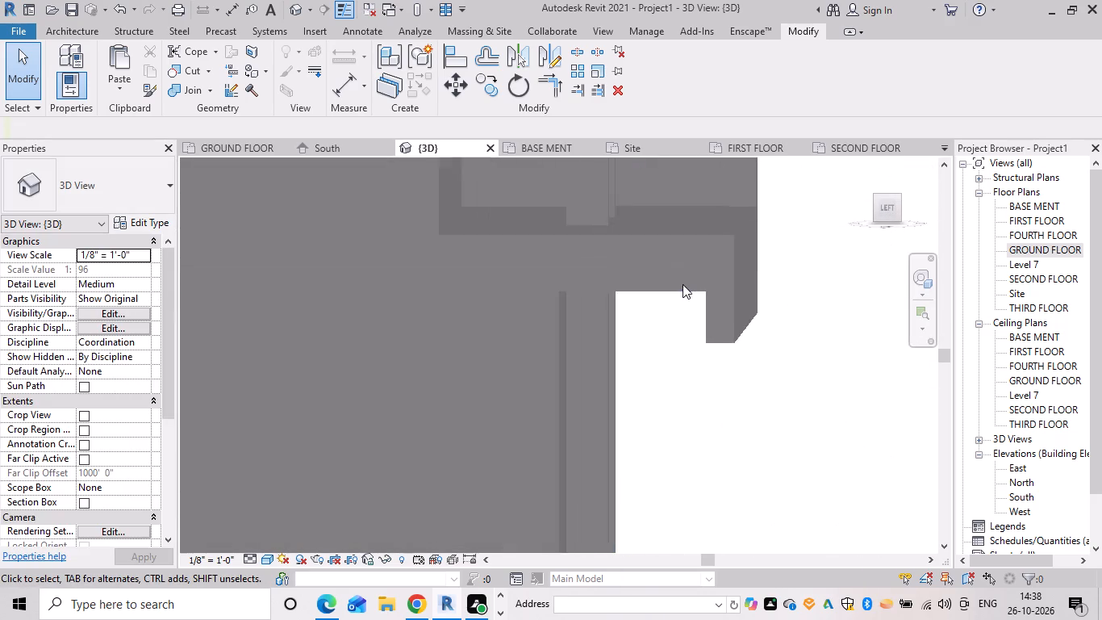
left_click(543, 317)
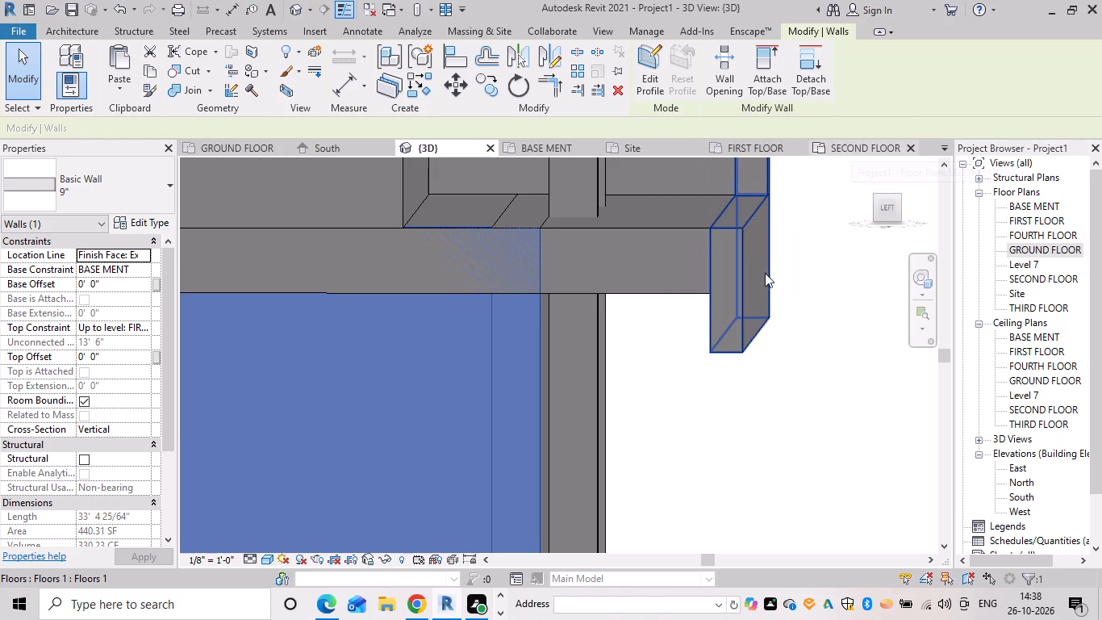
left_click(745, 417)
Inspect the lowest facade frame band from the front and its opposite end, where it meets the side return and slab edge.
scroll(747, 417, "down", 3)
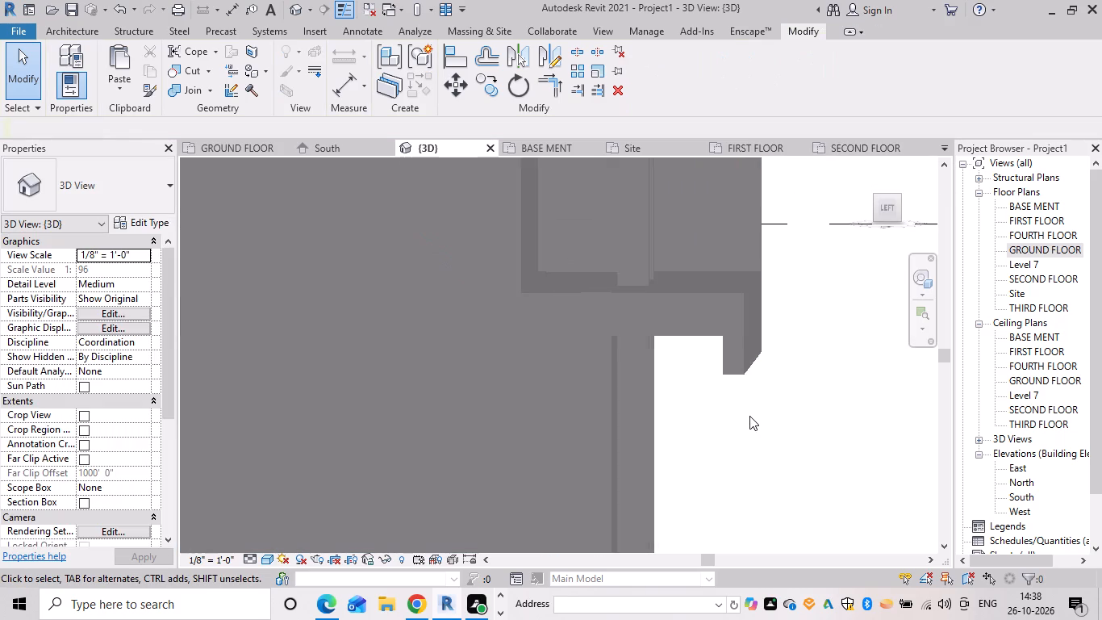
middle_click_drag(762, 412, 662, 419, "shift")
scroll(623, 416, "down", 5)
middle_click_drag(704, 431, 557, 469, "shift")
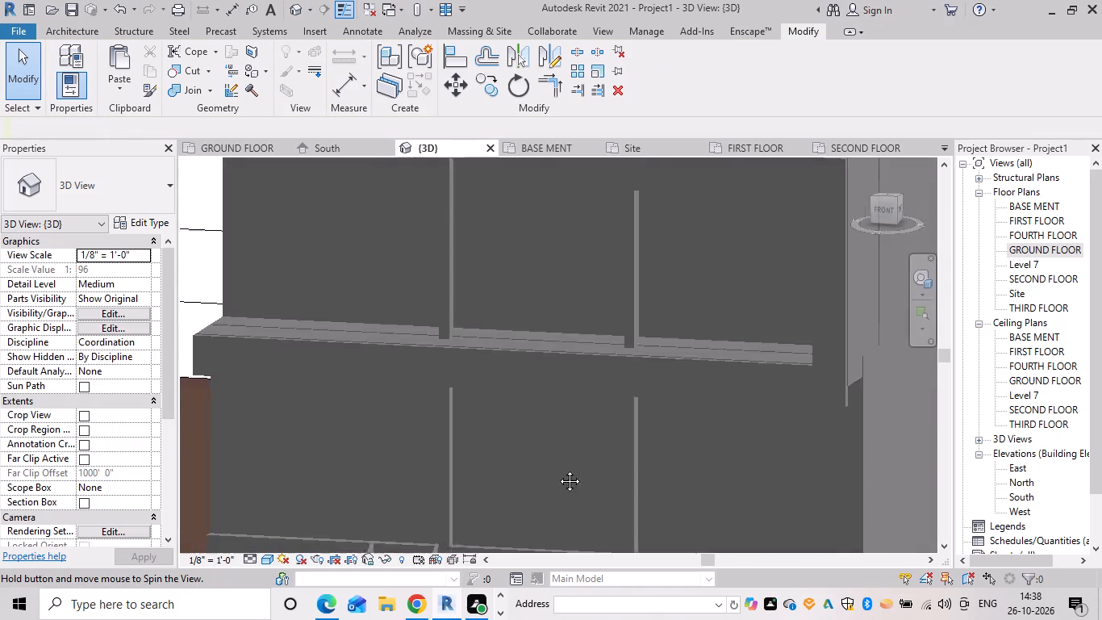
middle_click_drag(557, 469, 556, 470, "shift")
scroll(595, 454, "down", 5)
middle_click_drag(675, 457, 561, 467, "shift")
scroll(656, 455, "up", 5)
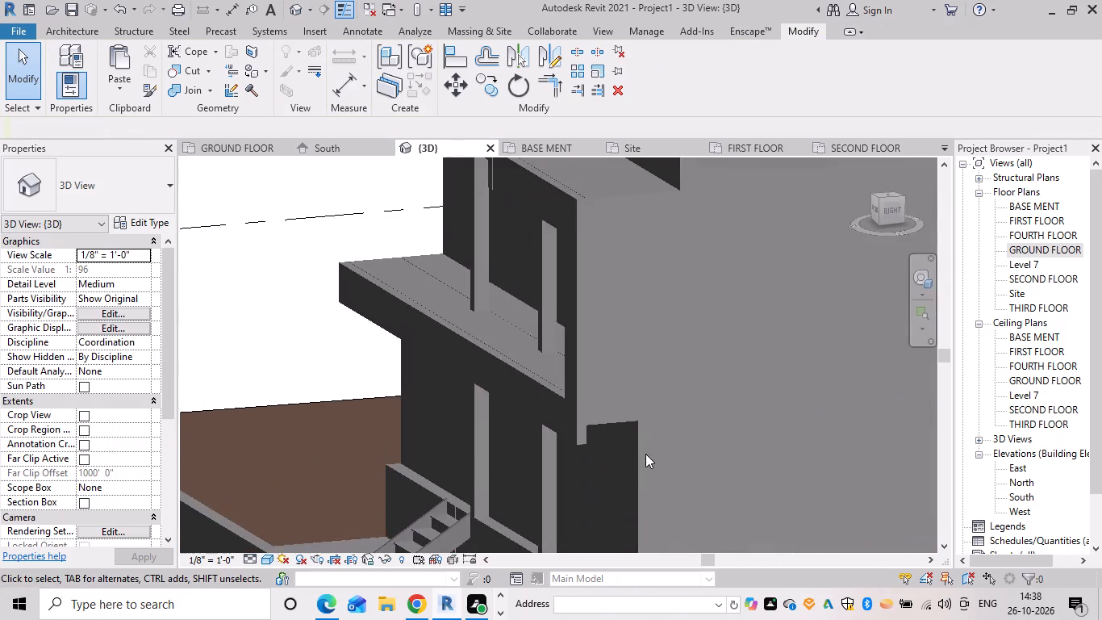
middle_click_drag(576, 432, 646, 446, "shift")
scroll(646, 446, "up", 1)
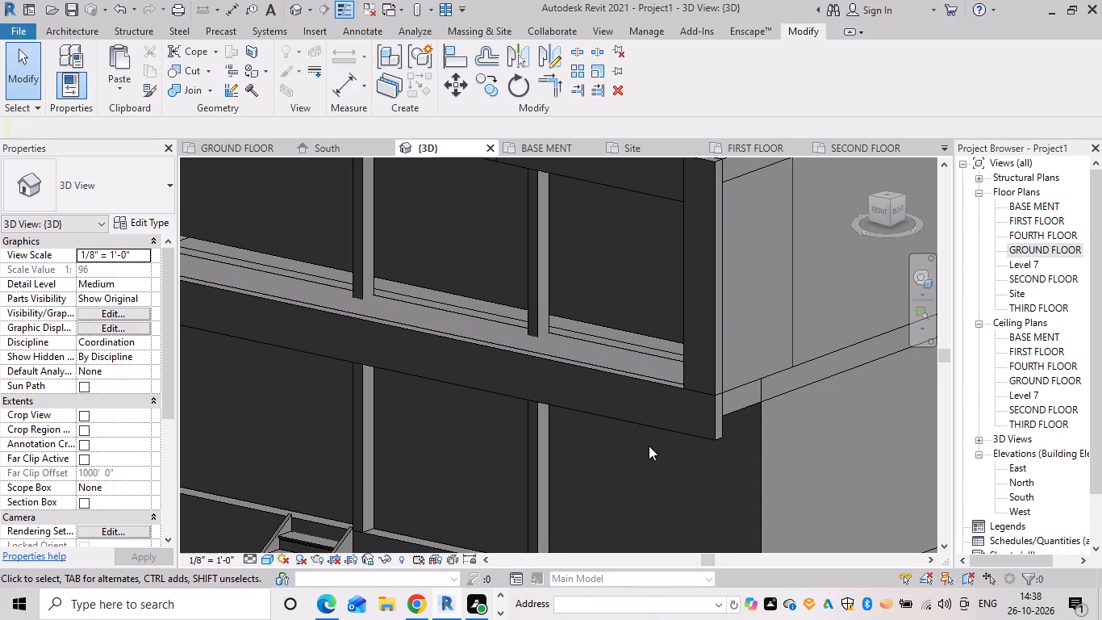
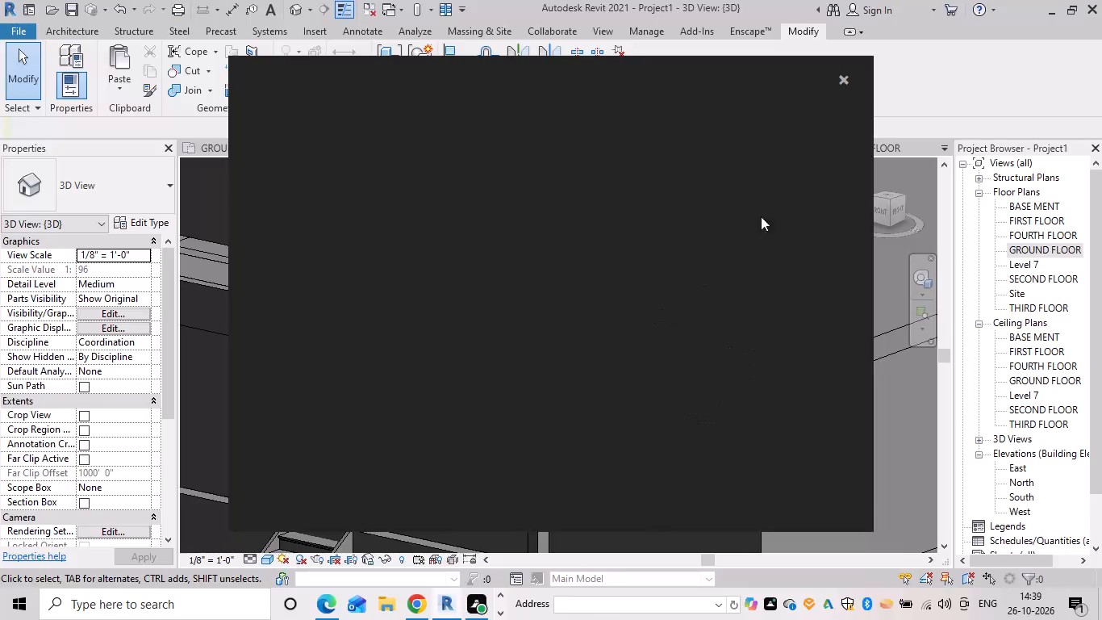
Close the Autodesk Genuine notification card covering the 3D view.
left_click(842, 73)
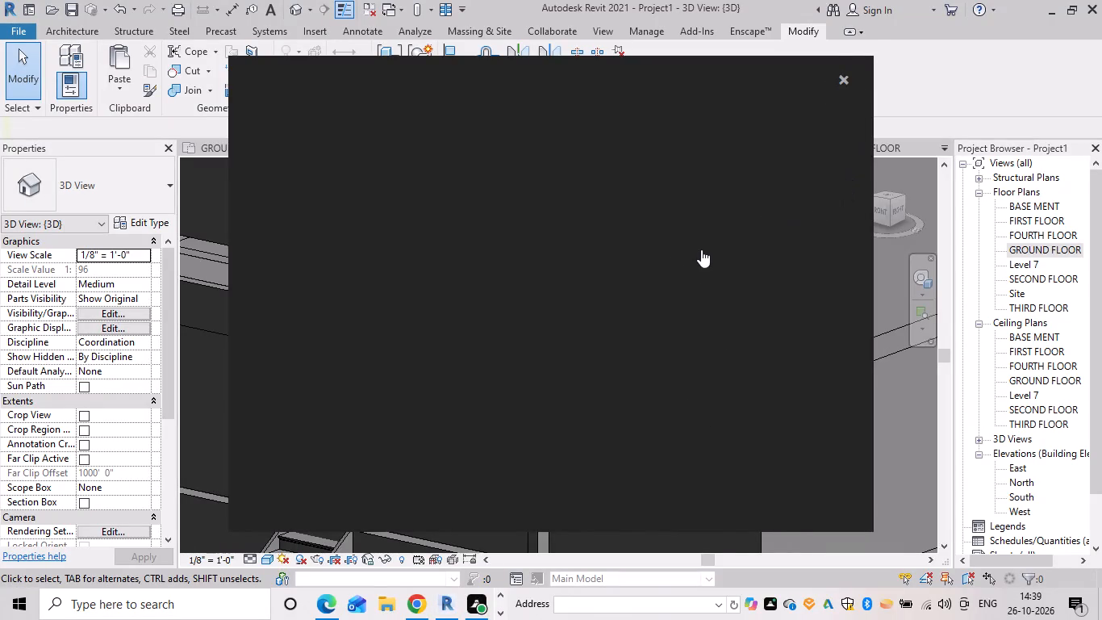
Open the projecting facade frame's in-place floor model for editing in a front-facing 3D view.
scroll(536, 329, "down", 5)
middle_click_drag(614, 362, 557, 408, "shift")
scroll(481, 309, "up", 3)
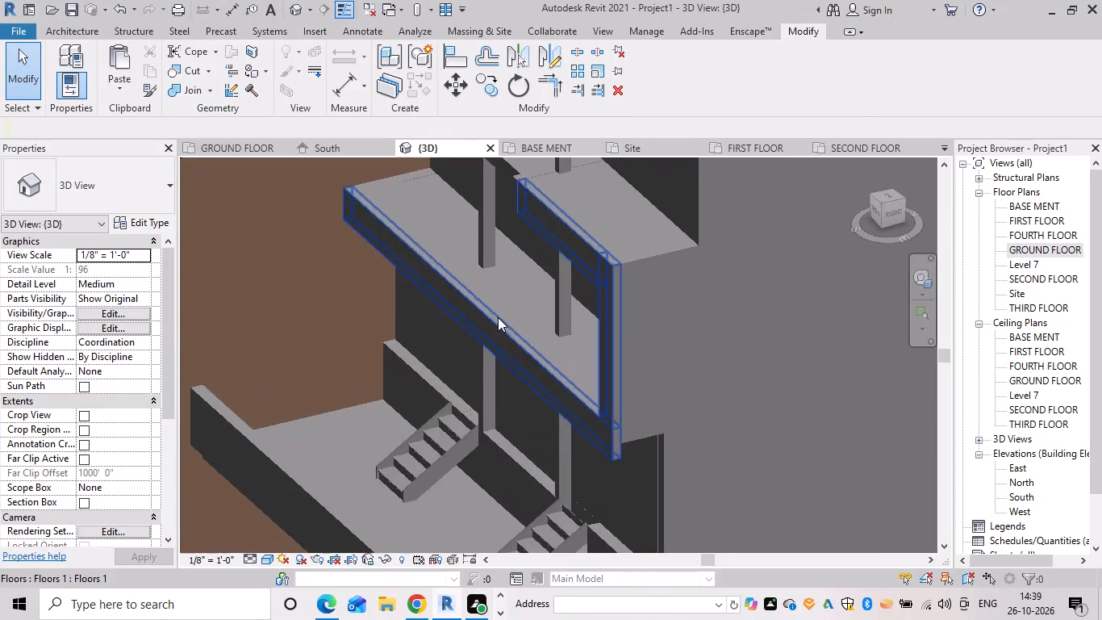
scroll(498, 317, "up", 1, "shift")
middle_click_drag(502, 313, 686, 258, "shift")
scroll(607, 284, "down", 5)
middle_click_drag(604, 305, 586, 275, "shift")
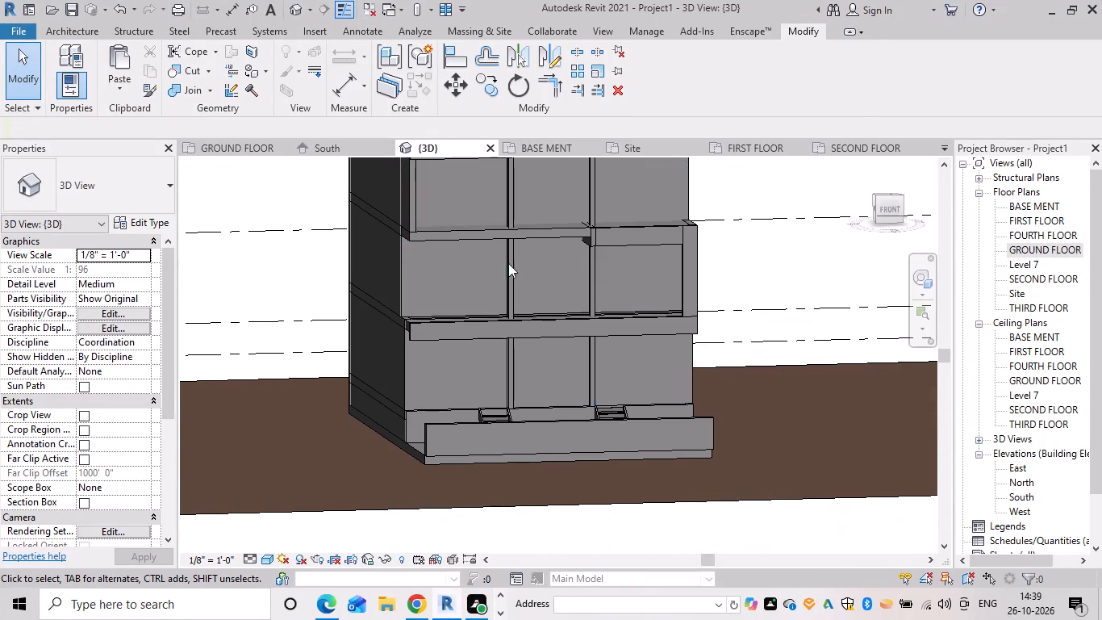
scroll(531, 270, "down", 1)
middle_click_drag(532, 282, 523, 365)
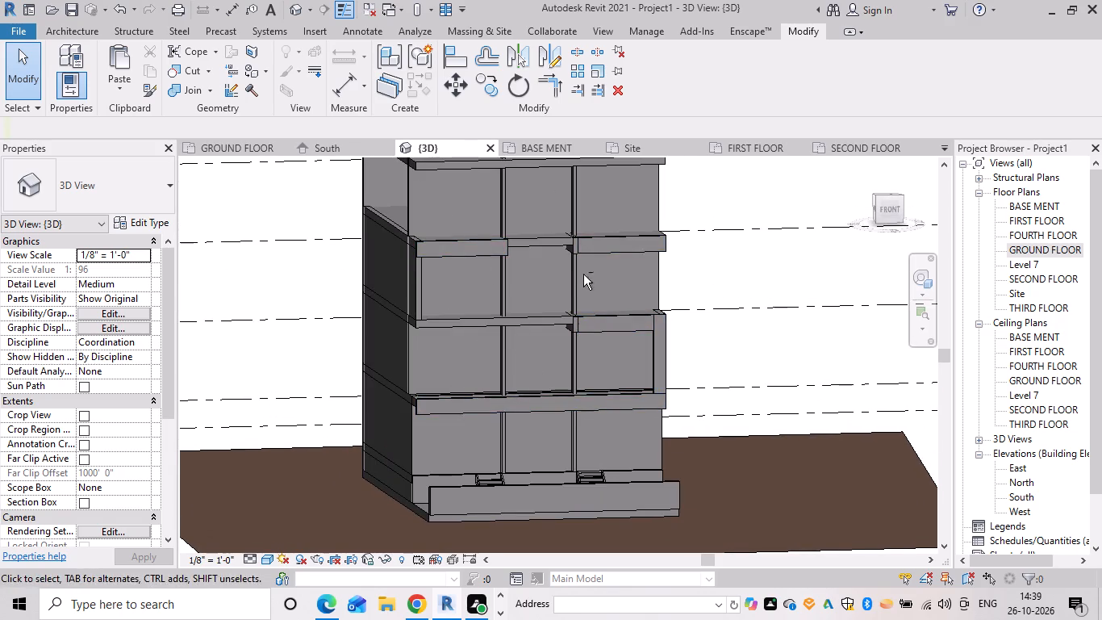
middle_click_drag(561, 271, 541, 271, "shift")
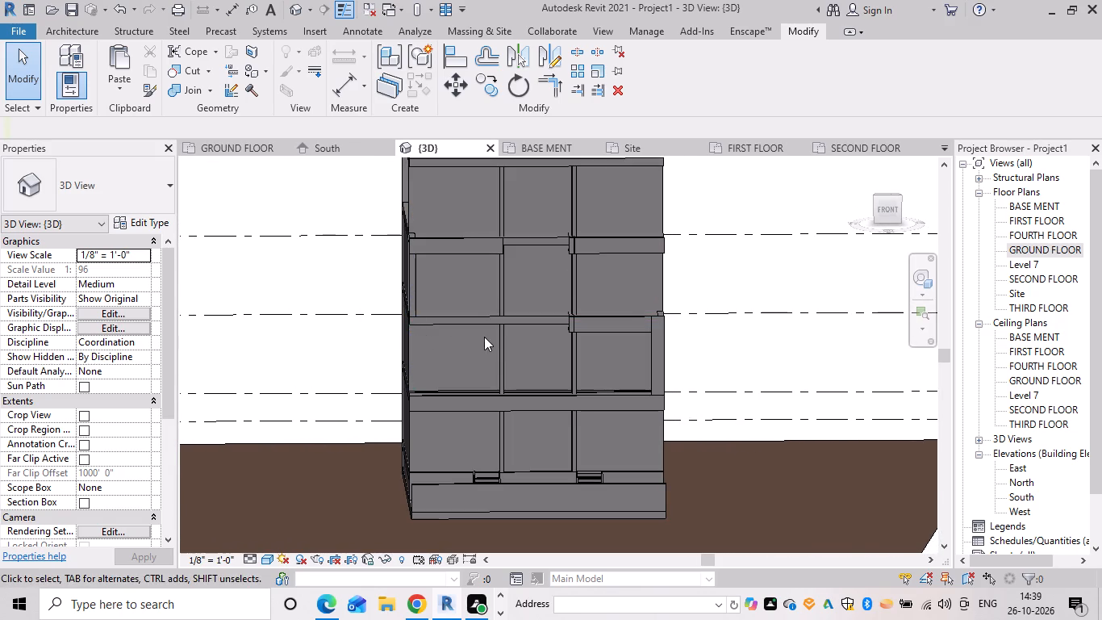
scroll(457, 314, "up", 1)
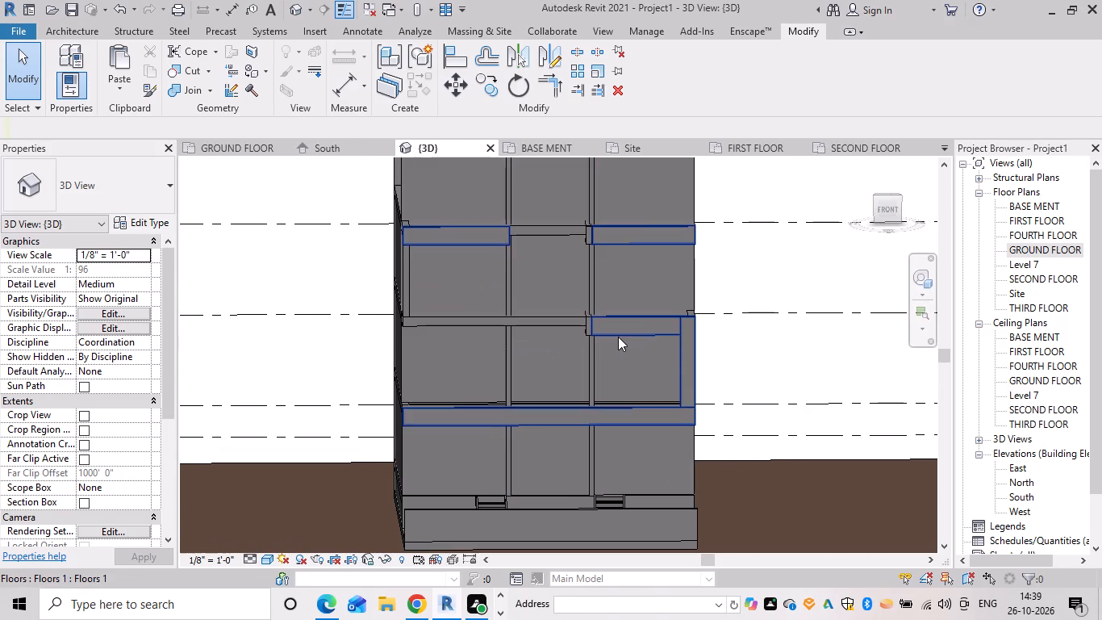
left_click(618, 337)
left_click(457, 286)
double_click(624, 330)
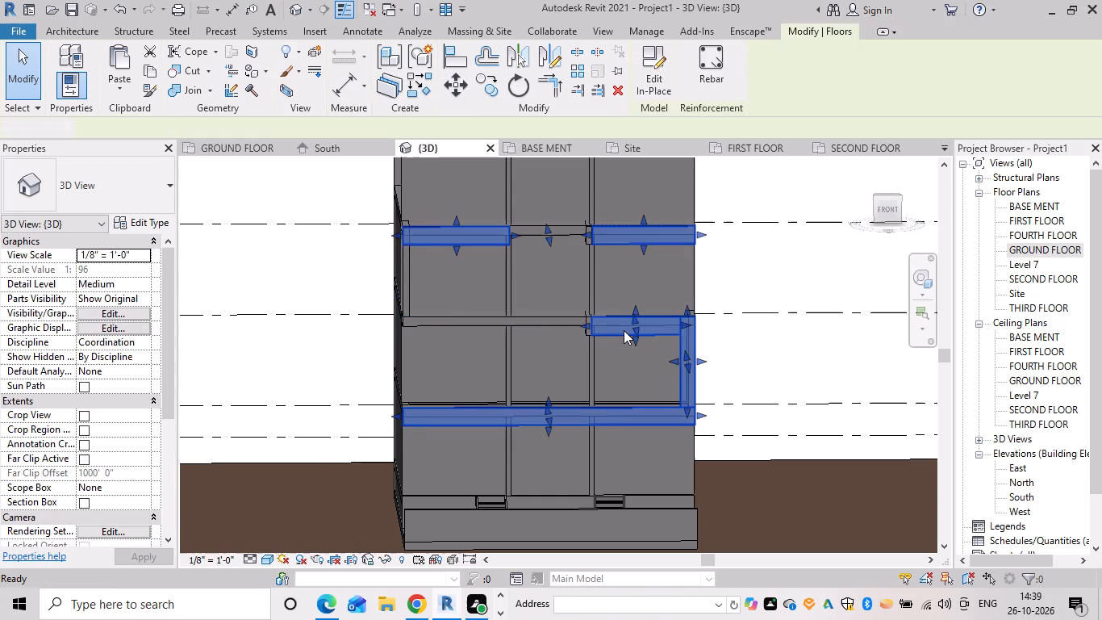
Start a solid extrusion with its work plane on the front edge face of the Generic - 12" slab one storey above the lowest band.
left_click(66, 32)
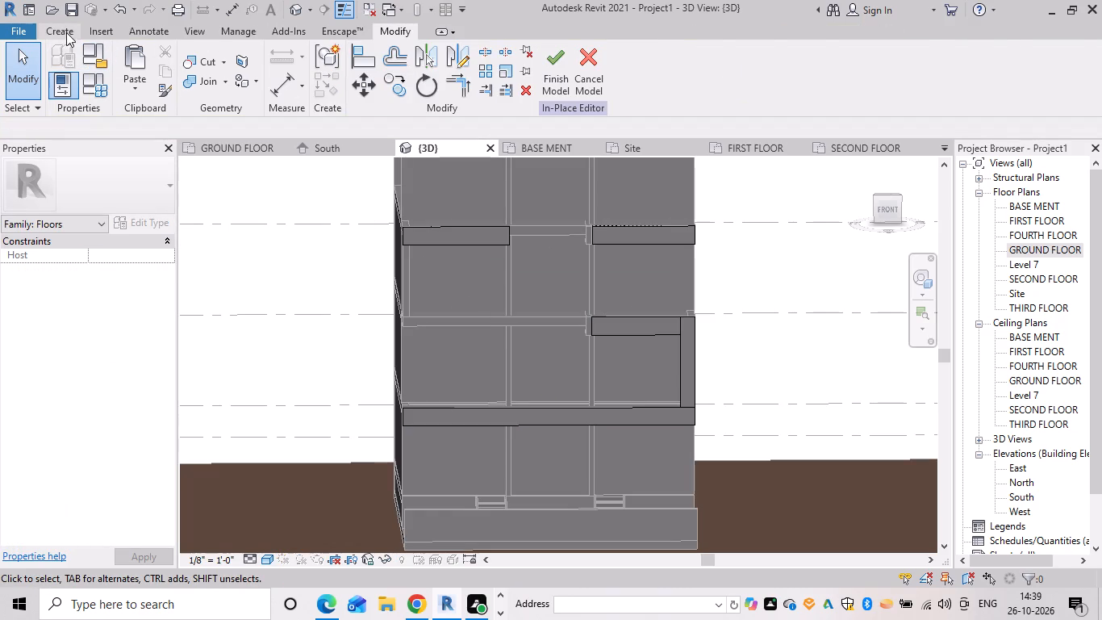
left_click(132, 71)
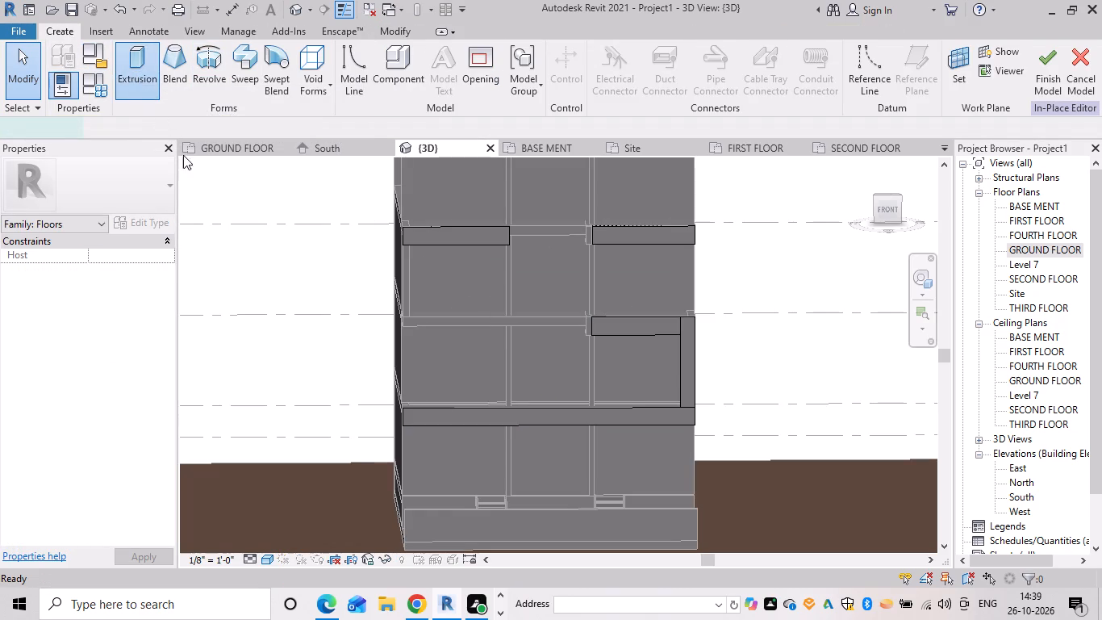
left_click(688, 74)
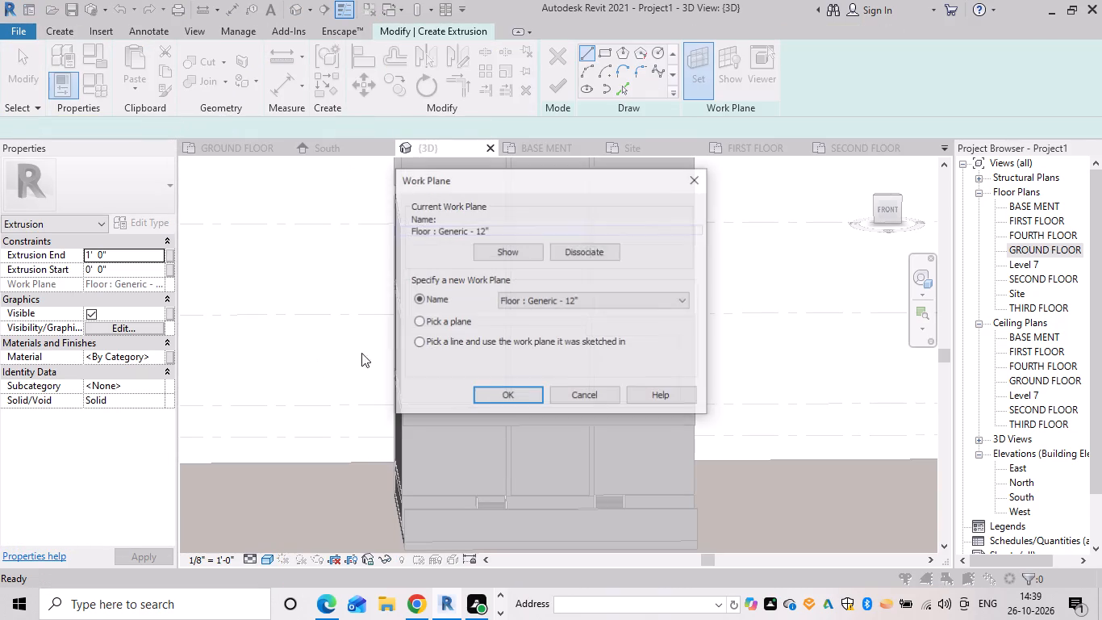
left_click(444, 323)
left_click(493, 388)
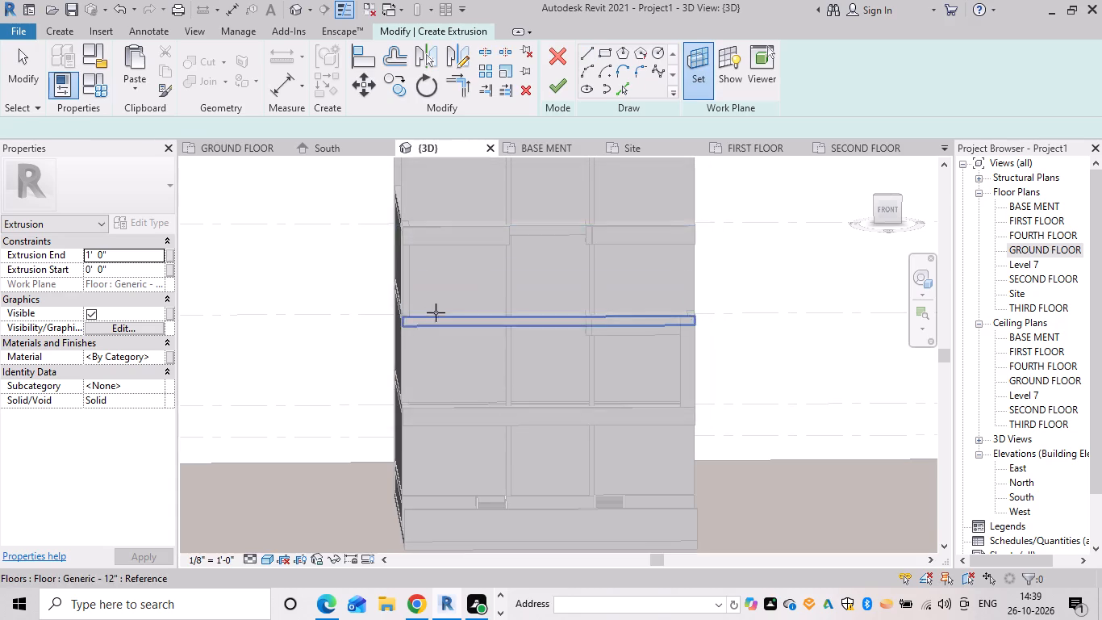
scroll(436, 308, "down", 1)
scroll(436, 308, "up", 5)
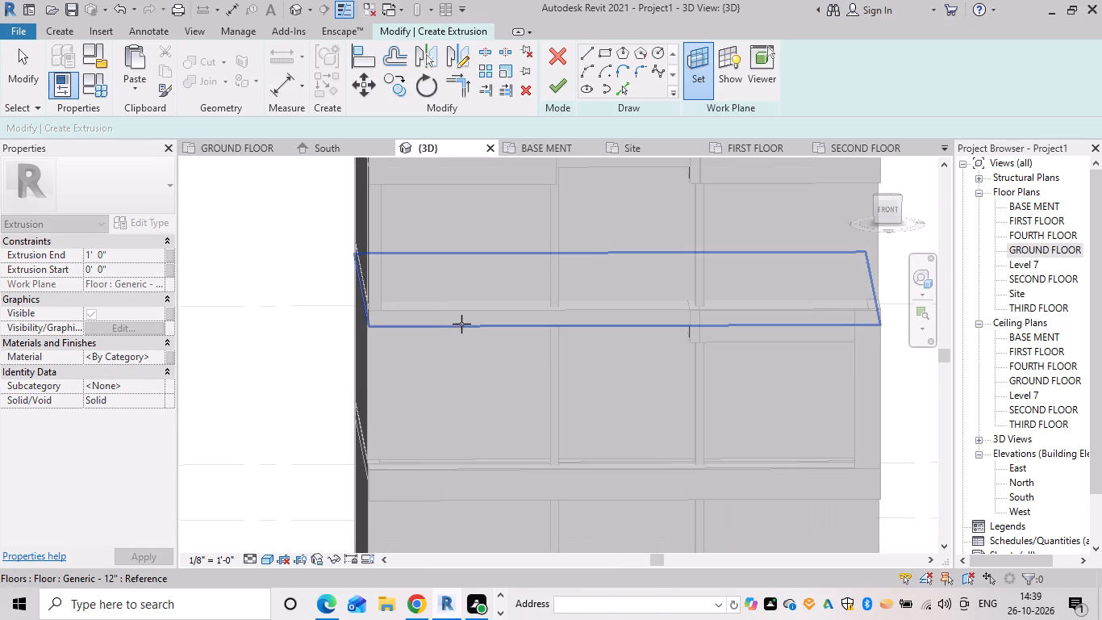
left_click(463, 322)
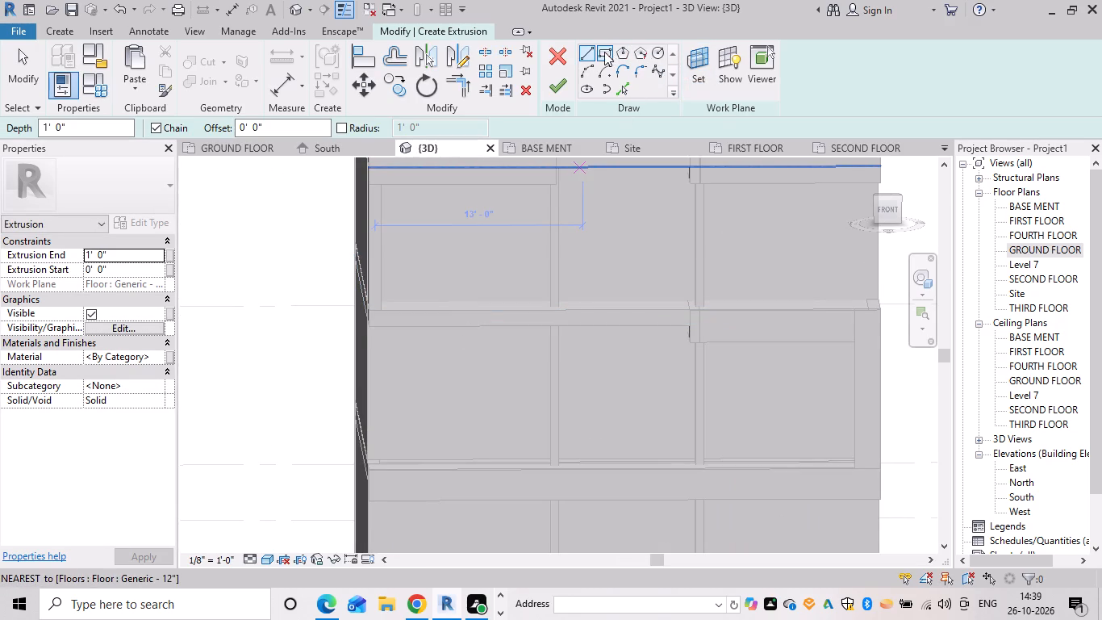
Sketch a rectangle about 11'-7" long from the slab edge's upper left corner and set its height to 2'-0".
left_click_drag(604, 52, 600, 59)
left_click(371, 313)
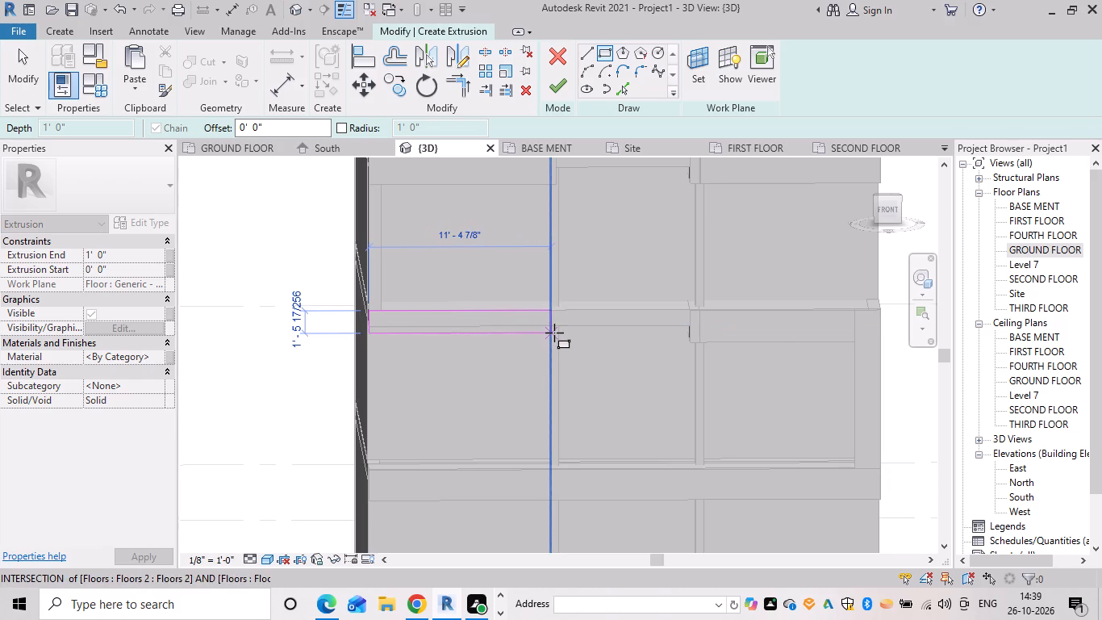
scroll(557, 340, "up", 4)
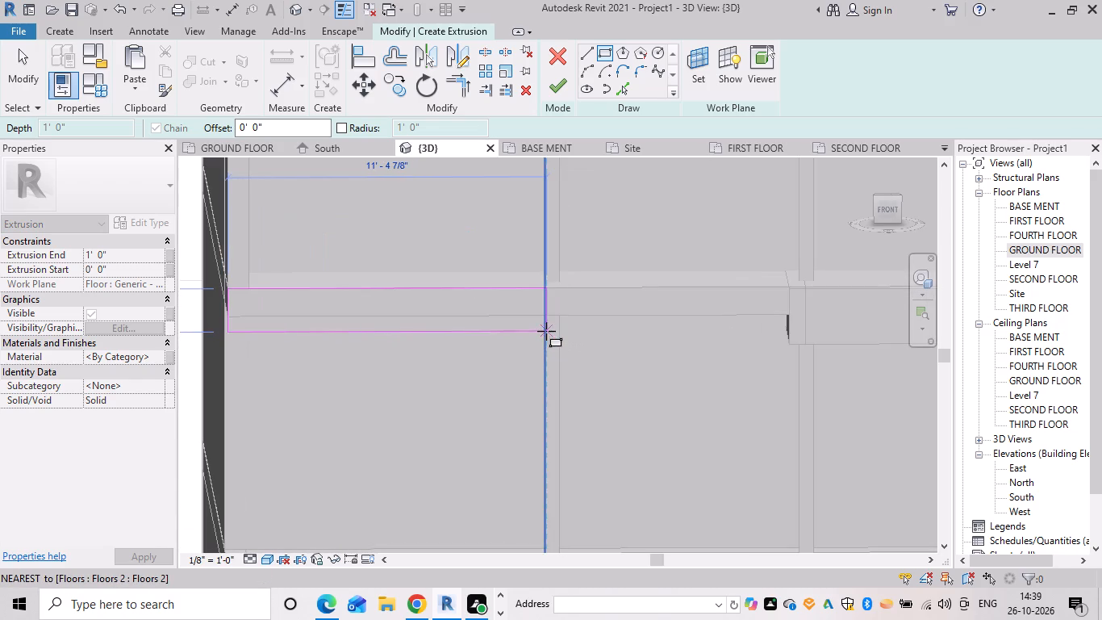
left_click(553, 329)
middle_click_drag(496, 378, 778, 393)
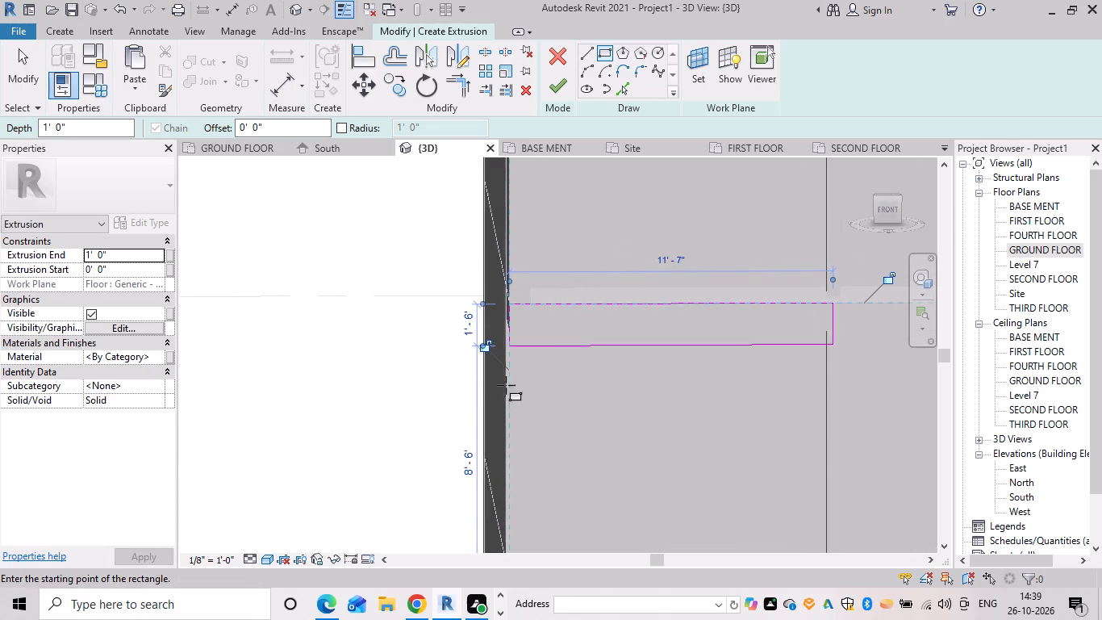
left_click(461, 322)
key("BackSpace")
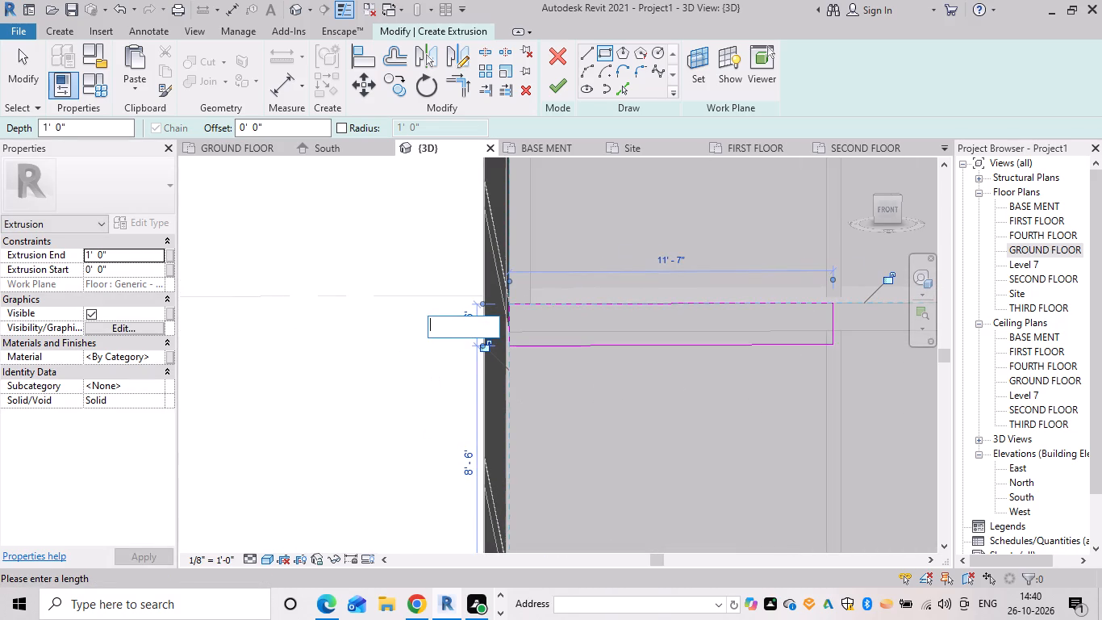
key("2")
key("apostrophe")
key("Return")
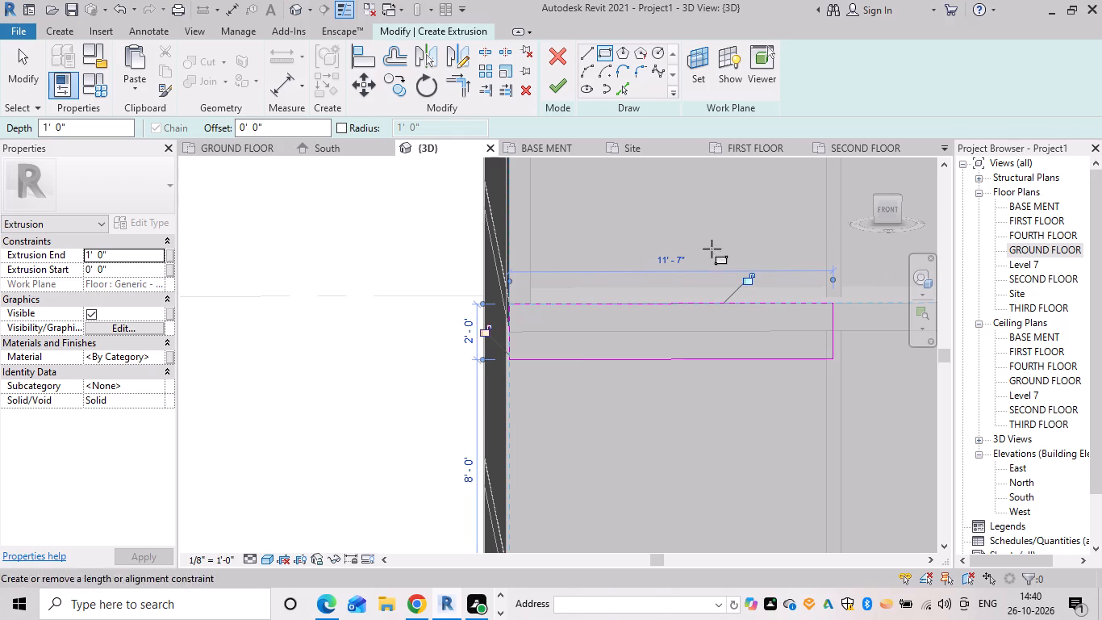
Finish the rectangle sketch and set the band's extrusion end to 6".
left_click(548, 88)
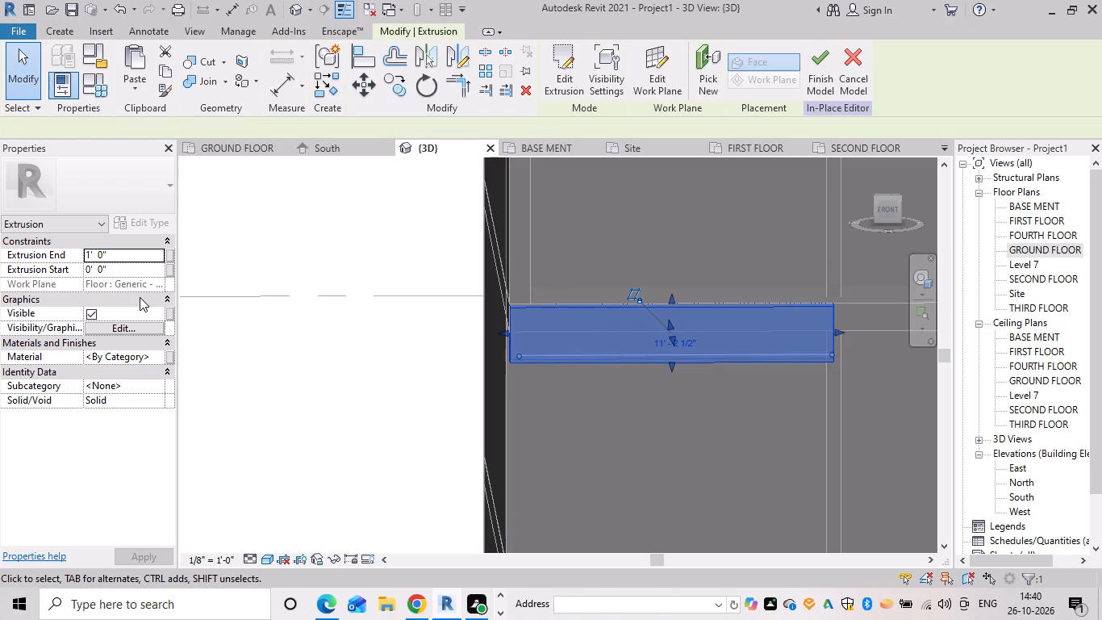
left_click(120, 258)
key("BackSpace")
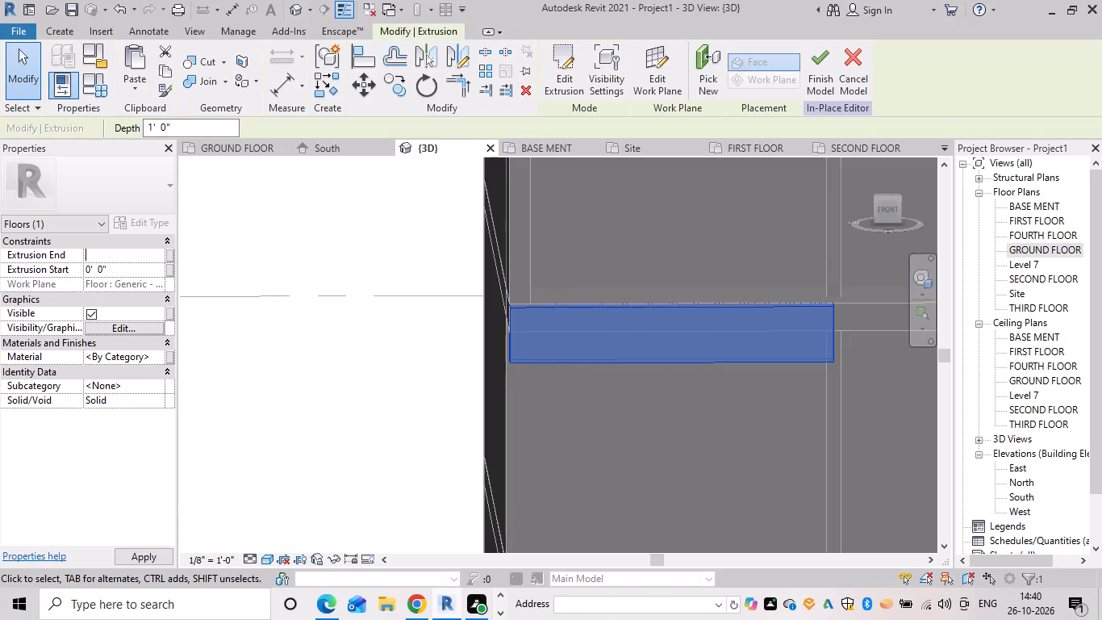
type("6\"")
key("Return")
left_click(552, 412)
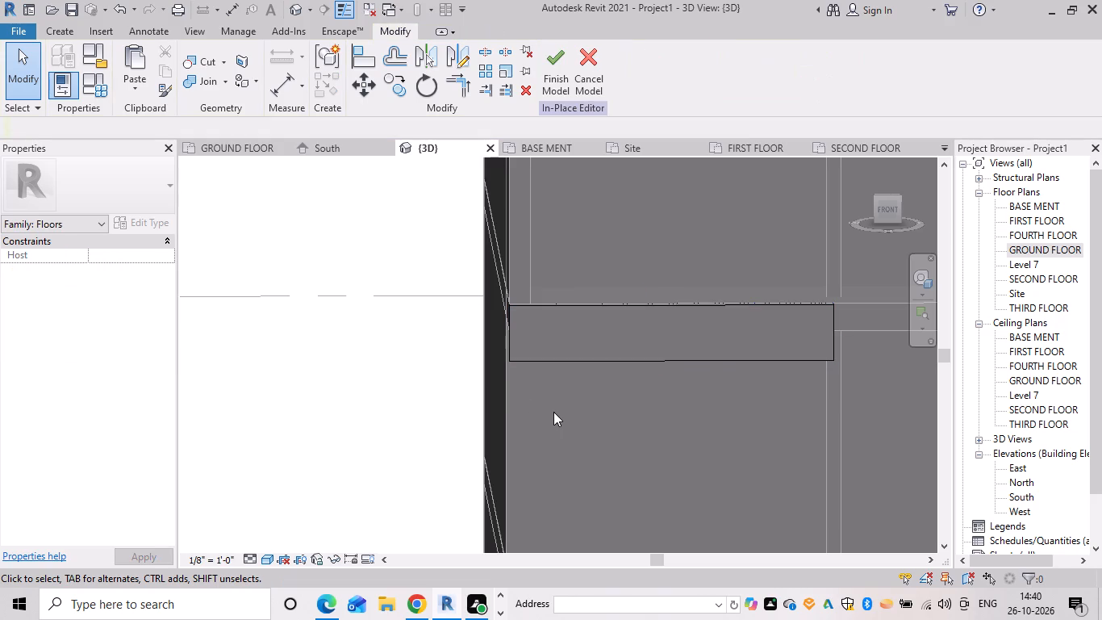
Examine the new band and the rest of the facade frame in an angled view, from the basement wall up to the roof slab.
scroll(558, 413, "down", 3)
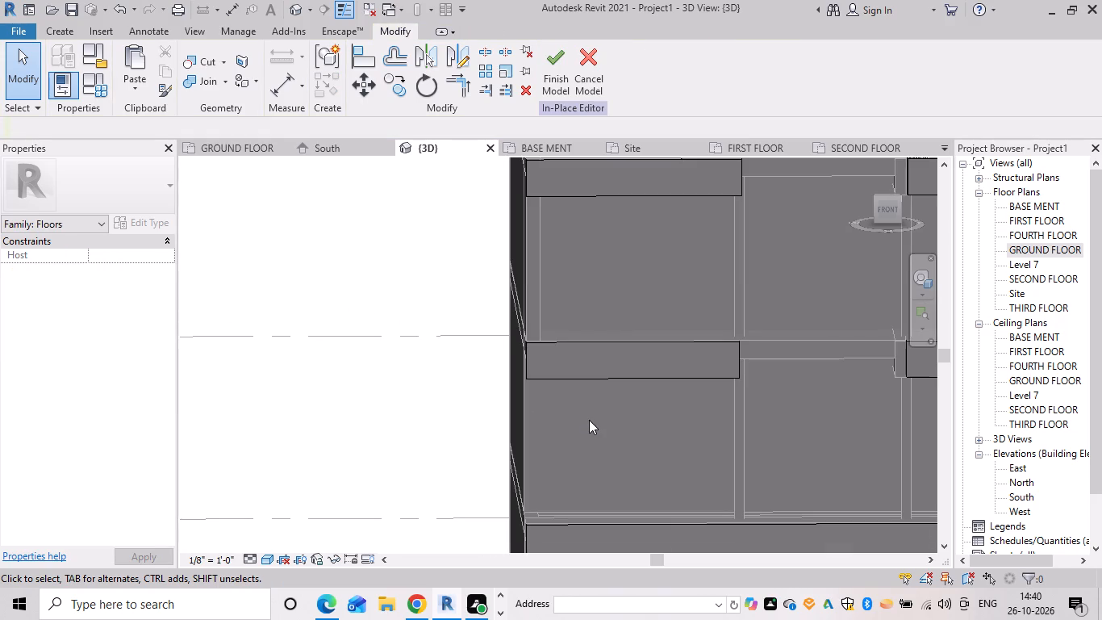
scroll(637, 459, "down", 1)
middle_click_drag(632, 424, 557, 442, "shift")
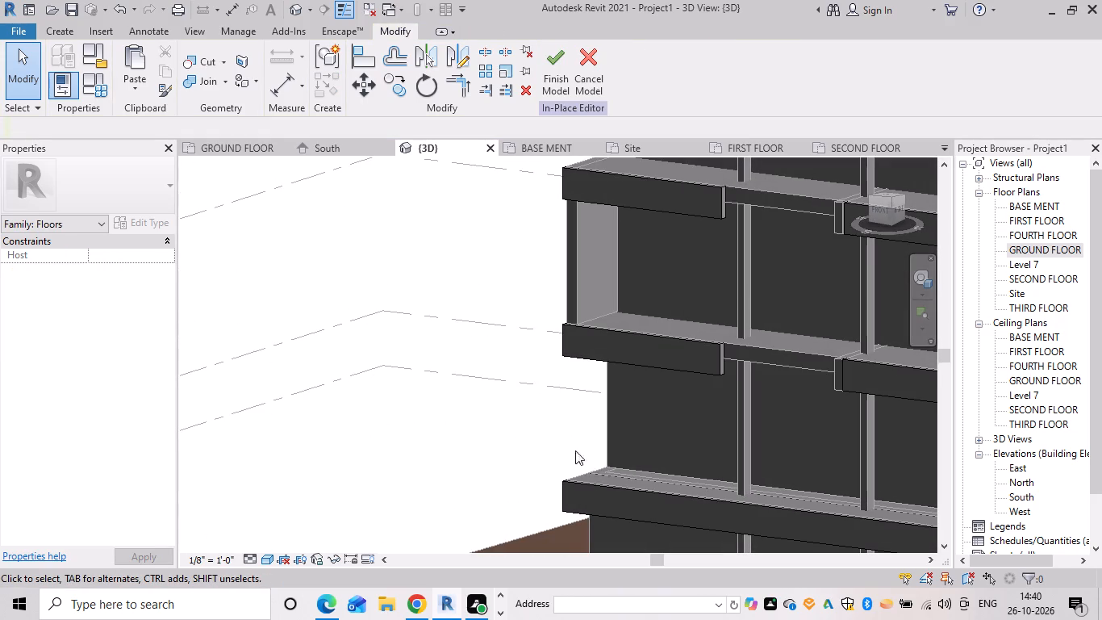
scroll(674, 455, "down", 2)
middle_click_drag(673, 448, 680, 280)
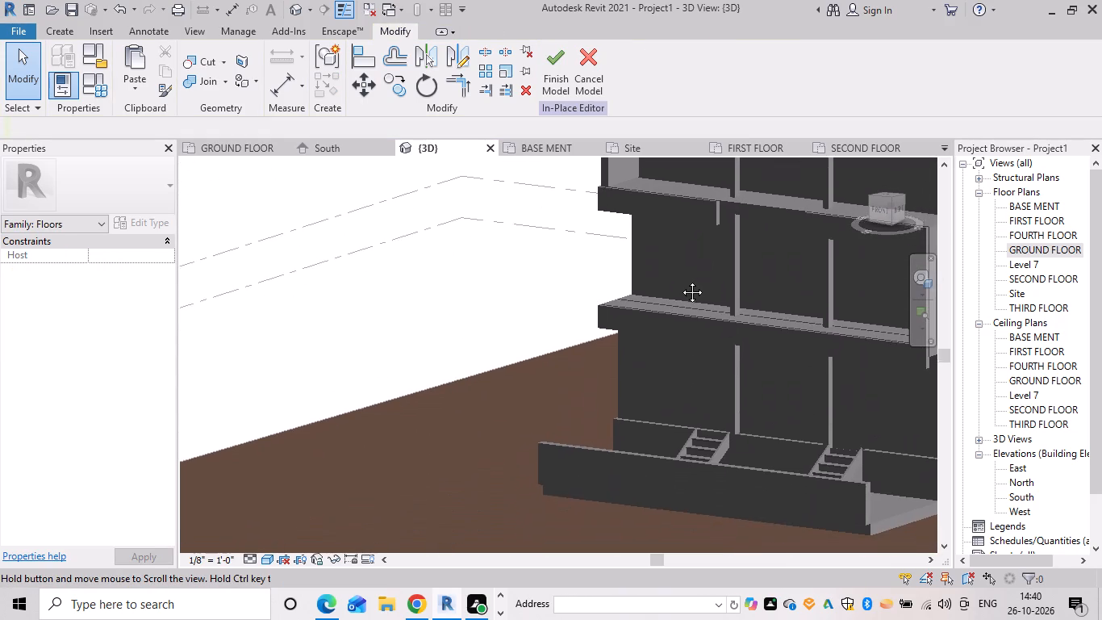
middle_click_drag(680, 280, 678, 282)
scroll(656, 306, "down", 1)
middle_click_drag(656, 306, 641, 332)
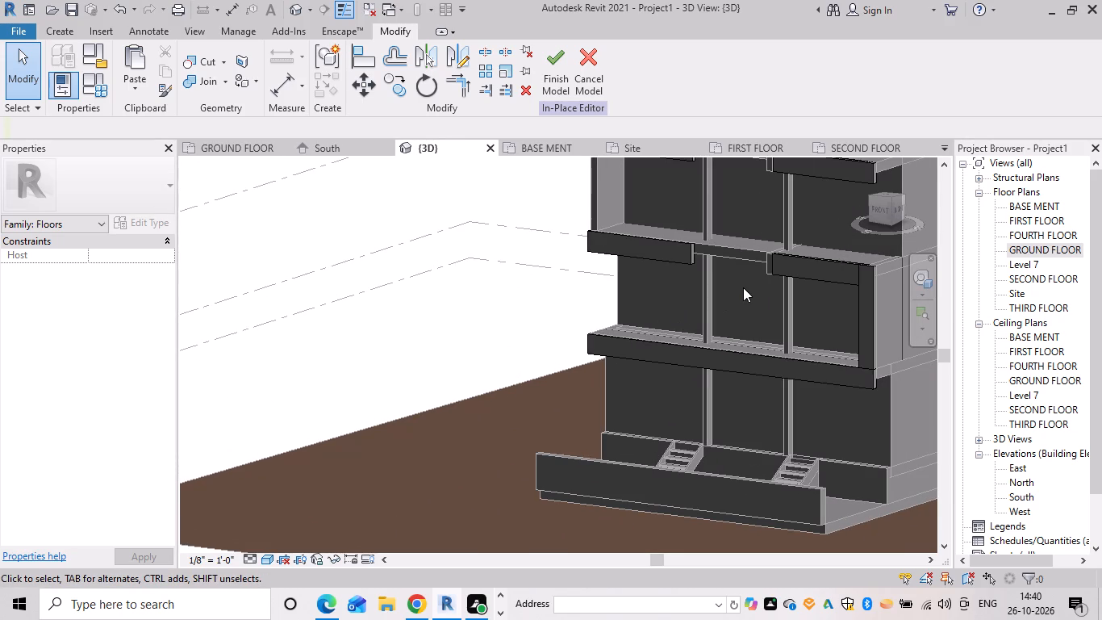
middle_click_drag(711, 281, 645, 515)
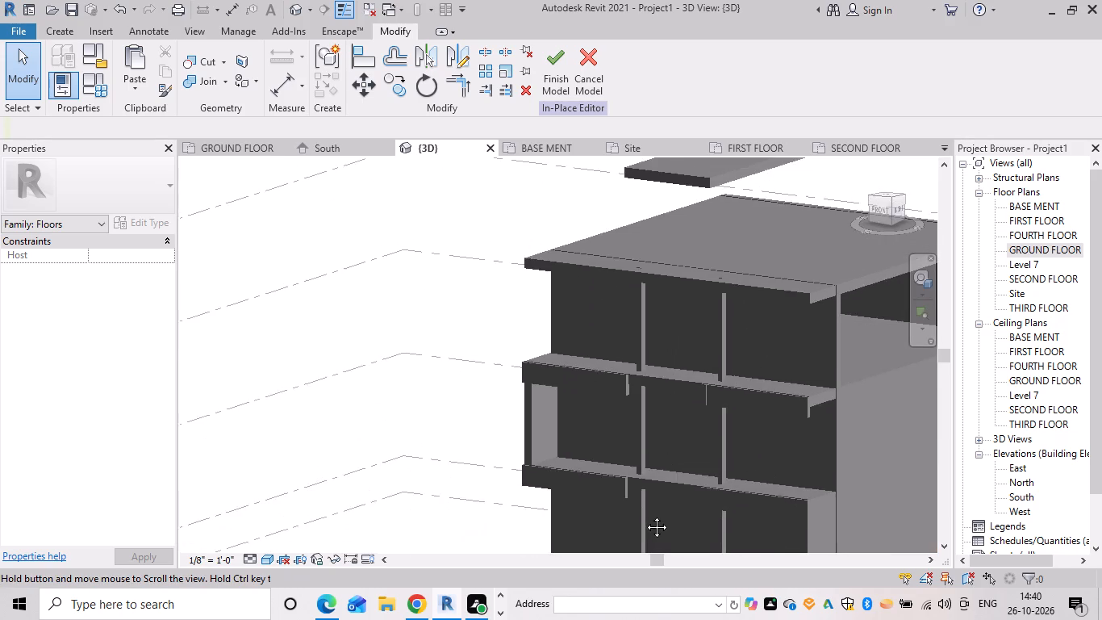
middle_click_drag(645, 515, 648, 509)
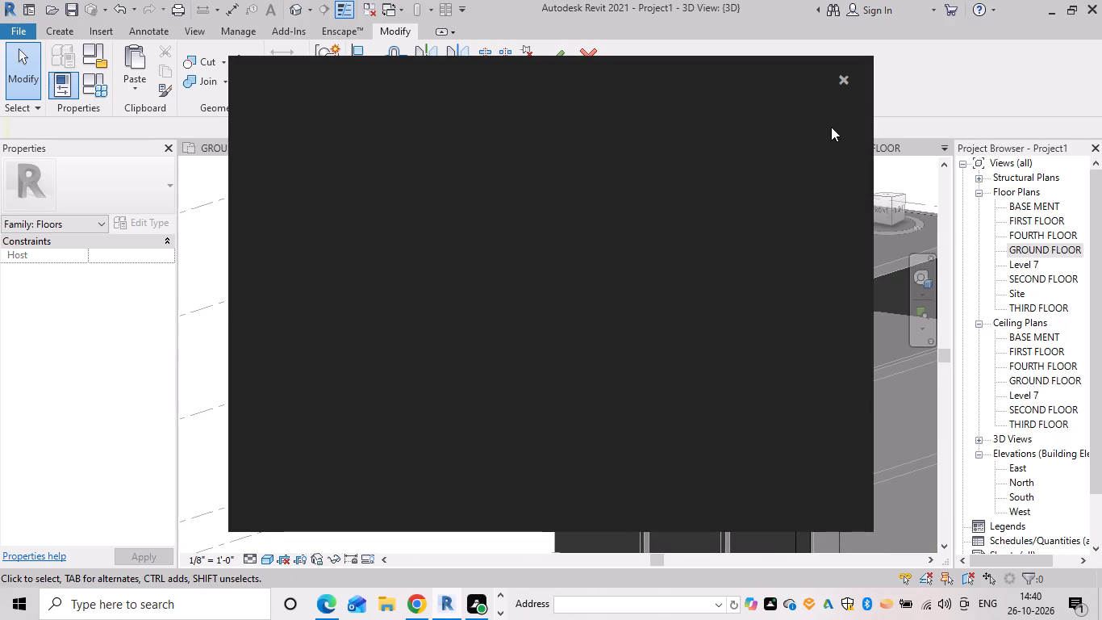
Close the Autodesk Genuine notification card covering the 3D view.
left_click(841, 77)
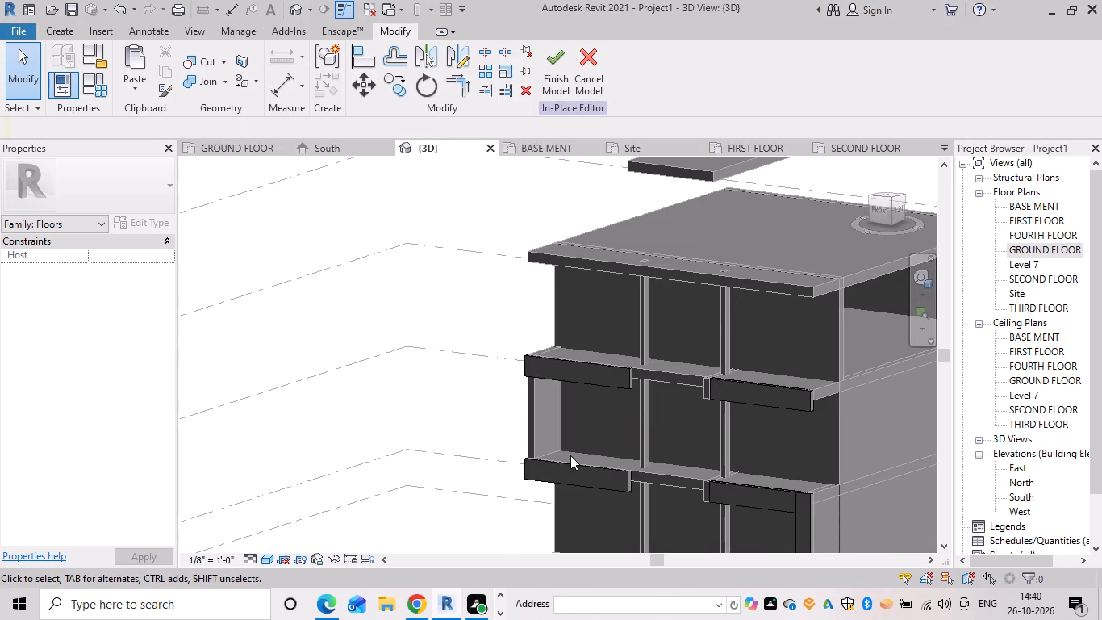
Start a new in-place extrusion and pick the end face of the 9" wall between the left-end bands as its work plane.
middle_click_drag(570, 455, 612, 423)
scroll(554, 361, "up", 7)
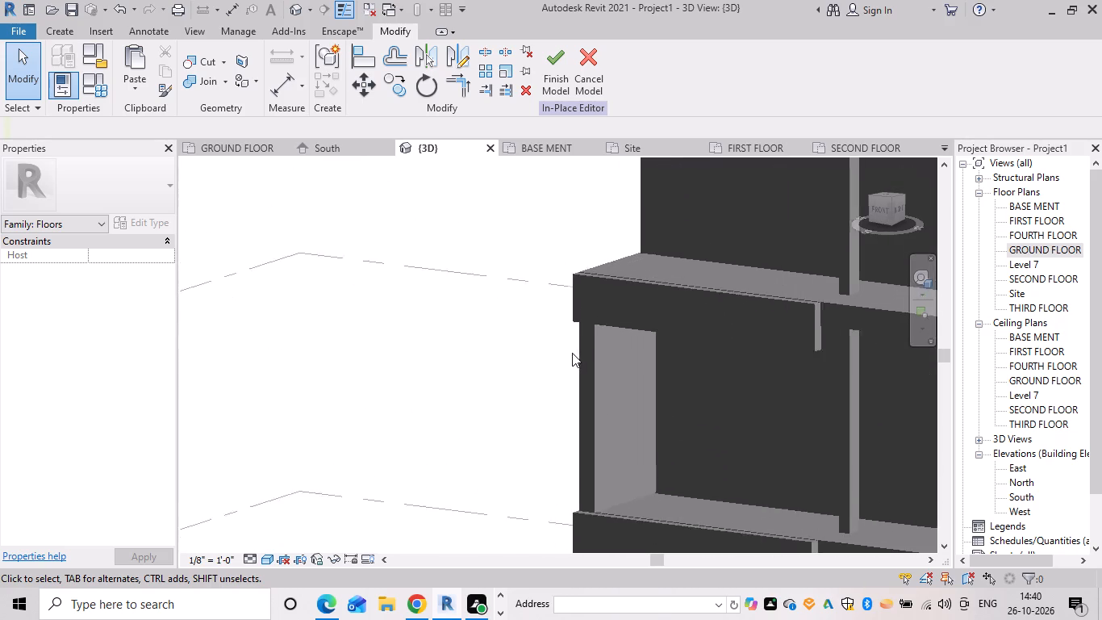
left_click(61, 31)
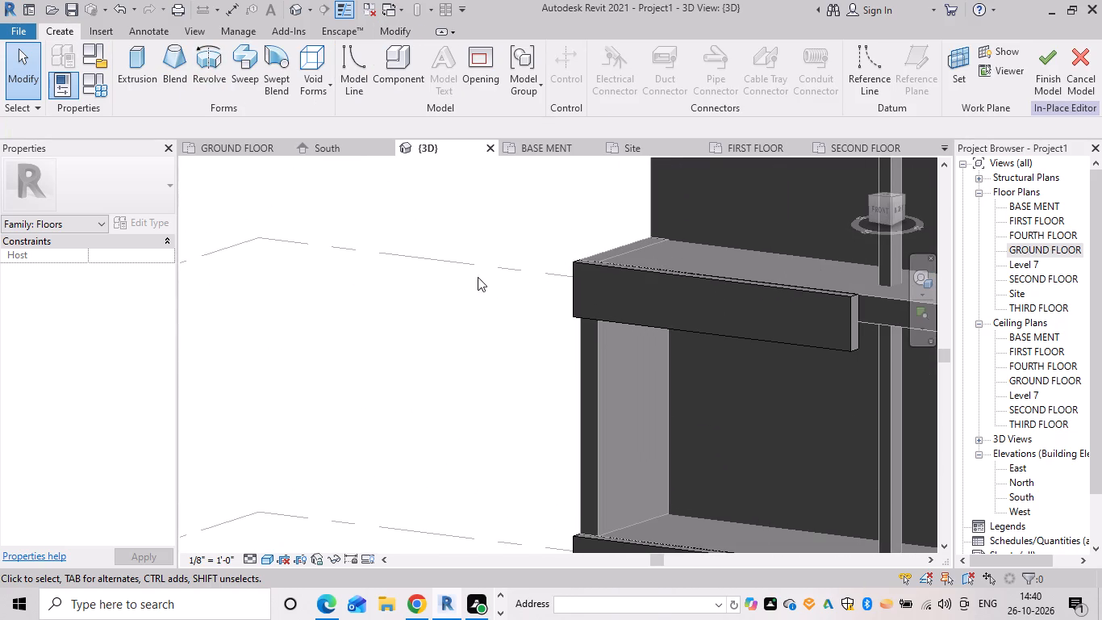
left_click(131, 82)
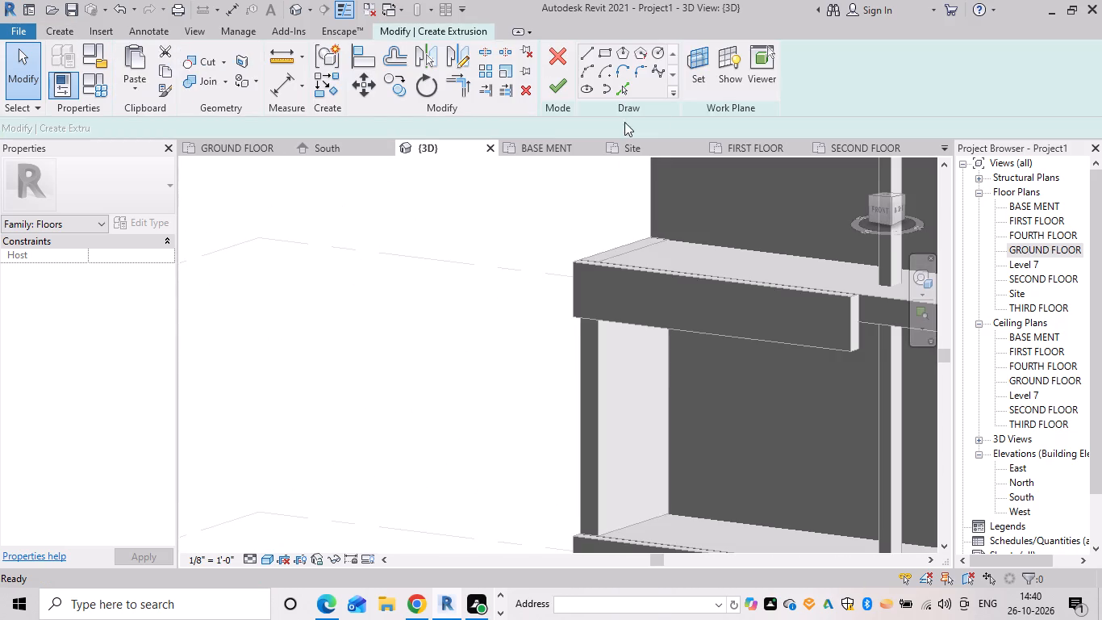
left_click(691, 48)
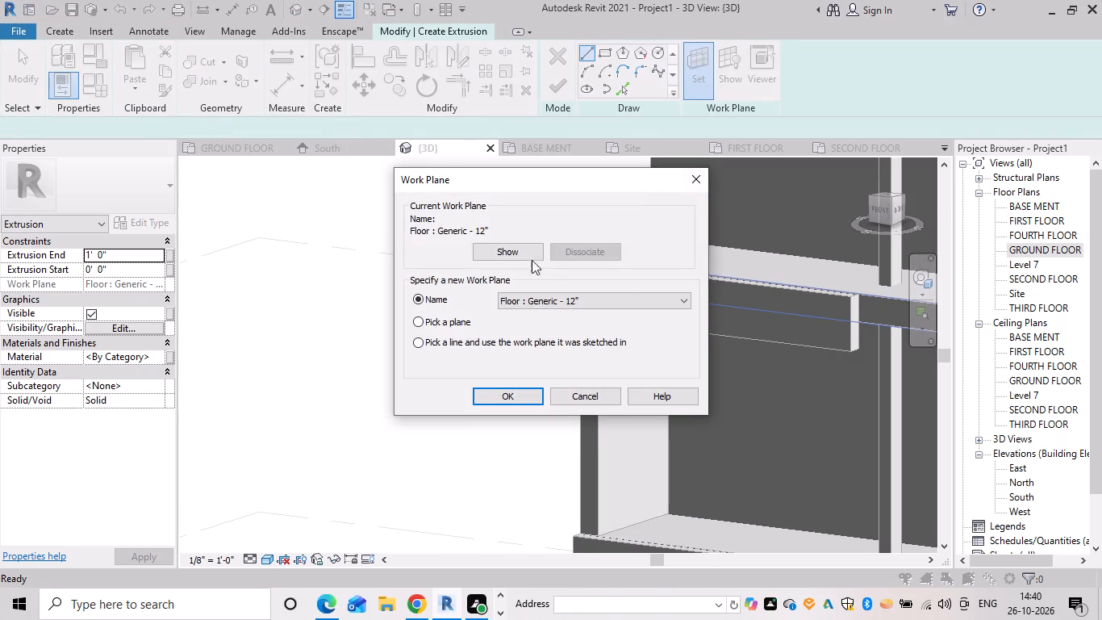
left_click_drag(452, 321, 454, 332)
left_click_drag(457, 320, 457, 328)
left_click(495, 398)
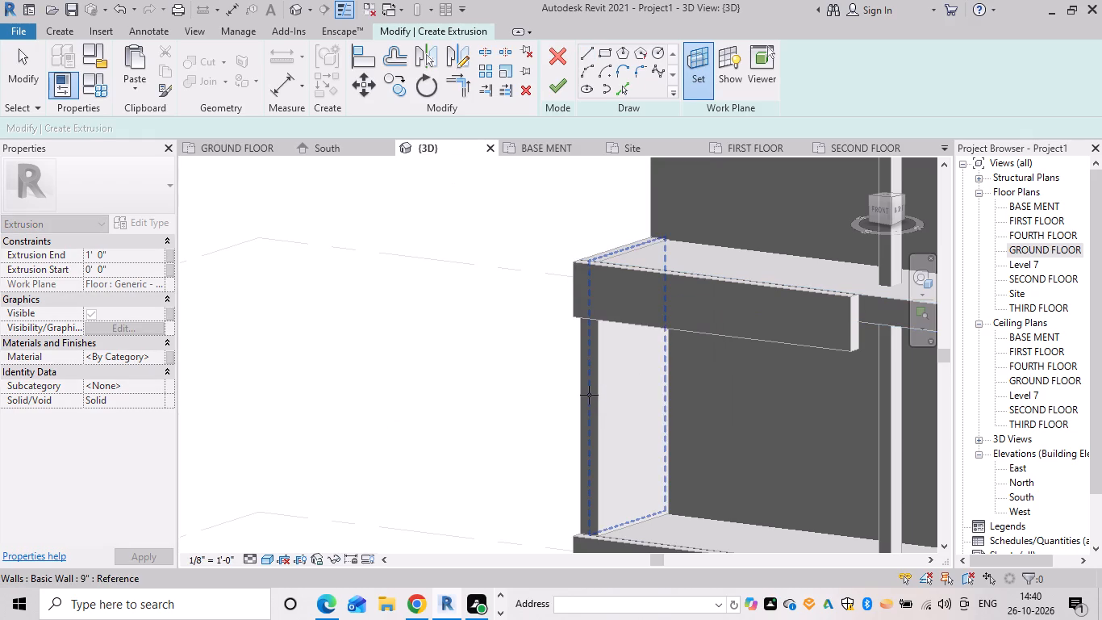
left_click(597, 389)
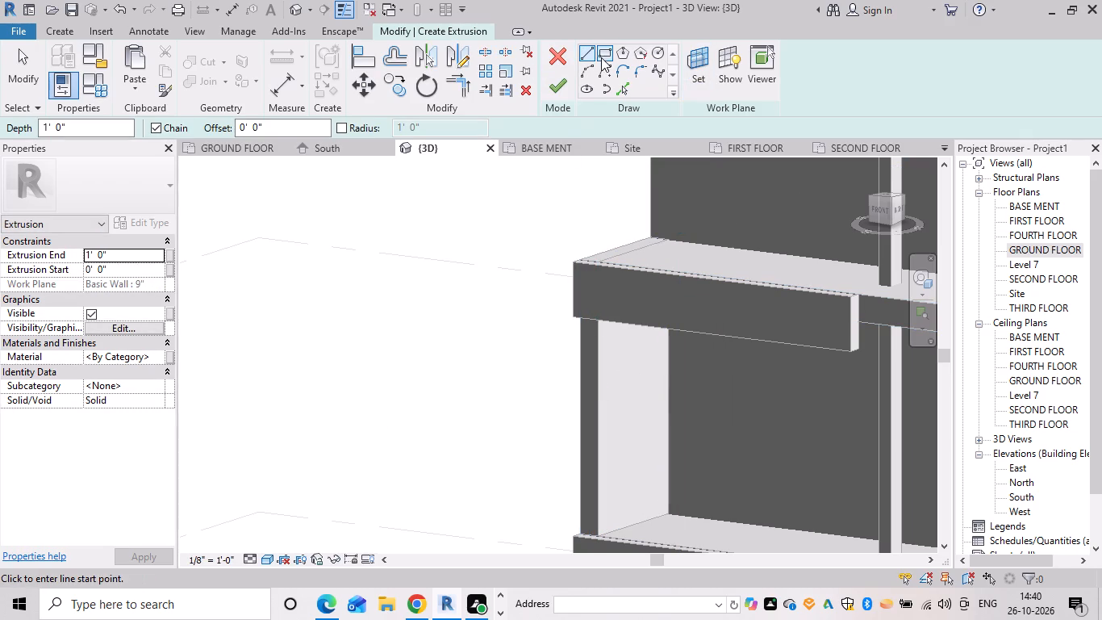
Sketch a rectangle about 9" wide over the wall's end, from the upper band down to the lower one, and finish the extrusion.
double_click(602, 56)
scroll(548, 220, "down", 1)
middle_click_drag(466, 268, 532, 268, "shift")
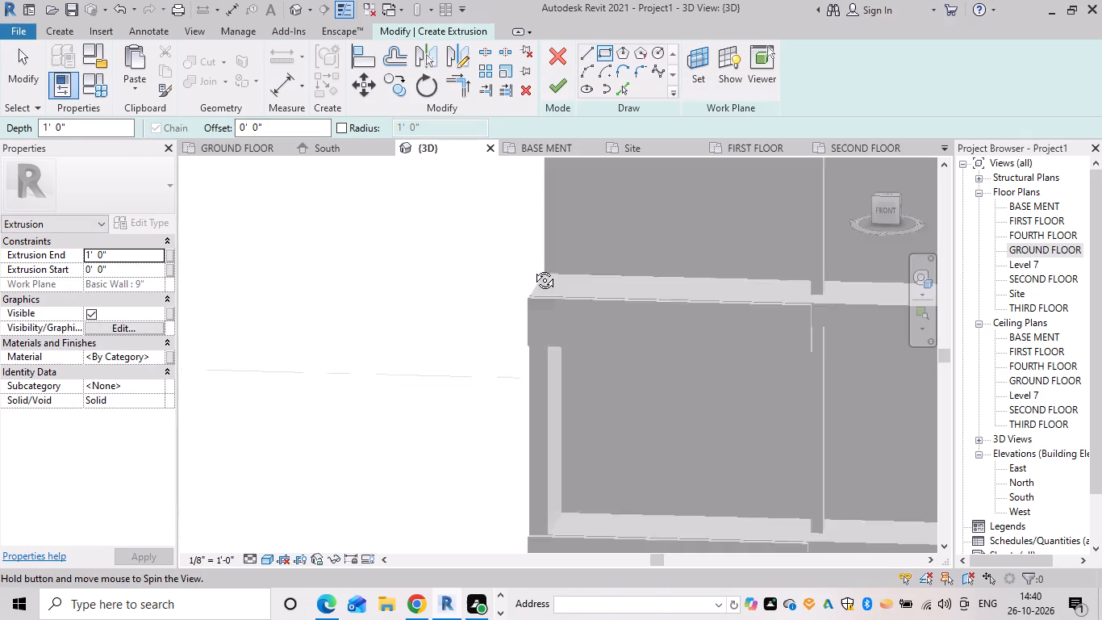
middle_click_drag(532, 268, 533, 268, "shift")
scroll(565, 392, "up", 2)
middle_click_drag(565, 392, 572, 352)
left_click_drag(528, 325, 536, 376)
middle_click_drag(541, 521, 535, 306)
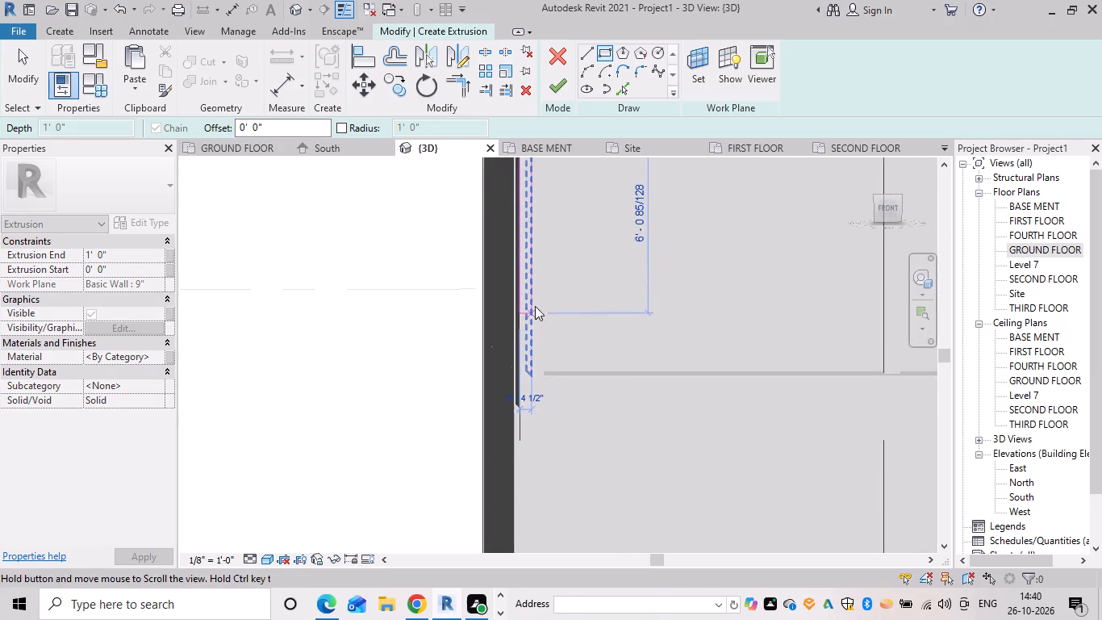
scroll(536, 335, "up", 5)
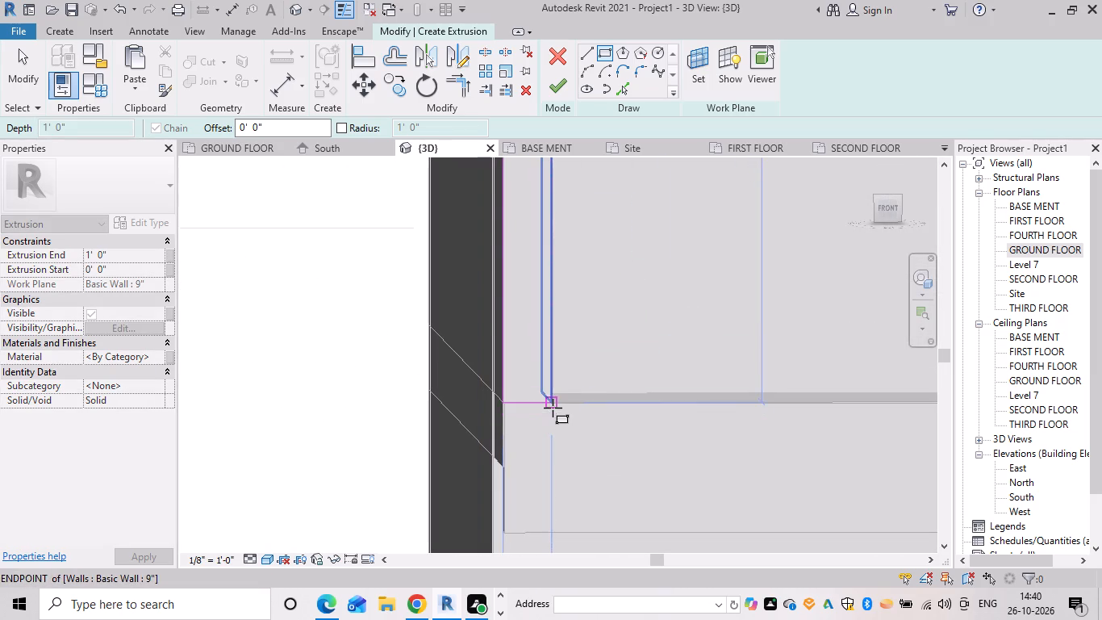
left_click(553, 408)
left_click(561, 92)
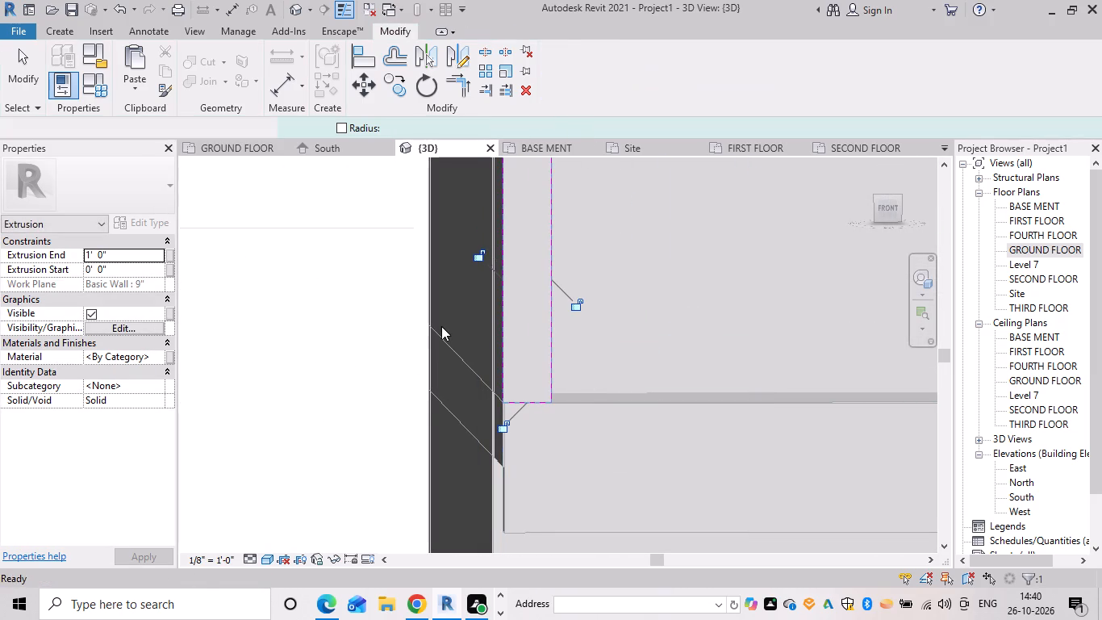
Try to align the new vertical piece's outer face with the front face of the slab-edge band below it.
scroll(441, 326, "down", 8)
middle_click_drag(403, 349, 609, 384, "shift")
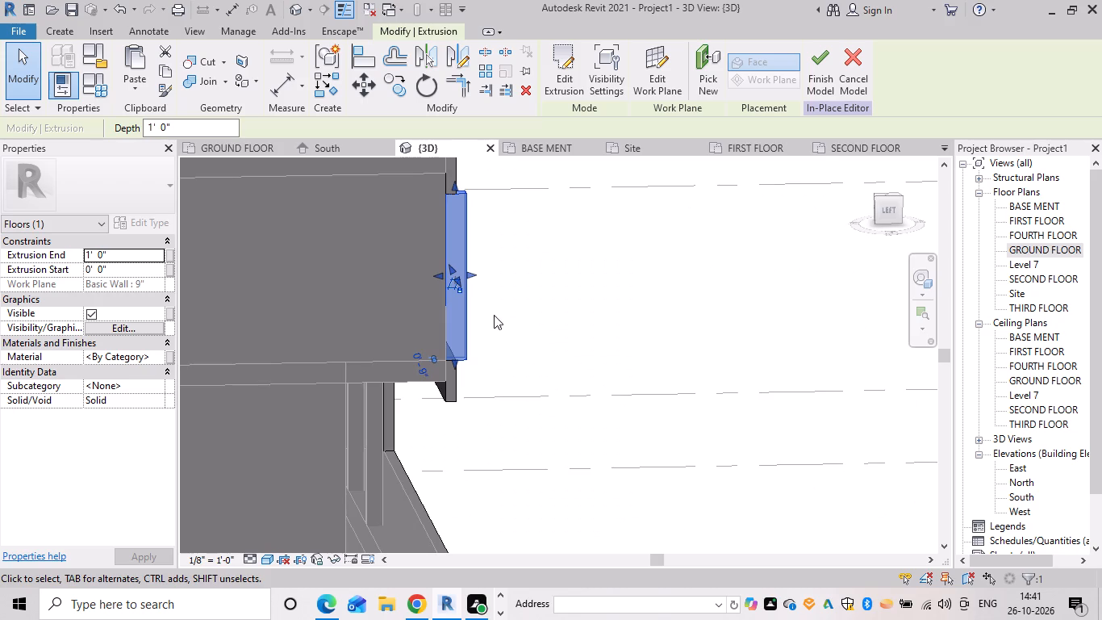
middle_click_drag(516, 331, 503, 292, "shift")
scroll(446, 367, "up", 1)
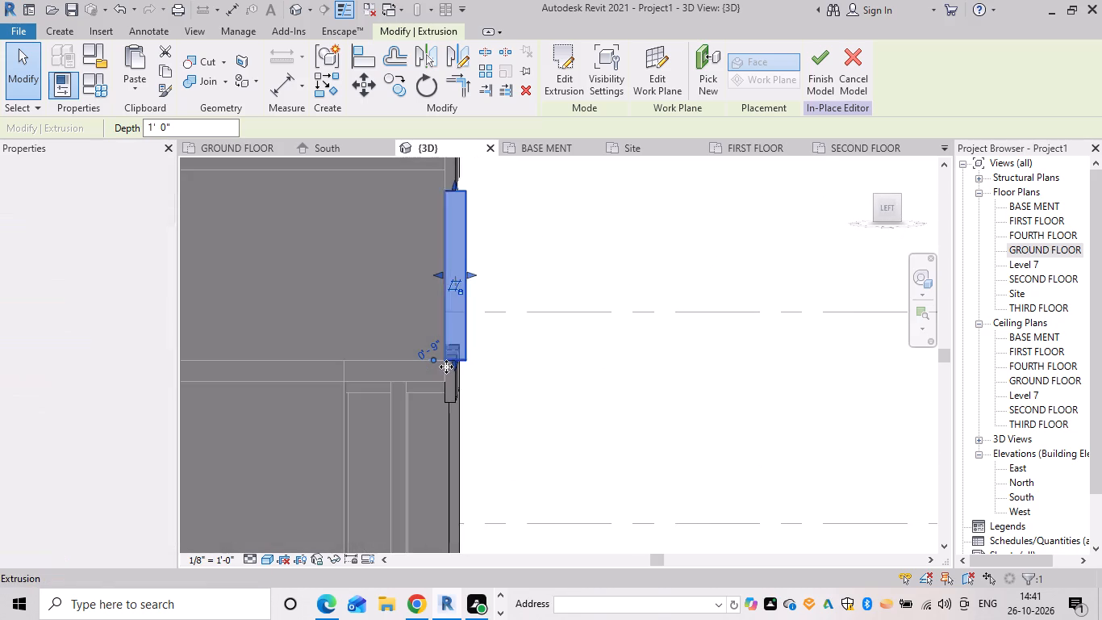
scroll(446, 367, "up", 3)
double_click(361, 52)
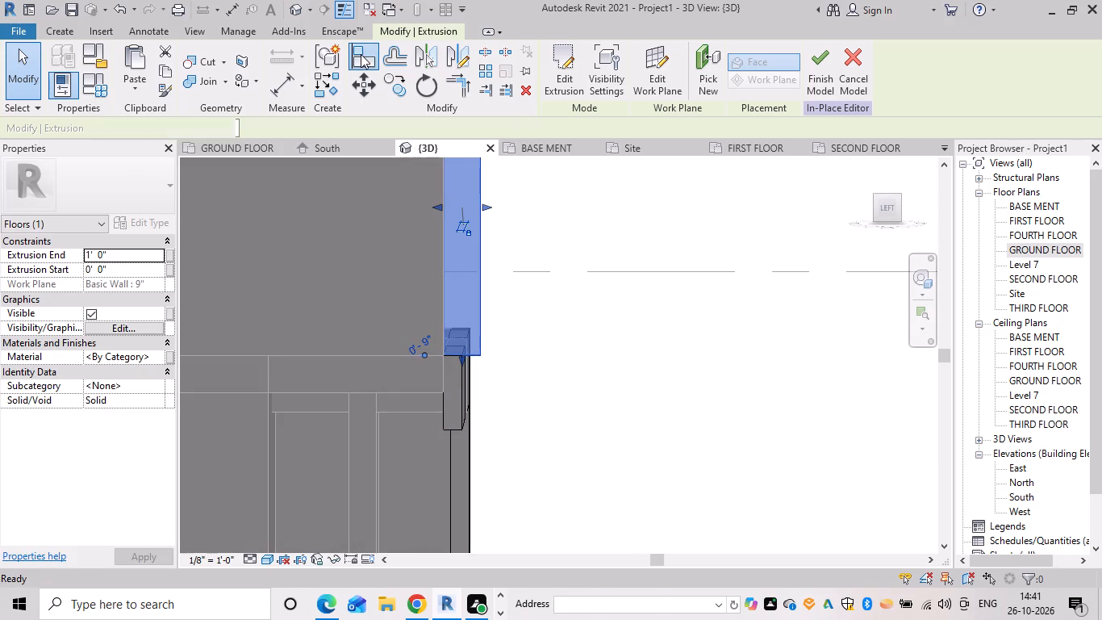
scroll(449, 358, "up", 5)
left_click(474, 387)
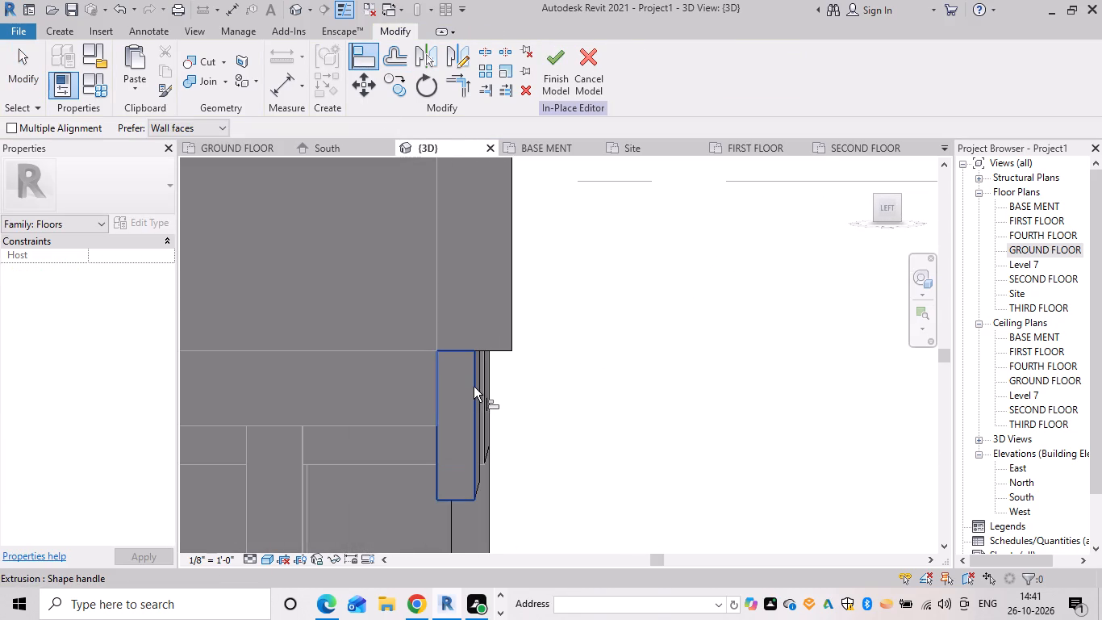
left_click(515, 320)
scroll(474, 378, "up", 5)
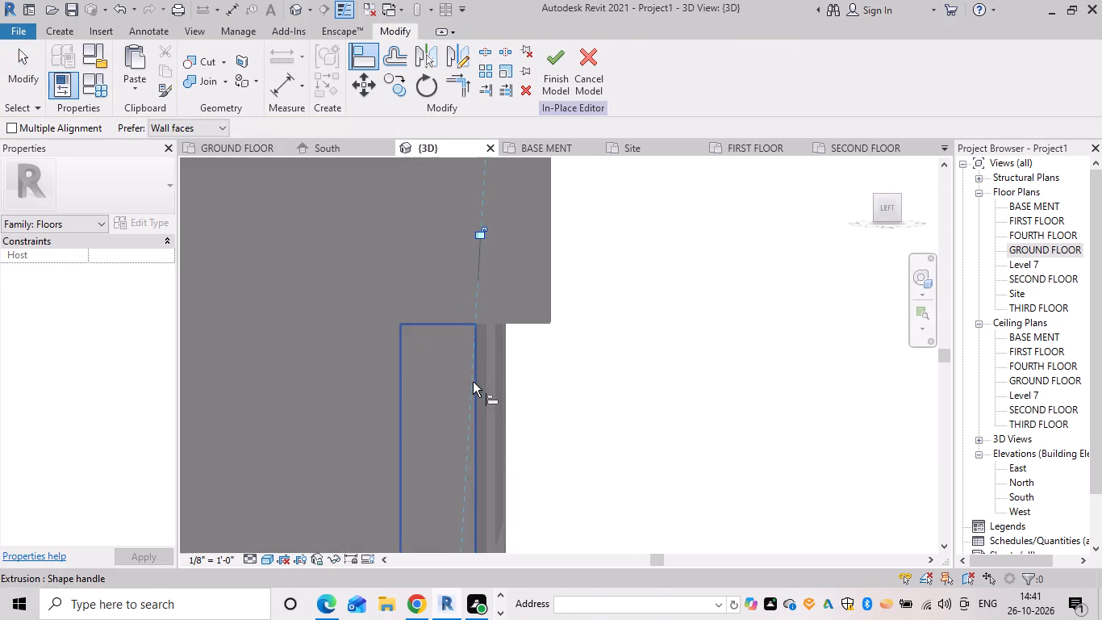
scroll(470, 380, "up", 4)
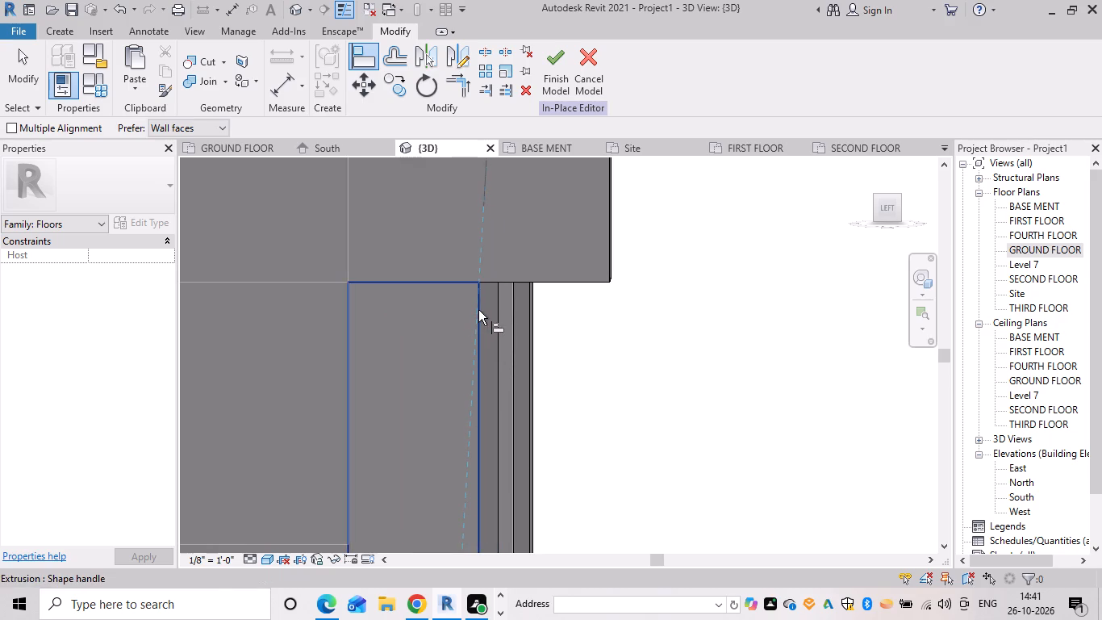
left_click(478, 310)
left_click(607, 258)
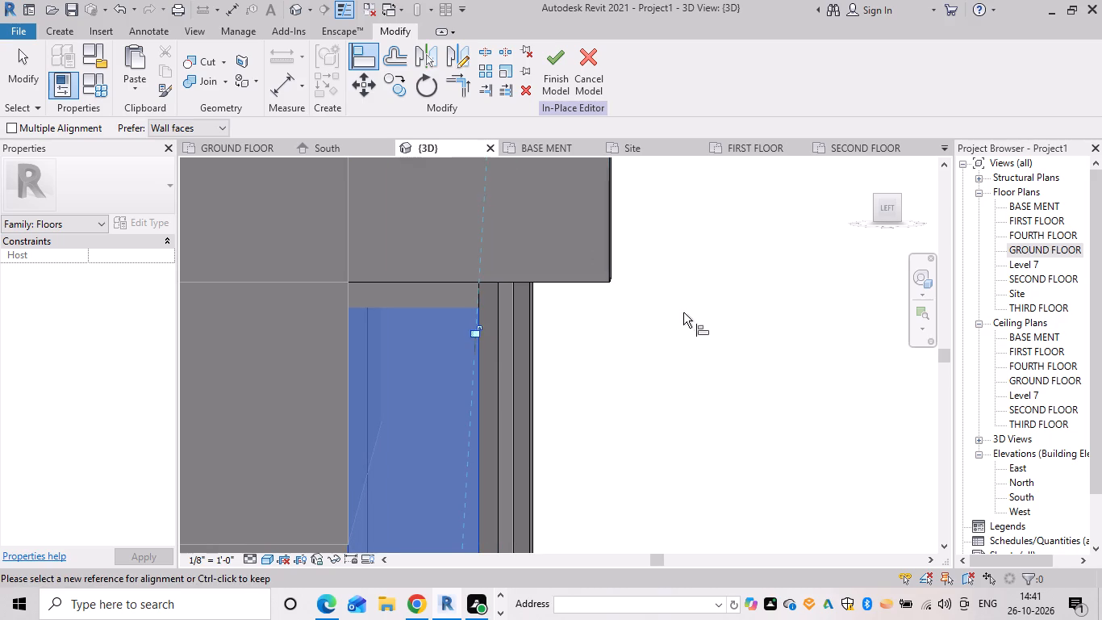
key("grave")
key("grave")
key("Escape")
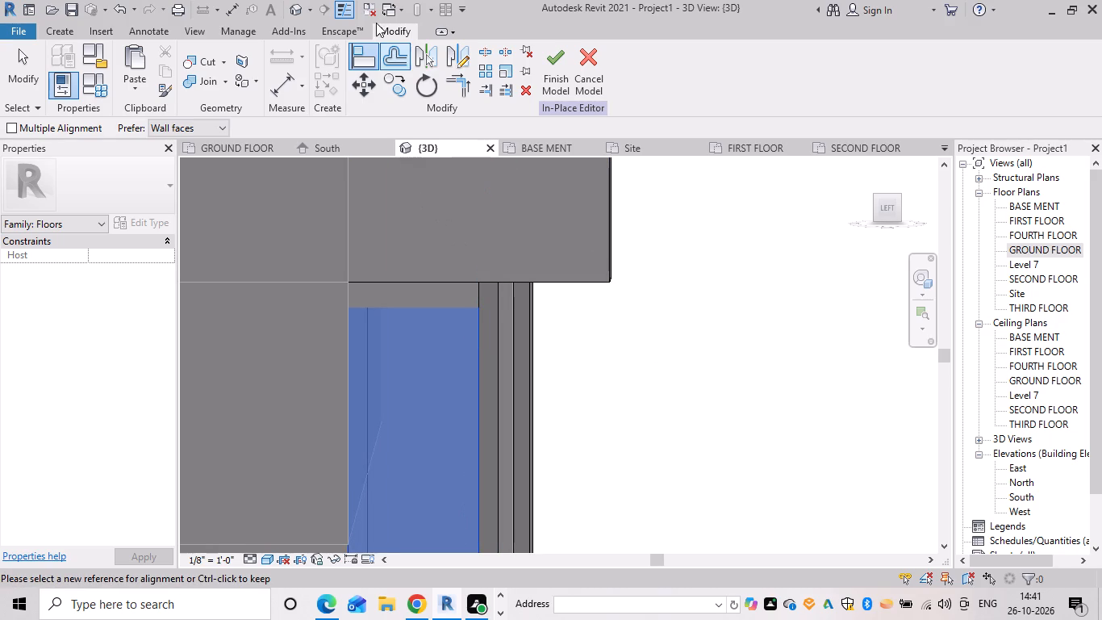
Align the vertical piece's outer face with the front face of the adjoining slab-edge band.
left_click(361, 47)
left_click_drag(361, 47, 367, 61)
scroll(443, 303, "up", 5)
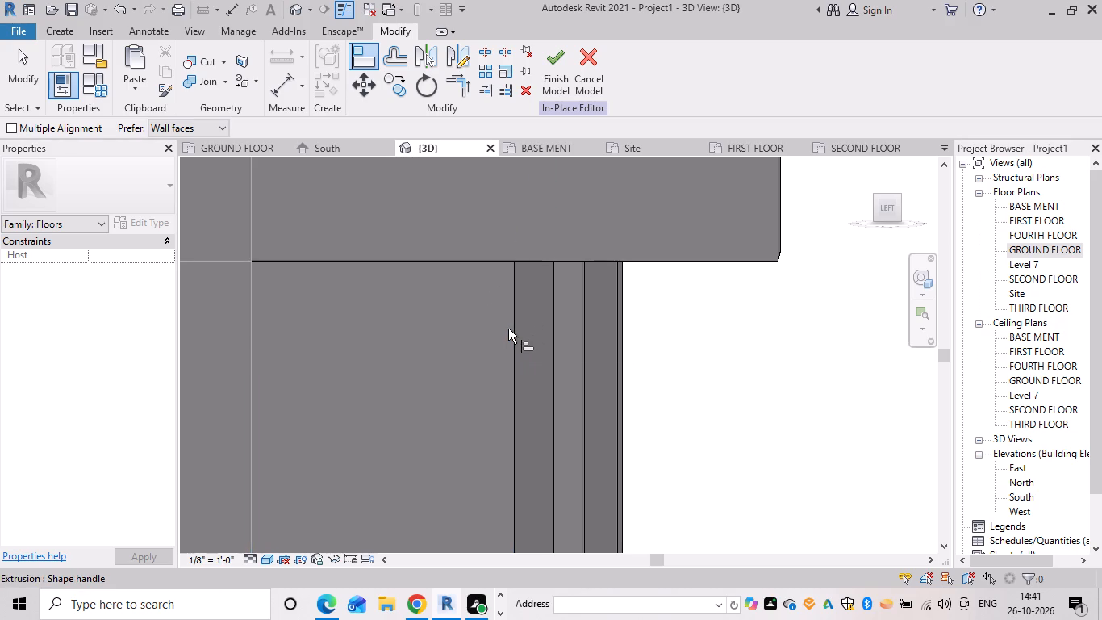
left_click(516, 358)
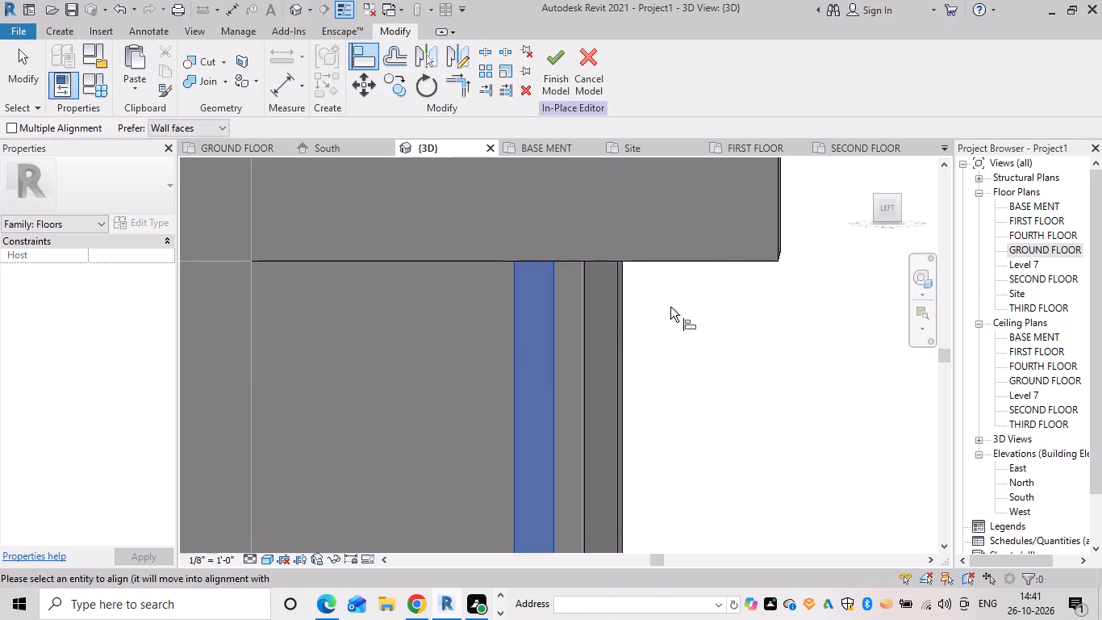
left_click(781, 238)
key("Escape")
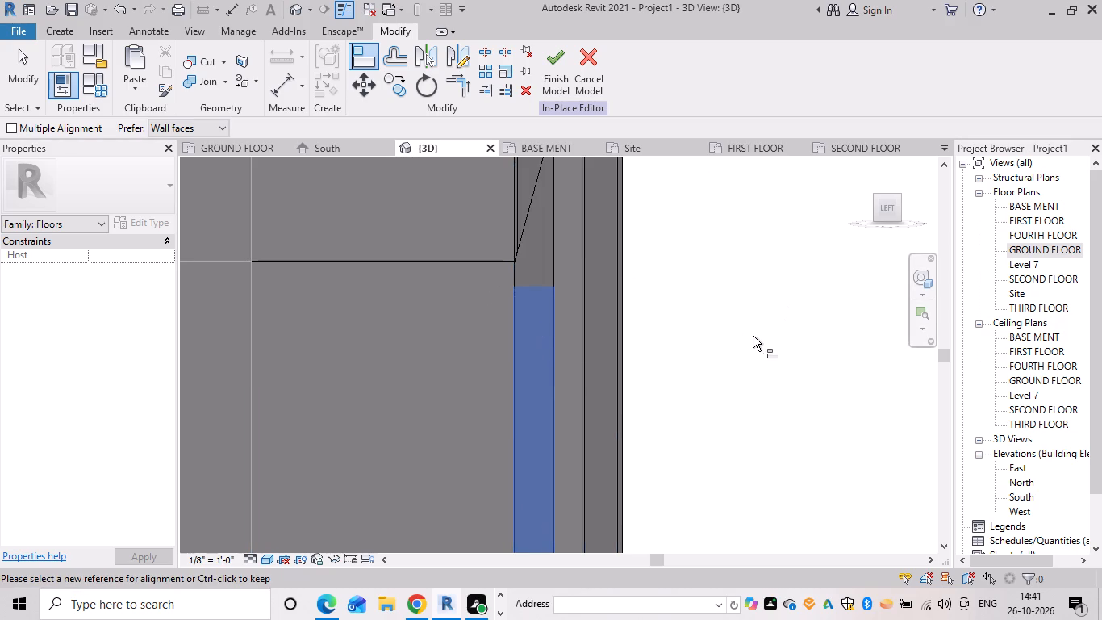
scroll(753, 337, "down", 7)
middle_click_drag(796, 338, 713, 359, "shift")
scroll(718, 375, "down", 10)
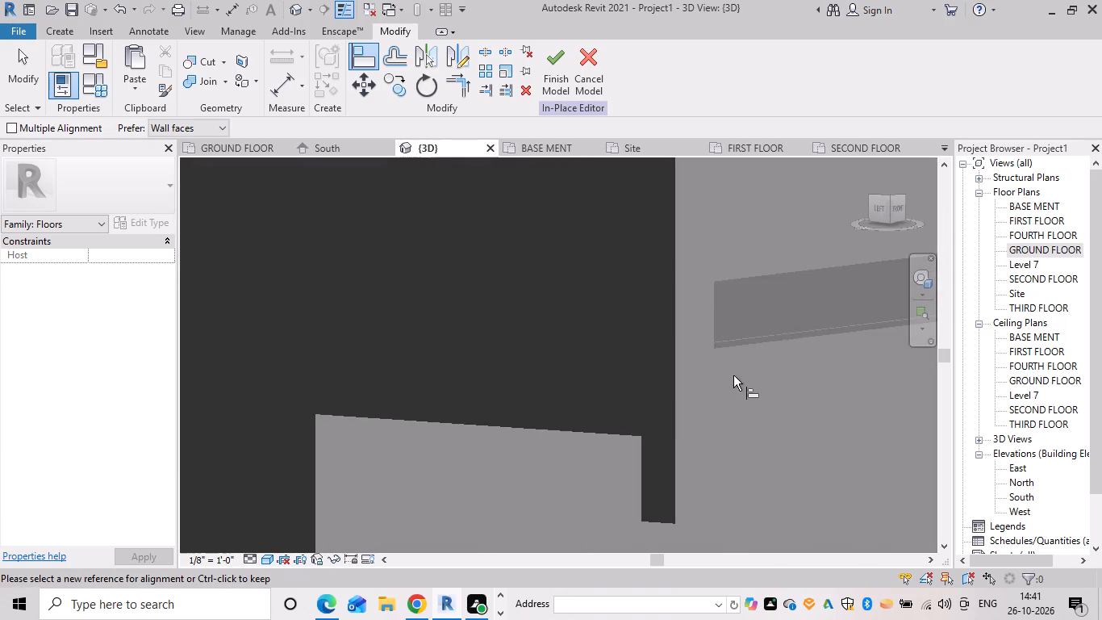
scroll(733, 375, "down", 3)
key("Escape")
Examine the facade frame from the front and both sides, checking how the bands and vertical pieces meet at their ends.
scroll(788, 415, "down", 7)
scroll(816, 447, "up", 1, "shift")
middle_click_drag(815, 448, 691, 449, "shift")
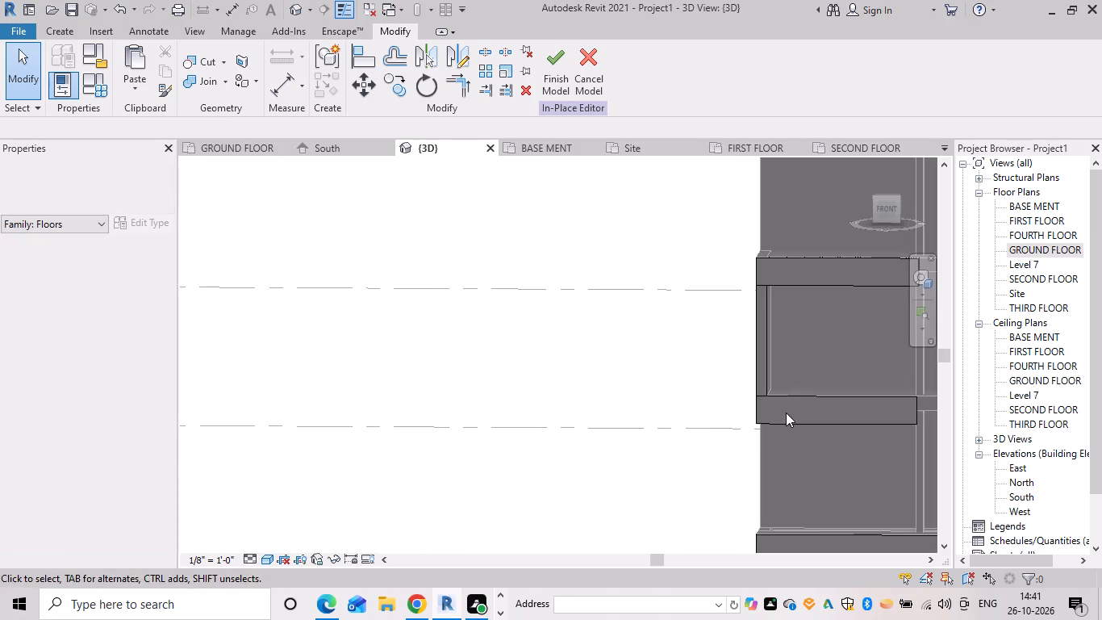
scroll(783, 396, "up", 10)
key("Escape")
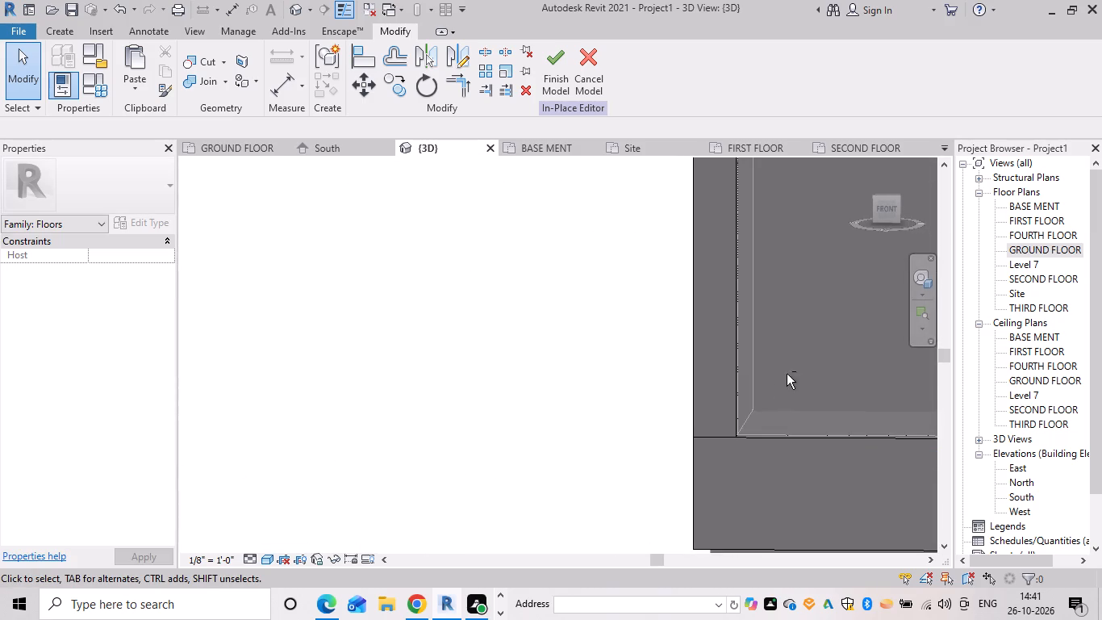
middle_click_drag(715, 361, 581, 429, "shift")
scroll(601, 434, "down", 12)
middle_click_drag(615, 440, 625, 432, "shift")
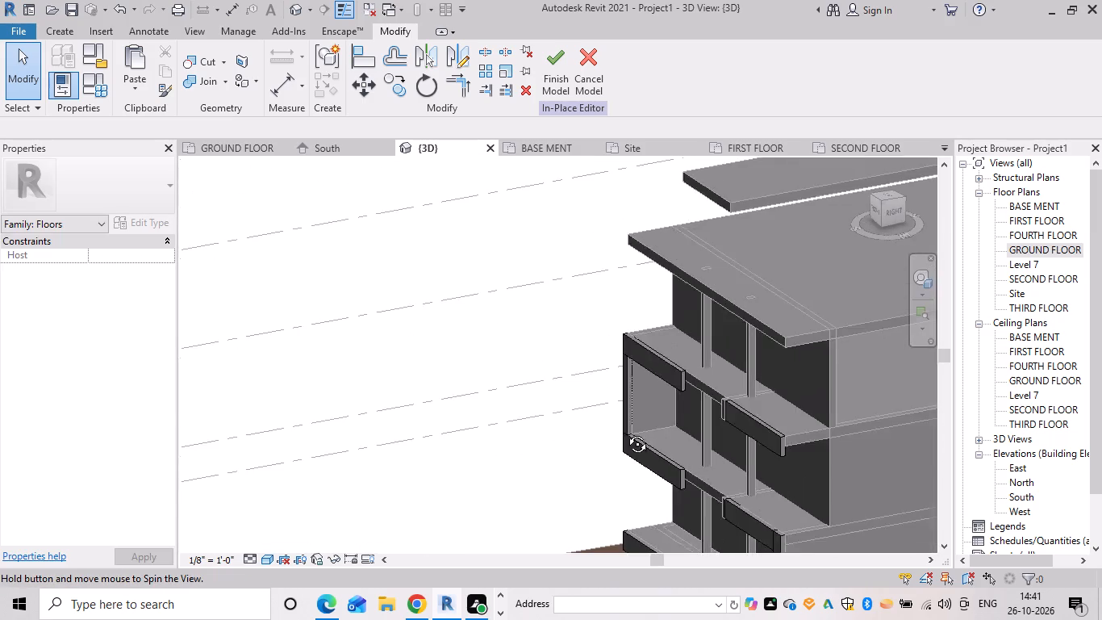
middle_click_drag(625, 432, 725, 364, "shift")
scroll(818, 453, "up", 6)
scroll(806, 387, "up", 1)
middle_click_drag(806, 387, 341, 279)
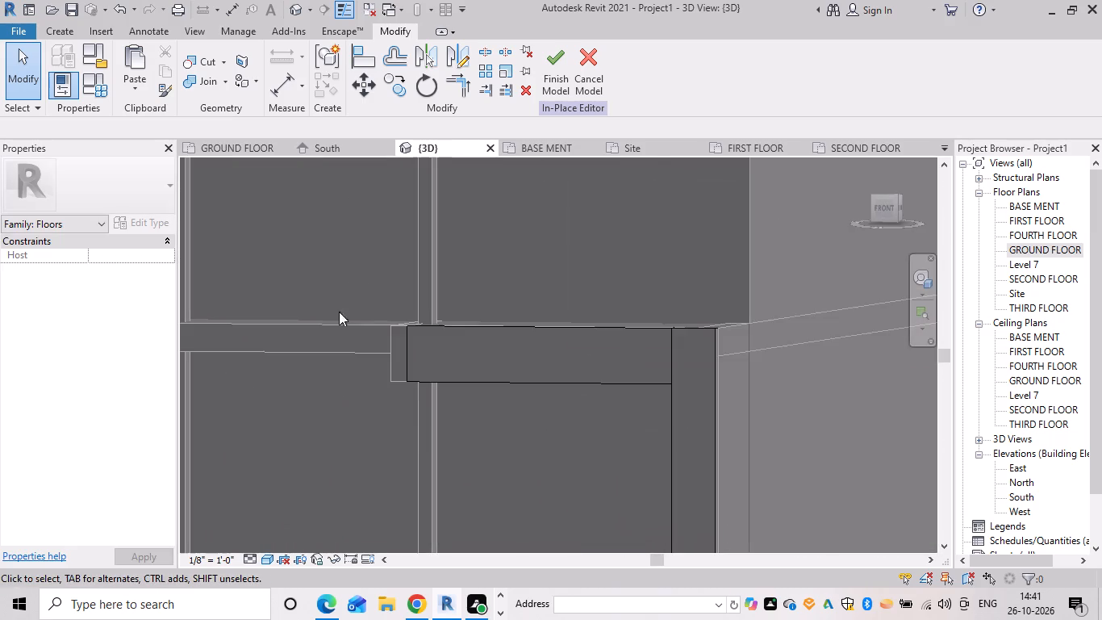
middle_click_drag(419, 441, 608, 465, "shift")
scroll(404, 398, "up", 1)
middle_click_drag(404, 398, 867, 455)
scroll(567, 355, "up", 6)
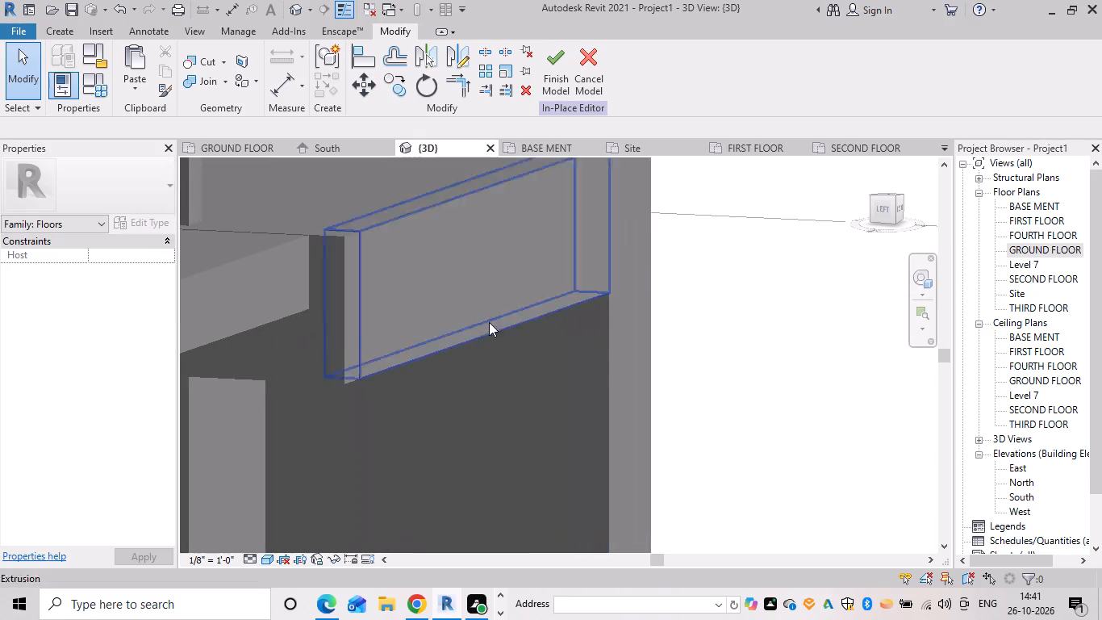
scroll(332, 308, "up", 4)
scroll(405, 354, "up", 6)
middle_click_drag(371, 408, 378, 415)
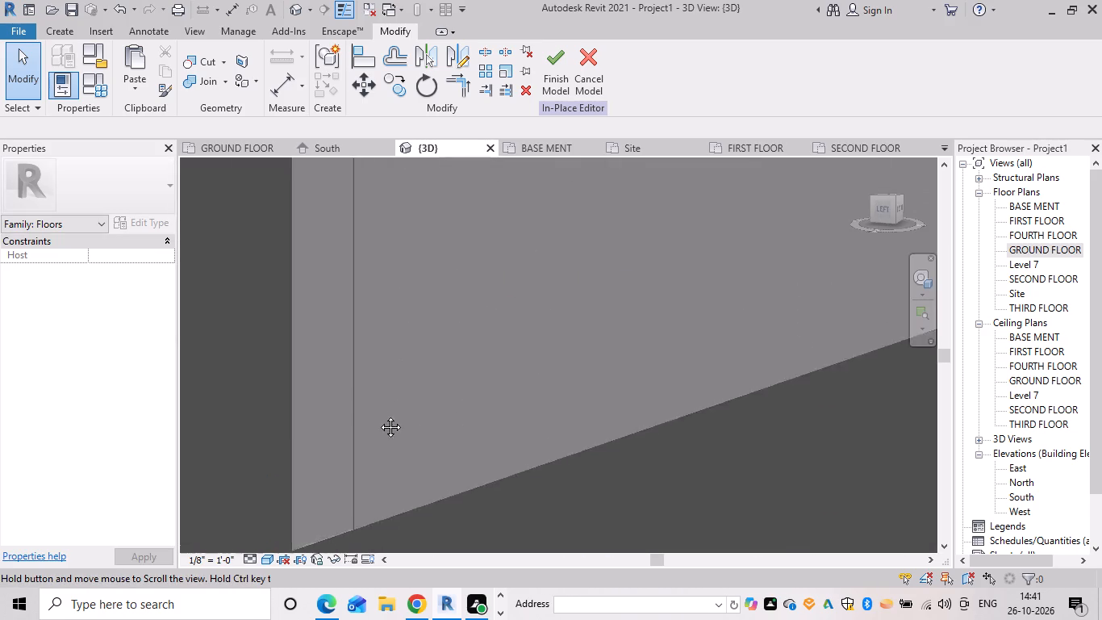
middle_click_drag(378, 415, 597, 597)
scroll(596, 610, "up", 1)
scroll(549, 450, "down", 12)
middle_click_drag(543, 347, 556, 549)
scroll(524, 308, "down", 3)
middle_click_drag(524, 321, 524, 328)
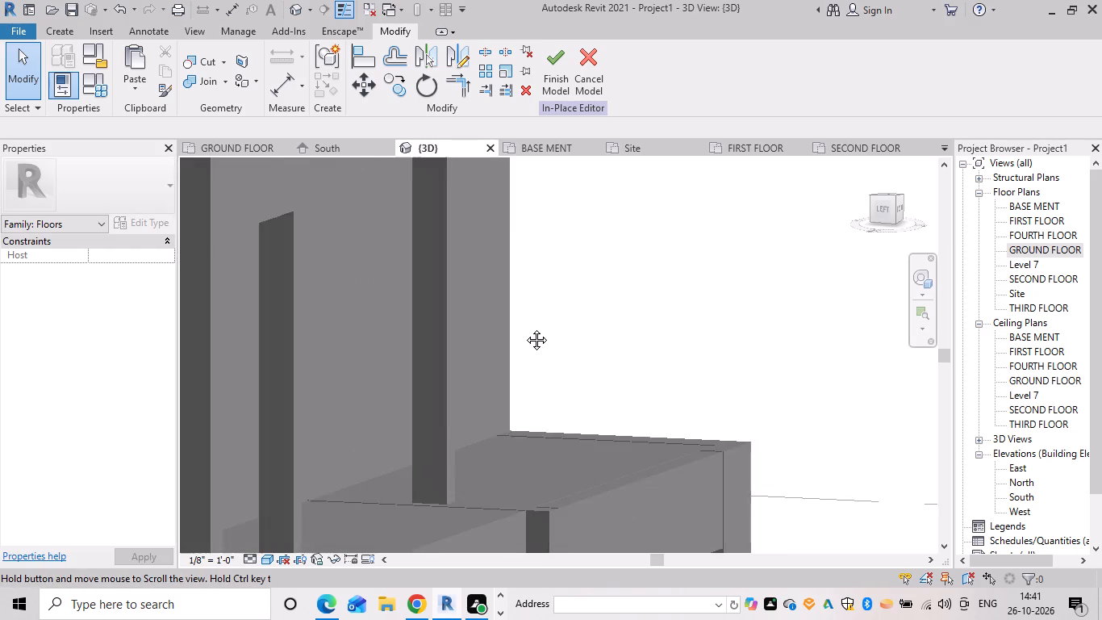
scroll(524, 328, "down", 2)
middle_click_drag(524, 328, 545, 408)
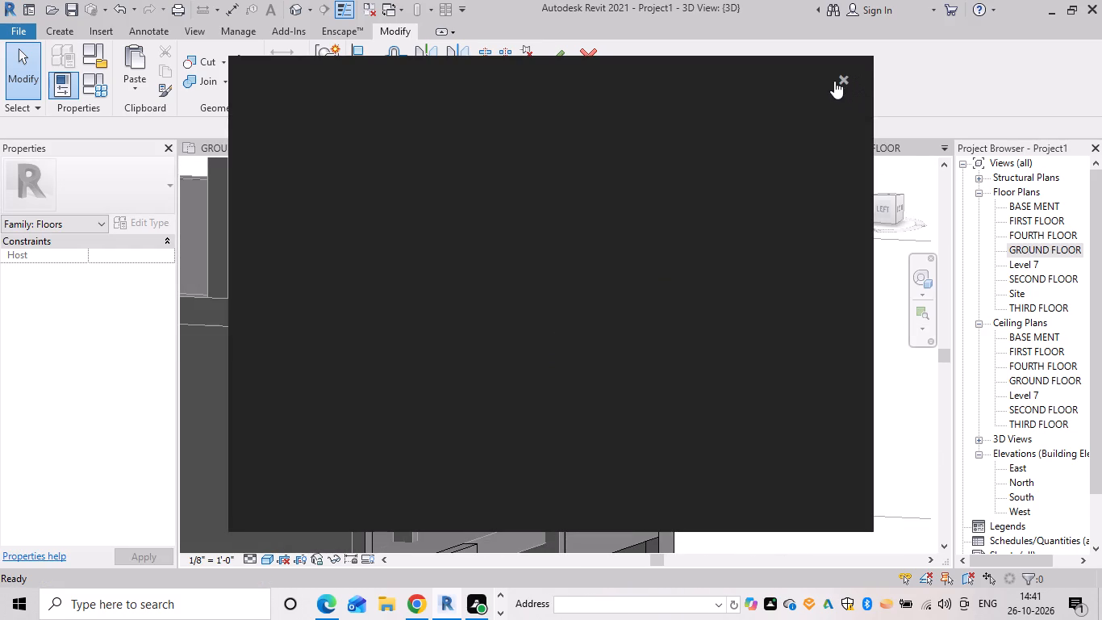
Close the Autodesk Genuine notification card covering the 3D view.
left_click(847, 75)
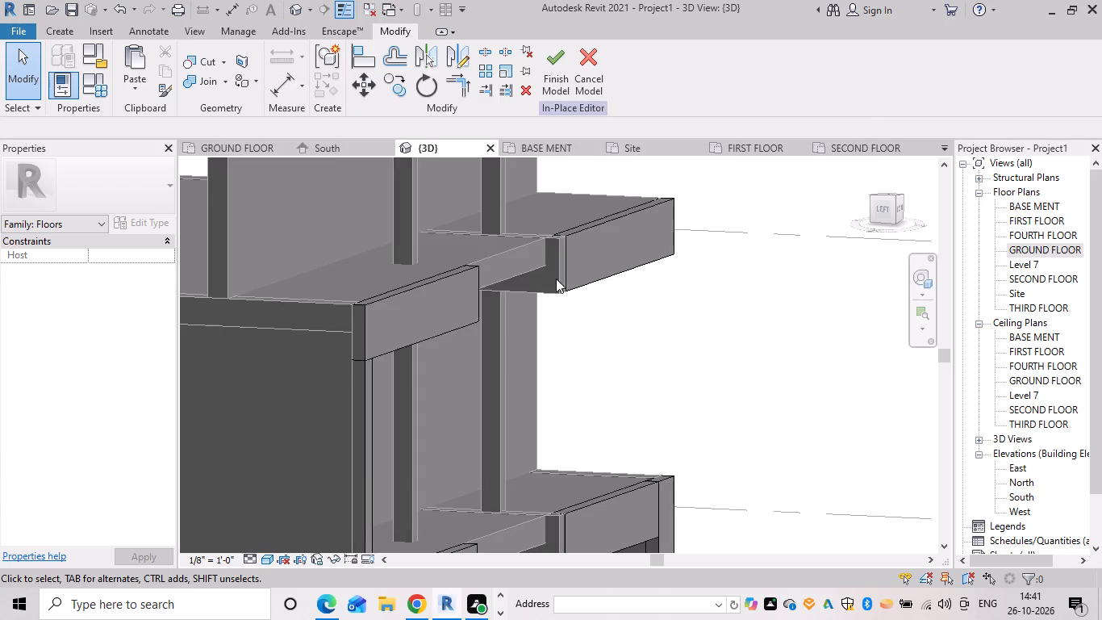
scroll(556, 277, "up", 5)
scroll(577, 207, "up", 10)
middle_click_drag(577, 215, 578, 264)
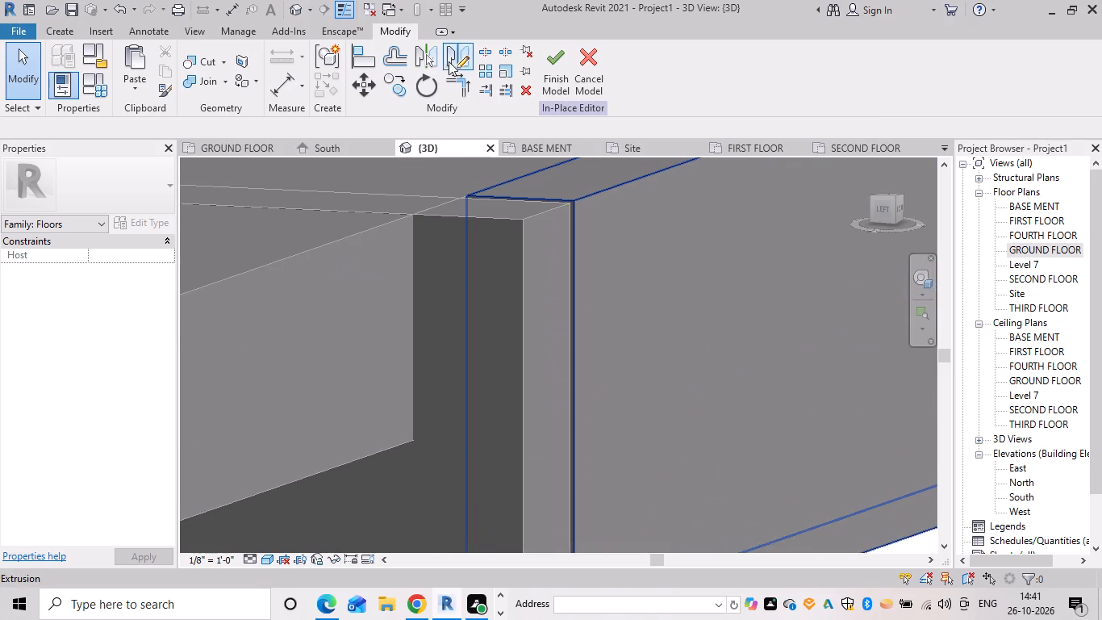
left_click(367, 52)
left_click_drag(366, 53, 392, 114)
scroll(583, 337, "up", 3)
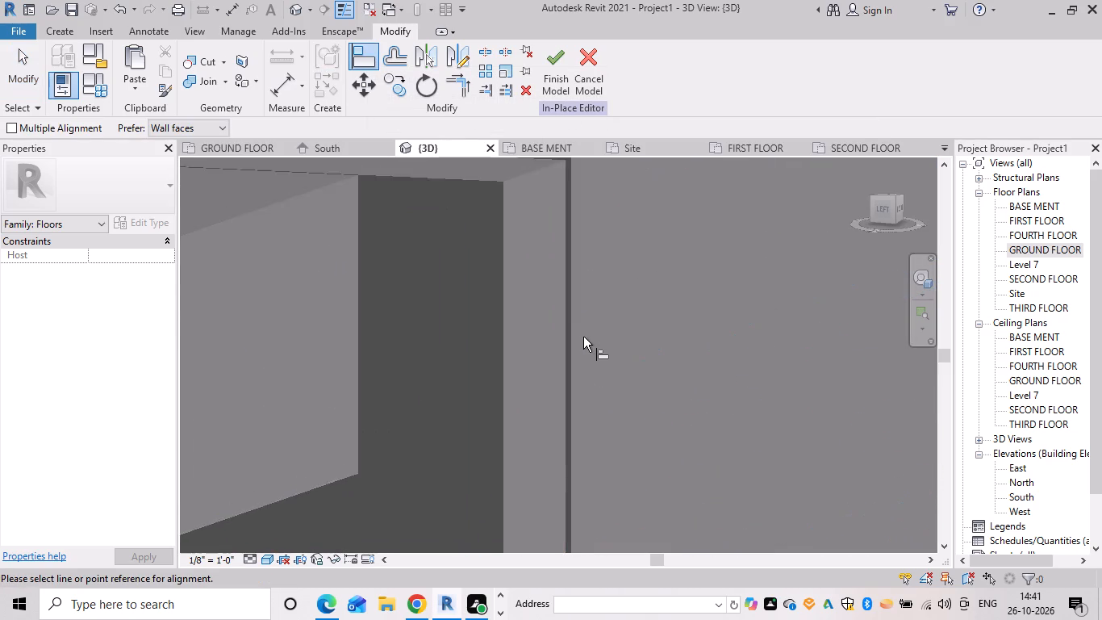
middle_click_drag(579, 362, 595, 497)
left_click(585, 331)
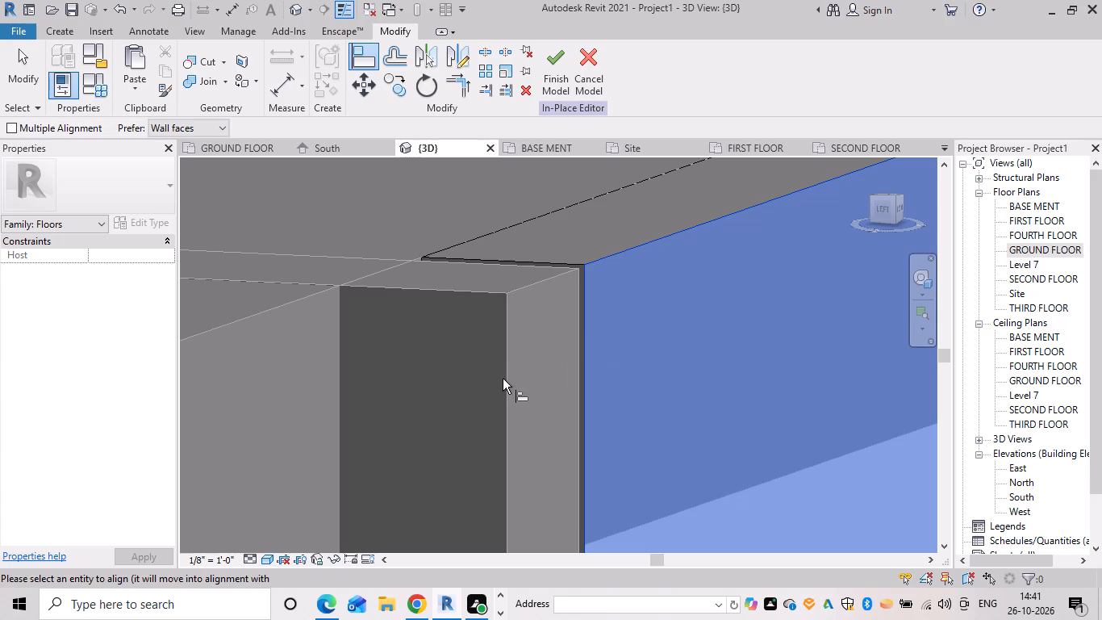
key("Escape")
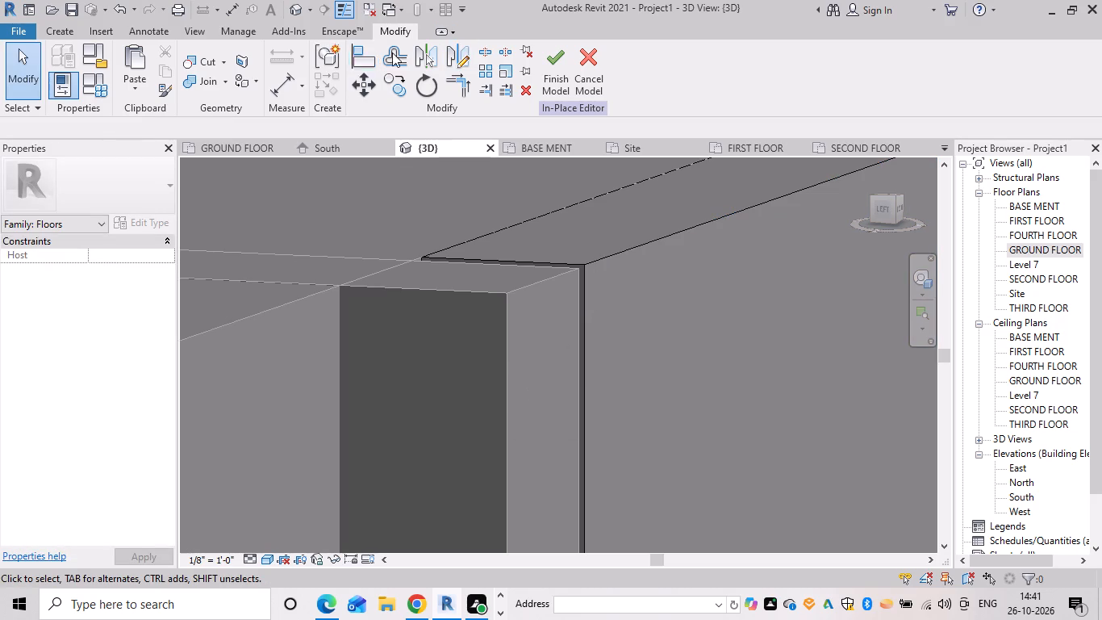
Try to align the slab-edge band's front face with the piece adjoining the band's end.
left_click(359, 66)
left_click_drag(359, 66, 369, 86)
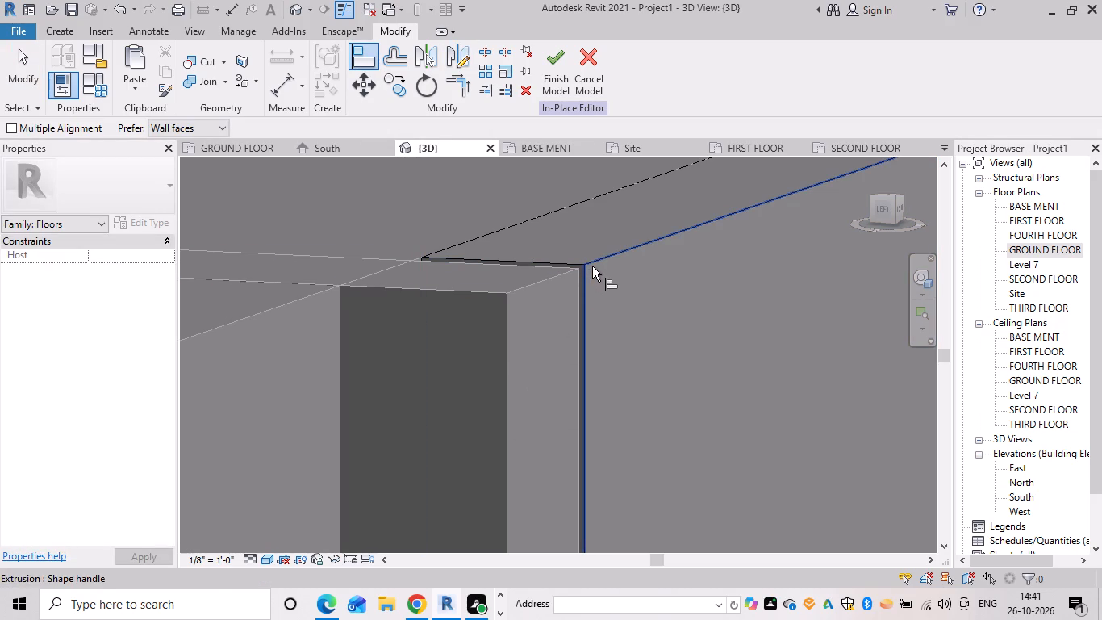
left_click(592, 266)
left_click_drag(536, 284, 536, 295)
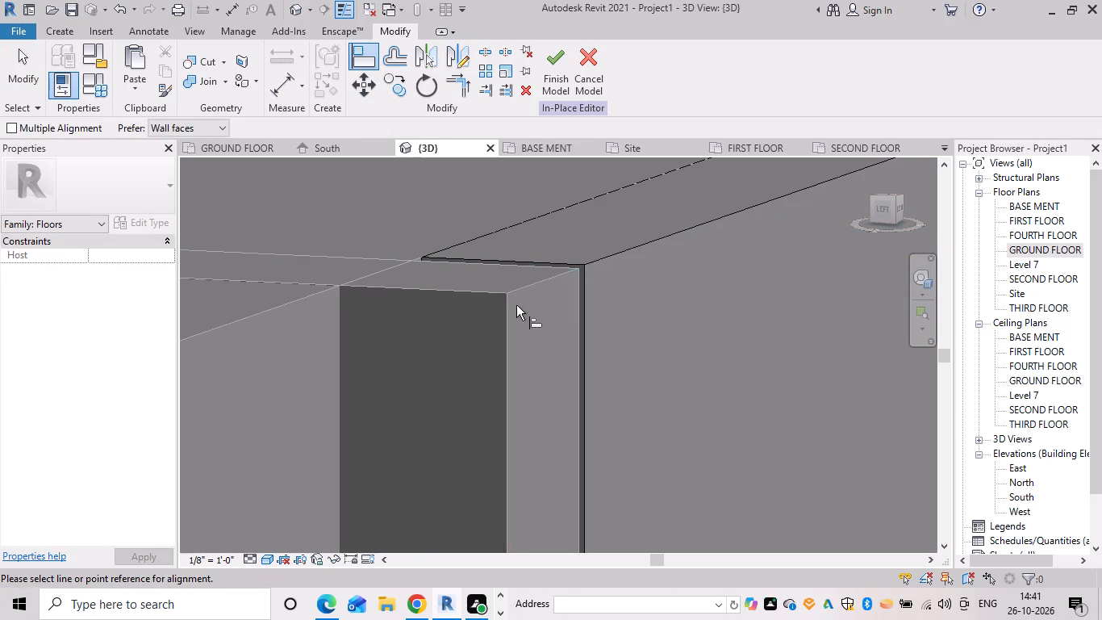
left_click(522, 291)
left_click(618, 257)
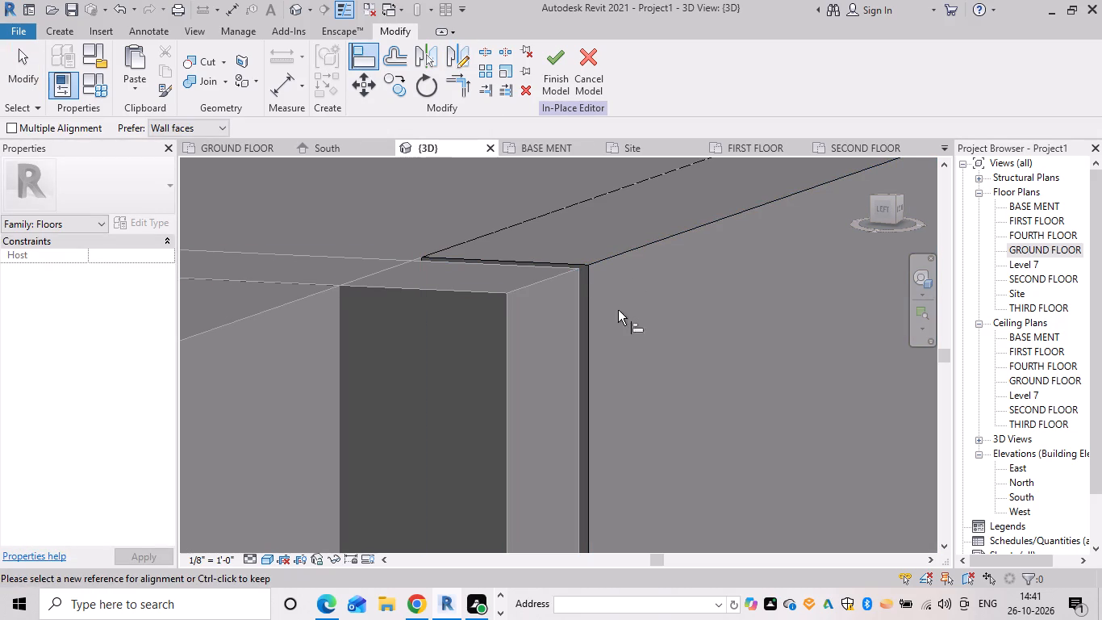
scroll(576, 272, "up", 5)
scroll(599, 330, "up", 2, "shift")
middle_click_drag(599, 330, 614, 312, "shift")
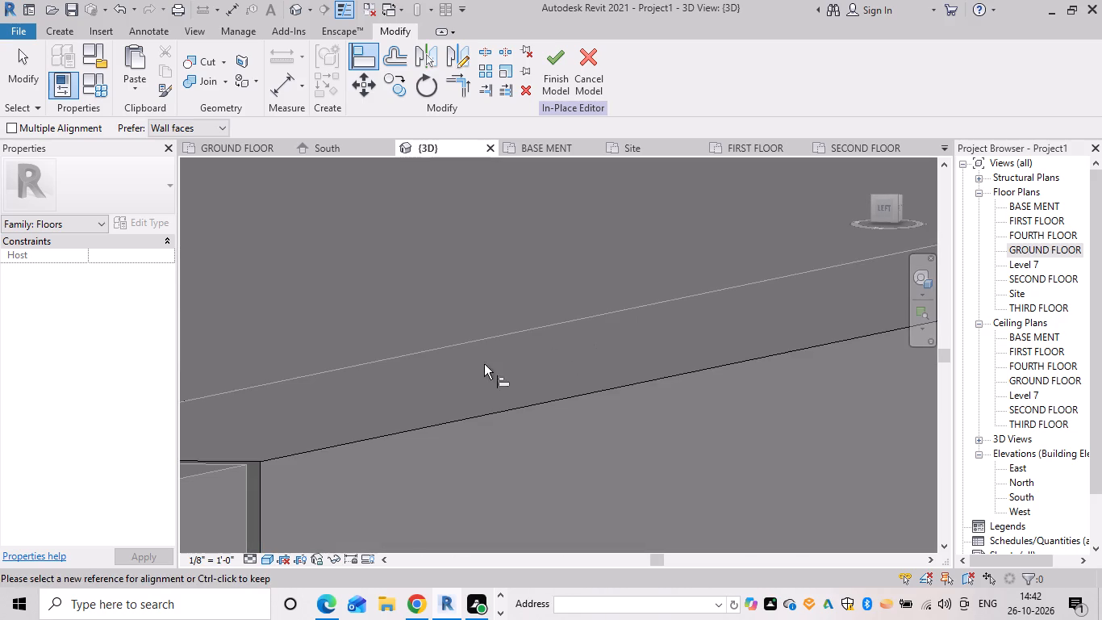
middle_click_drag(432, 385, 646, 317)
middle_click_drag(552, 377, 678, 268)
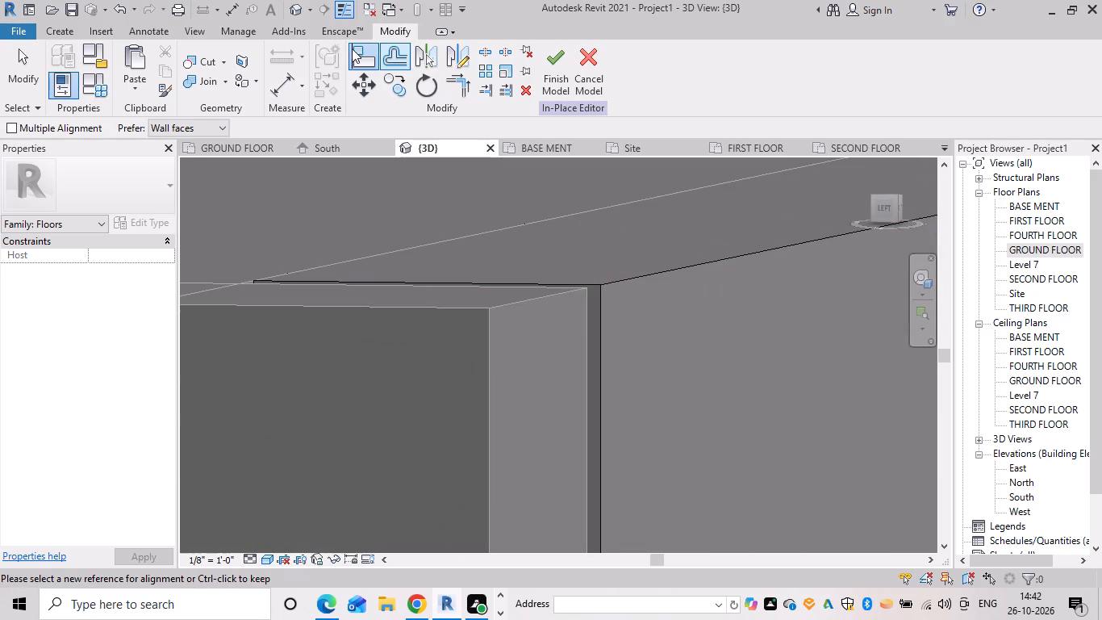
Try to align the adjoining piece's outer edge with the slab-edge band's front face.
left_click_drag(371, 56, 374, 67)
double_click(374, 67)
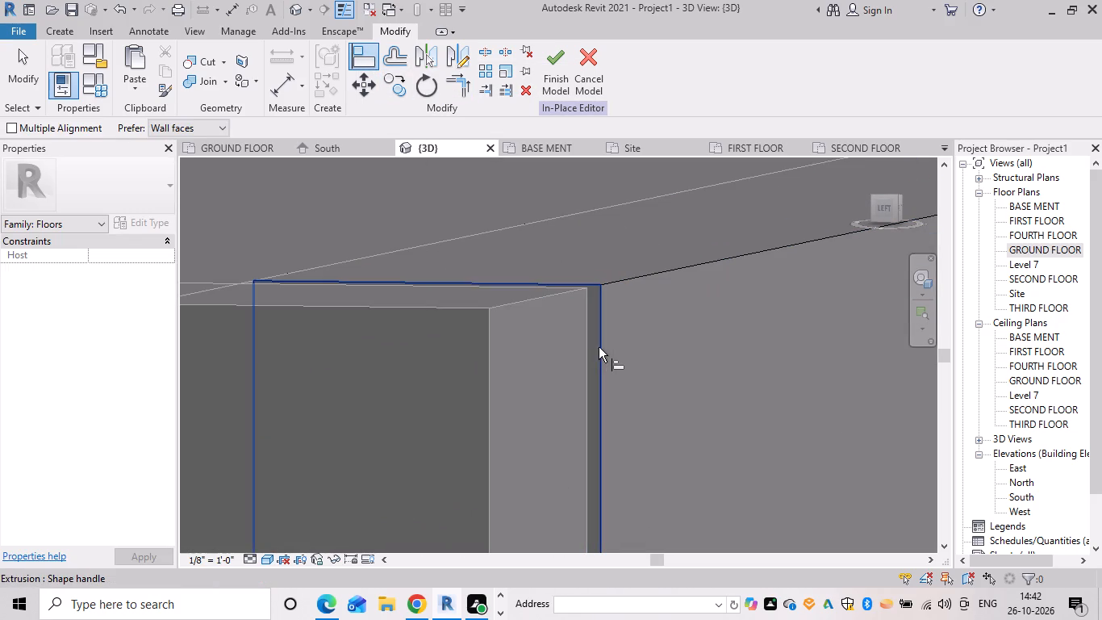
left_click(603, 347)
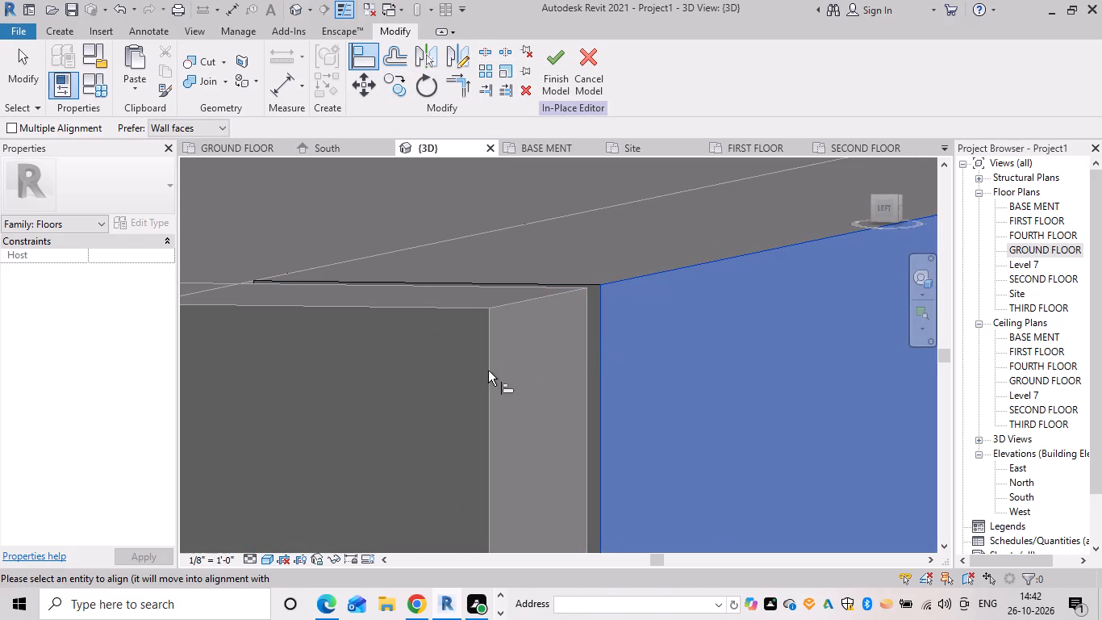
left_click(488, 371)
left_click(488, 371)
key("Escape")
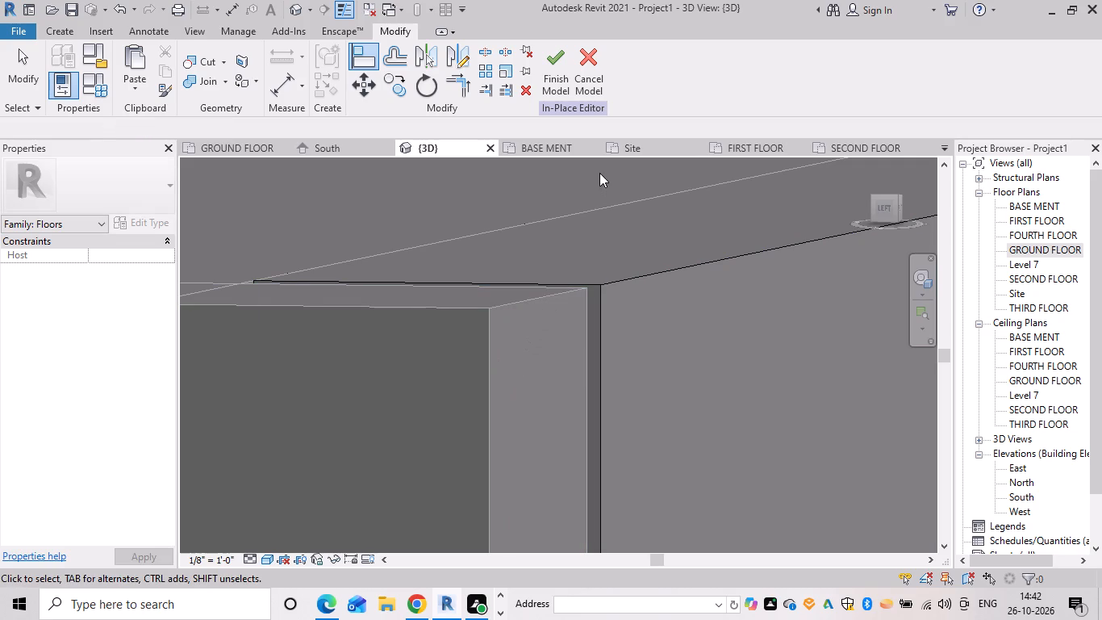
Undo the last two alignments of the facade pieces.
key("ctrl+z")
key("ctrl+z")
Align the vertical wall-end piece's outer face with the front face of the slab-edge band below it.
scroll(520, 367, "down", 12)
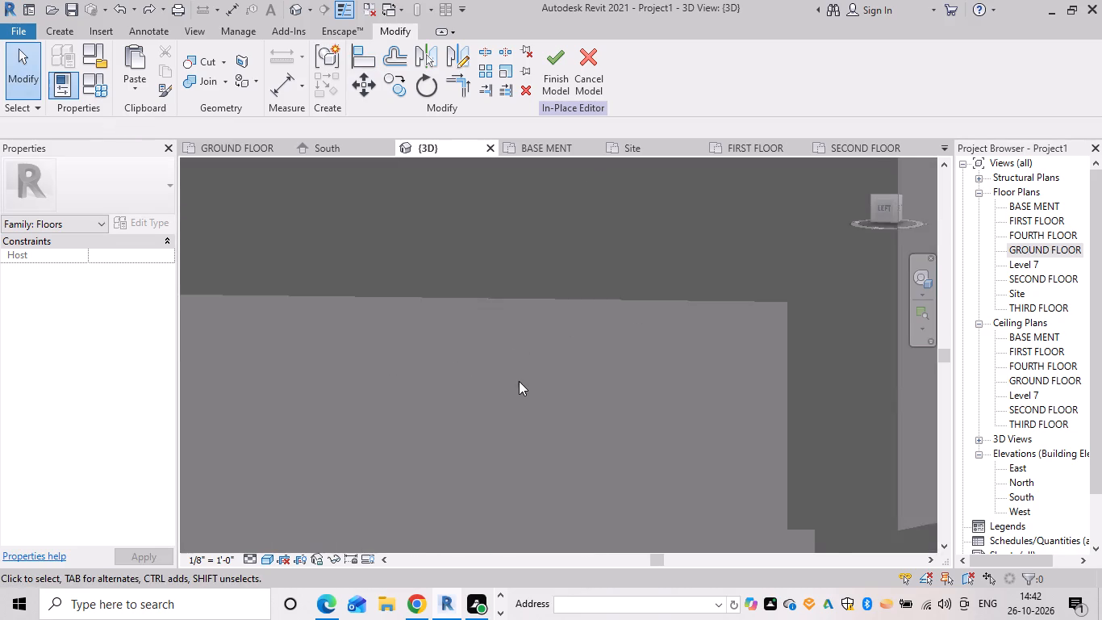
scroll(519, 381, "down", 9)
middle_click_drag(649, 383, 632, 396, "shift")
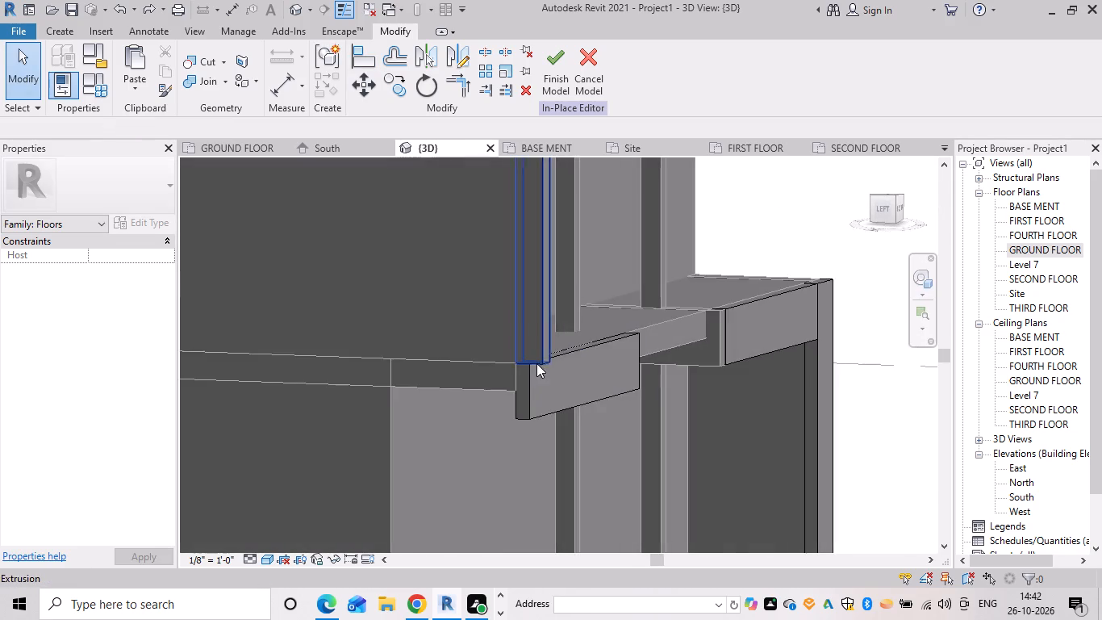
scroll(535, 363, "up", 13)
middle_click_drag(547, 402, 589, 395, "shift")
scroll(589, 395, "down", 8)
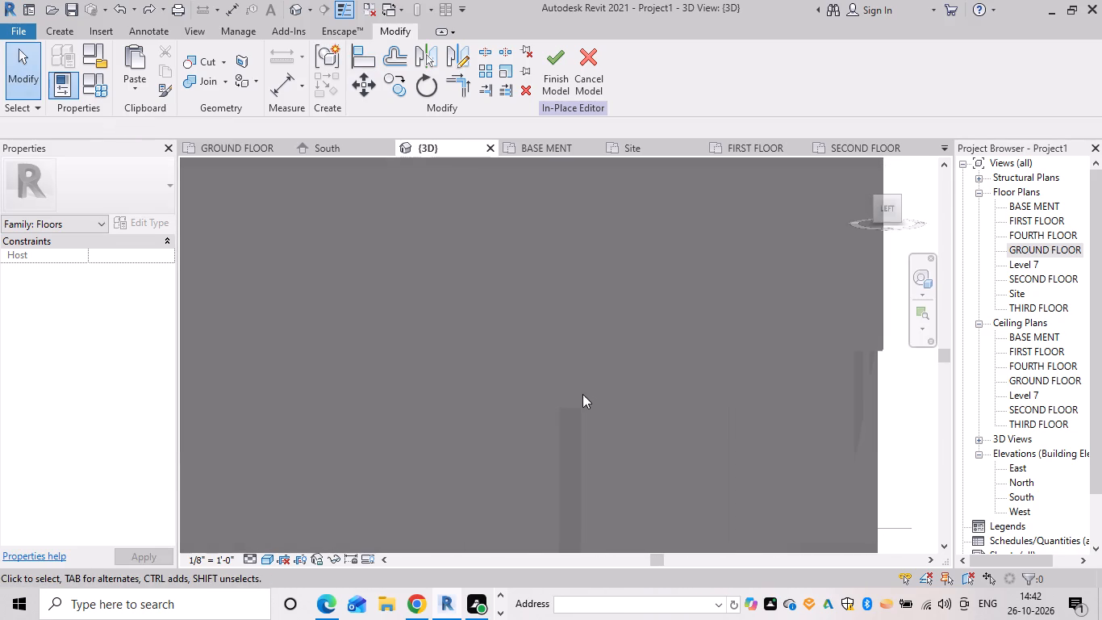
scroll(612, 391, "down", 3)
middle_click(612, 391)
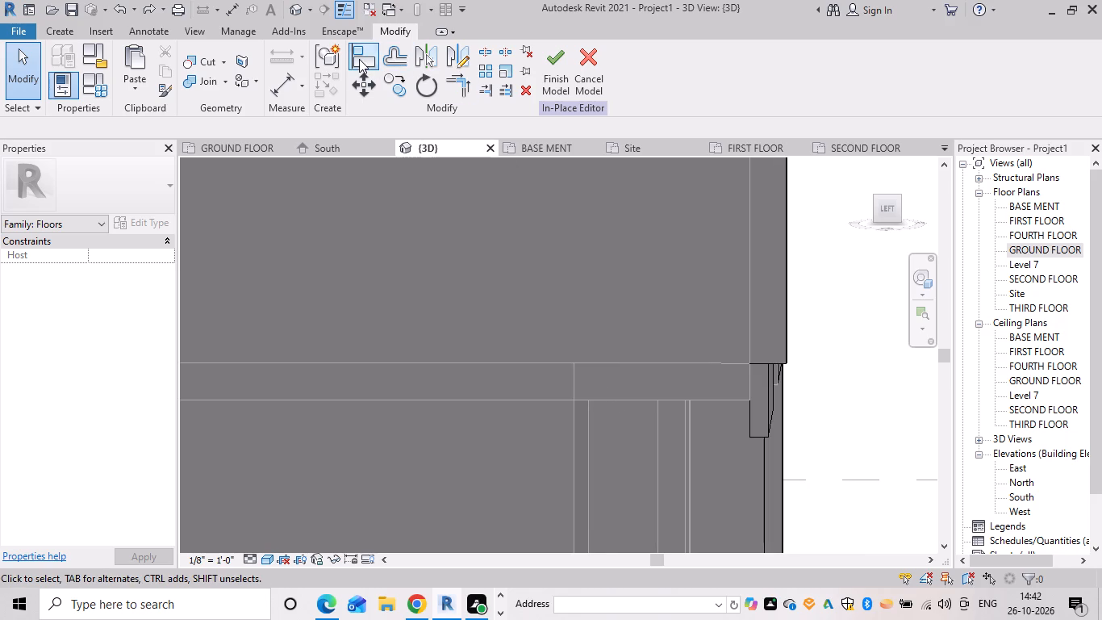
left_click(359, 59)
left_click_drag(359, 60, 378, 83)
scroll(774, 357, "up", 9)
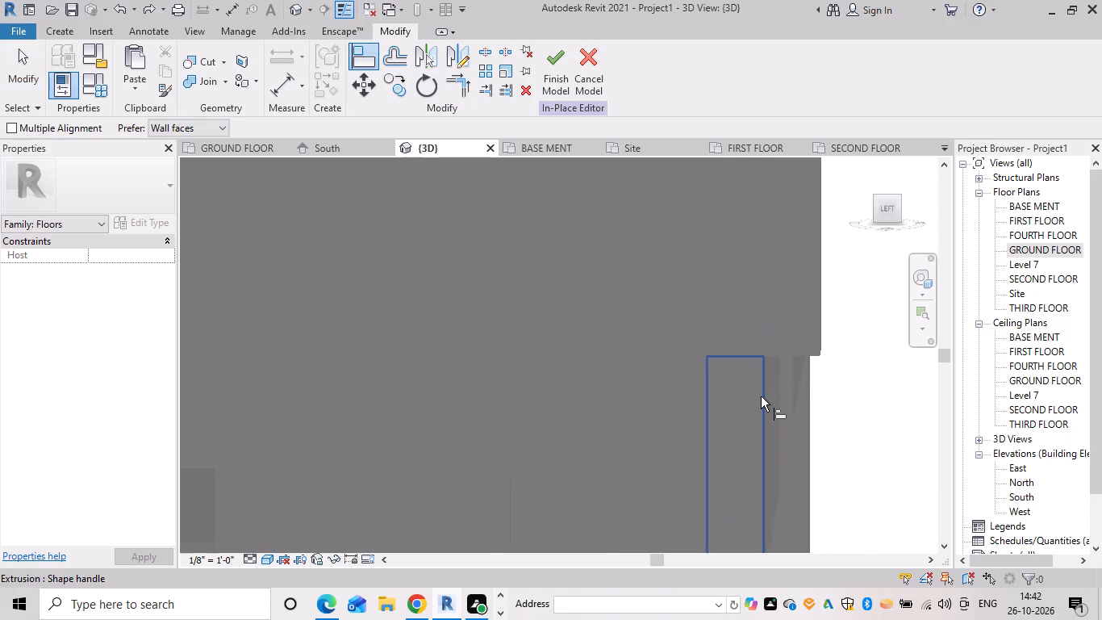
left_click(765, 394)
left_click(831, 328)
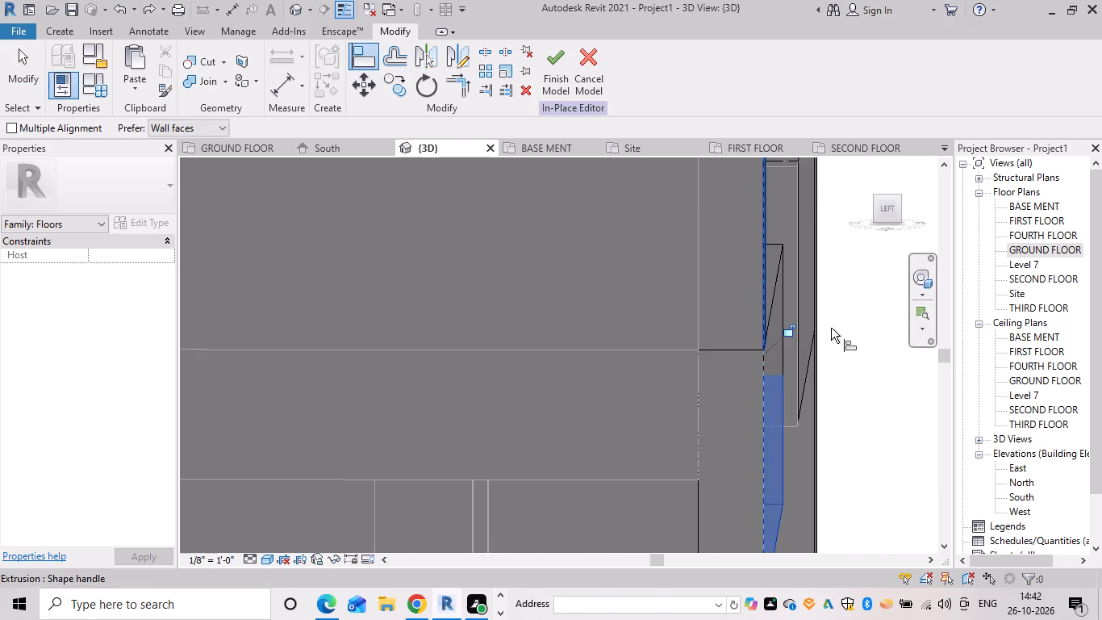
key("Escape")
Start a new extrusion, pick the floor slab's underside between two bands as its work plane, and turn off the work plane display.
scroll(819, 354, "down", 6)
middle_click_drag(816, 363, 720, 382, "shift")
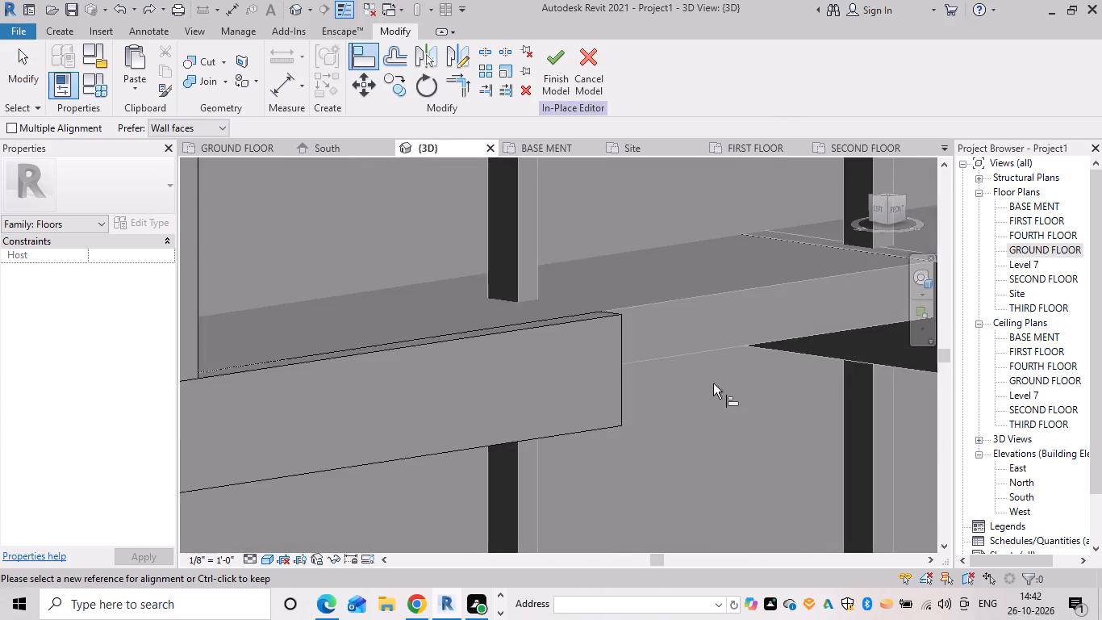
scroll(712, 383, "down", 6)
middle_click_drag(702, 396, 491, 383, "shift")
left_click(75, 34)
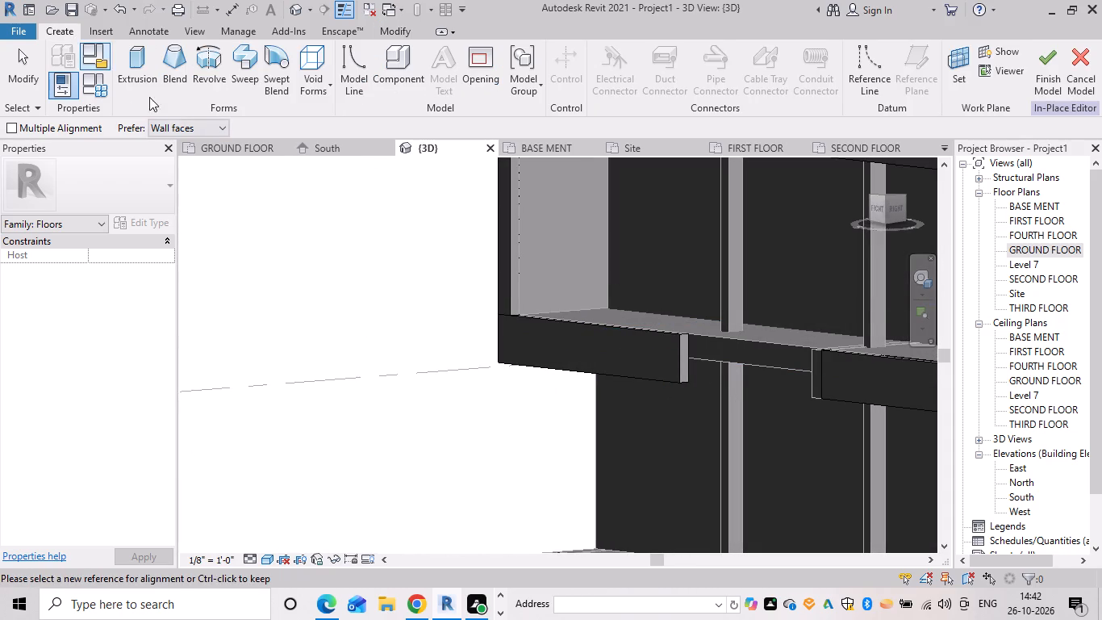
left_click(144, 70)
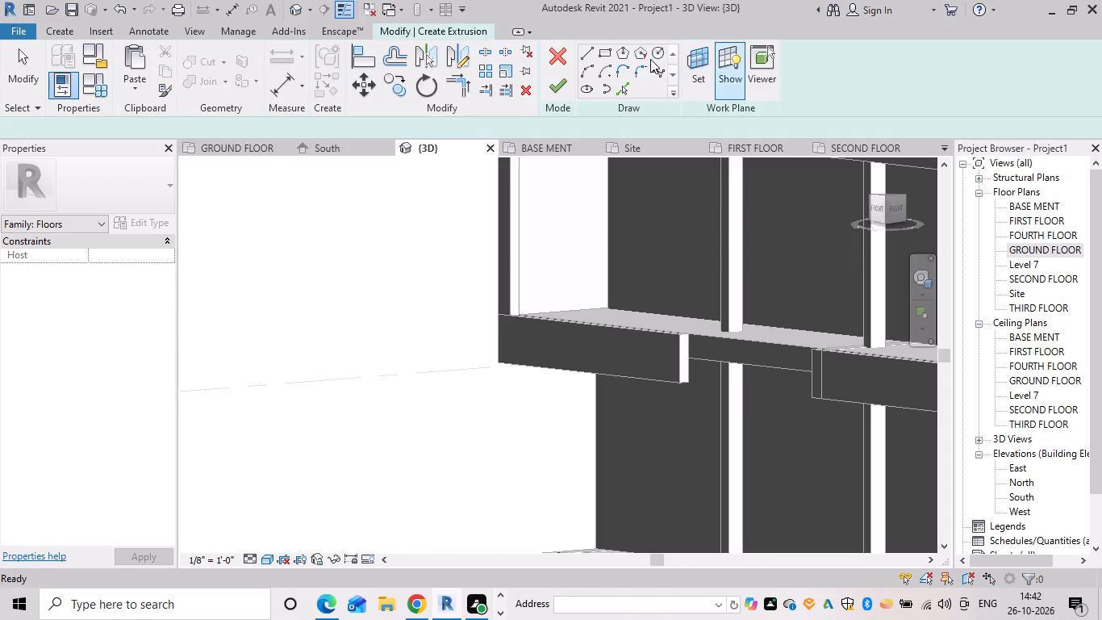
left_click(716, 62)
left_click(696, 65)
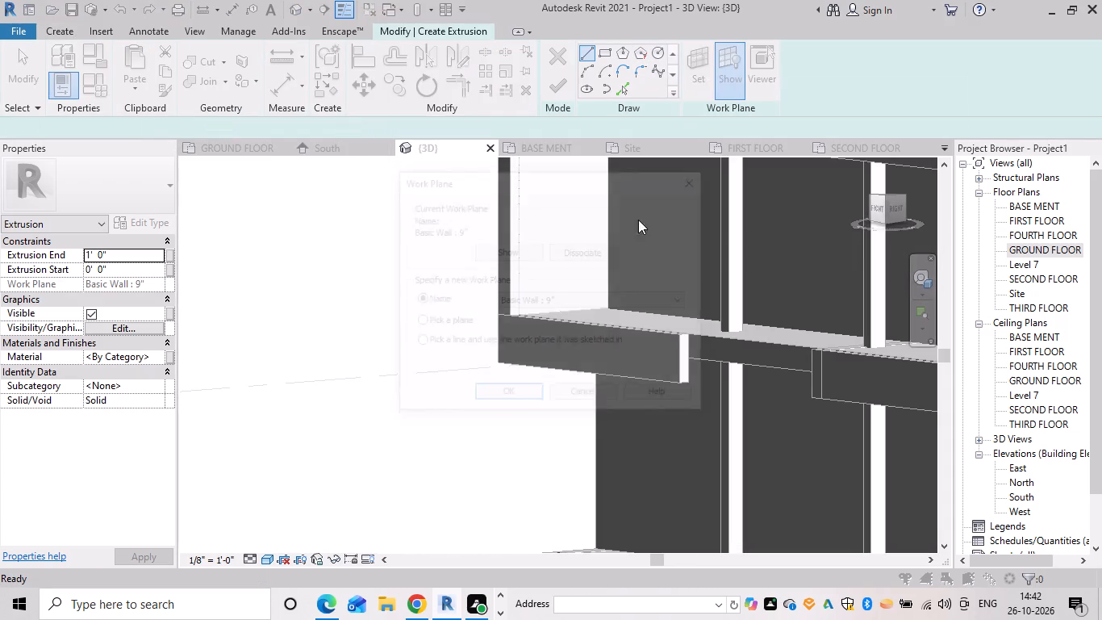
left_click(469, 320)
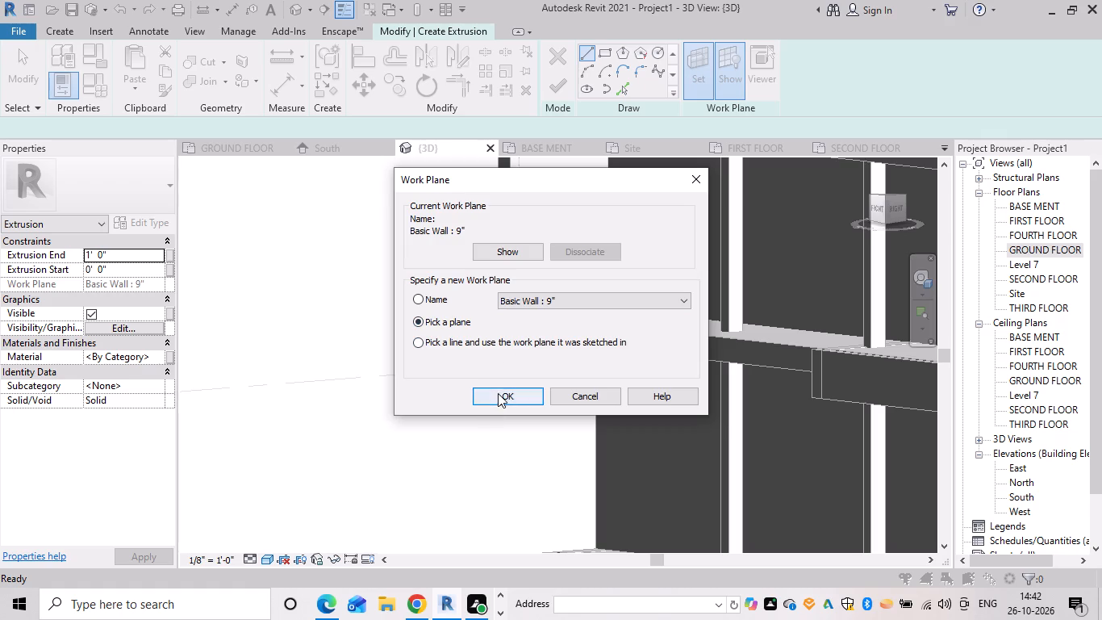
left_click(498, 393)
scroll(738, 356, "up", 4)
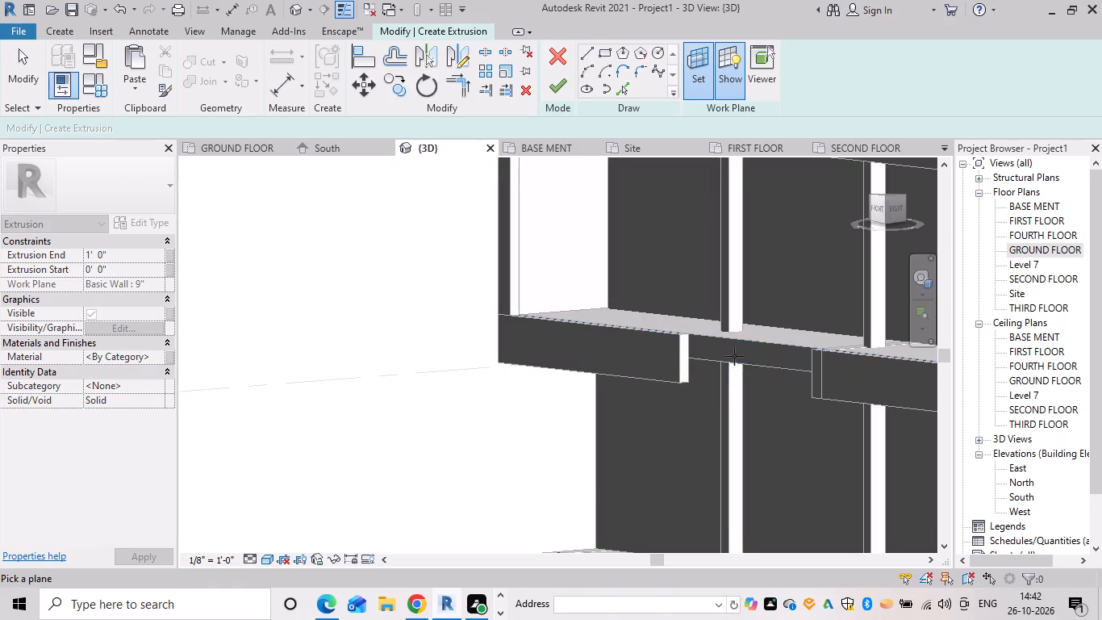
scroll(734, 356, "up", 8)
scroll(635, 344, "down", 3)
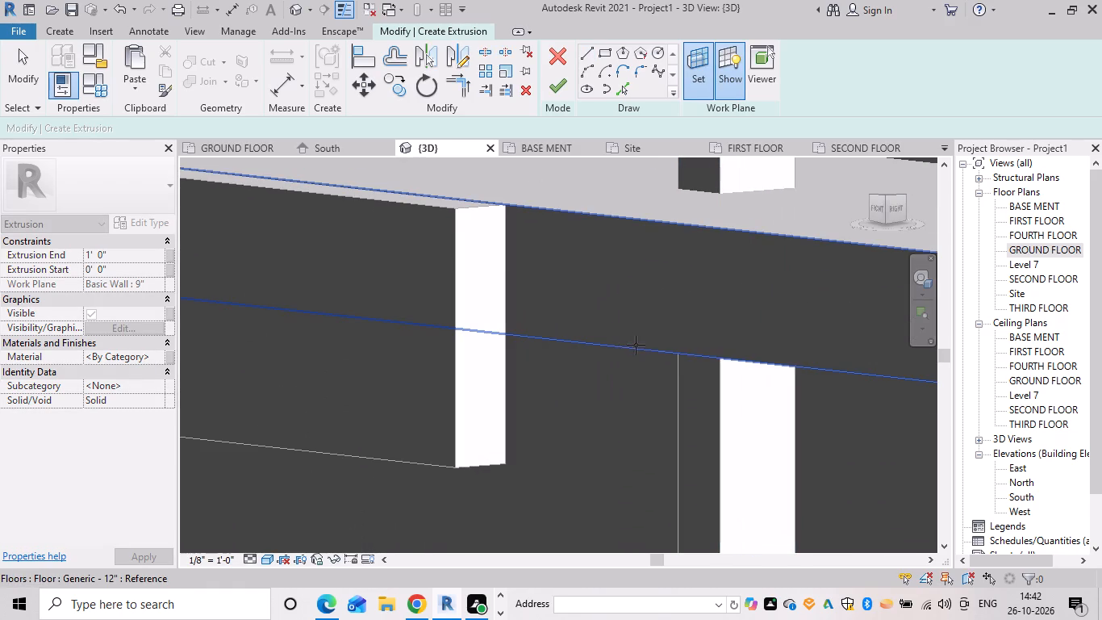
scroll(636, 345, "down", 4)
middle_click_drag(643, 407, 748, 427, "shift")
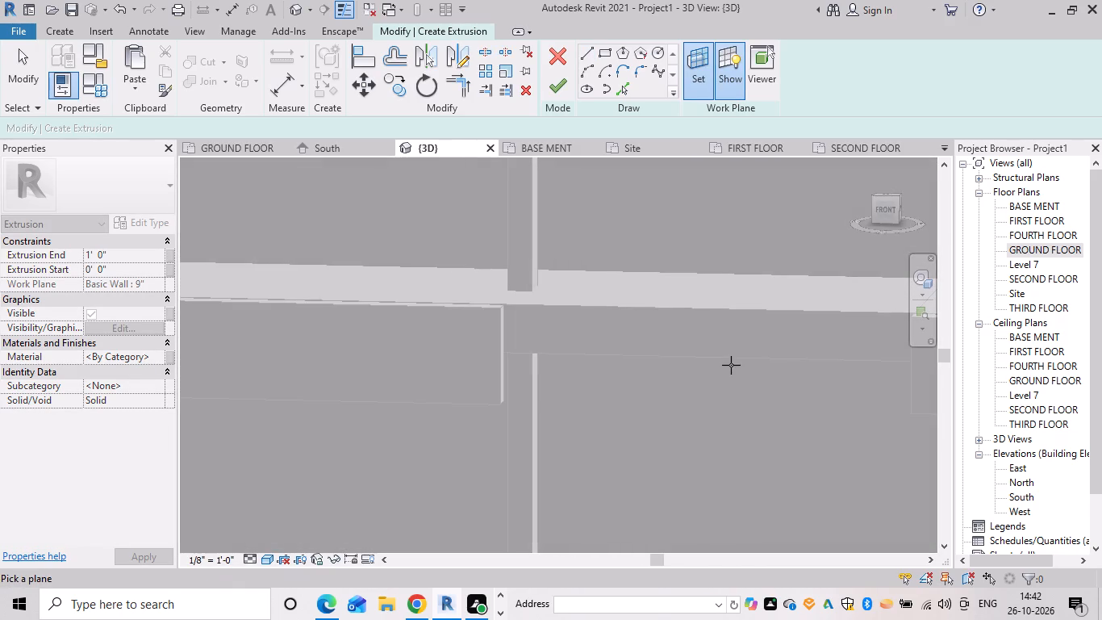
left_click(733, 358)
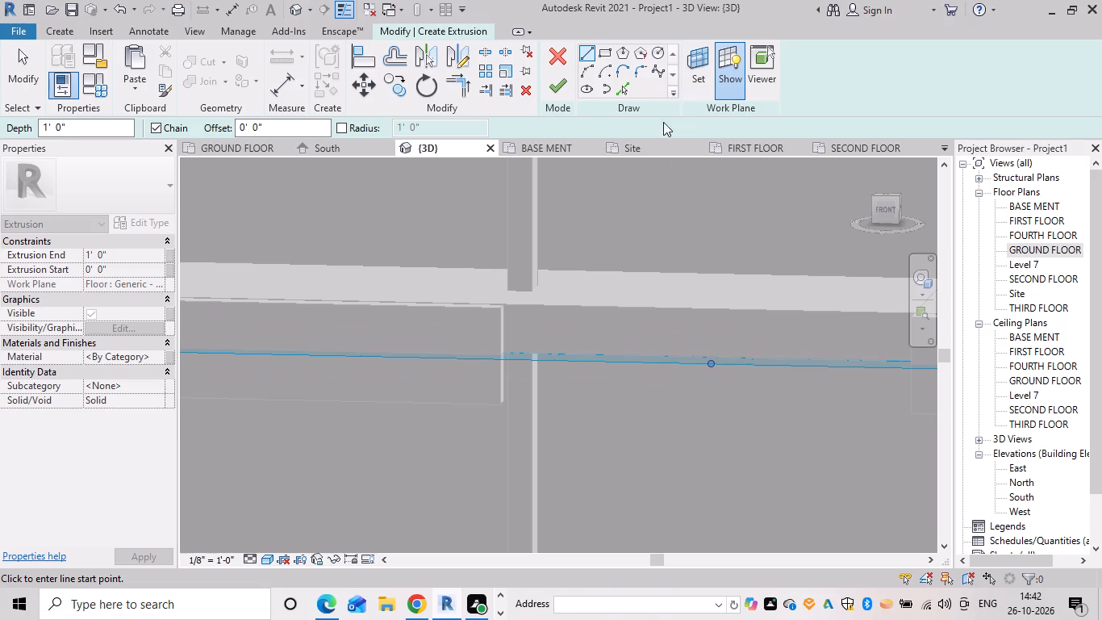
left_click(733, 69)
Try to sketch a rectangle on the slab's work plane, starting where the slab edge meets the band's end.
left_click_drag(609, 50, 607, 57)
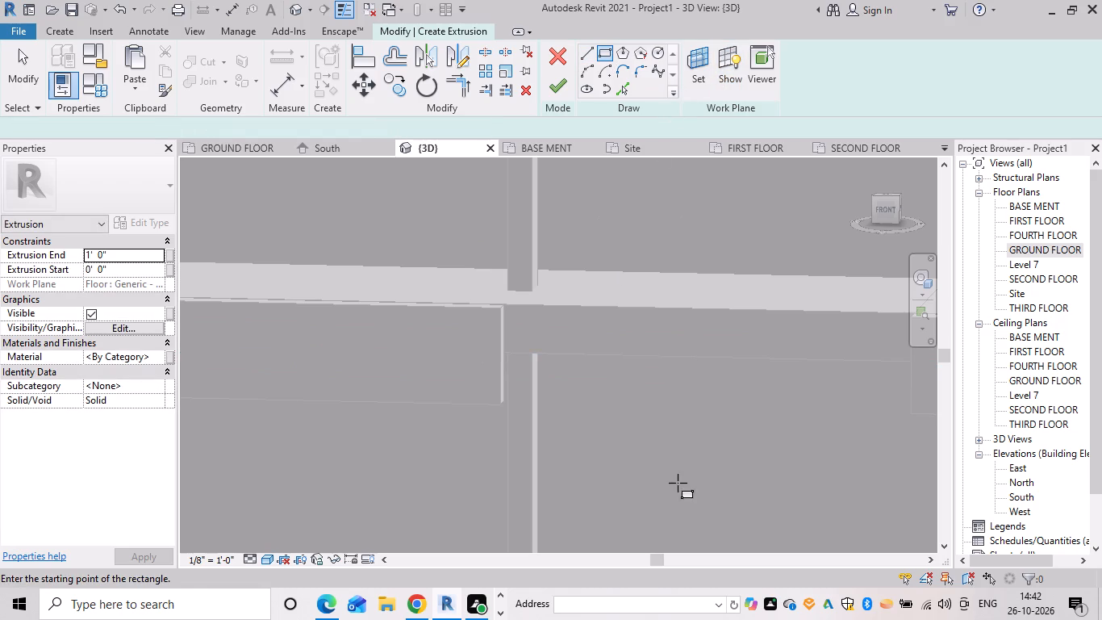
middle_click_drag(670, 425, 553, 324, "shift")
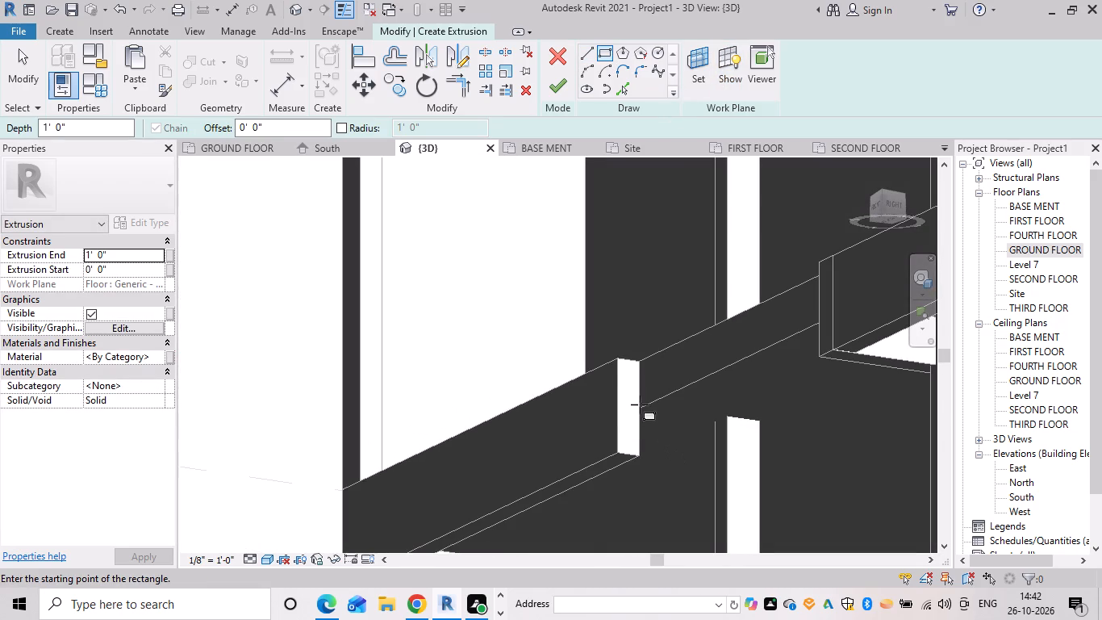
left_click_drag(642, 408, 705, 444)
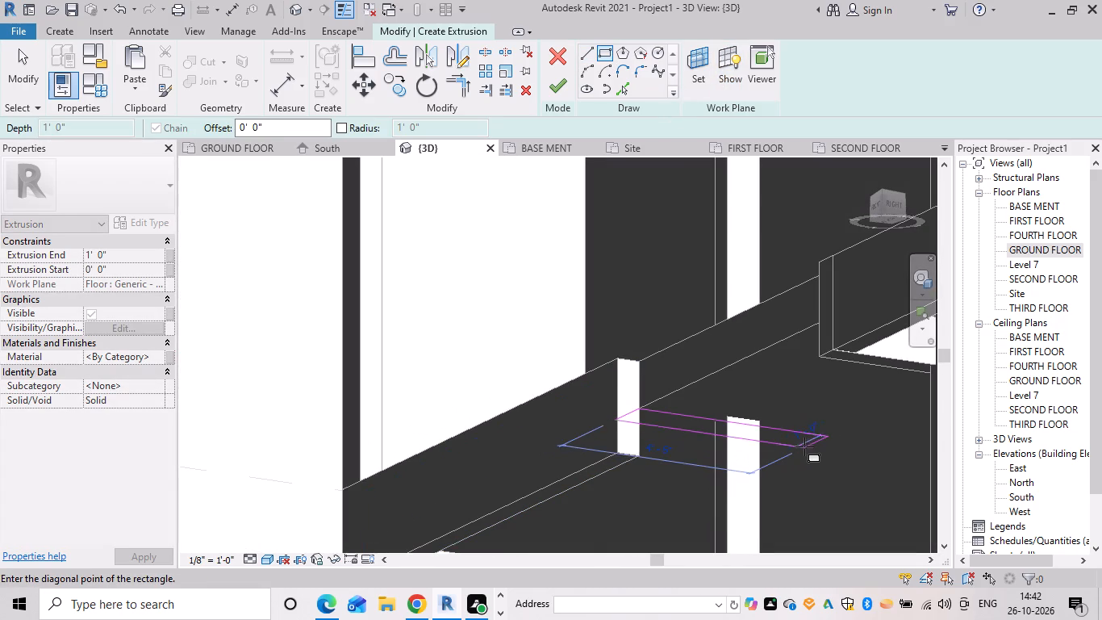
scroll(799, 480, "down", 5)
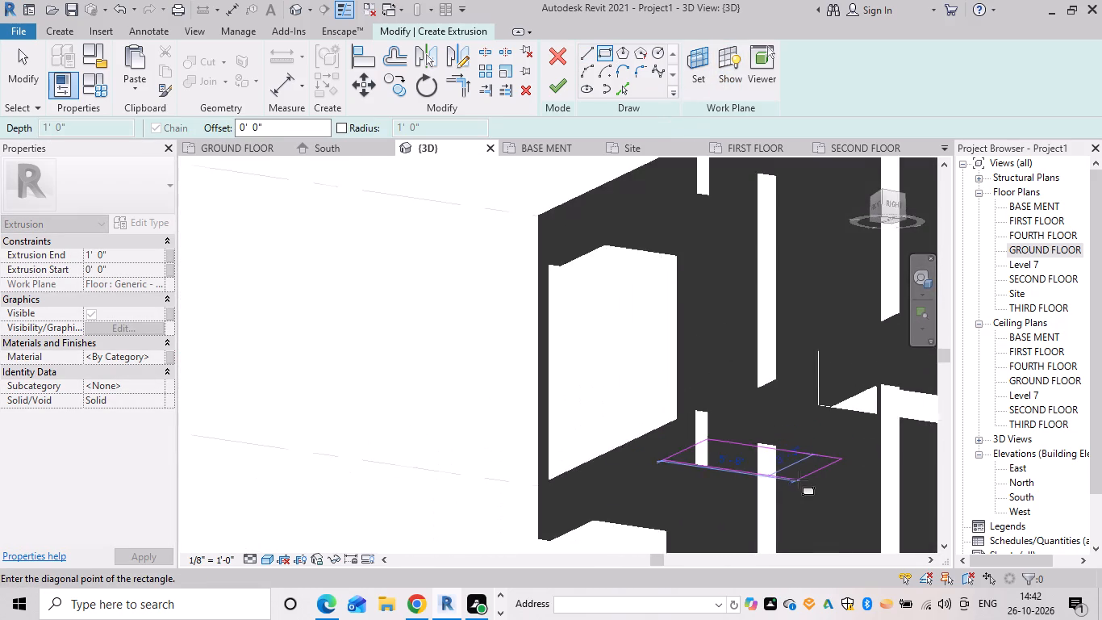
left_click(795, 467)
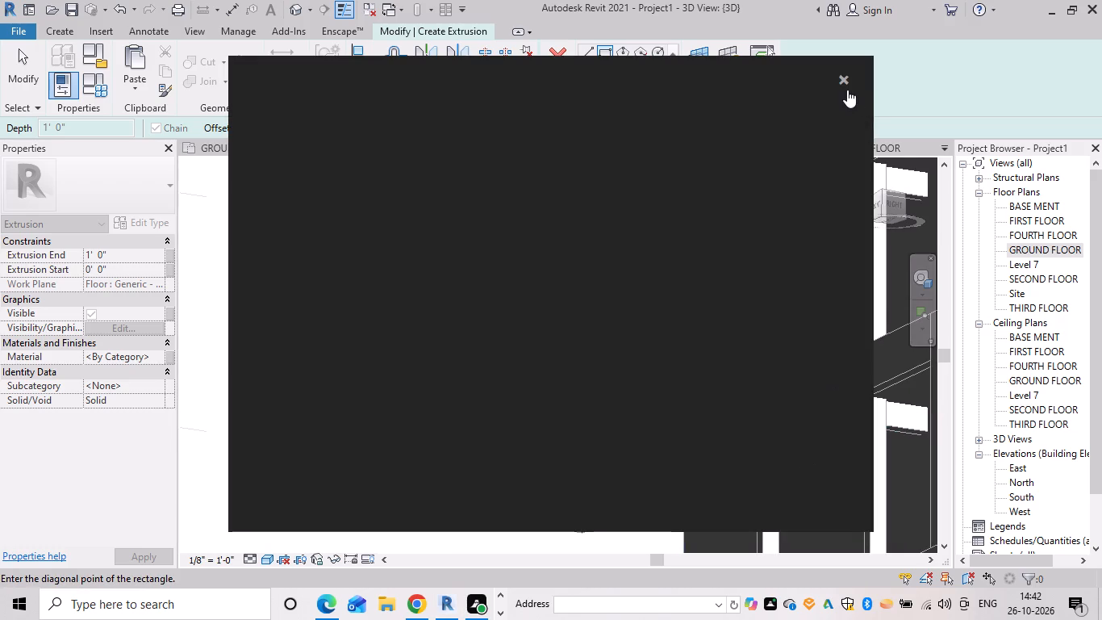
Close the Autodesk Genuine notification card covering the 3D view.
left_click(845, 82)
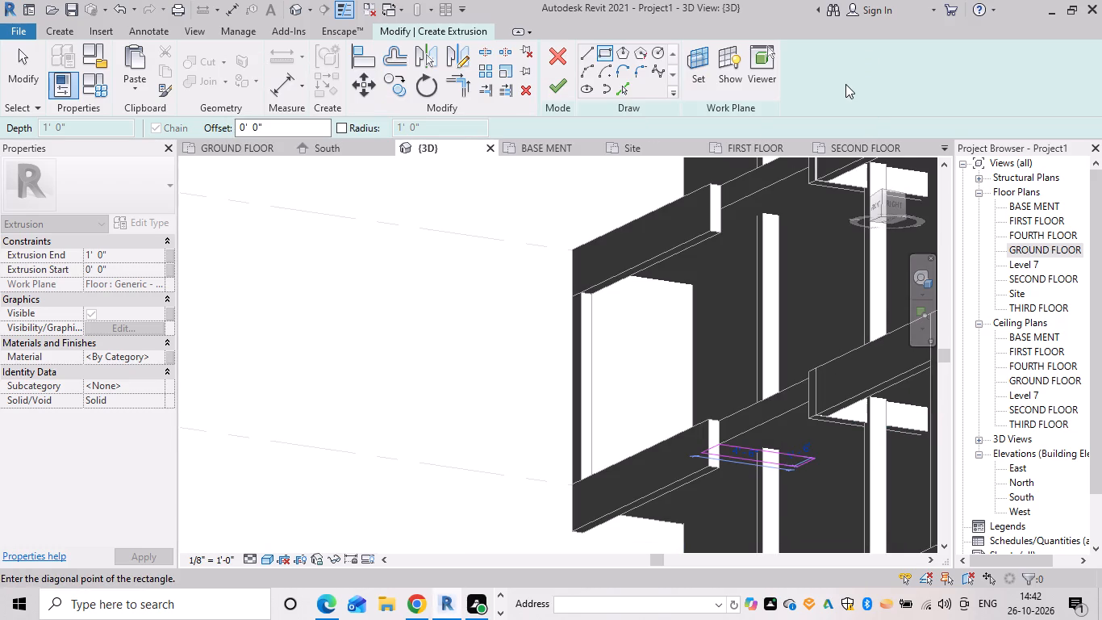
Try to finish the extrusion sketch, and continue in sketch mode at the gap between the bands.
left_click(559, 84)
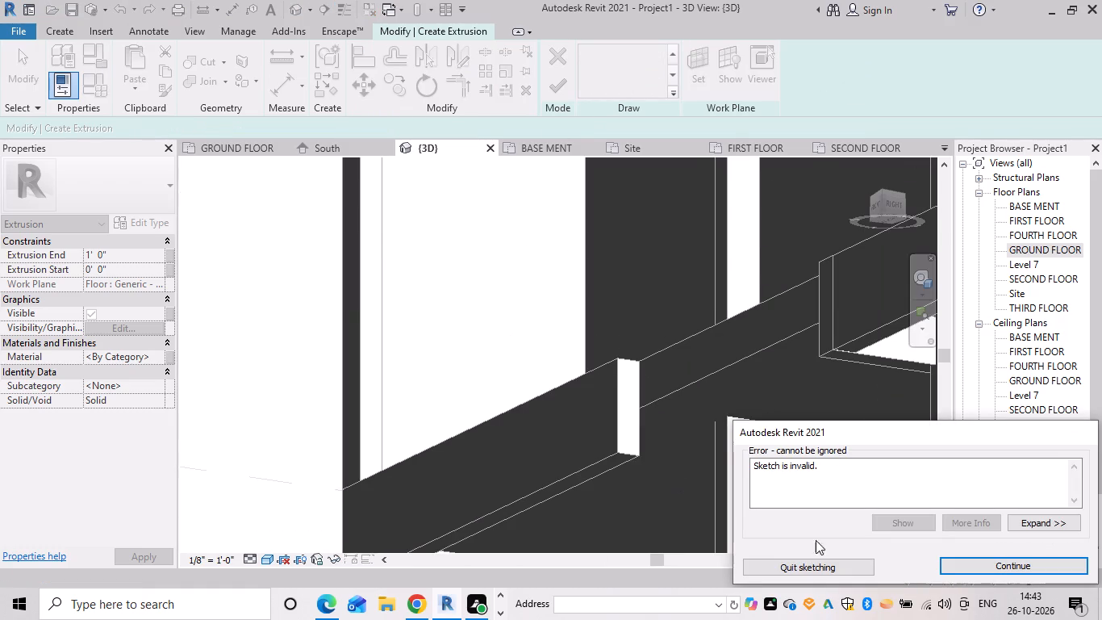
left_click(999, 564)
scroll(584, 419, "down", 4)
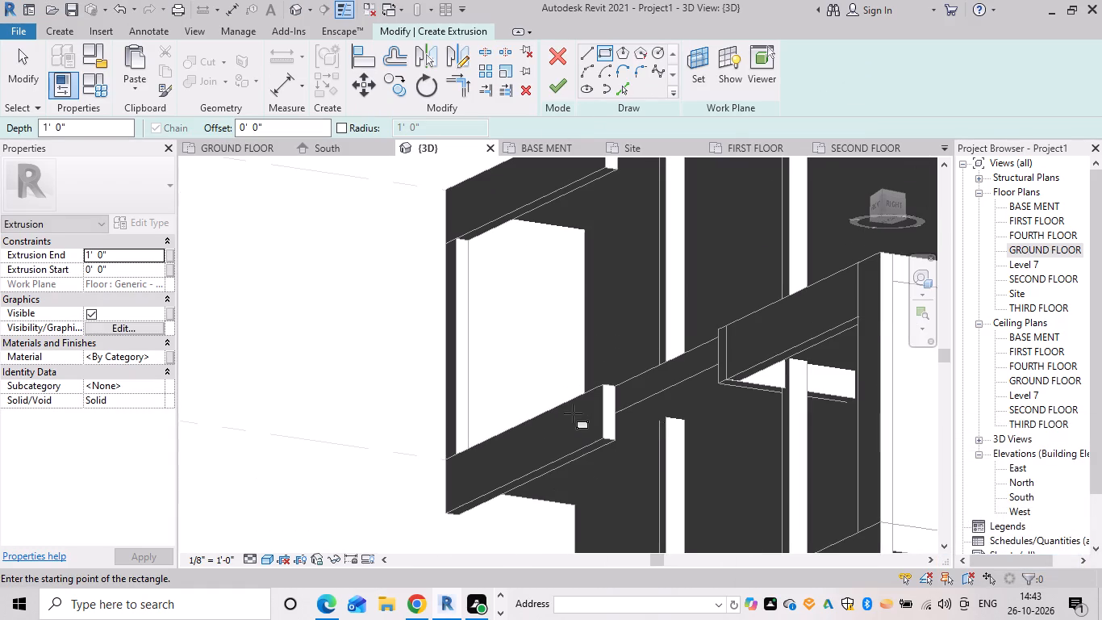
Sketch a rectangle about 4' long and 10" wide on the slab's underside from the band's end corner, and finish the extrusion sketch.
middle_click_drag(585, 400, 799, 562, "shift")
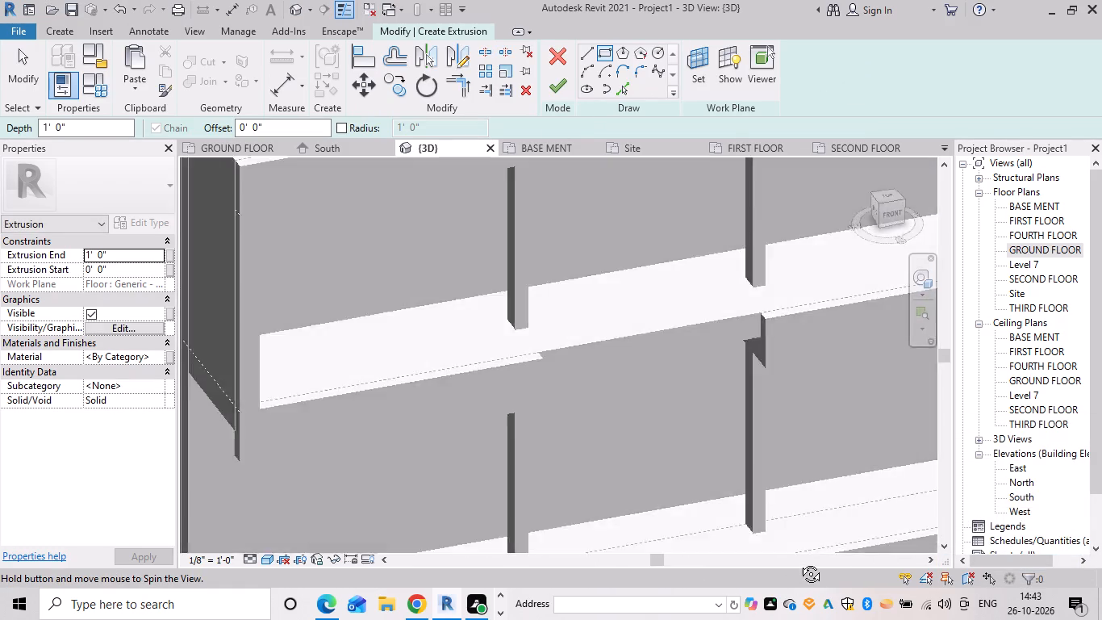
middle_click_drag(799, 562, 572, 551, "shift")
scroll(618, 298, "up", 5)
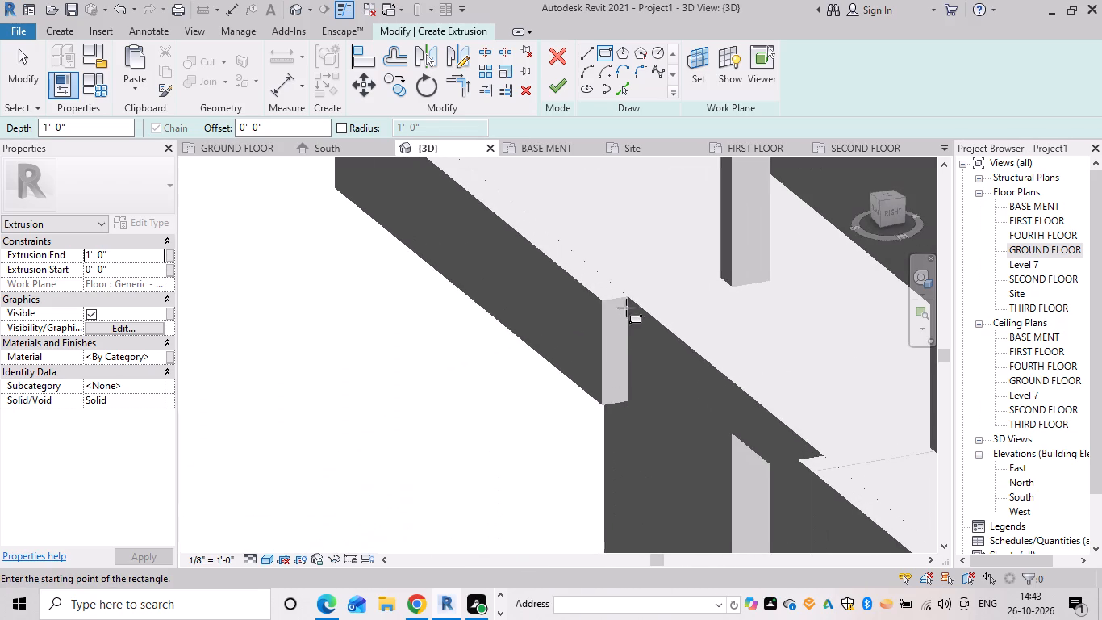
left_click_drag(628, 295, 668, 309)
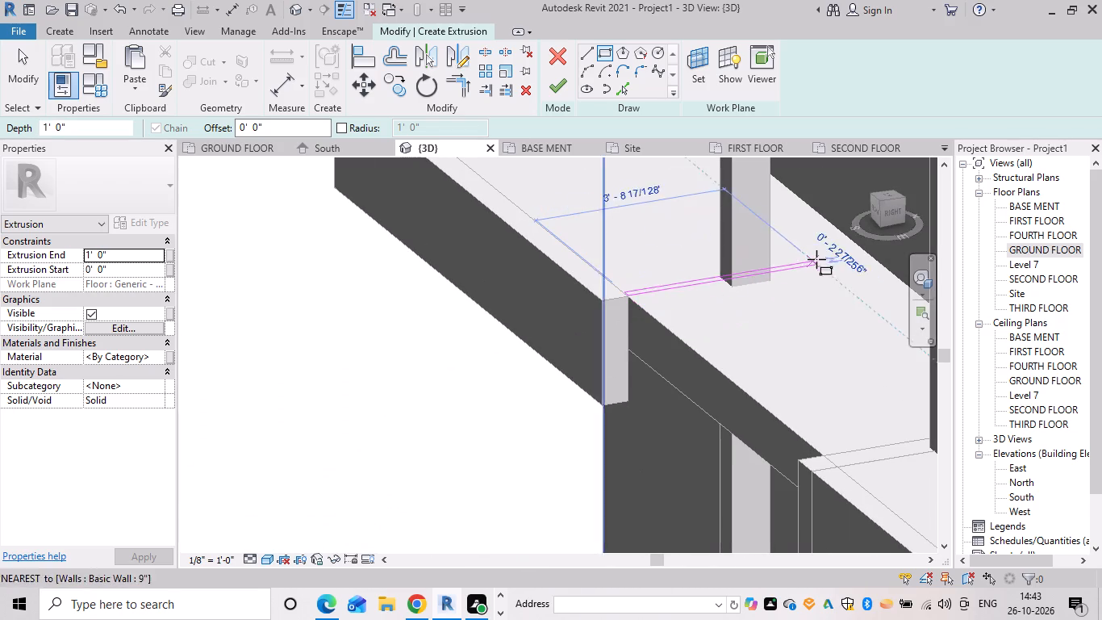
left_click(892, 271)
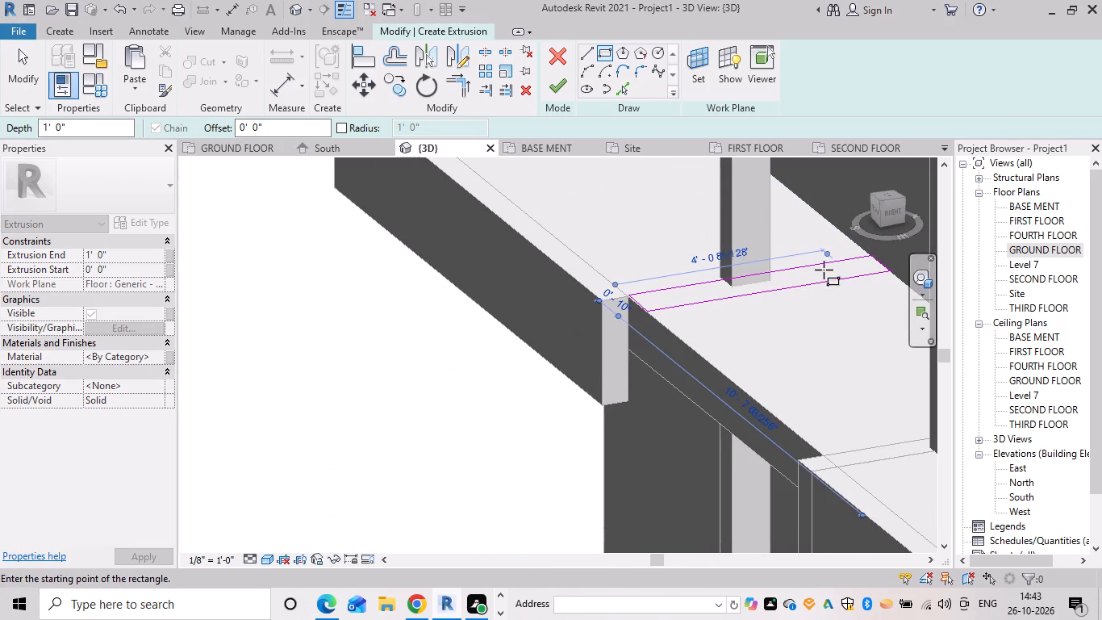
left_click(557, 81)
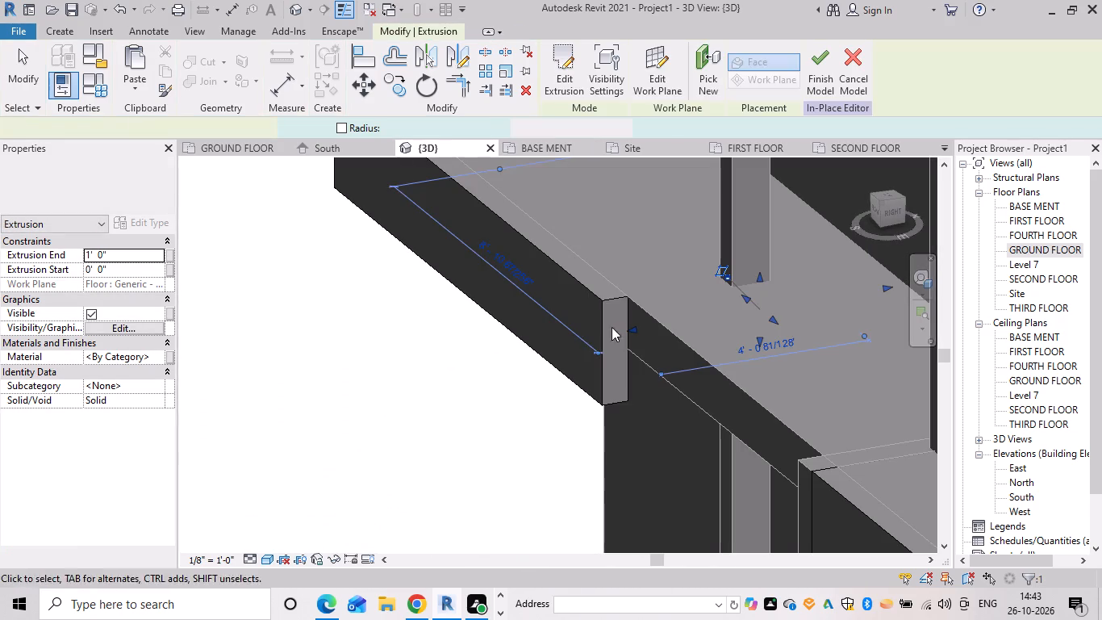
From the front view, move both side faces of the new piece to make a strip about 2 1/8" wide at the band's end.
scroll(571, 333, "down", 2)
middle_click_drag(641, 450, 586, 249, "shift")
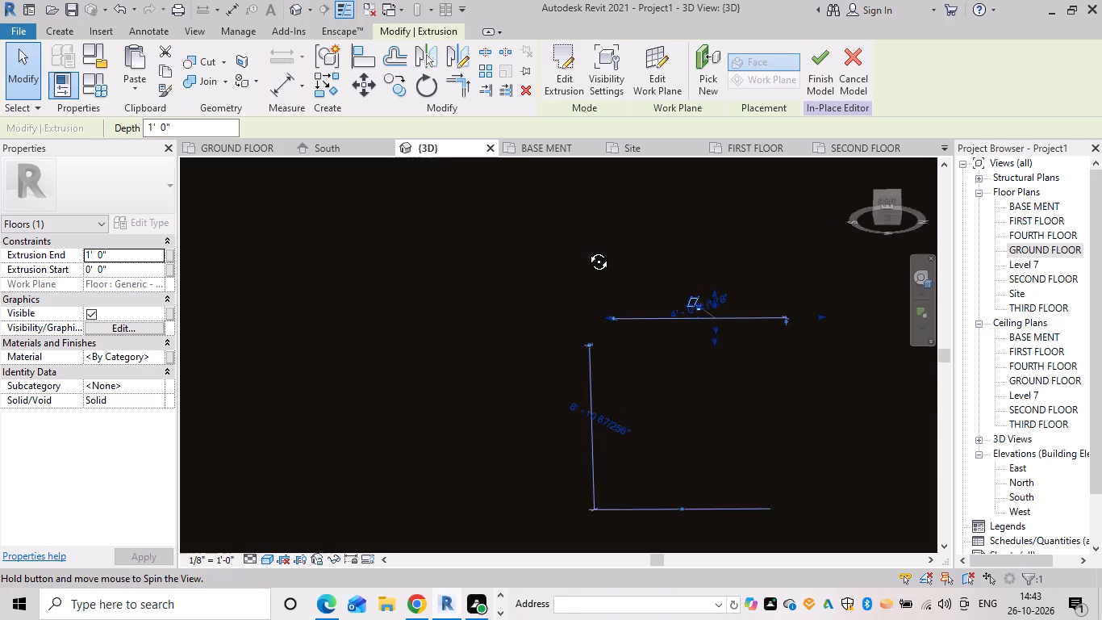
middle_click_drag(586, 249, 735, 340, "shift")
middle_click_drag(727, 351, 703, 353, "shift")
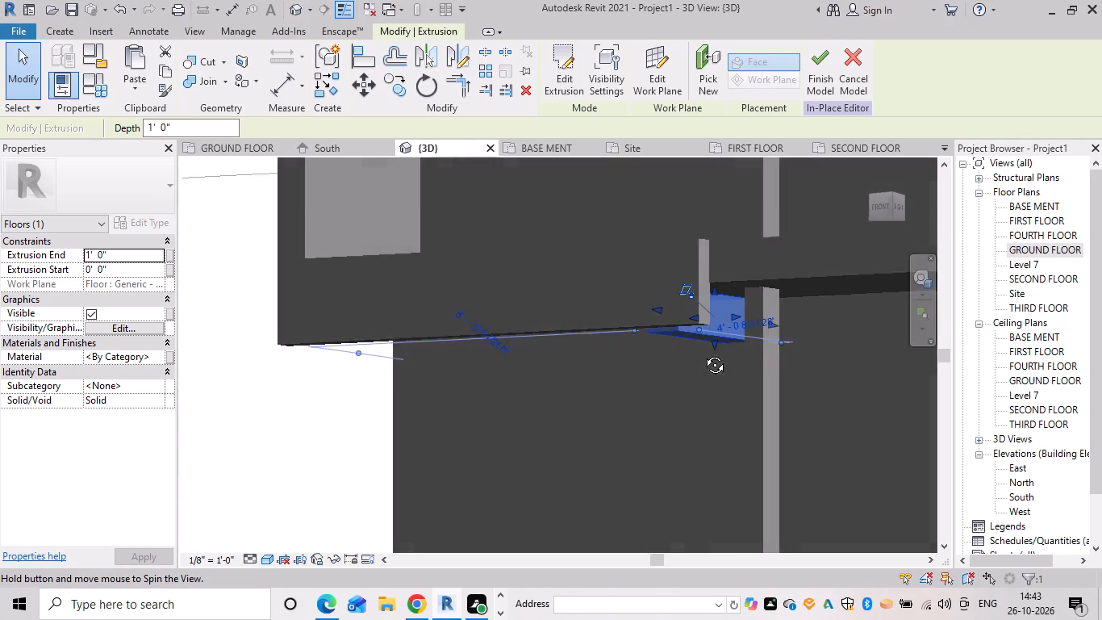
middle_click_drag(703, 353, 694, 366, "shift")
scroll(693, 364, "up", 1, "shift")
middle_click_drag(680, 402, 751, 428, "shift")
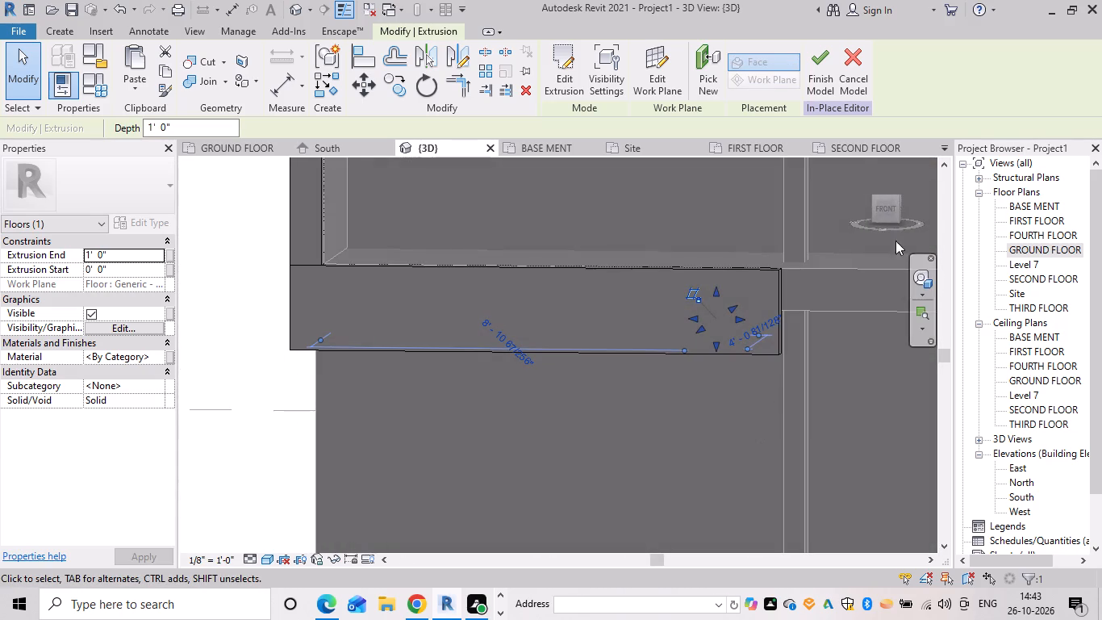
left_click(883, 210)
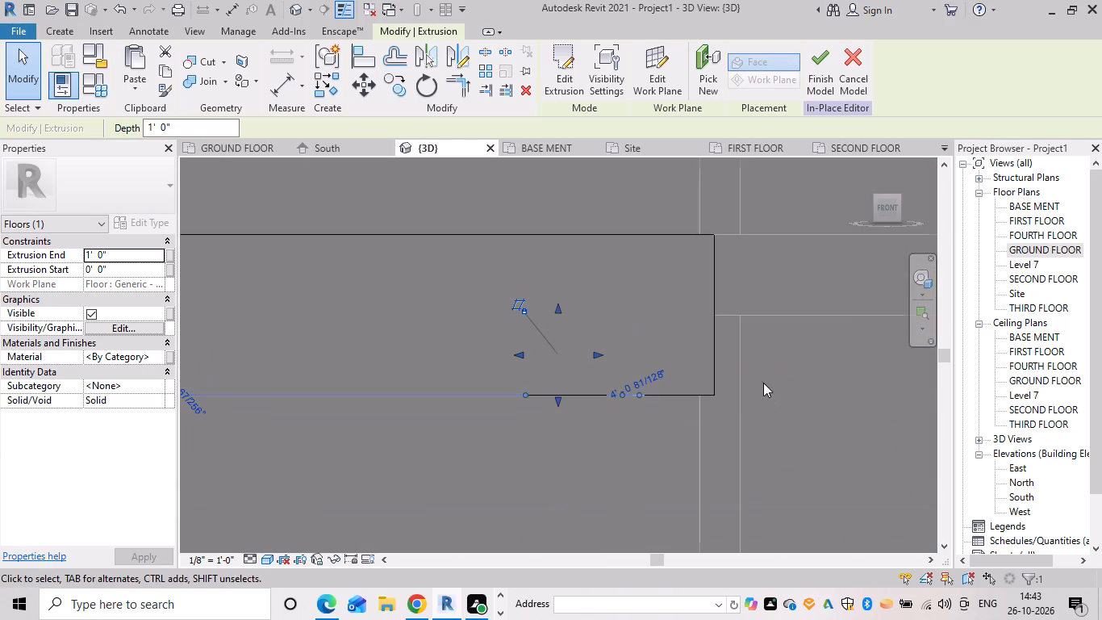
left_click_drag(595, 354, 713, 354)
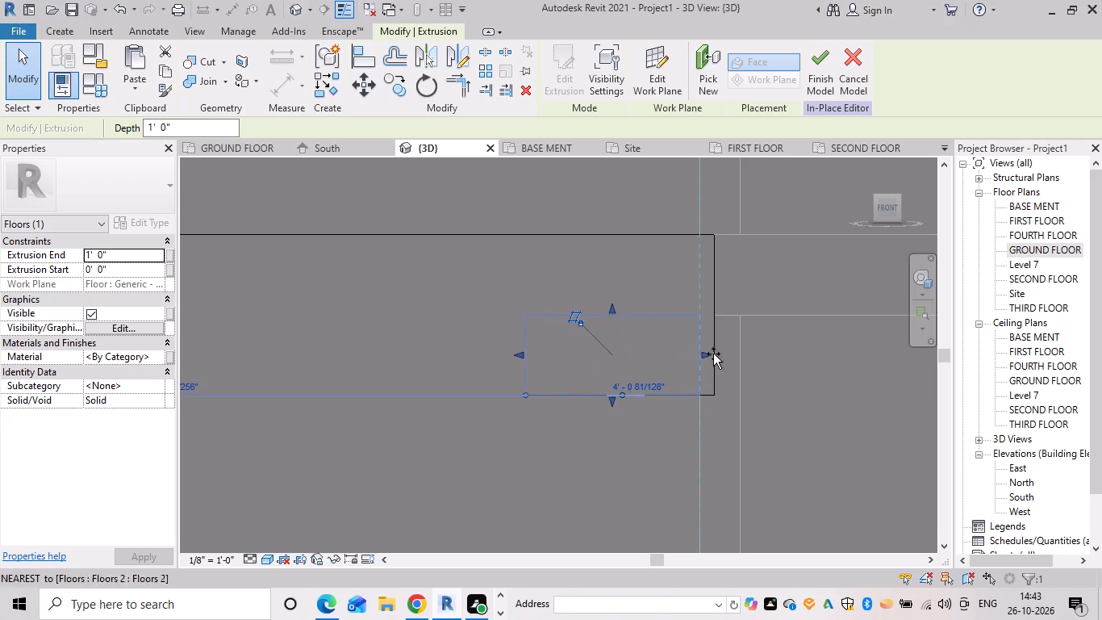
left_click_drag(713, 354, 727, 348)
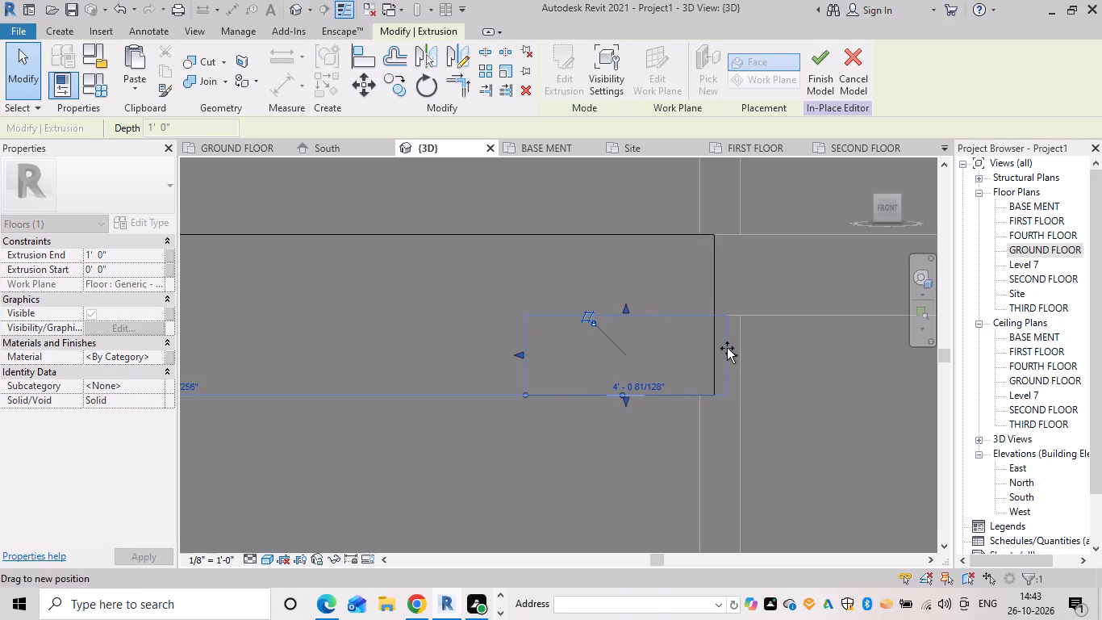
left_click_drag(727, 348, 719, 346)
left_click_drag(521, 351, 688, 350)
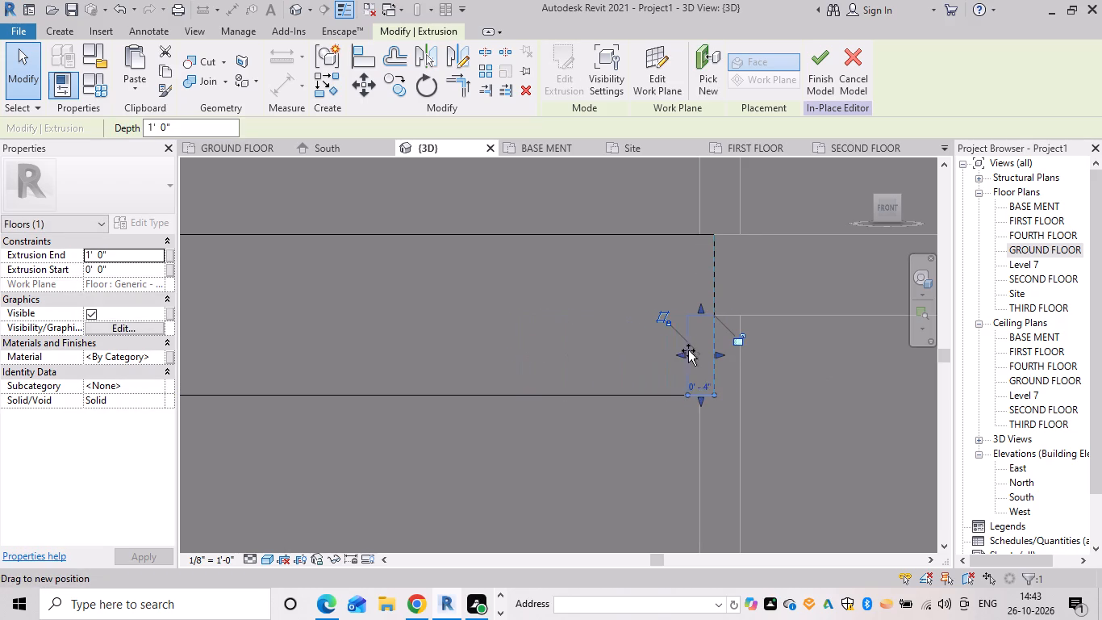
left_click_drag(688, 350, 701, 348)
Stretch the strip upward to the band's top edge, giving it a depth of 2' 0".
scroll(826, 396, "down", 5)
scroll(808, 405, "up", 1, "shift")
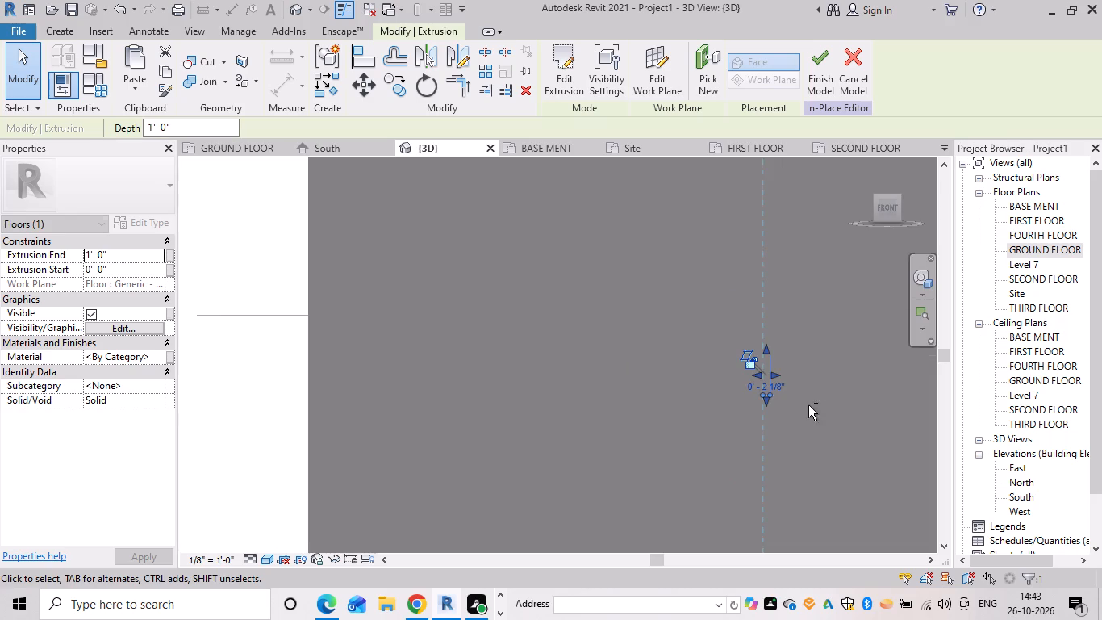
middle_click_drag(806, 405, 685, 425, "shift")
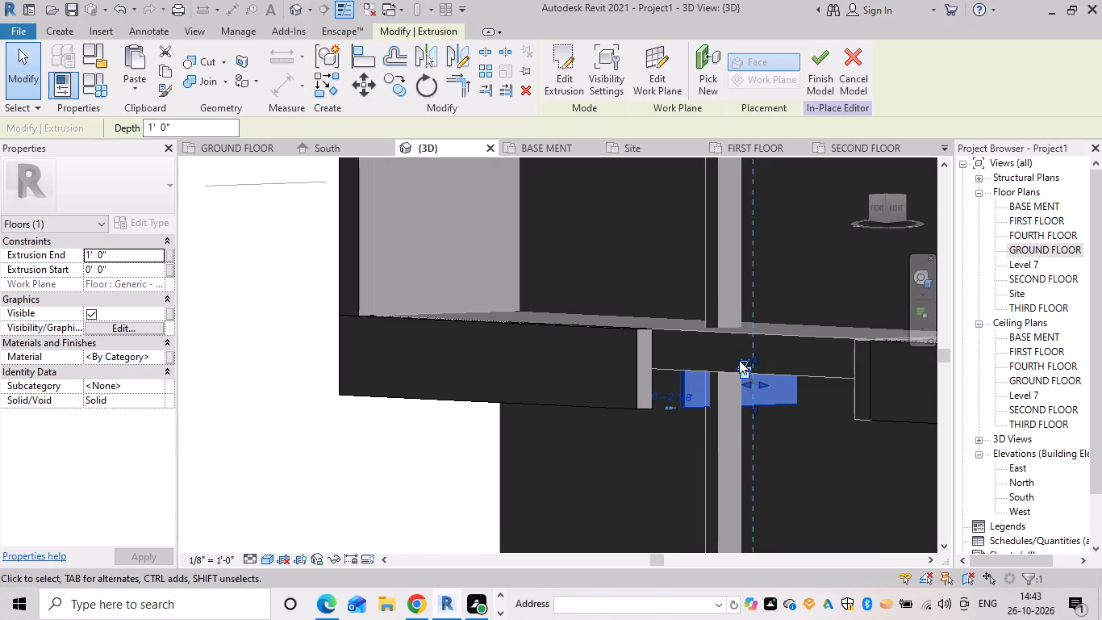
left_click_drag(754, 358, 759, 322)
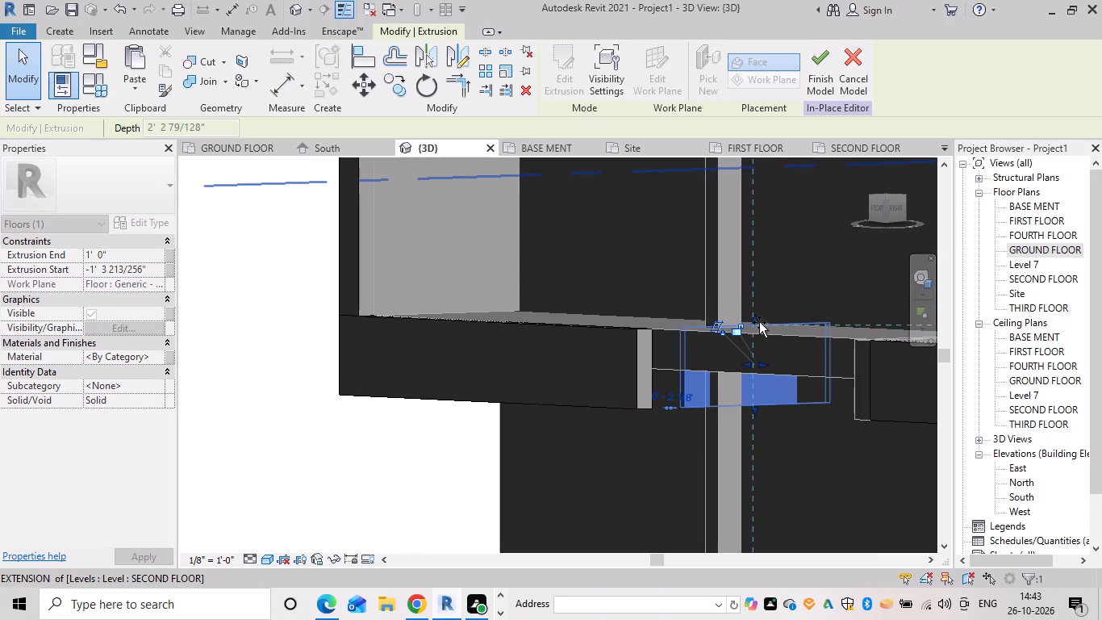
left_click_drag(759, 322, 759, 324)
Stretch the strip's outer end across the band's end face toward the band's outer face.
left_click_drag(676, 366, 663, 368)
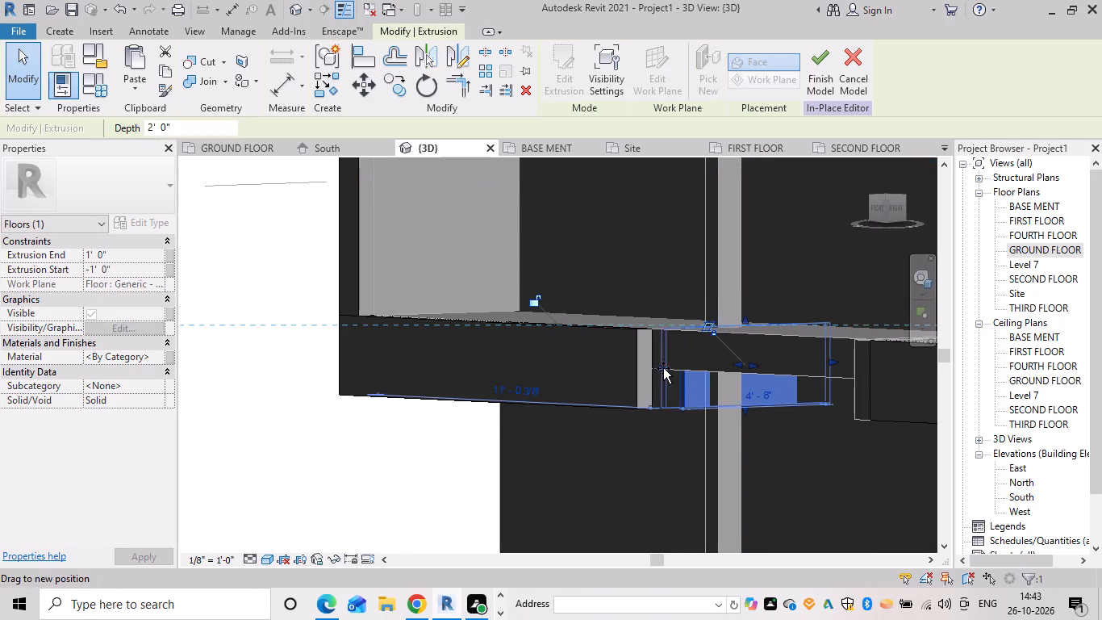
left_click_drag(663, 368, 639, 374)
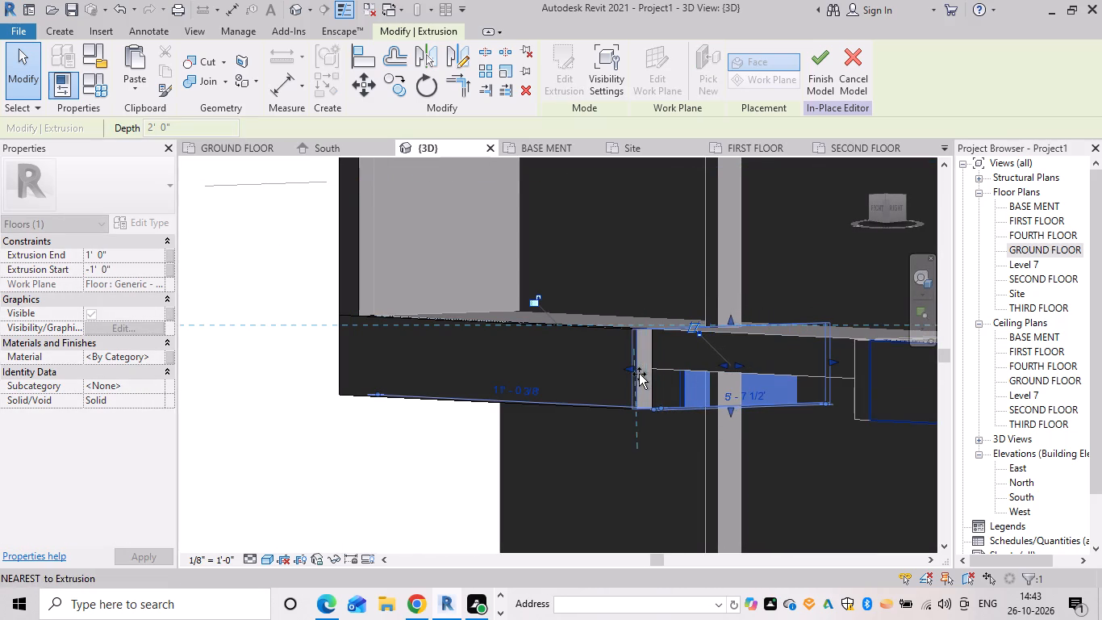
left_click_drag(639, 374, 643, 373)
left_click(583, 448)
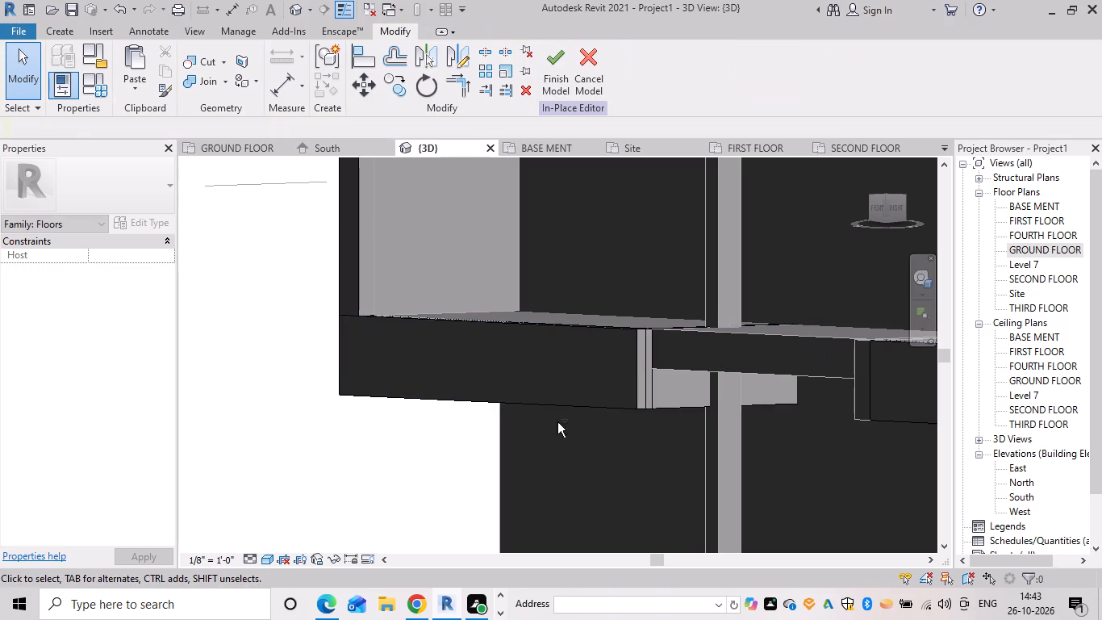
Widen the strip at the band's end by moving one side face past the band's end and the opposite one further into the band.
middle_click_drag(561, 423, 666, 458, "shift")
middle_click_drag(698, 454, 594, 447, "shift")
scroll(653, 446, "up", 1)
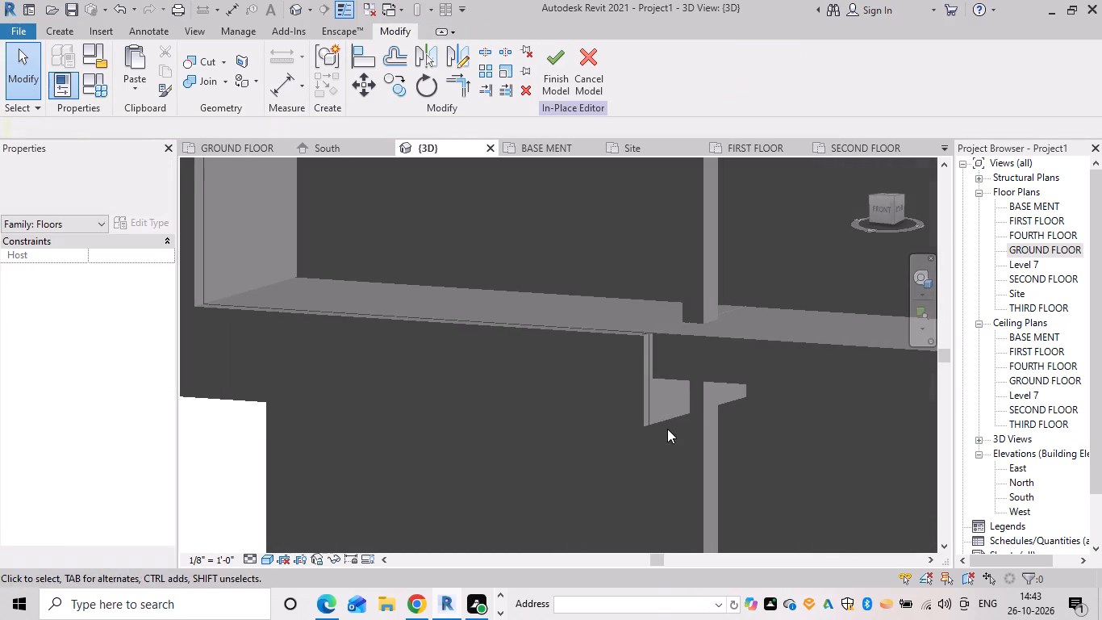
scroll(667, 426, "up", 6)
scroll(652, 437, "up", 1, "shift")
middle_click_drag(650, 436, 581, 480, "shift")
scroll(482, 274, "up", 3)
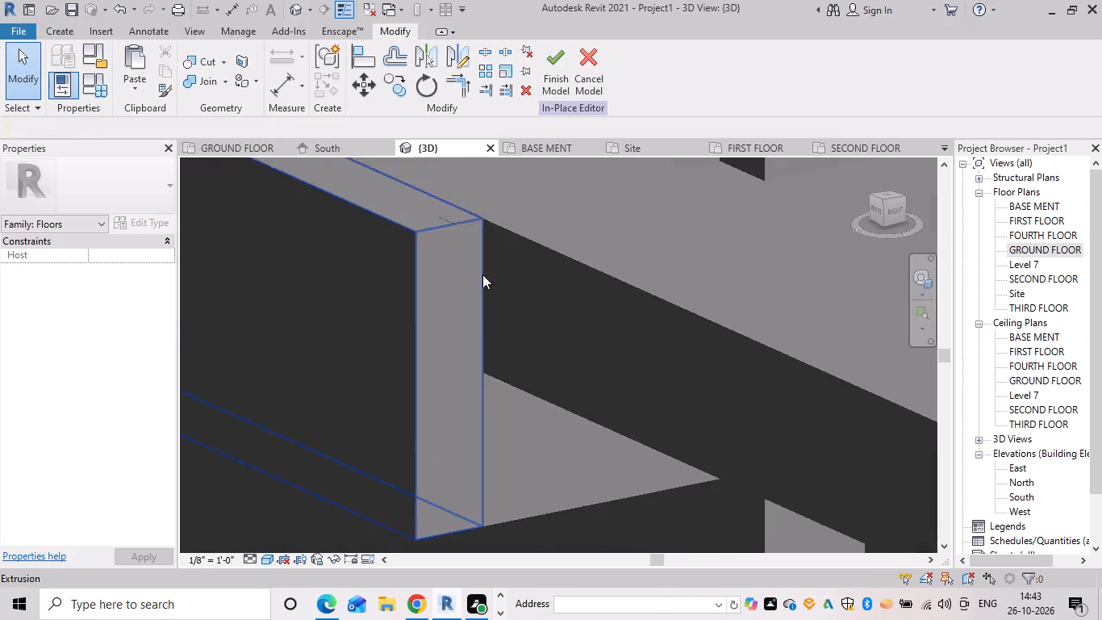
middle_click_drag(459, 329, 591, 416, "shift")
scroll(577, 349, "down", 1)
middle_click_drag(558, 344, 408, 164)
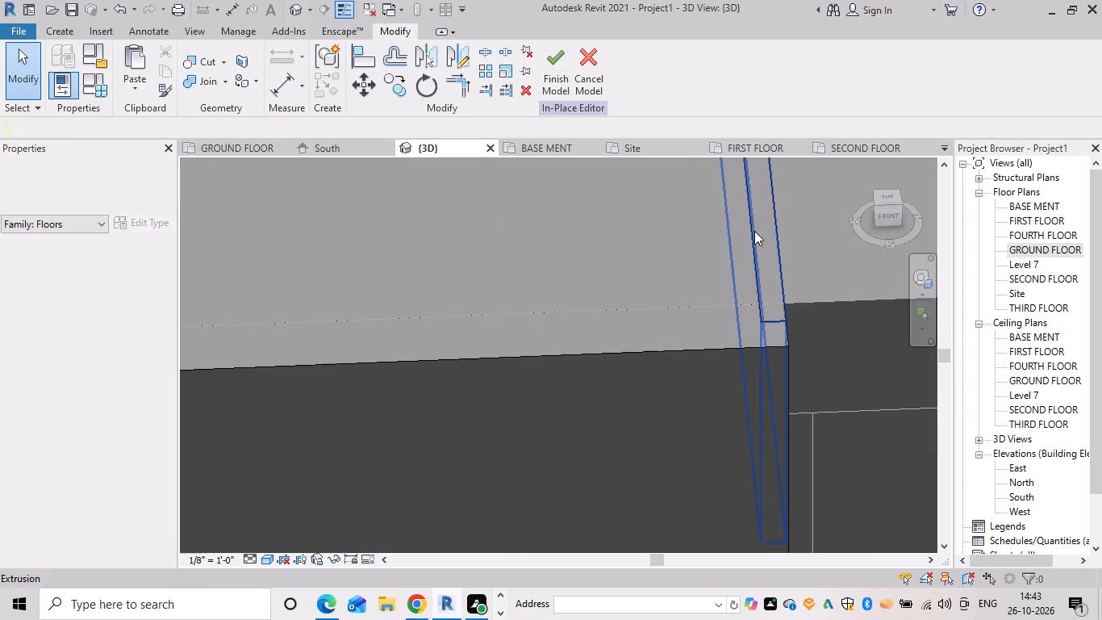
left_click(758, 258)
scroll(751, 362, "down", 4)
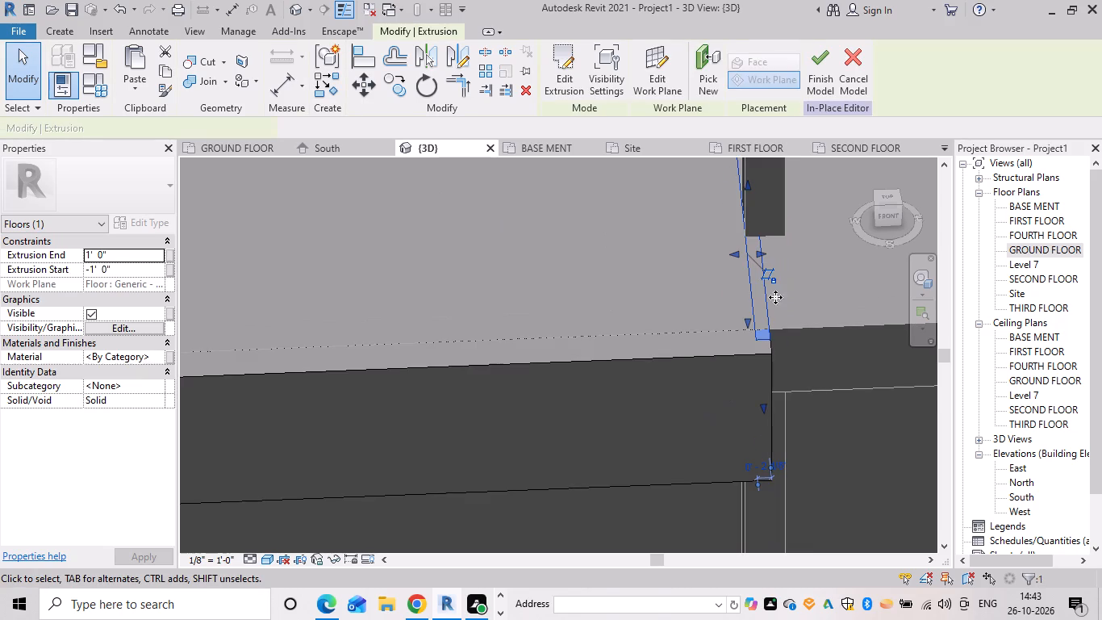
left_click_drag(761, 249, 766, 250)
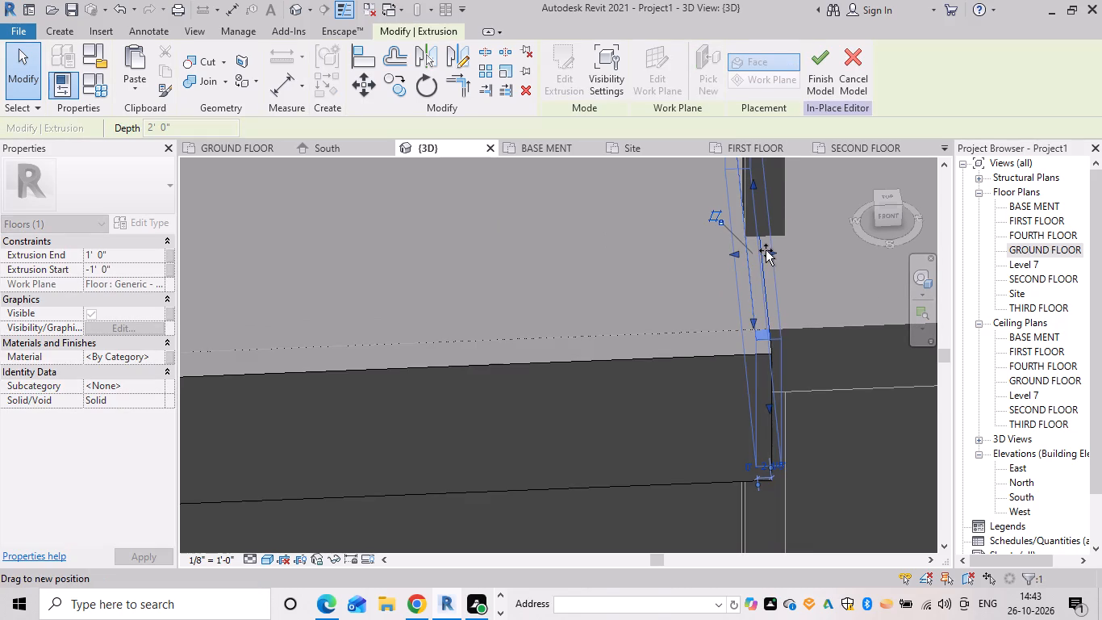
left_click_drag(766, 250, 774, 250)
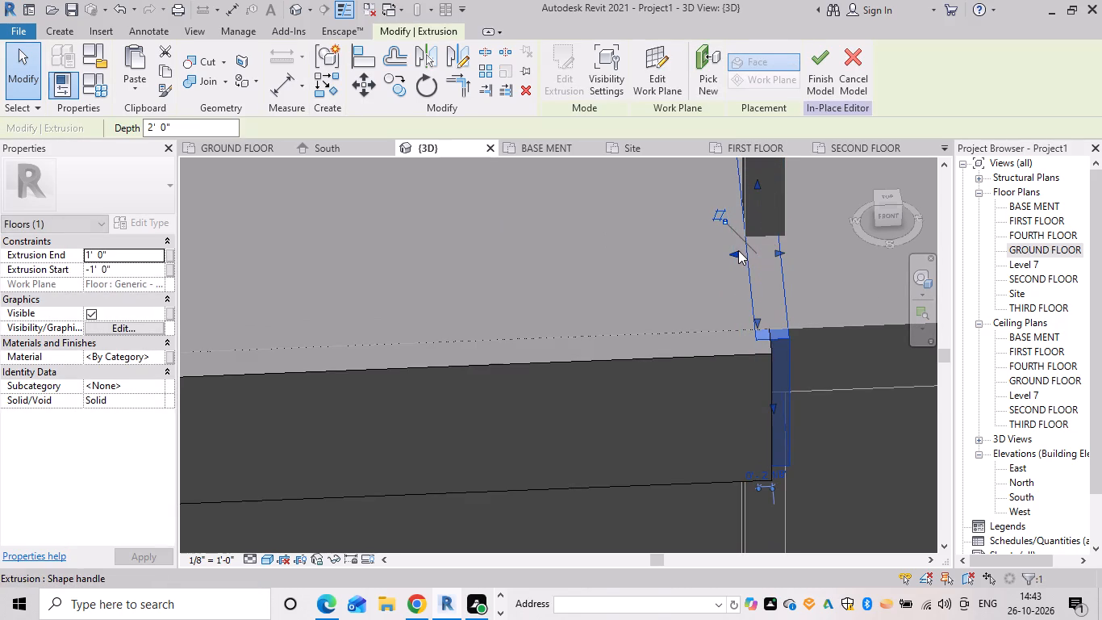
left_click_drag(735, 250, 728, 249)
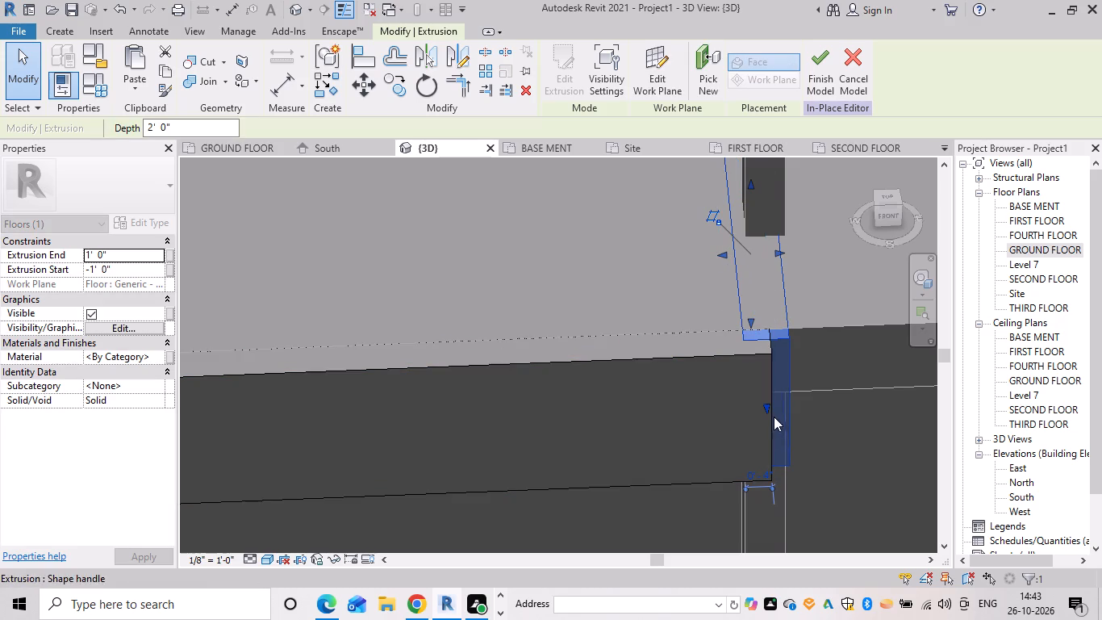
scroll(822, 390, "down", 3)
Close the Autodesk Genuine notification card covering the 3D view.
middle_click_drag(824, 487, 648, 406, "shift")
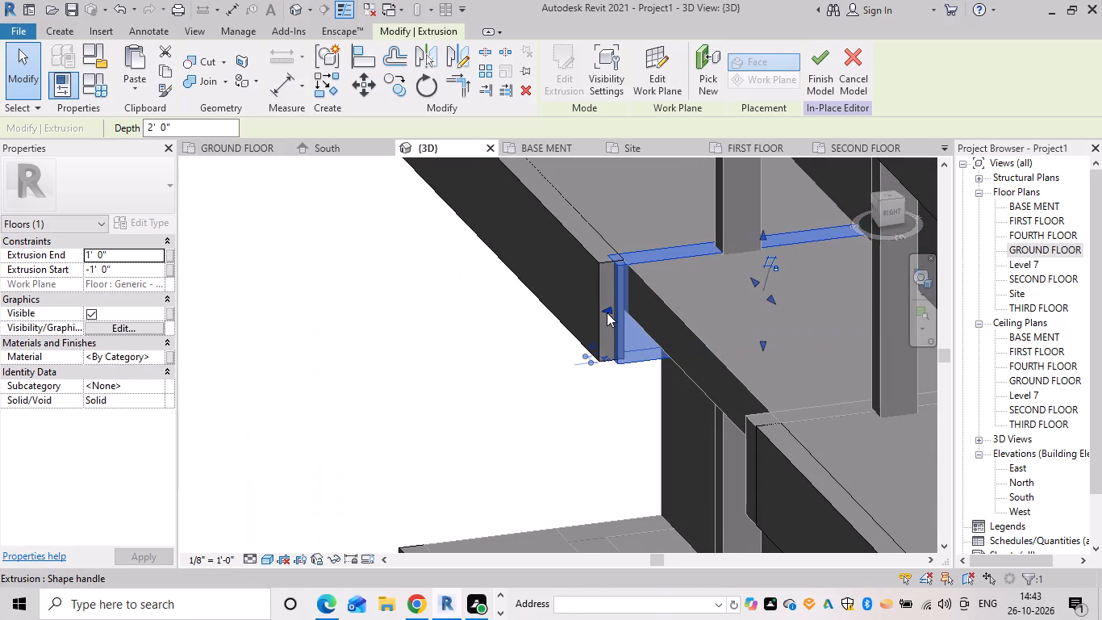
double_click(607, 312)
left_click(837, 77)
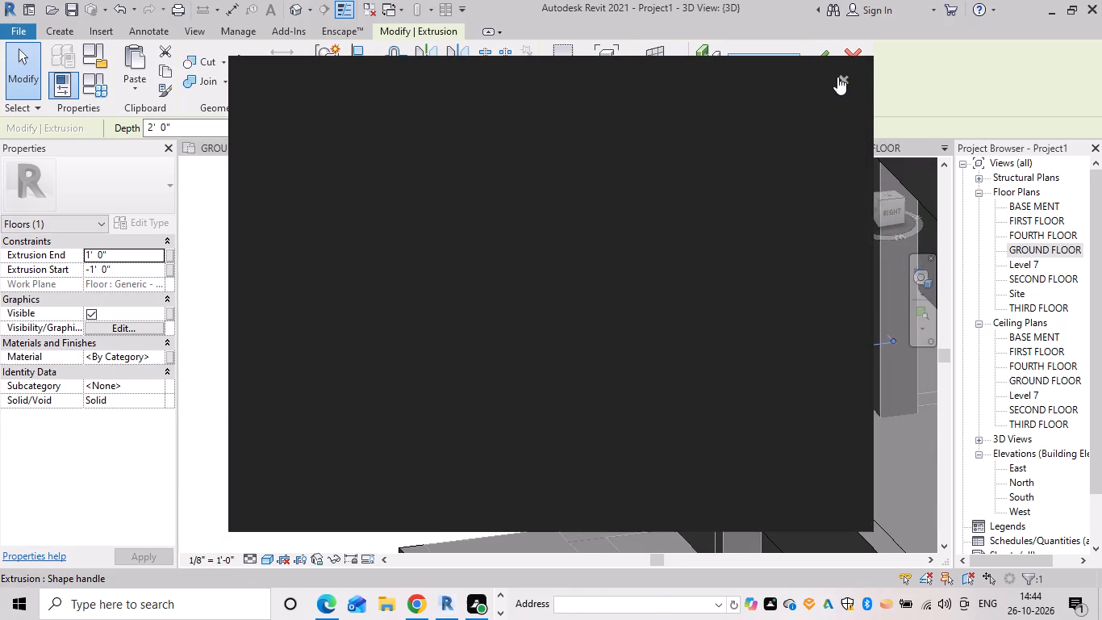
Stretch the strip's outer end until it is flush with the band's outer face.
middle_click_drag(620, 354, 606, 337, "shift")
scroll(586, 303, "up", 2)
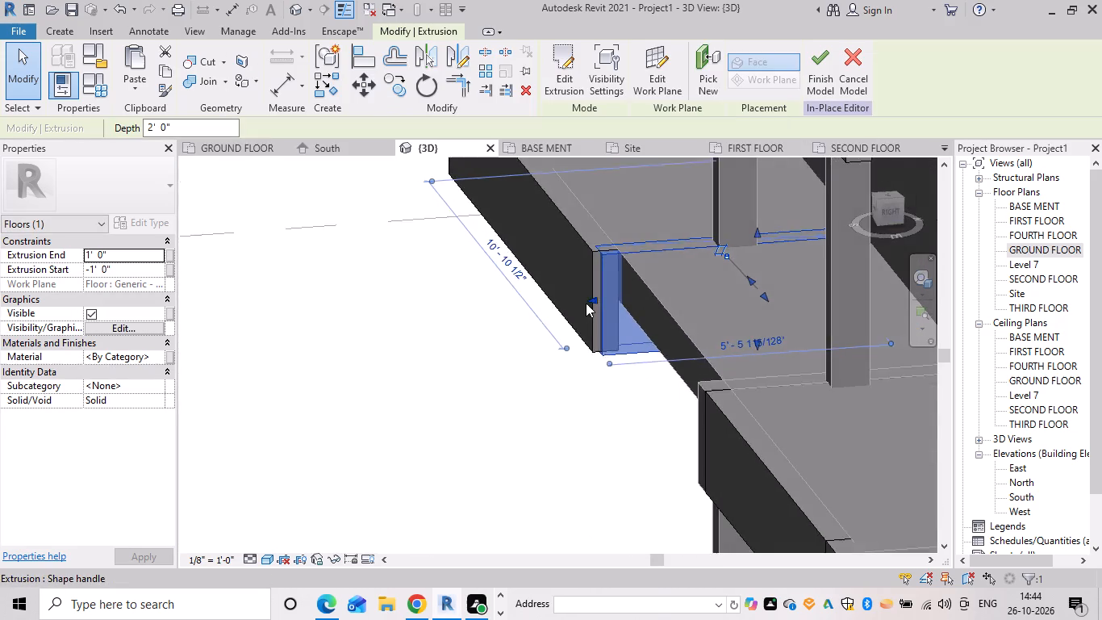
scroll(586, 303, "up", 8)
left_click_drag(618, 274, 600, 279)
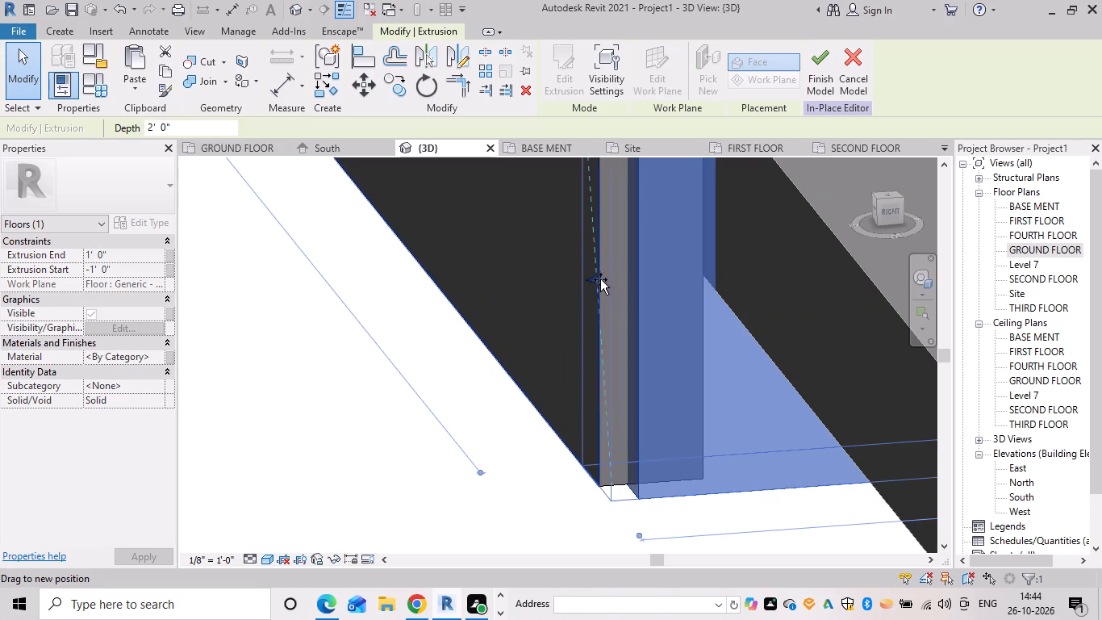
left_click_drag(600, 279, 604, 281)
left_click_drag(604, 281, 595, 284)
left_click(373, 319)
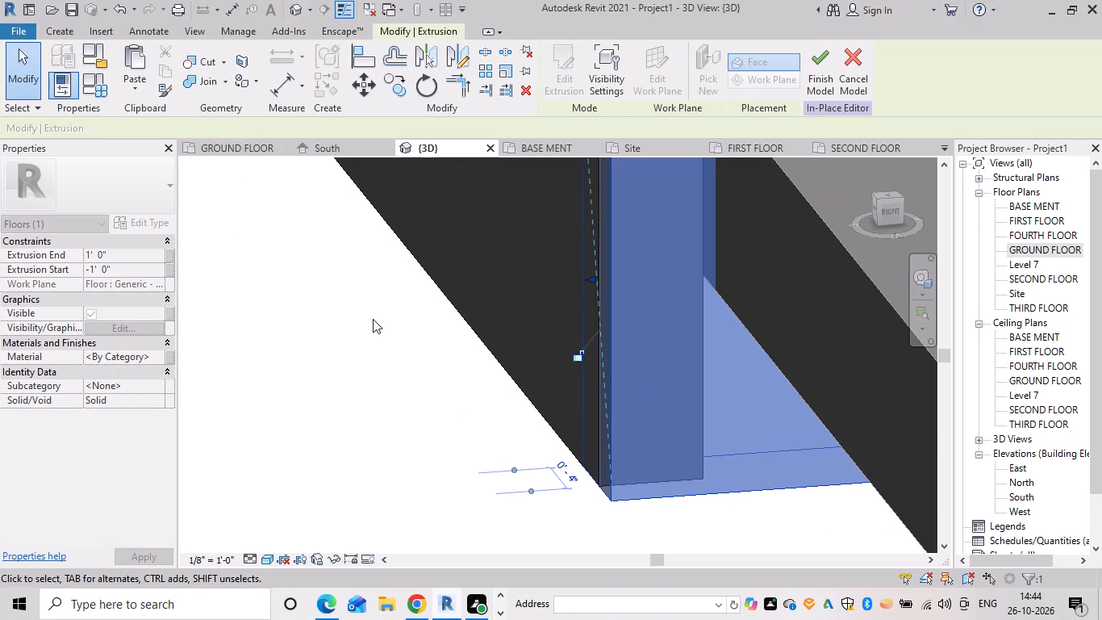
Examine the upper outer corner where the strip meets the band to check that their faces are flush.
scroll(612, 423, "down", 4)
middle_click_drag(589, 390, 556, 563)
scroll(566, 467, "up", 6)
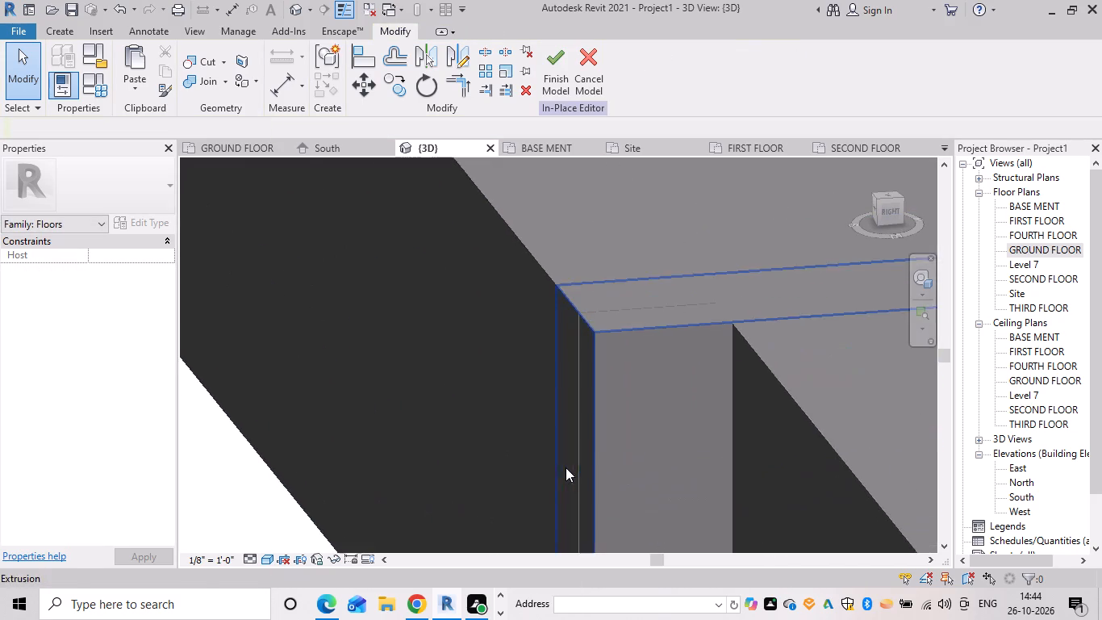
scroll(620, 386, "up", 7)
scroll(511, 293, "up", 12)
middle_click_drag(535, 325, 562, 599)
middle_click_drag(521, 286, 533, 604)
scroll(529, 402, "up", 11)
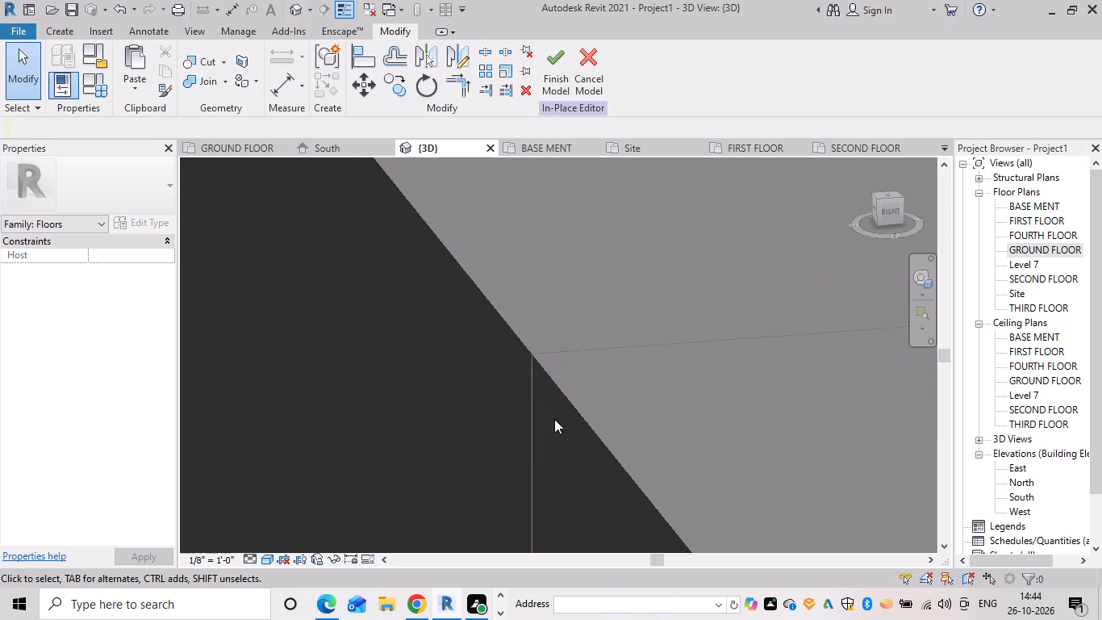
scroll(554, 419, "down", 14)
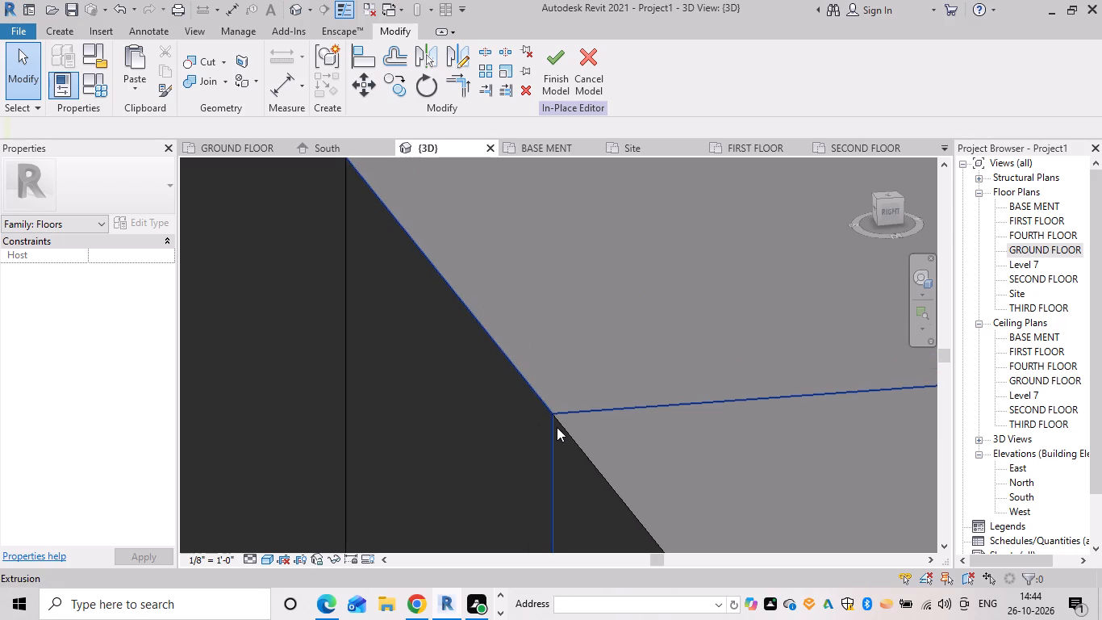
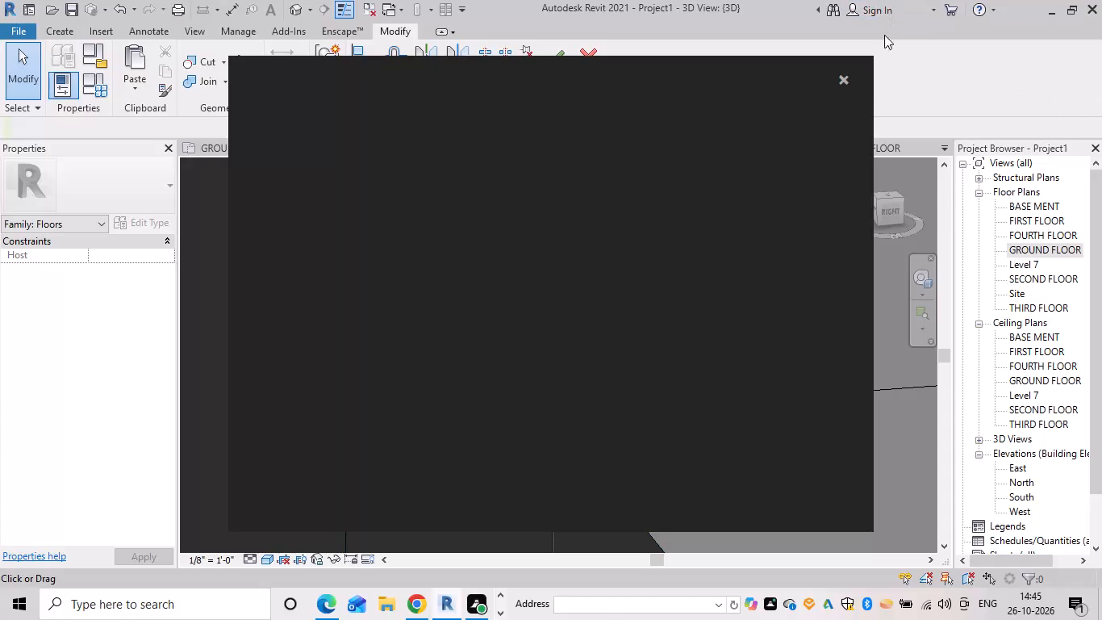
Close the Autodesk Genuine notification card covering the 3D view.
left_click(841, 69)
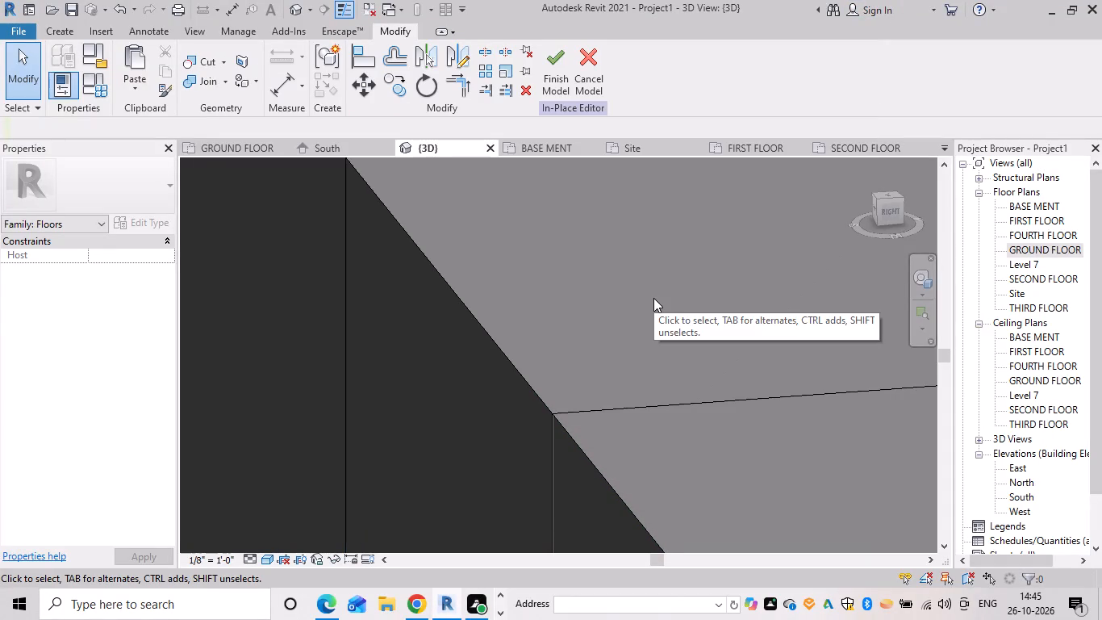
Examine the corner where the return strip meets the slab-edge band from several sides to check that their faces are flush.
scroll(518, 373, "down", 20)
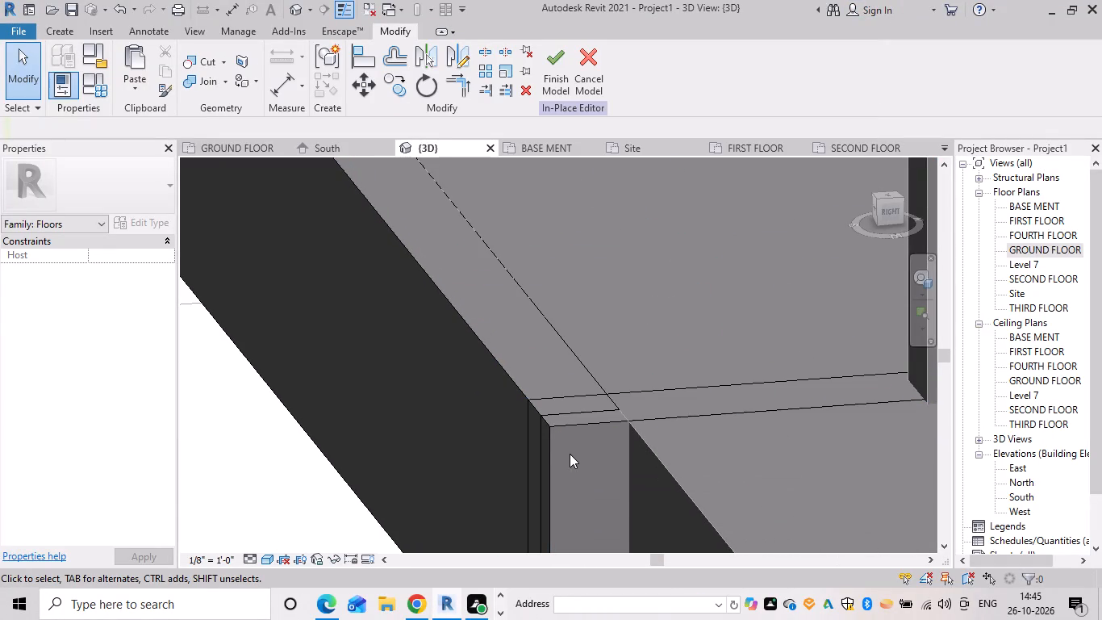
scroll(610, 459, "down", 5)
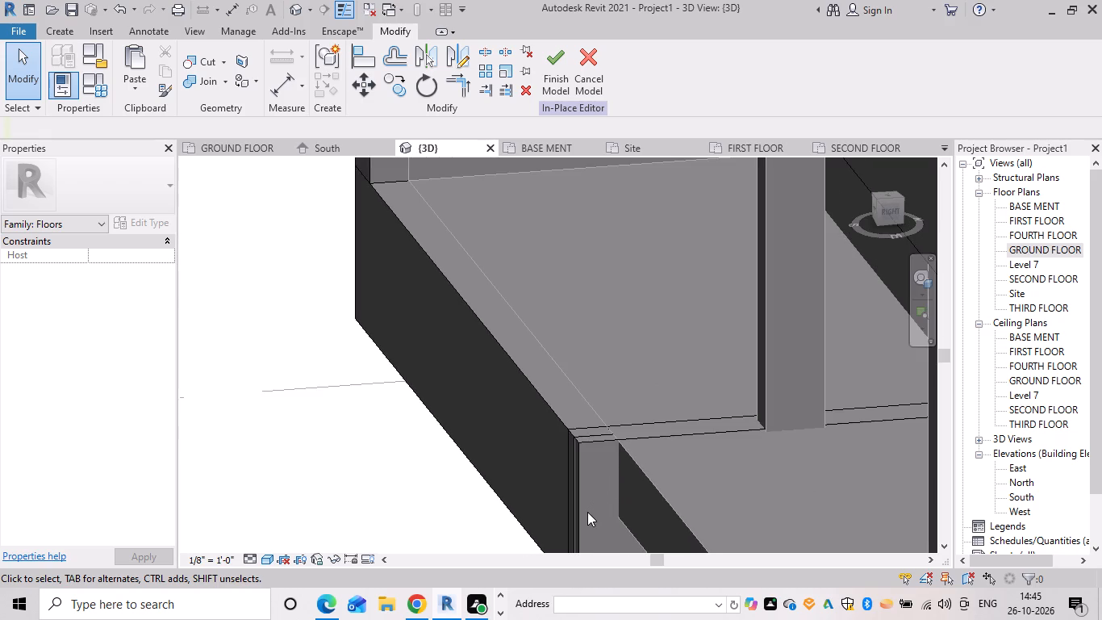
scroll(559, 476, "up", 10)
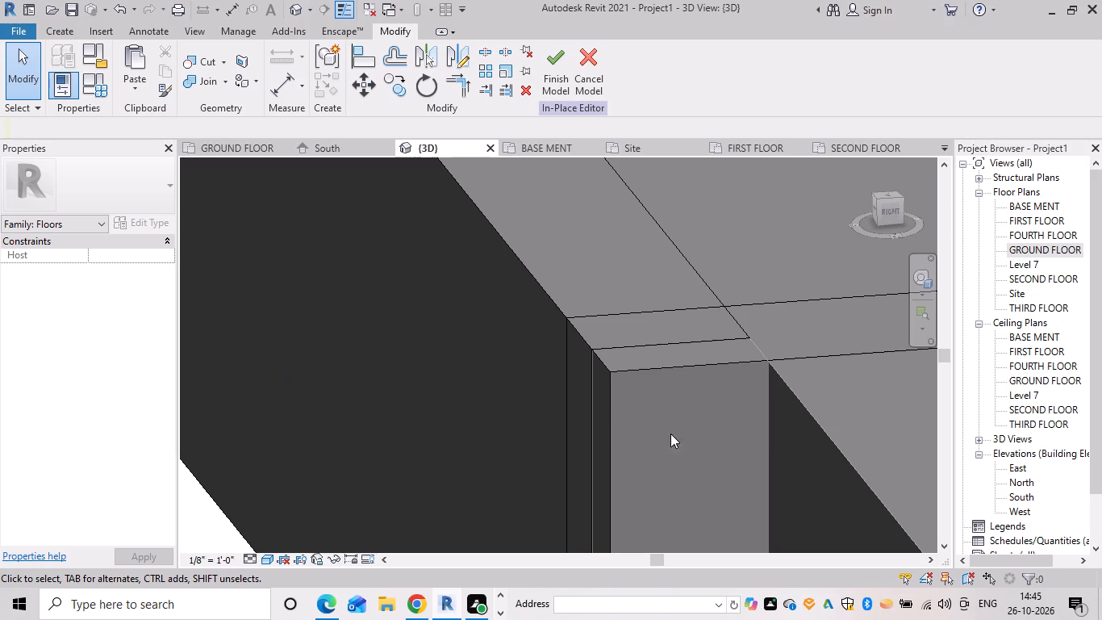
scroll(753, 443, "down", 3)
scroll(625, 442, "down", 1)
middle_click_drag(660, 435, 787, 406, "shift")
scroll(787, 406, "down", 2)
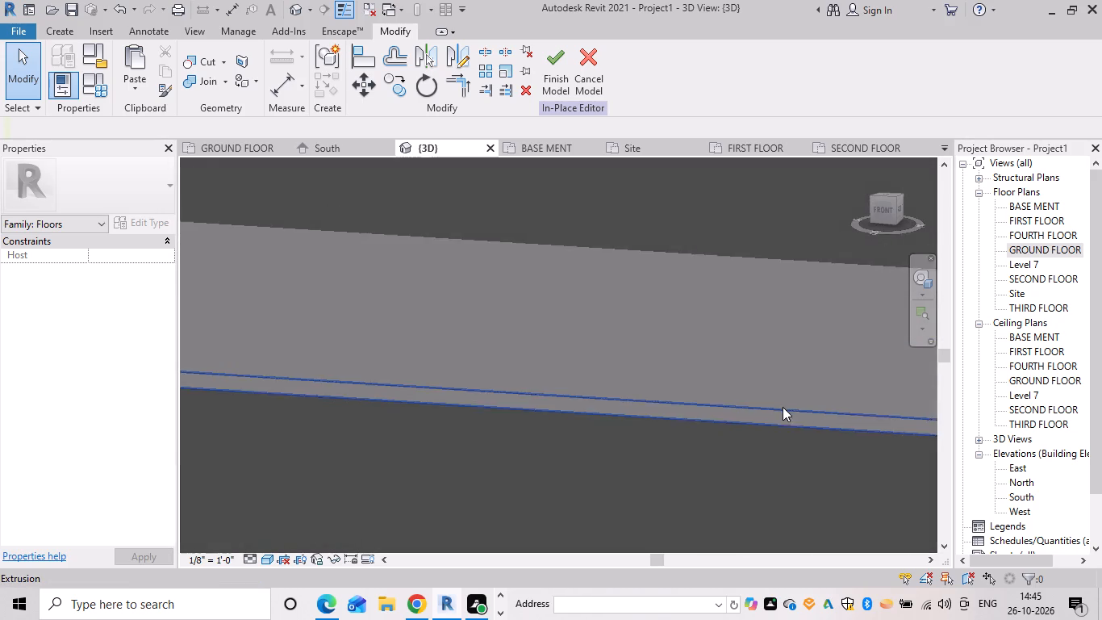
scroll(783, 407, "down", 2)
middle_click_drag(782, 408, 388, 257)
middle_click_drag(457, 295, 555, 277, "shift")
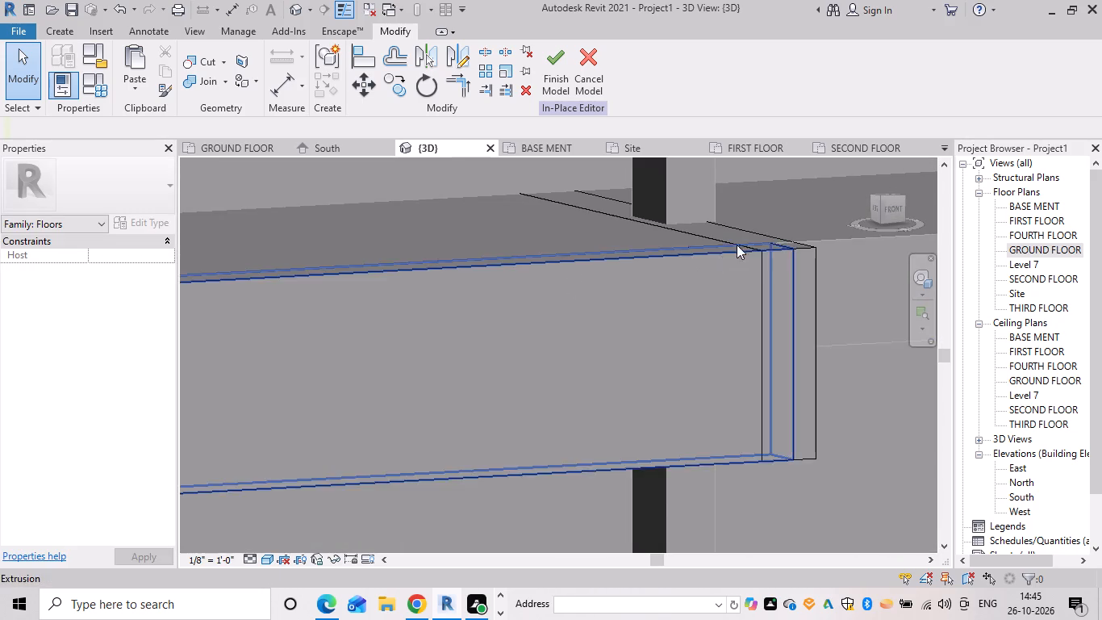
scroll(770, 230, "up", 5)
scroll(788, 317, "up", 9)
middle_click_drag(752, 350, 578, 476)
scroll(678, 289, "up", 5)
scroll(620, 344, "up", 5)
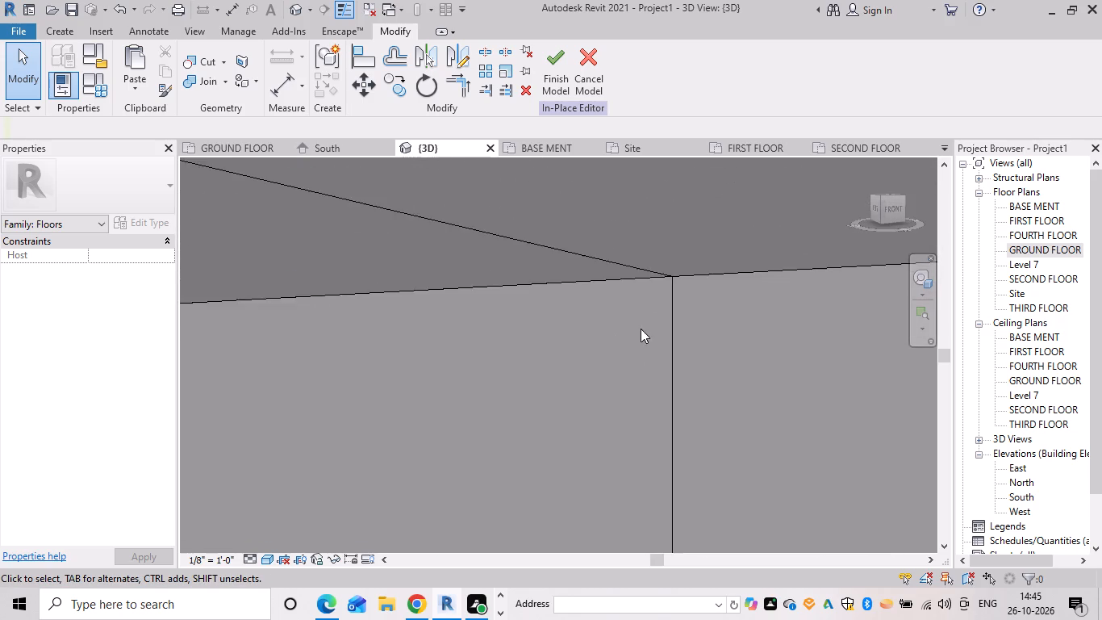
scroll(641, 329, "up", 3)
middle_click_drag(641, 329, 587, 440)
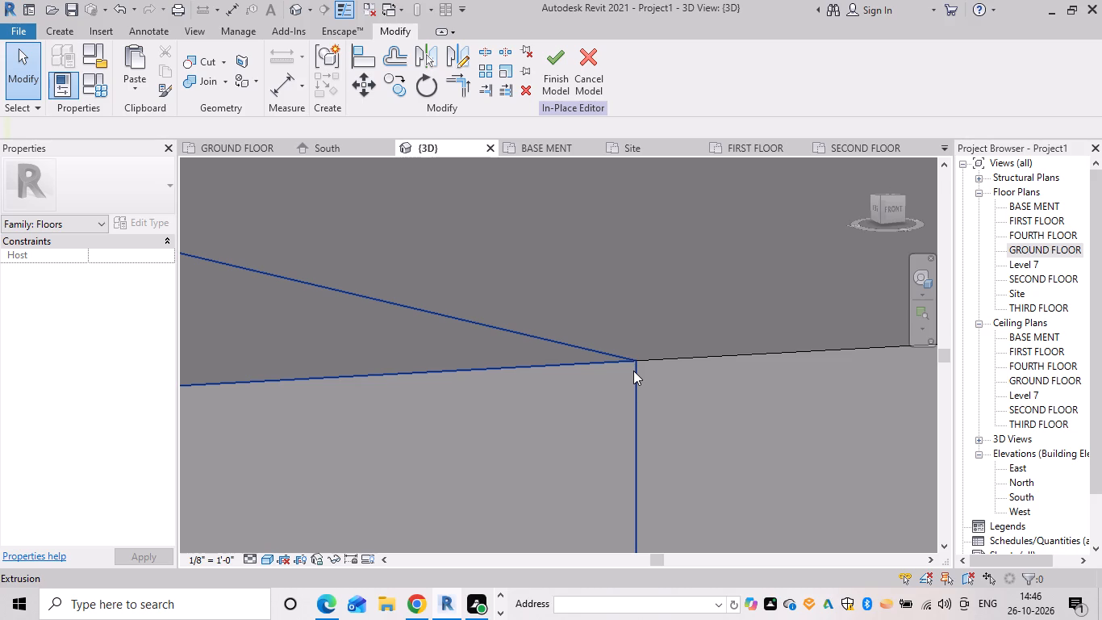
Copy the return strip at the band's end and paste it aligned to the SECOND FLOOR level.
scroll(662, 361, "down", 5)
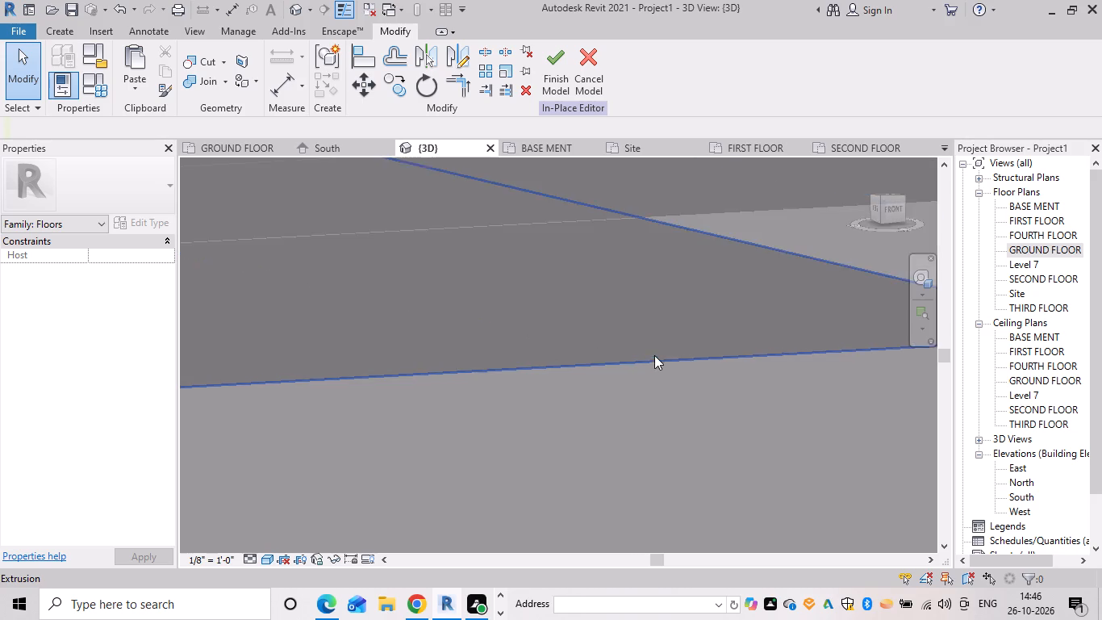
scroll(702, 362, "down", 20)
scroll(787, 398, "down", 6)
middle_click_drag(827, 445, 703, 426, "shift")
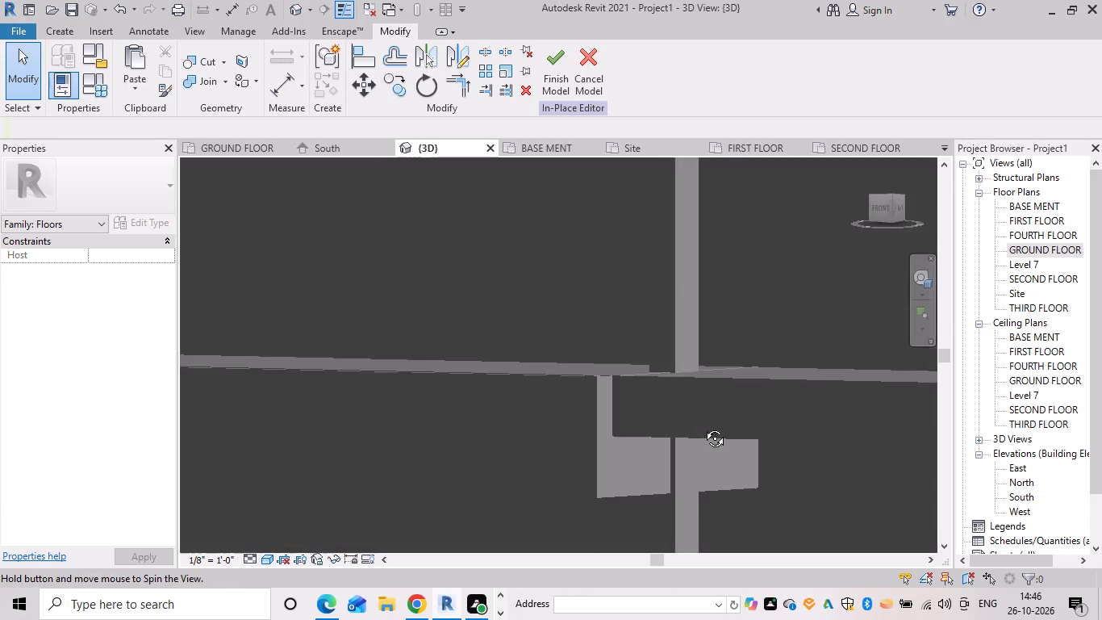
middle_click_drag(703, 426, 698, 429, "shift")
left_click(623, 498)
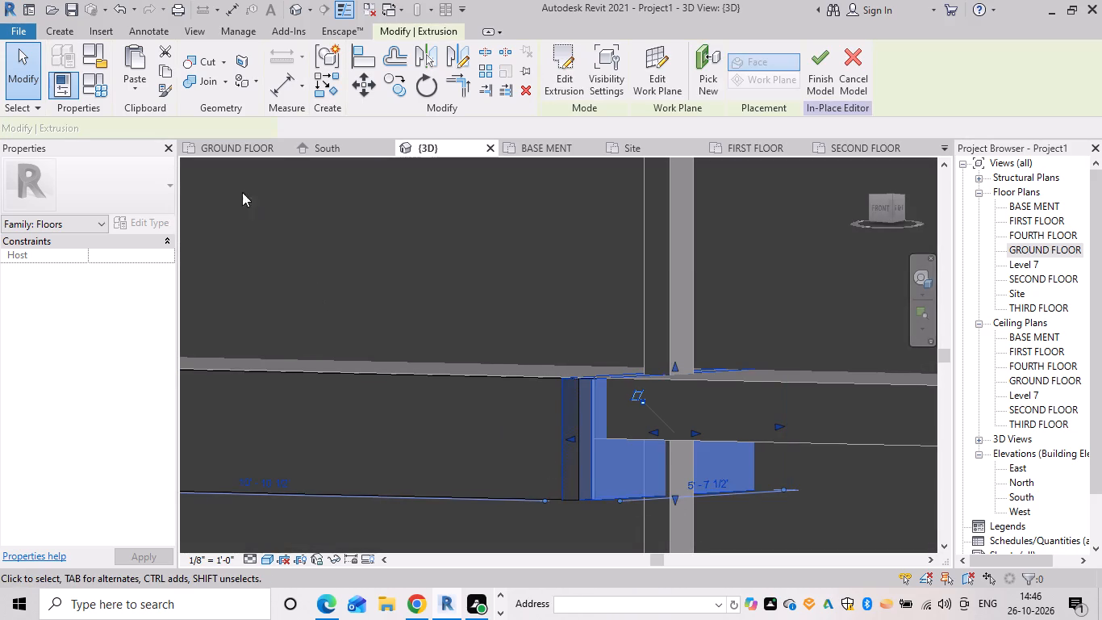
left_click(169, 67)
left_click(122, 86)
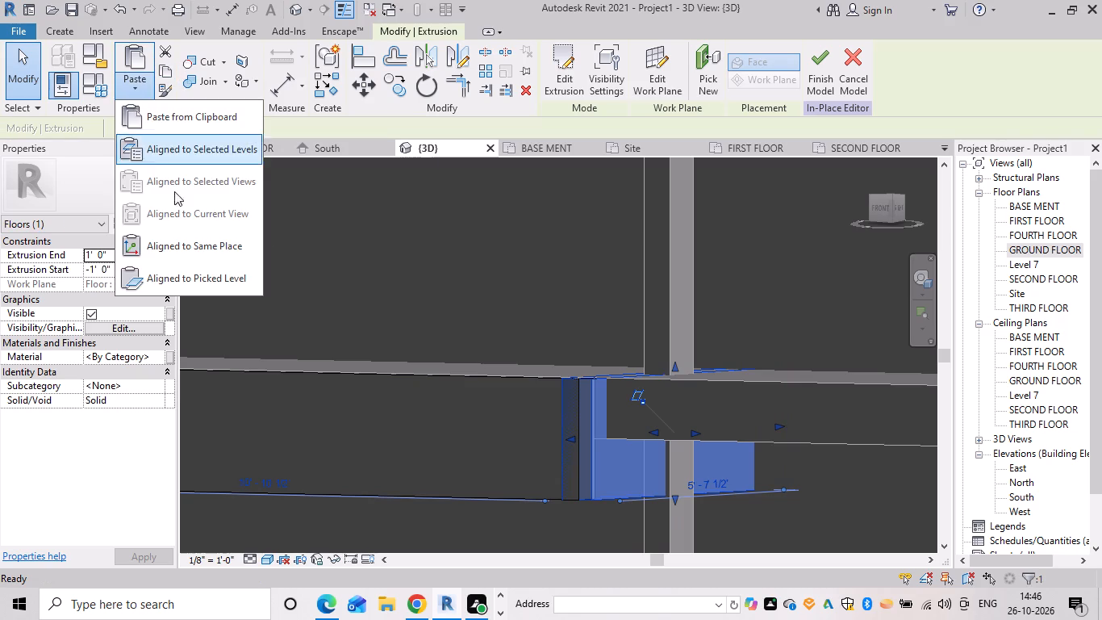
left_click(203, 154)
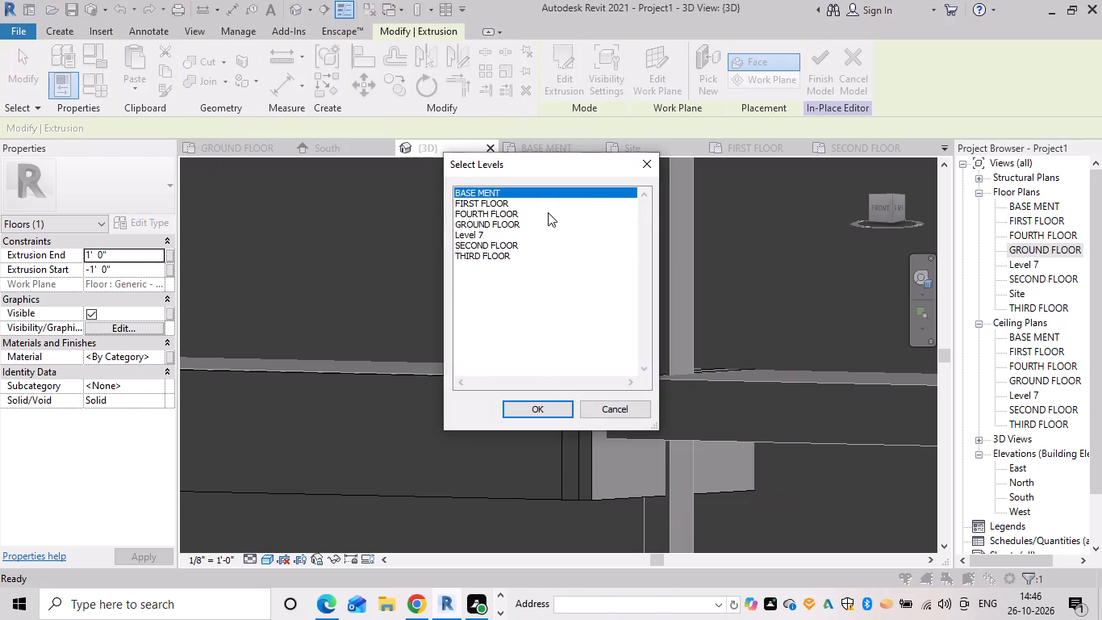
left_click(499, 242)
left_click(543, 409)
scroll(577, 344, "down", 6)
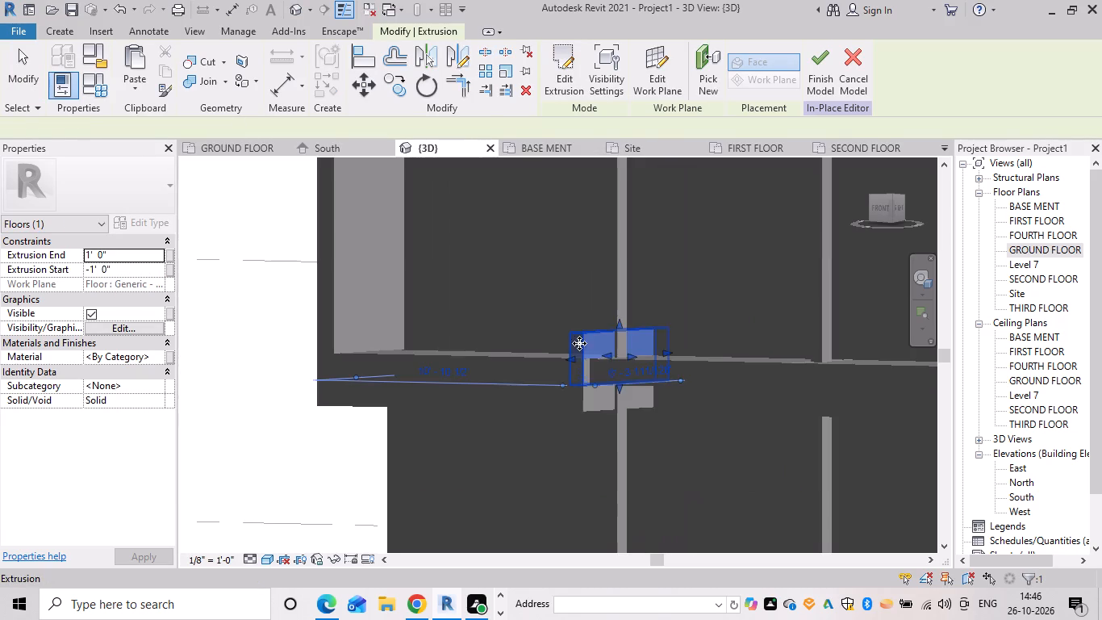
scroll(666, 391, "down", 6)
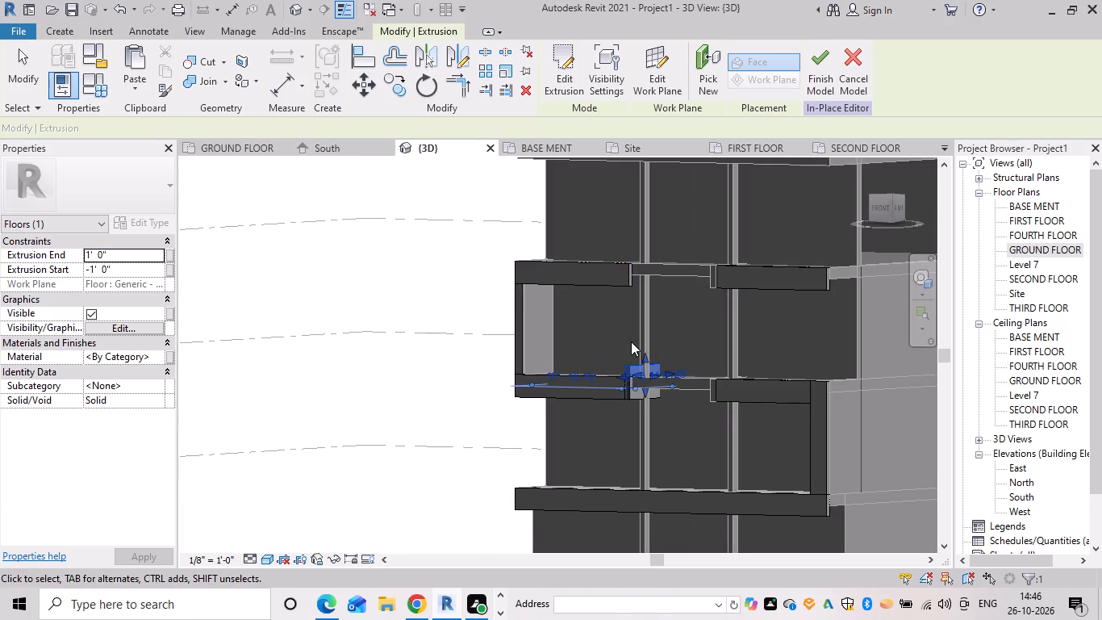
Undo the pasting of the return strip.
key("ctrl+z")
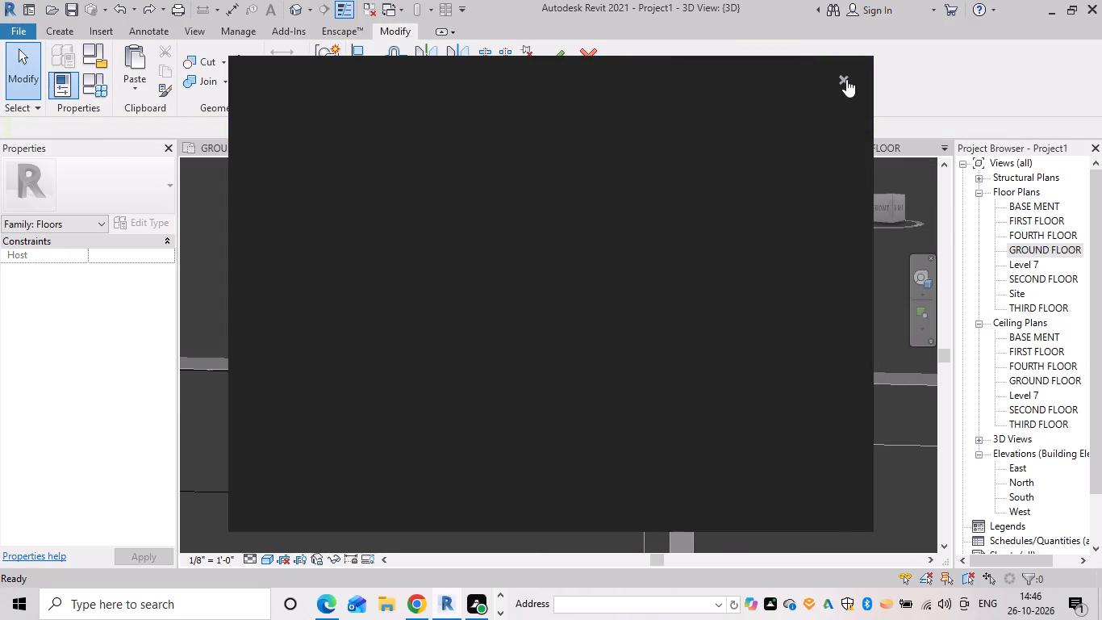
Close the Autodesk Genuine notification card covering the 3D view.
left_click(840, 73)
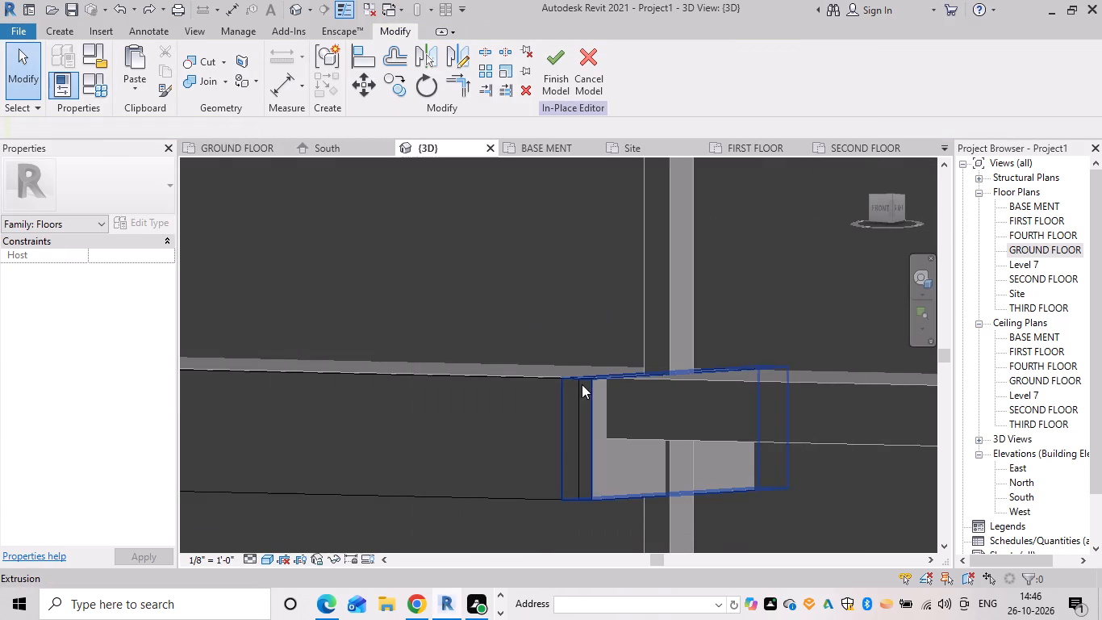
Select the return strip extrusion at the slab-edge band's end.
left_click(593, 386)
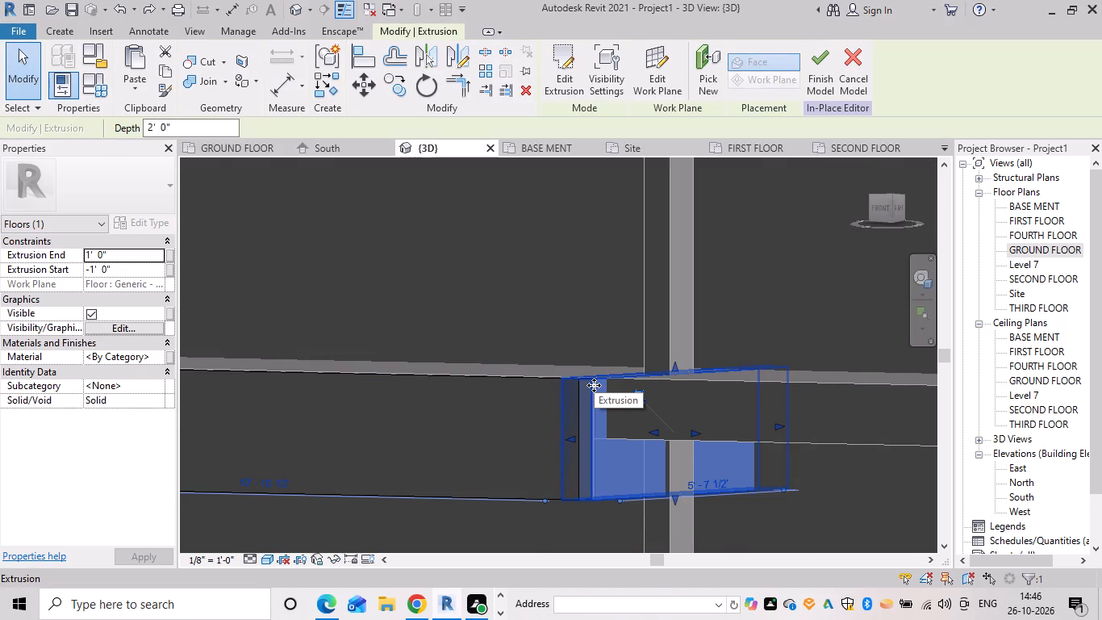
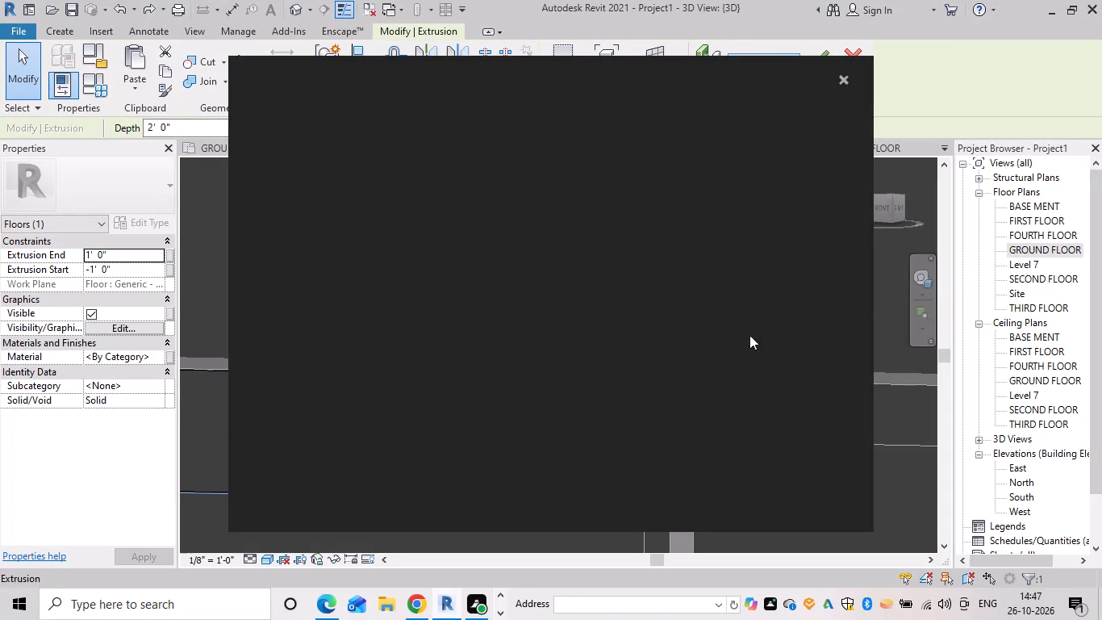
Close the Autodesk Genuine notification card covering the 3D view.
left_click(840, 76)
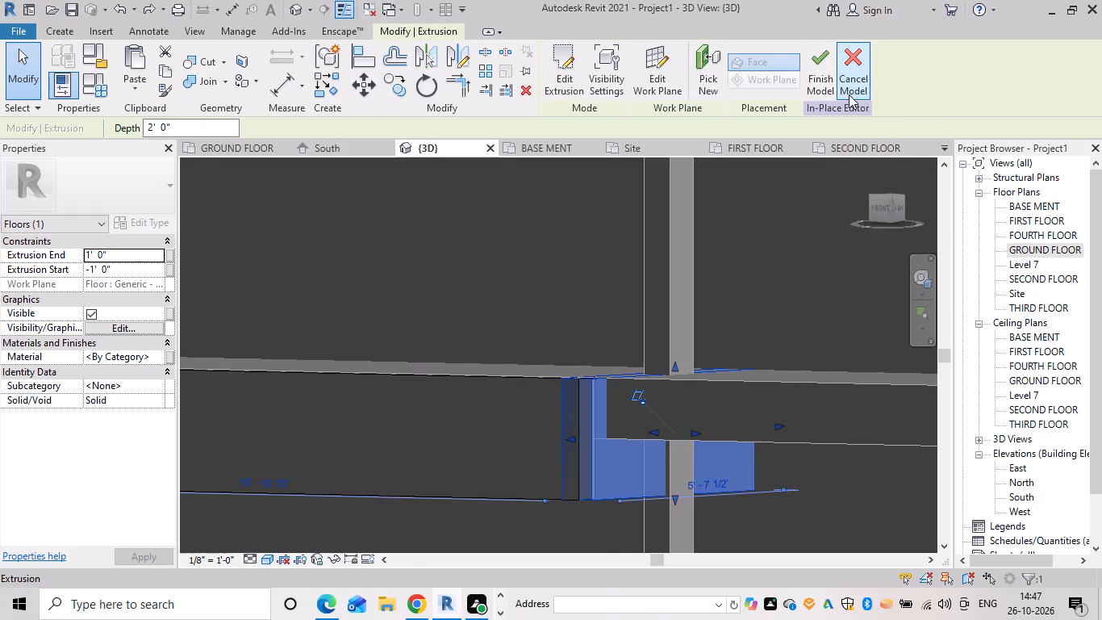
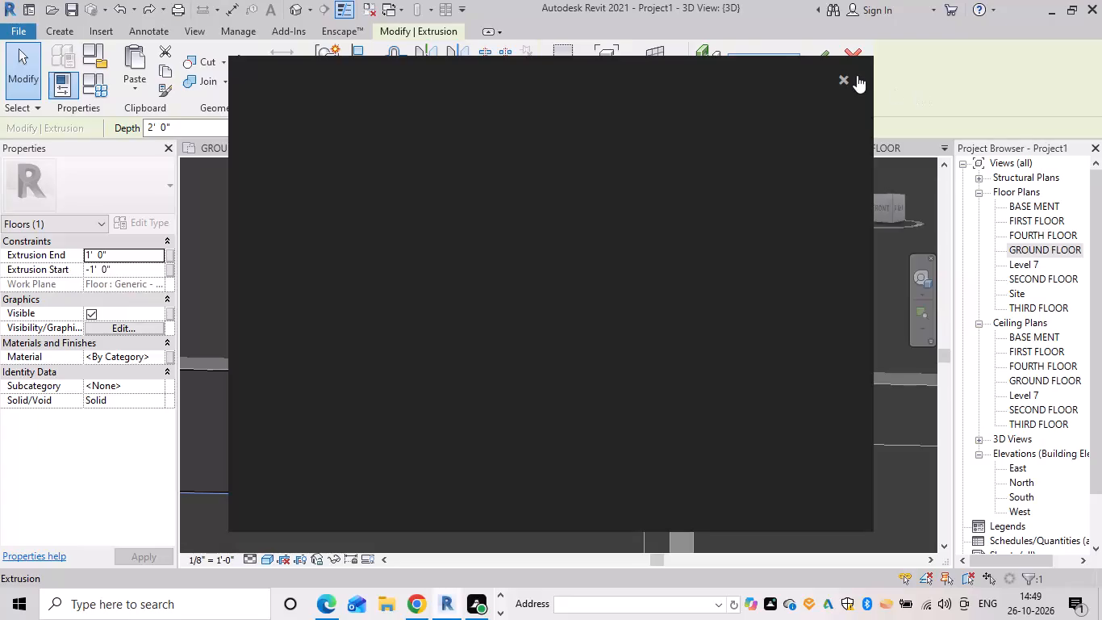
Dismiss the Autodesk Genuine notification card covering the 3D view.
left_click(840, 73)
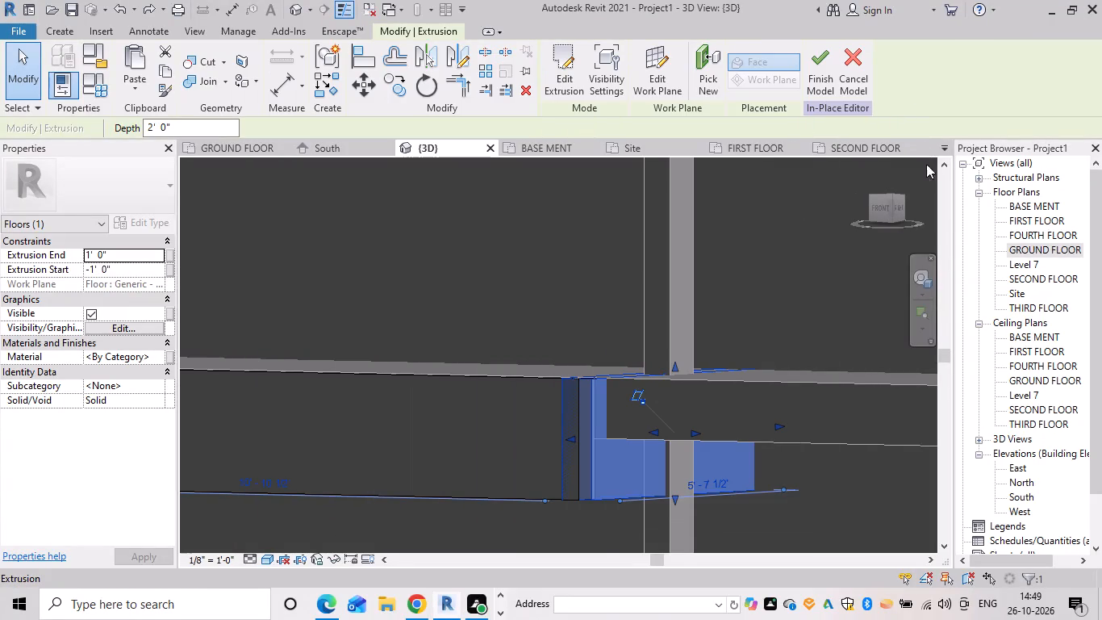
Paste the copied return extrusion aligned to selected levels, placing it at the second-floor slab edge.
left_click(157, 69)
left_click(140, 86)
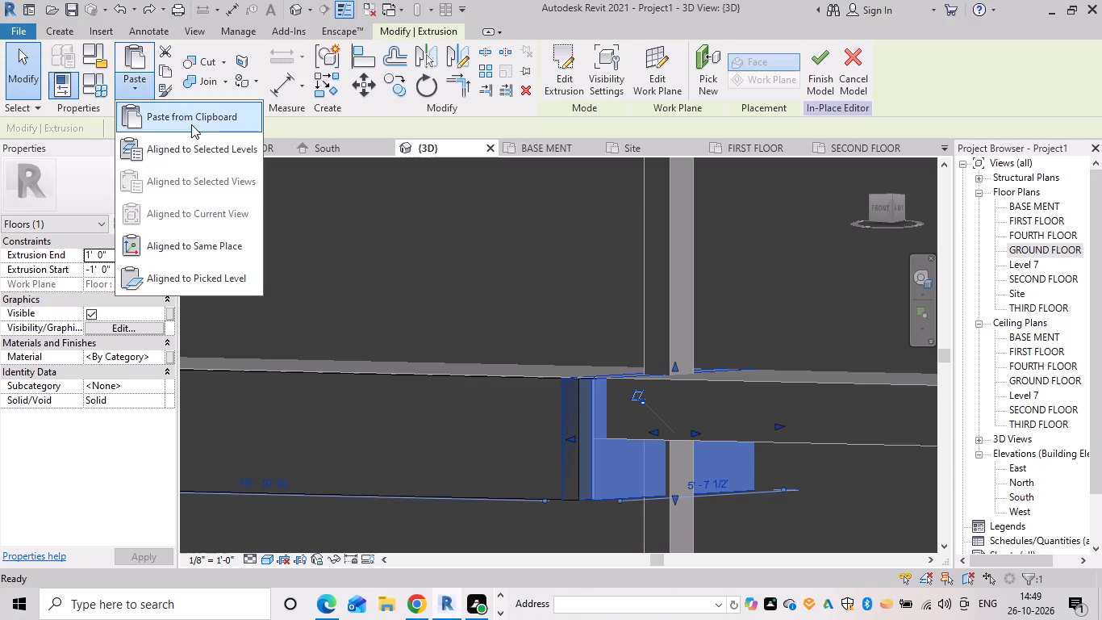
left_click(192, 152)
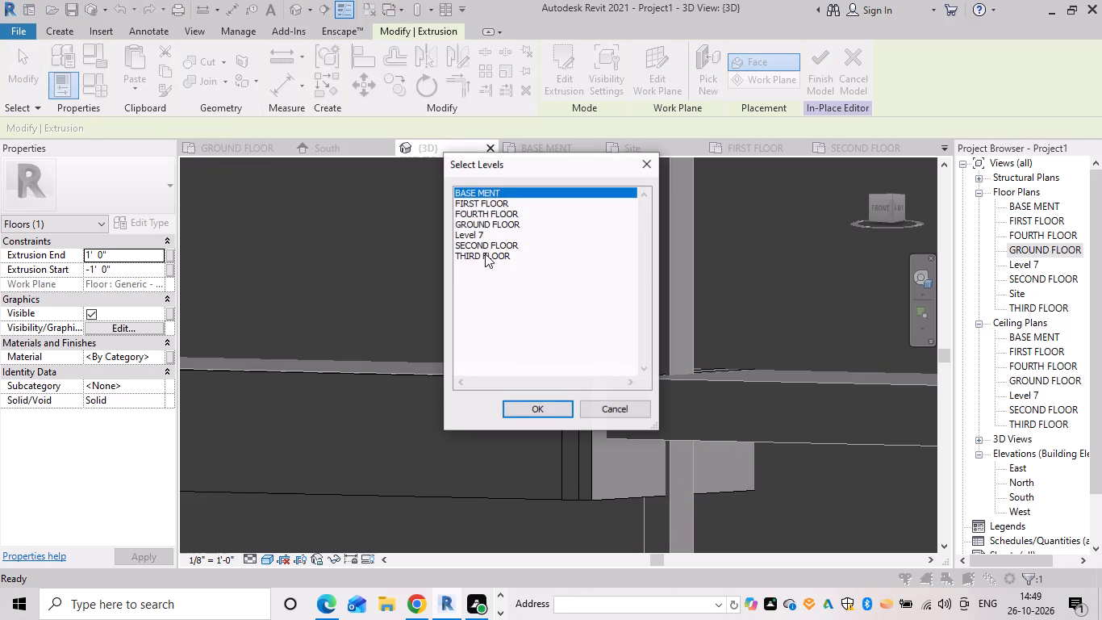
left_click(492, 252)
left_click(528, 411)
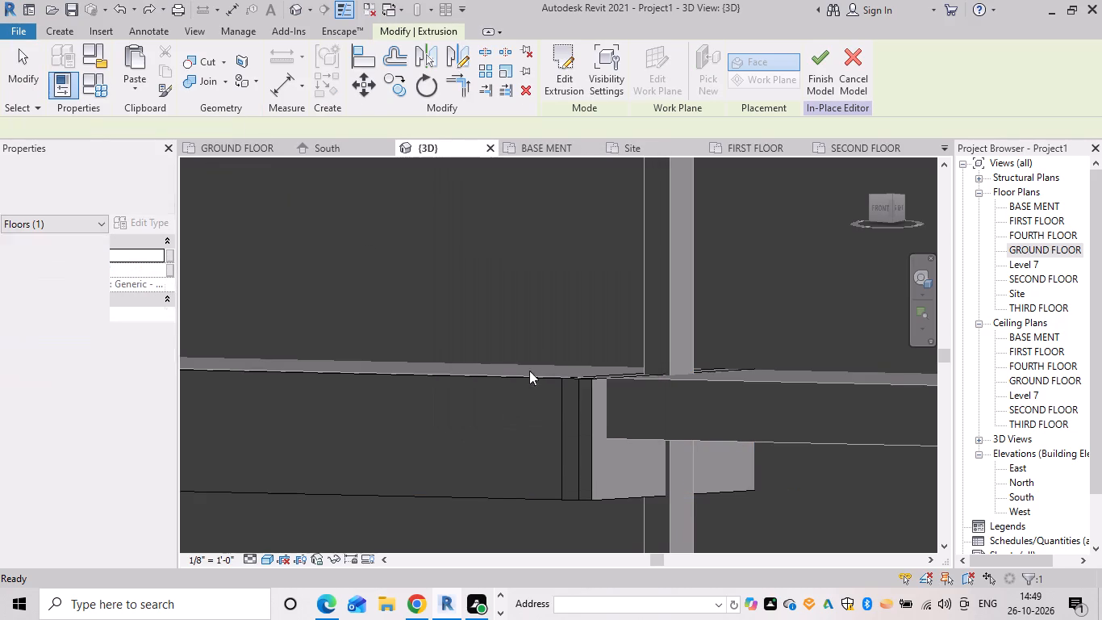
Stretch the pasted return piece's lower face down to the underside of the adjoining slab-edge band.
scroll(551, 325, "down", 9)
middle_click_drag(549, 329, 503, 517)
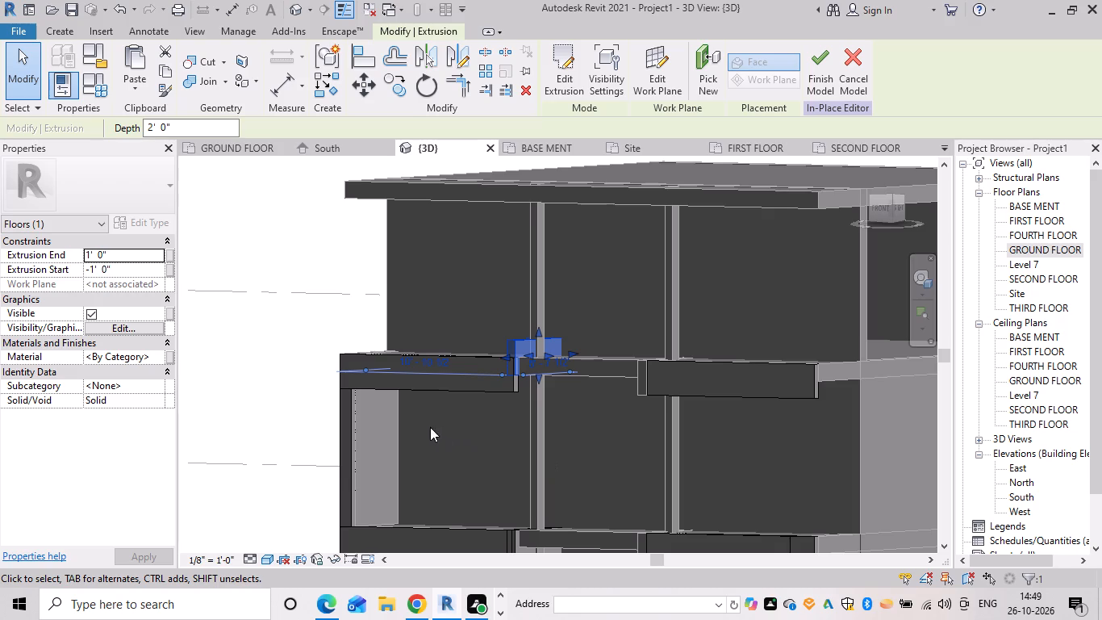
middle_click_drag(429, 423, 622, 417, "shift")
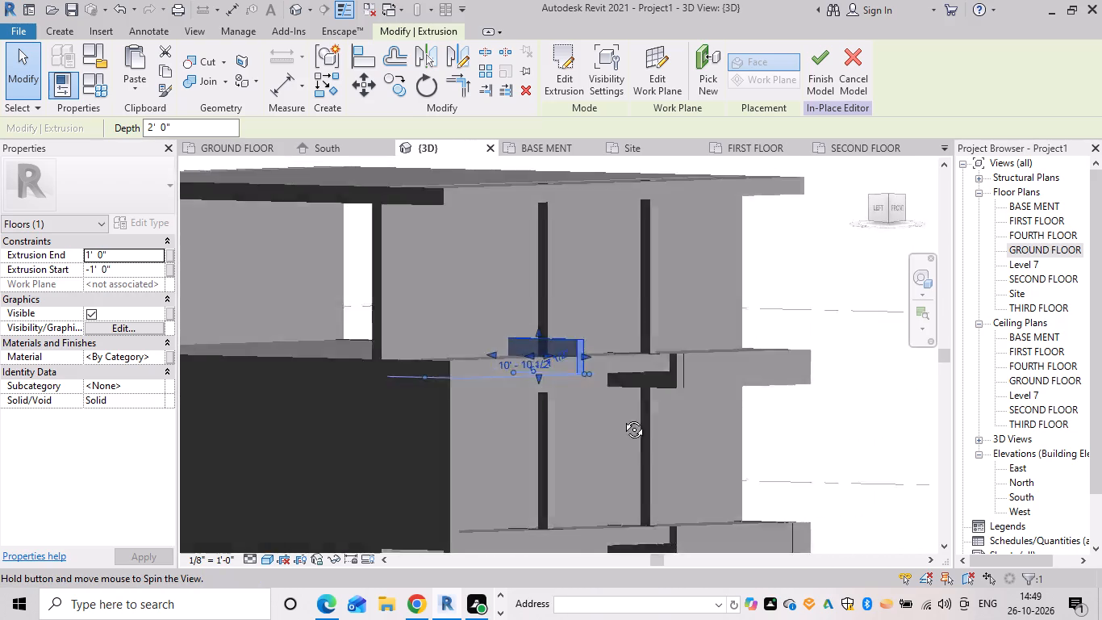
middle_click_drag(622, 417, 378, 421, "shift")
scroll(513, 403, "up", 6)
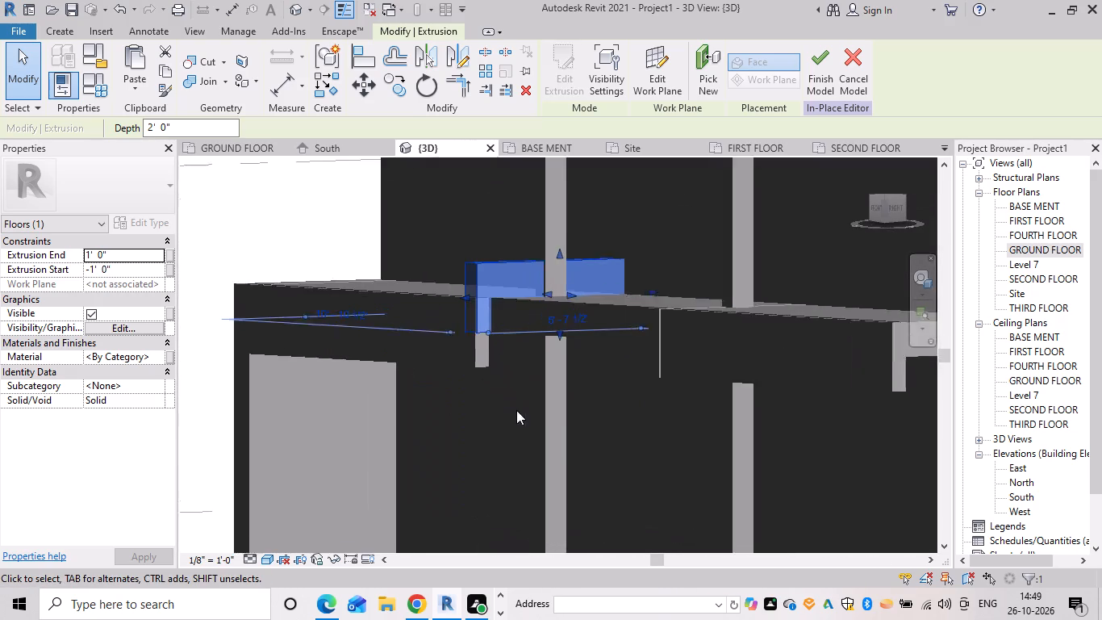
left_click_drag(566, 322, 569, 359)
left_click(509, 400)
left_click(497, 245)
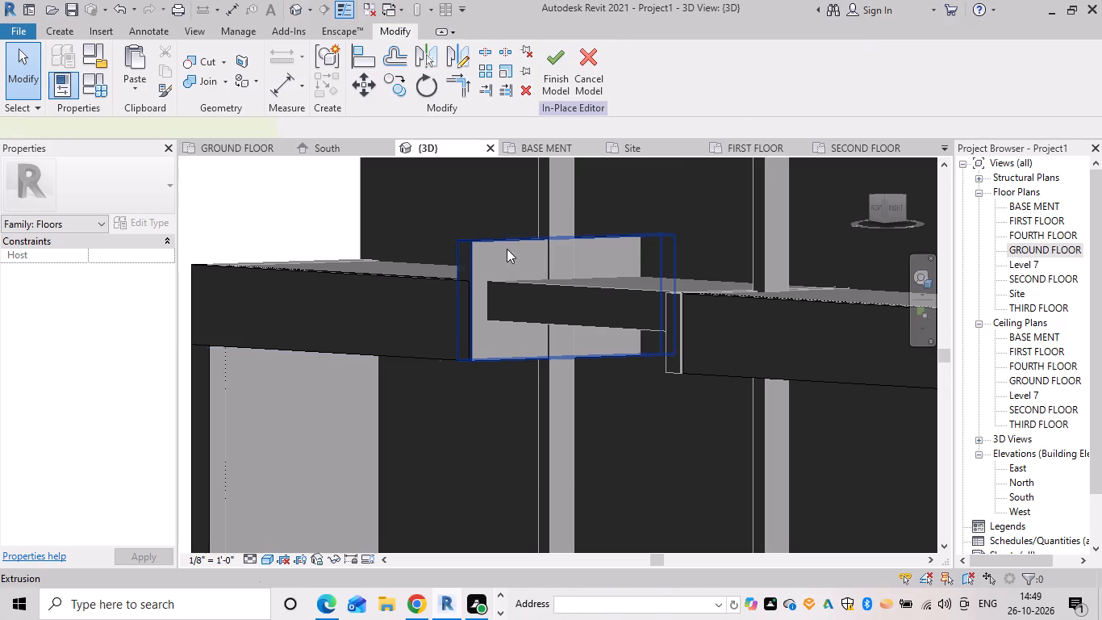
left_click(429, 223)
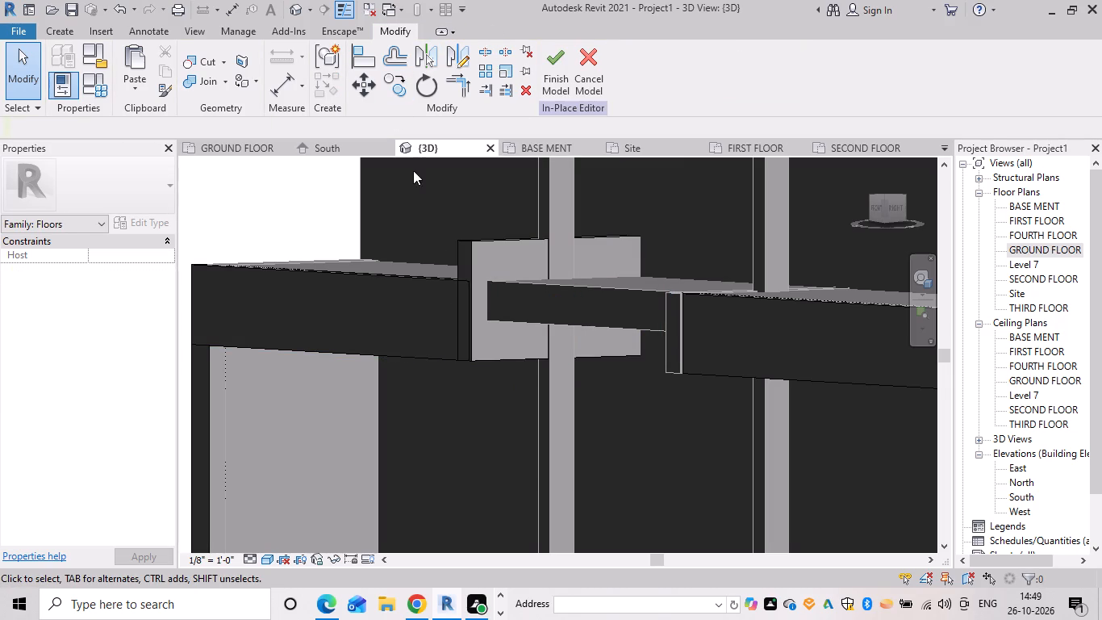
Align the top face of the pasted return piece with the top face of the adjoining slab-edge band.
left_click(365, 59)
left_click_drag(365, 59, 377, 90)
scroll(417, 245, "up", 6)
middle_click_drag(407, 300, 423, 319, "shift")
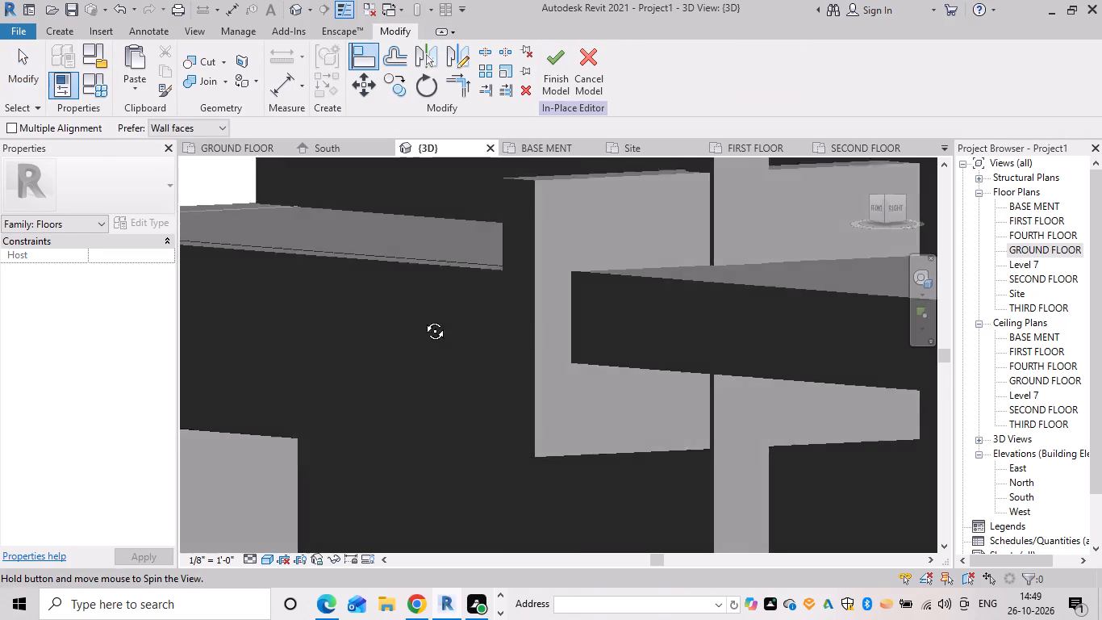
middle_click_drag(423, 319, 480, 375, "shift")
left_click(547, 338)
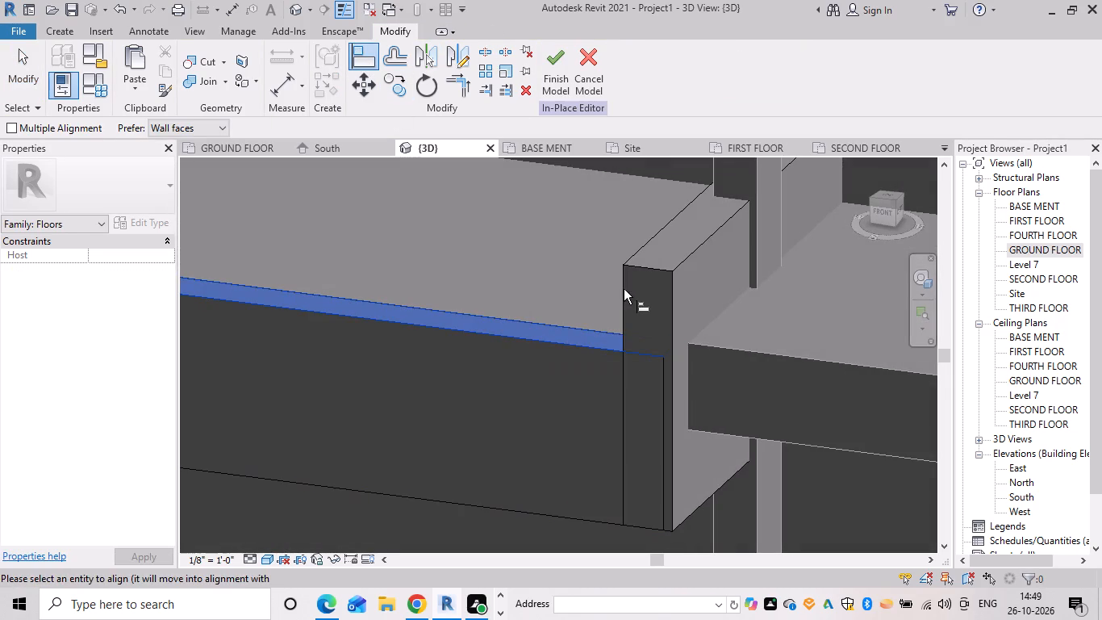
left_click(640, 258)
left_click(540, 283)
Finish the in-place facade frame model.
scroll(633, 357, "down", 4)
middle_click_drag(682, 396, 553, 326, "shift")
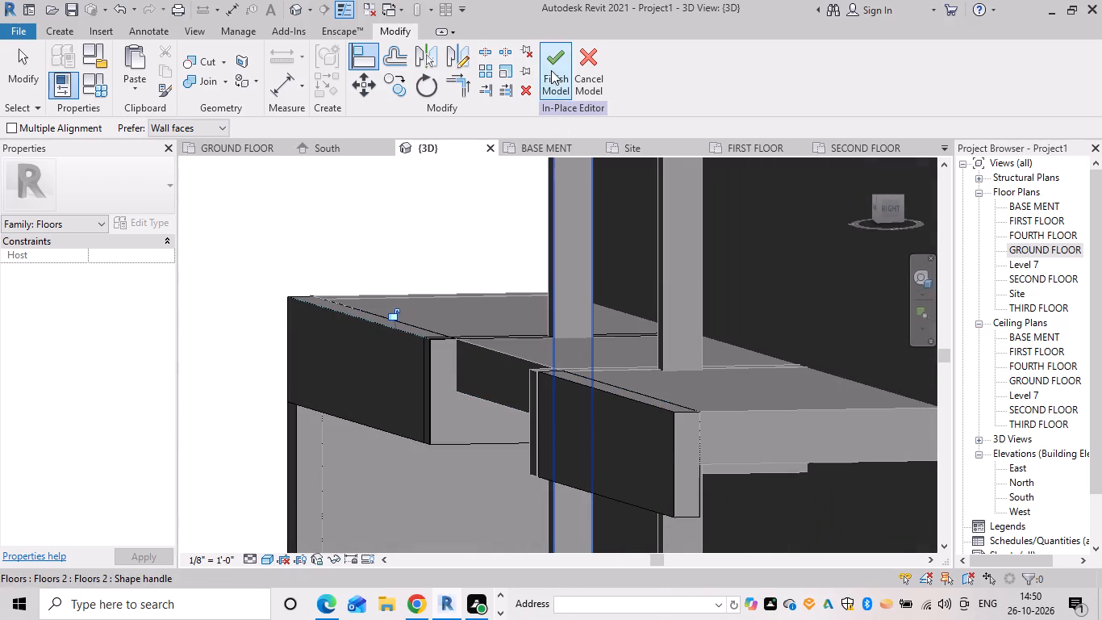
scroll(402, 359, "down", 9)
middle_click_drag(347, 408, 369, 406, "shift")
scroll(417, 407, "down", 5)
middle_click_drag(391, 410, 620, 416, "shift")
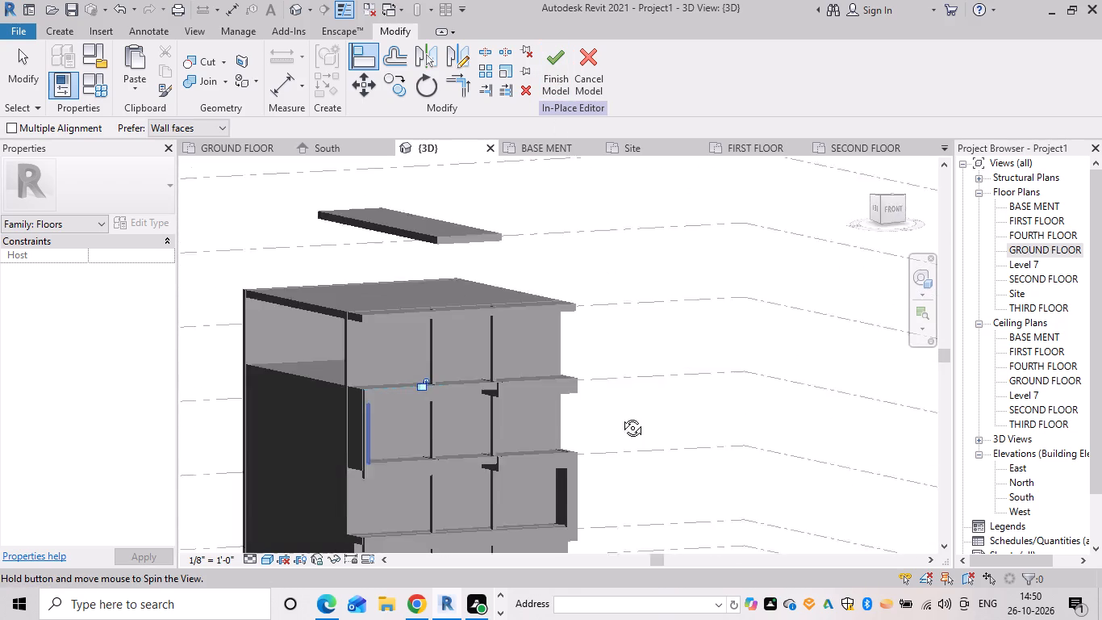
middle_click_drag(620, 416, 624, 415, "shift")
left_click(562, 75)
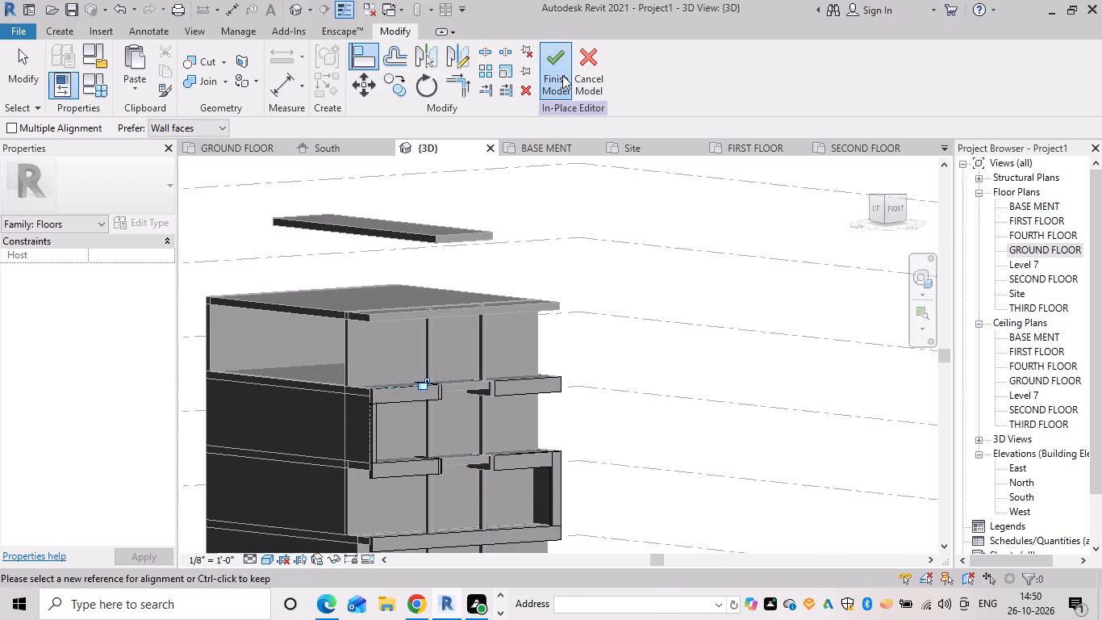
Examine the facade frame's bands and return pieces from the front and side across all storeys.
scroll(584, 351, "down", 5)
middle_click_drag(615, 418, 518, 438, "shift")
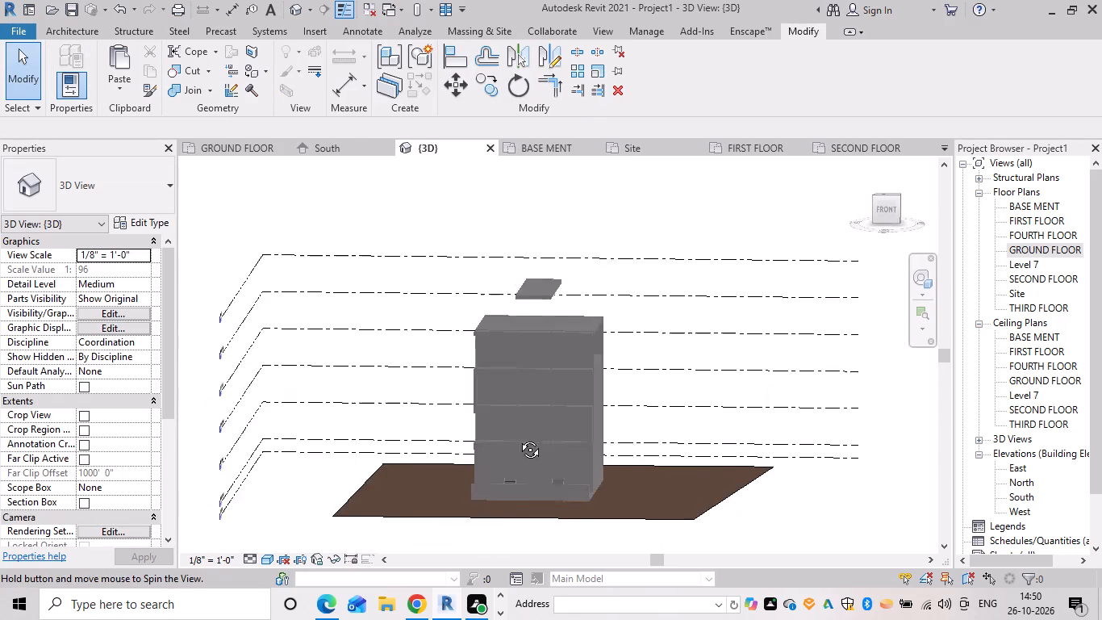
middle_click_drag(518, 438, 516, 458, "shift")
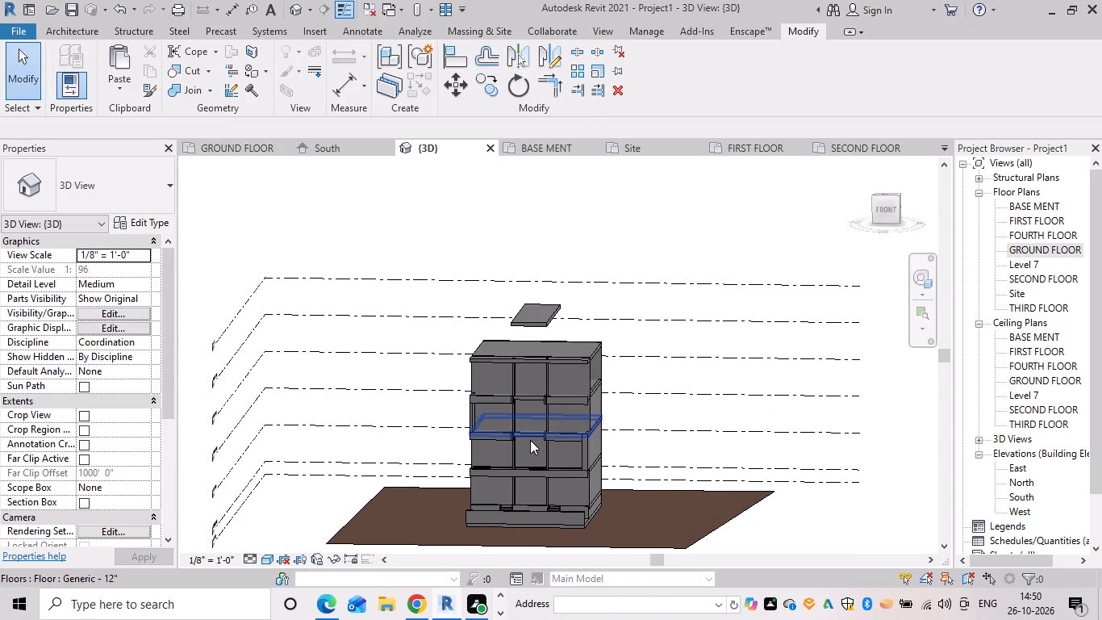
scroll(494, 395, "up", 5)
middle_click_drag(675, 394, 532, 403, "shift")
scroll(492, 412, "up", 1)
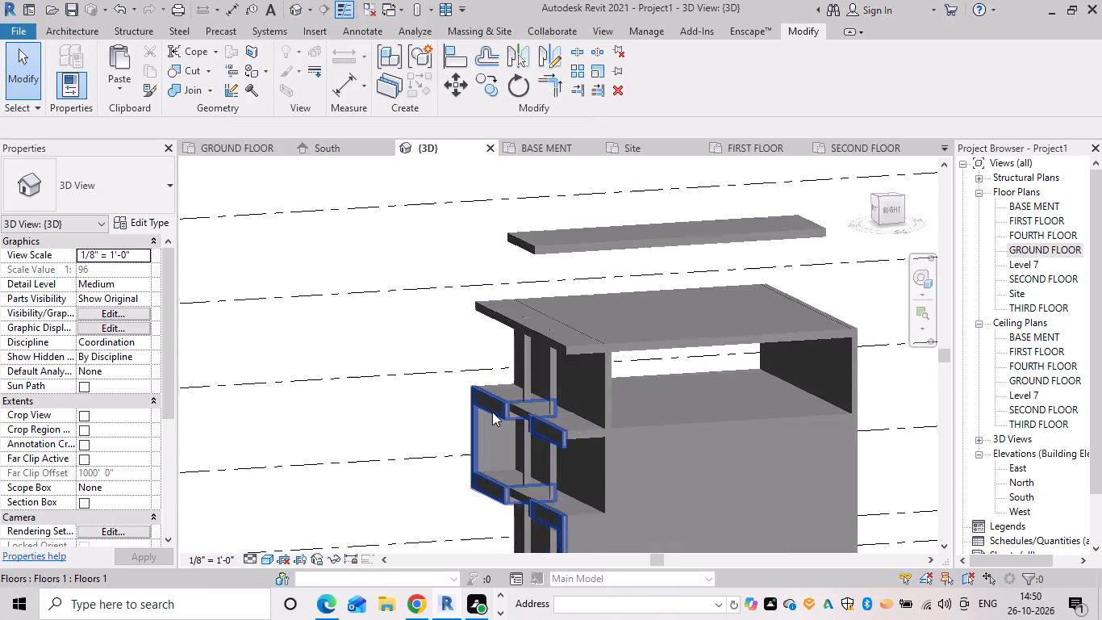
scroll(492, 412, "up", 2)
middle_click_drag(503, 449, 495, 325)
middle_click_drag(516, 442, 478, 387)
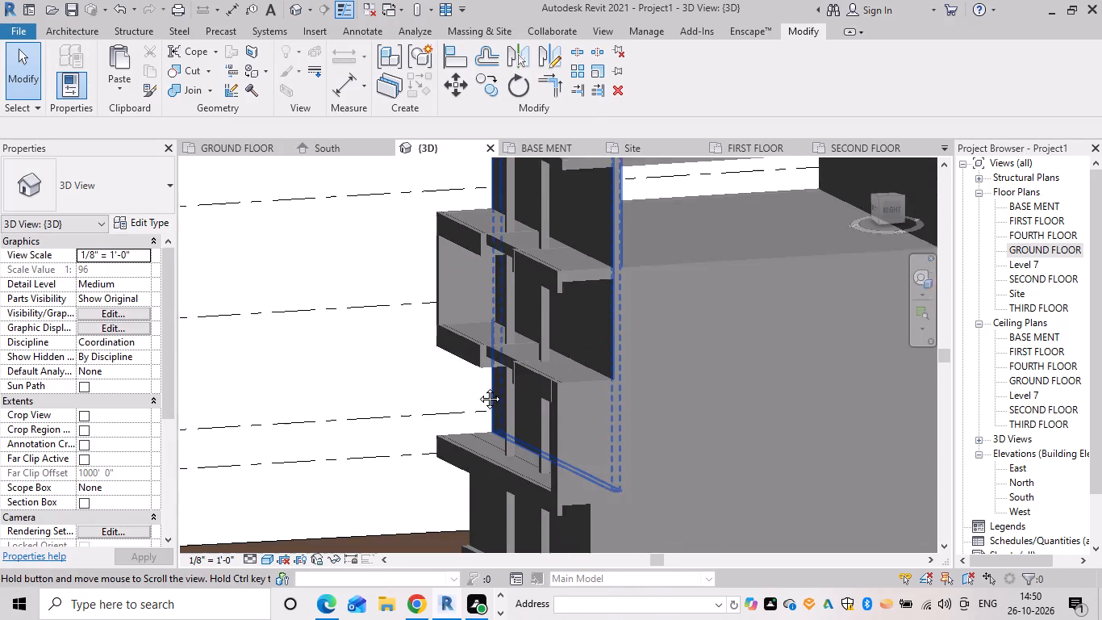
middle_click_drag(478, 387, 471, 383)
middle_click_drag(431, 400, 613, 419, "shift")
scroll(569, 429, "down", 1)
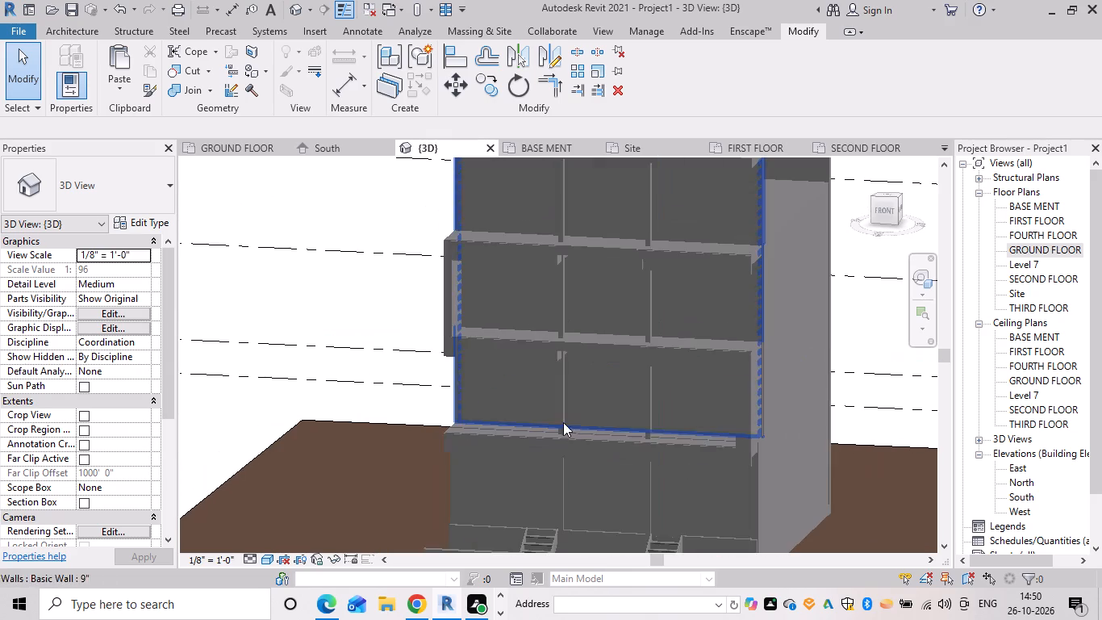
scroll(607, 427, "down", 5)
middle_click_drag(591, 425, 649, 389, "shift")
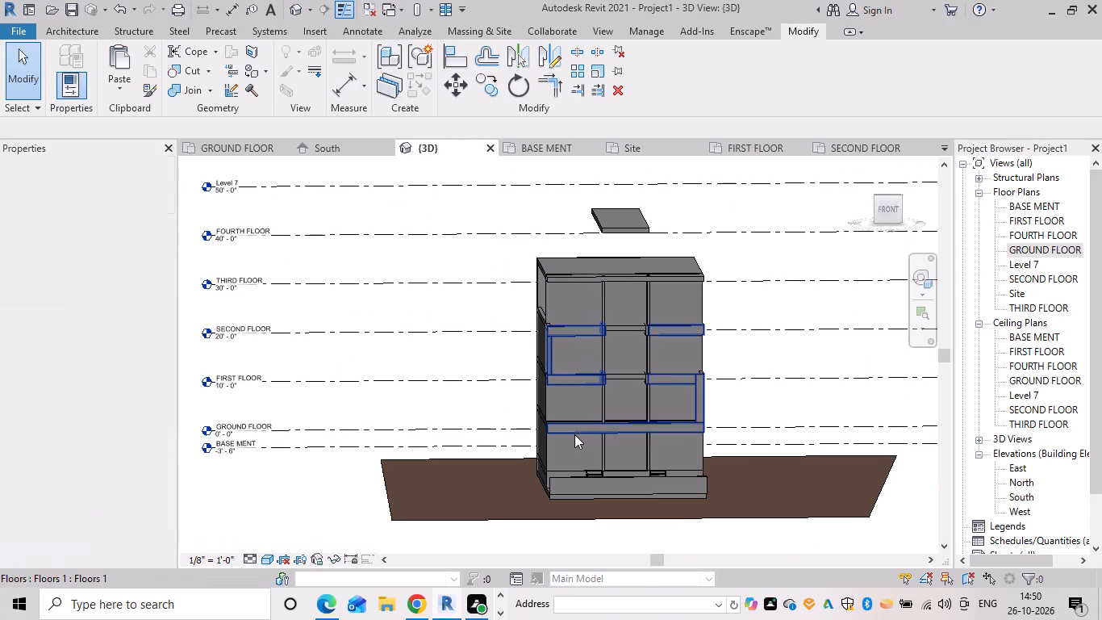
Set the 3D view's visual style to Hidden Line.
left_click(265, 556)
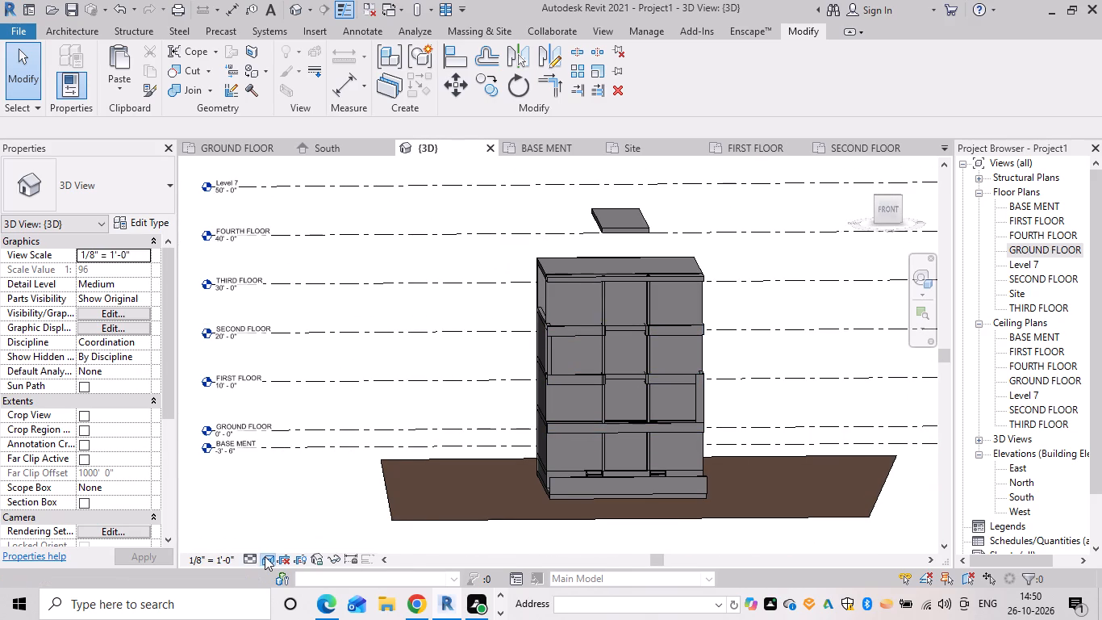
left_click(286, 492)
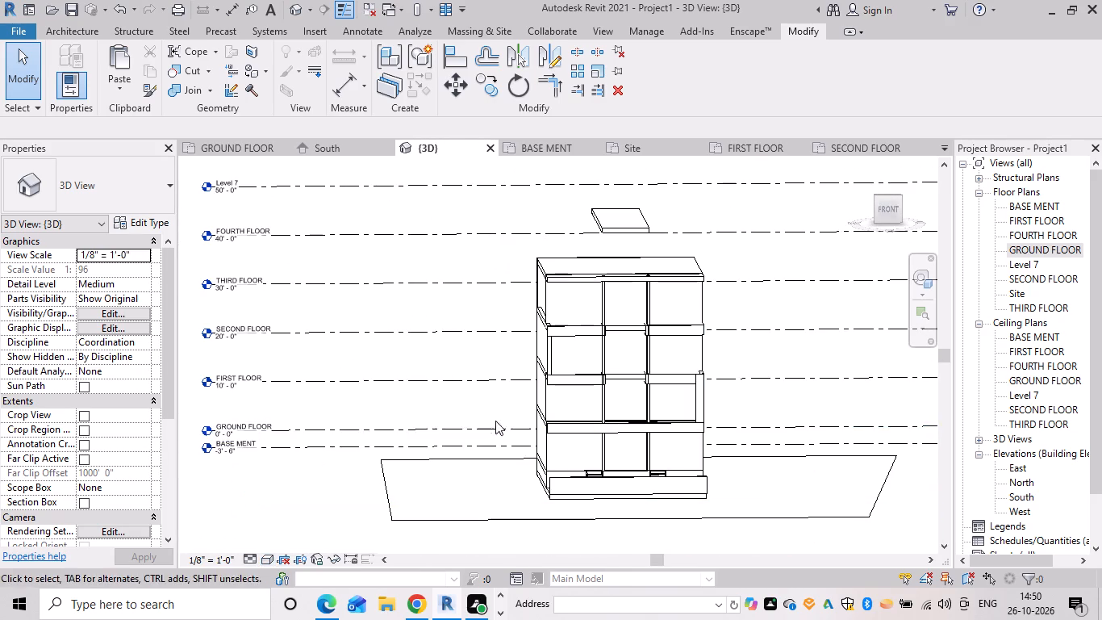
Examine the whole building and its projecting facade frame from the front corner and side in hidden-line display.
middle_click_drag(495, 421, 352, 427, "shift")
scroll(461, 428, "down", 2)
middle_click_drag(482, 429, 398, 440, "shift")
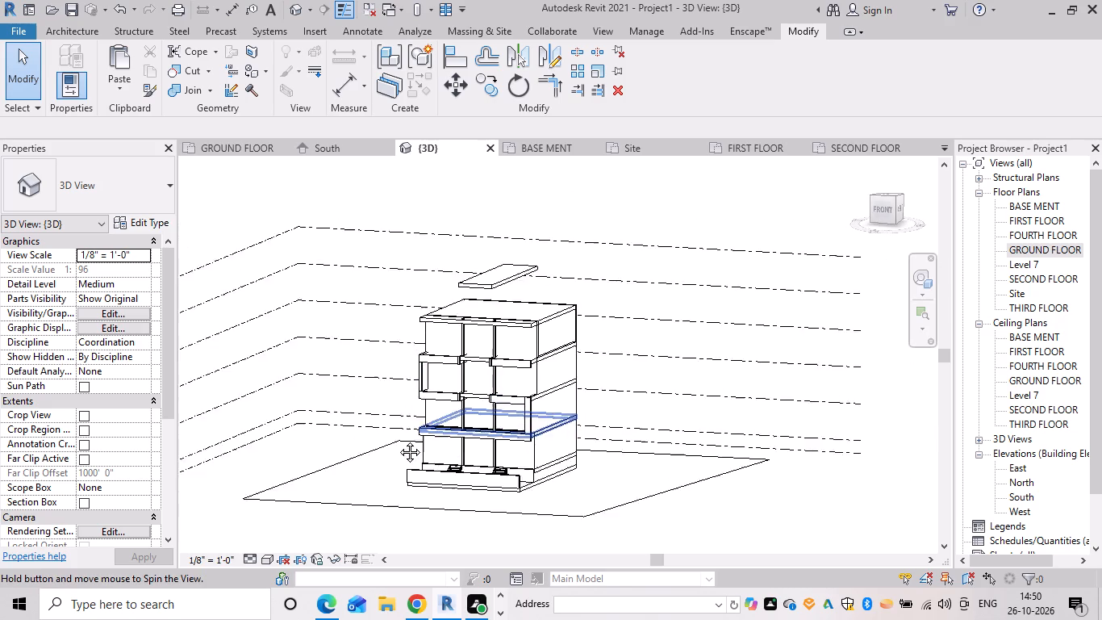
middle_click_drag(398, 440, 249, 454, "shift")
scroll(461, 405, "down", 4)
middle_click_drag(477, 410, 287, 424, "shift")
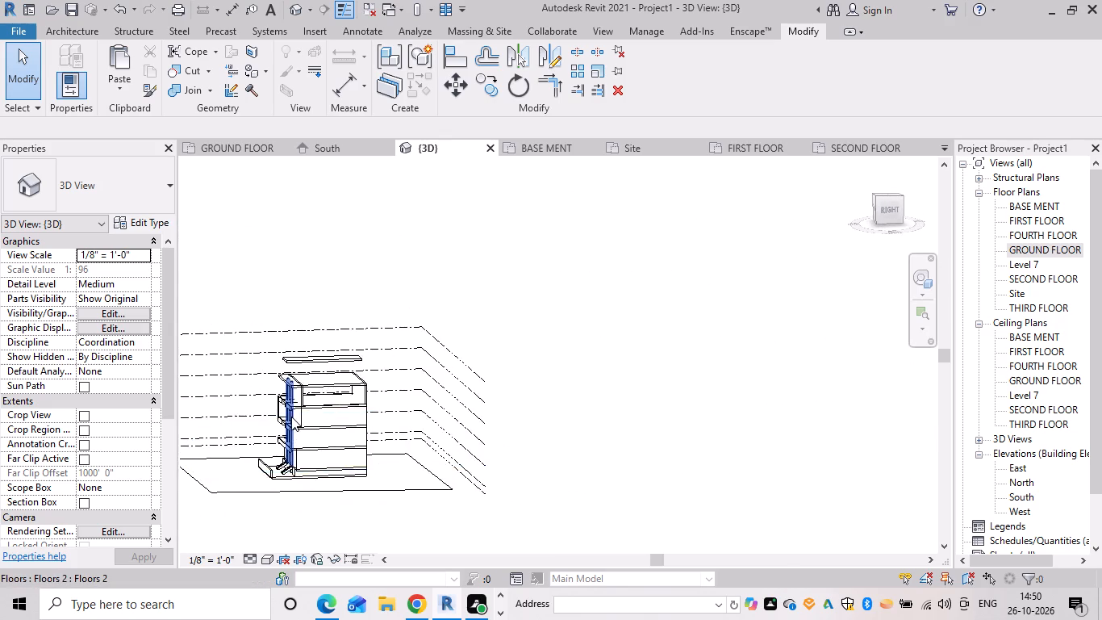
scroll(291, 417, "up", 8)
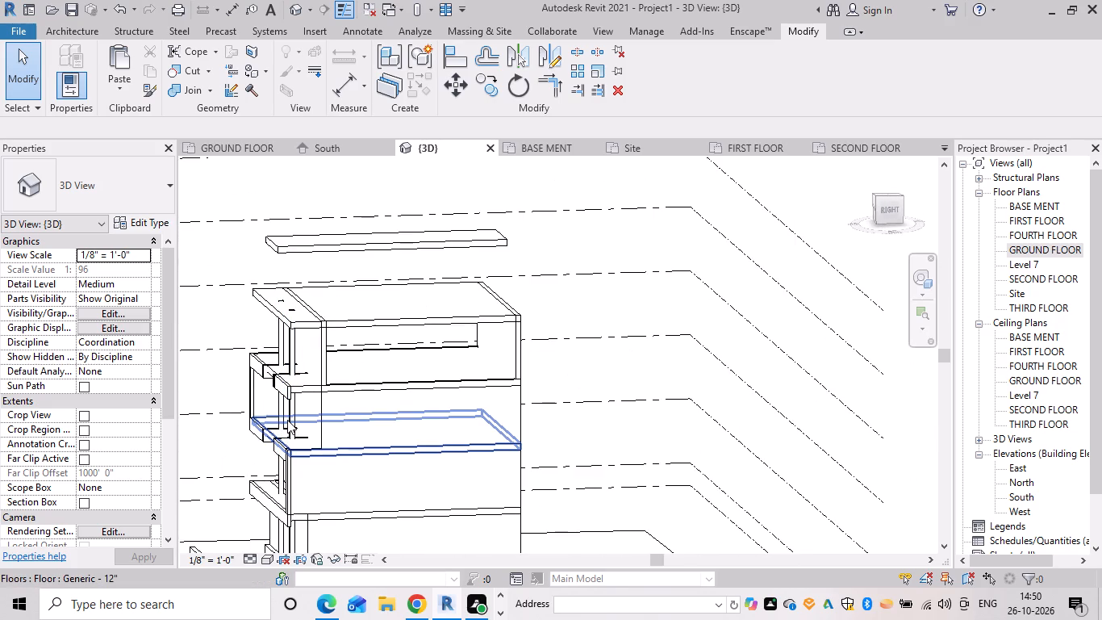
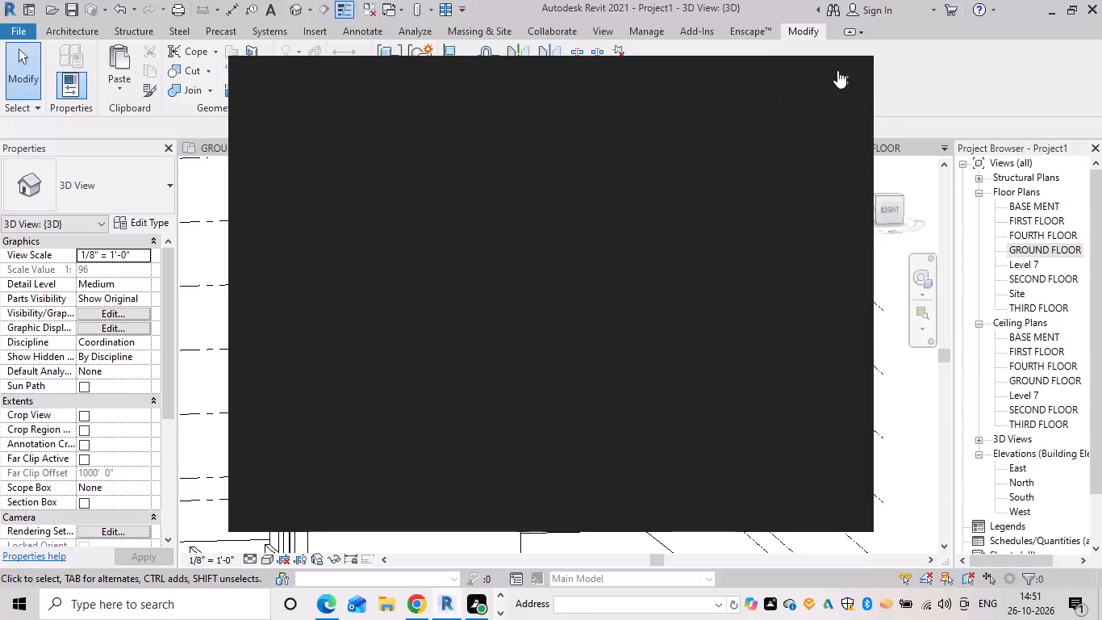
Dismiss the Autodesk genuine notification card covering the 3D view.
left_click(841, 70)
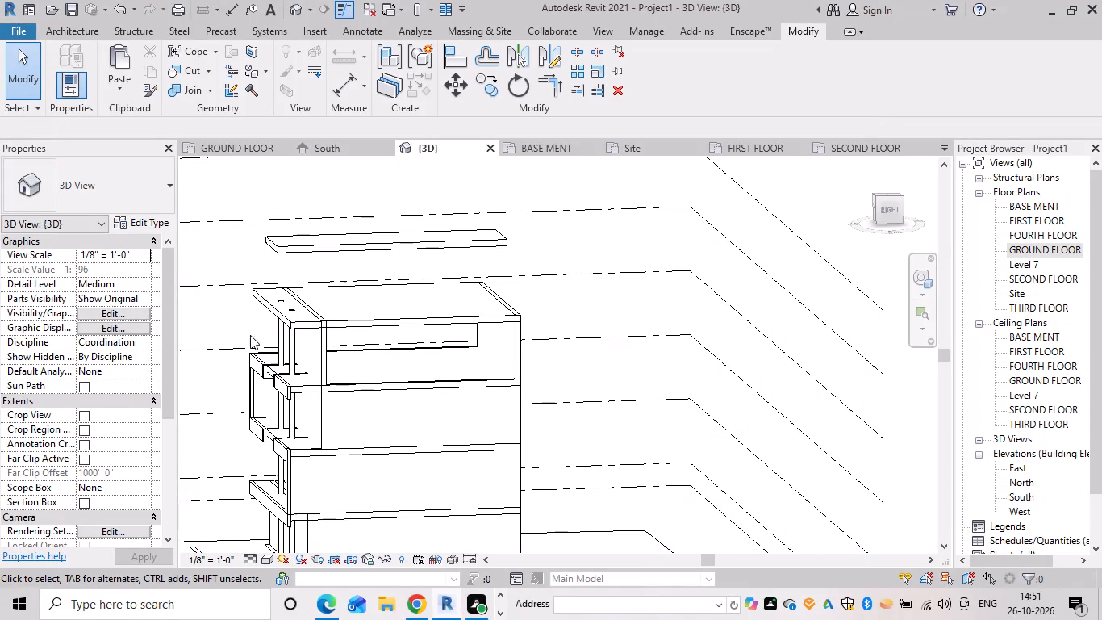
Examine the upper storeys' projecting facade frame and the roof slab from both front corners in 3D.
scroll(340, 305, "up", 4)
middle_click_drag(331, 358, 421, 387, "shift")
scroll(461, 315, "down", 4)
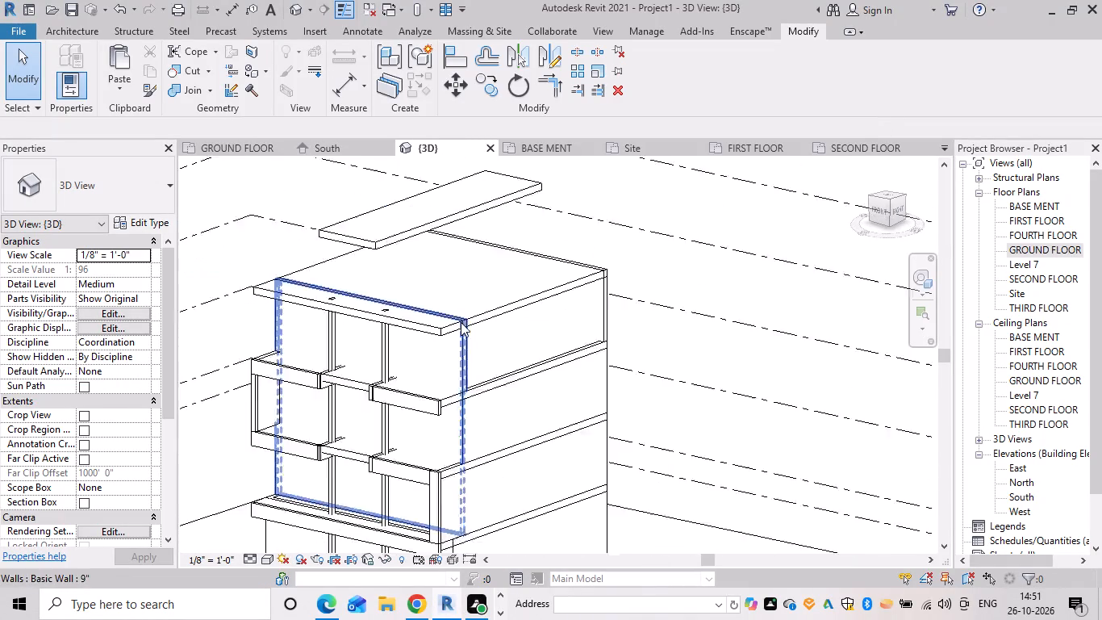
middle_click_drag(412, 379, 514, 295, "shift")
middle_click_drag(384, 342, 462, 415, "shift")
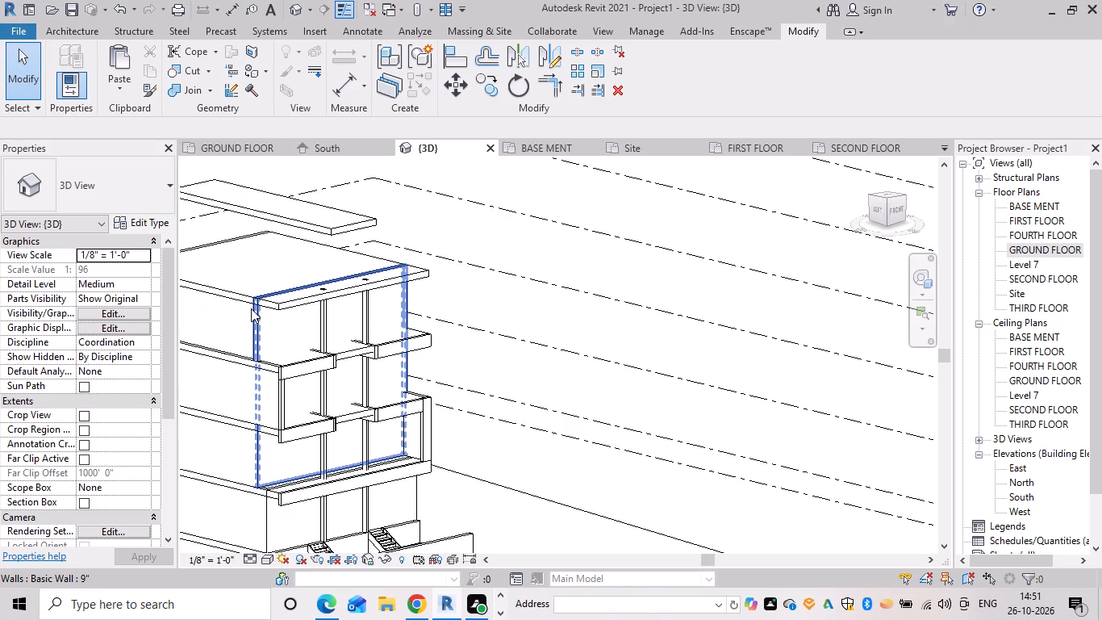
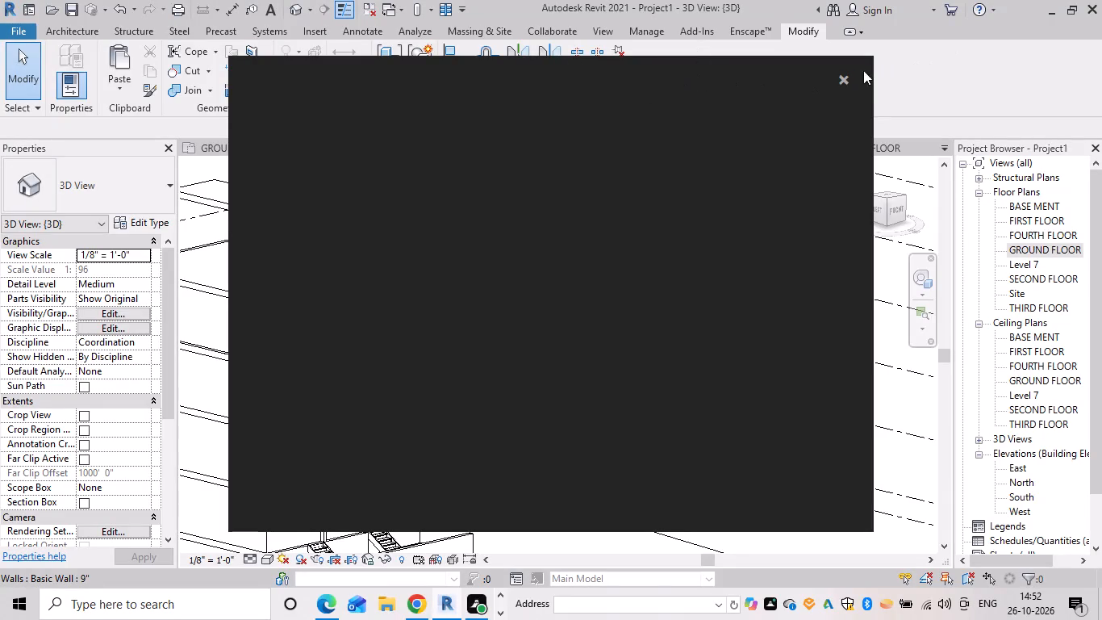
Dismiss the Autodesk genuine notification card covering the 3D view.
left_click(842, 73)
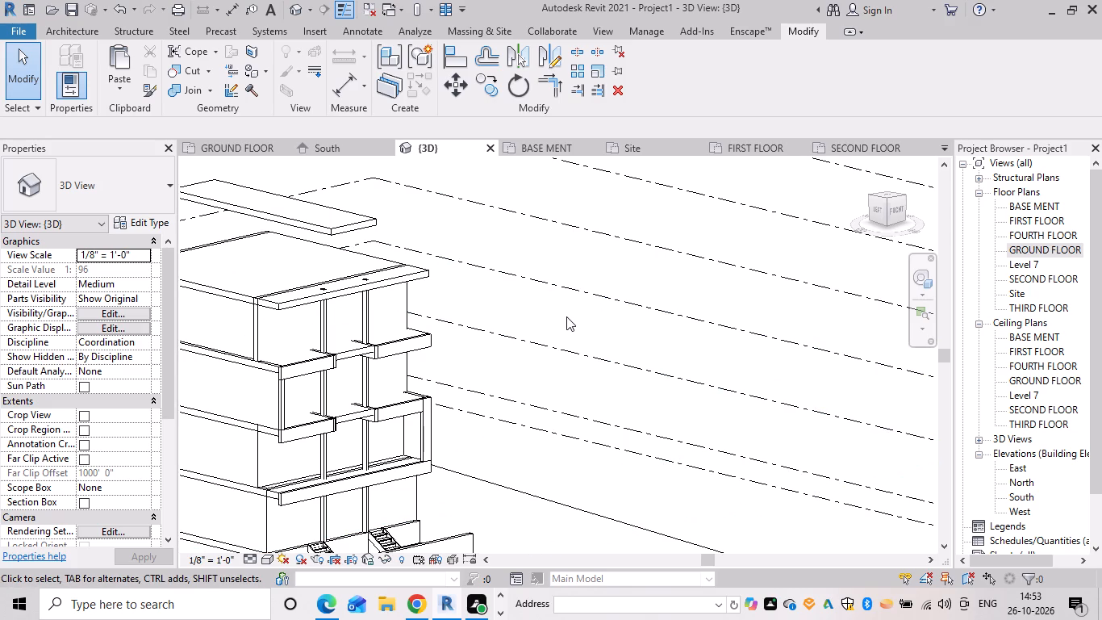
Lower the top face of the two in-place vertical facade fins so they do not protrude above the roof slab.
scroll(561, 316, "down", 6)
middle_click_drag(561, 318, 511, 334, "shift")
scroll(482, 313, "up", 6)
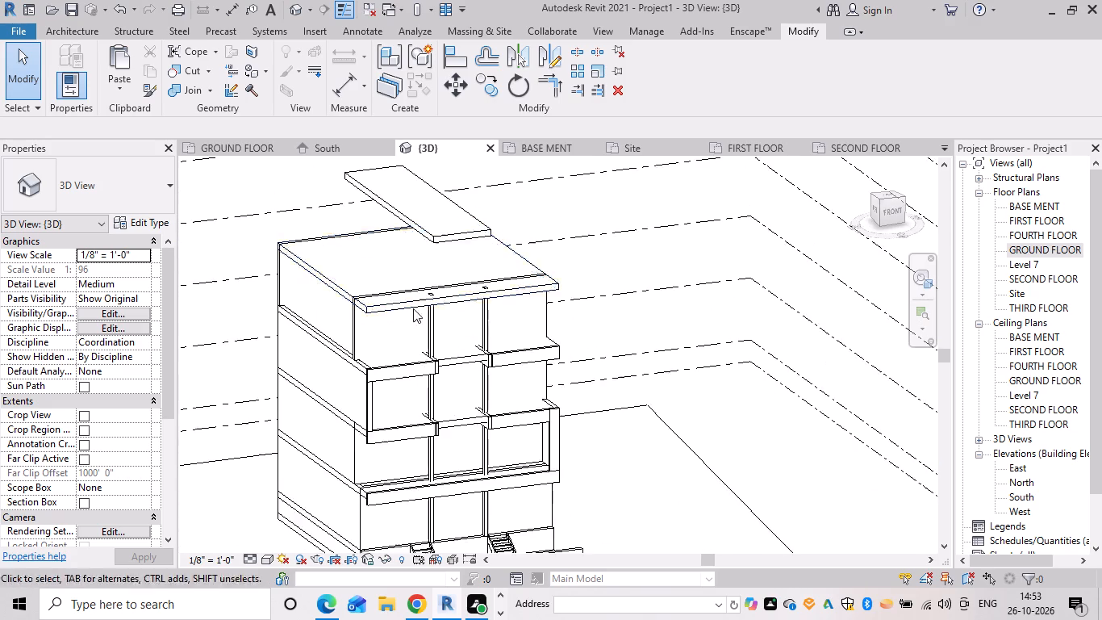
scroll(379, 302, "up", 1)
middle_click_drag(467, 314, 531, 319, "shift")
scroll(416, 285, "up", 5)
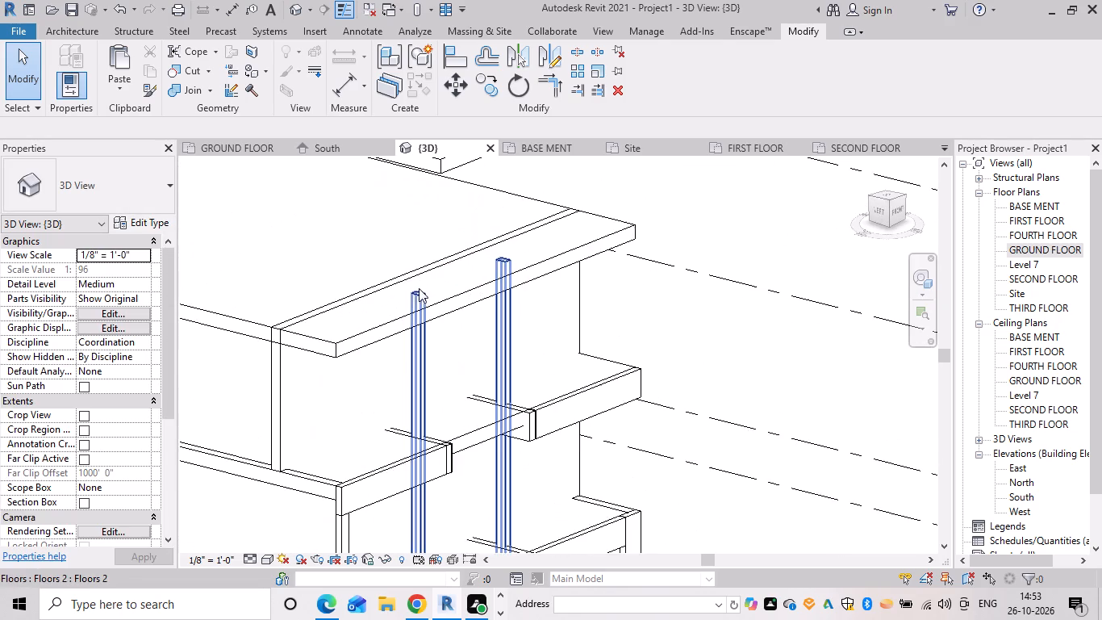
left_click(420, 291)
scroll(522, 302, "down", 6)
middle_click_drag(633, 324, 567, 299, "shift")
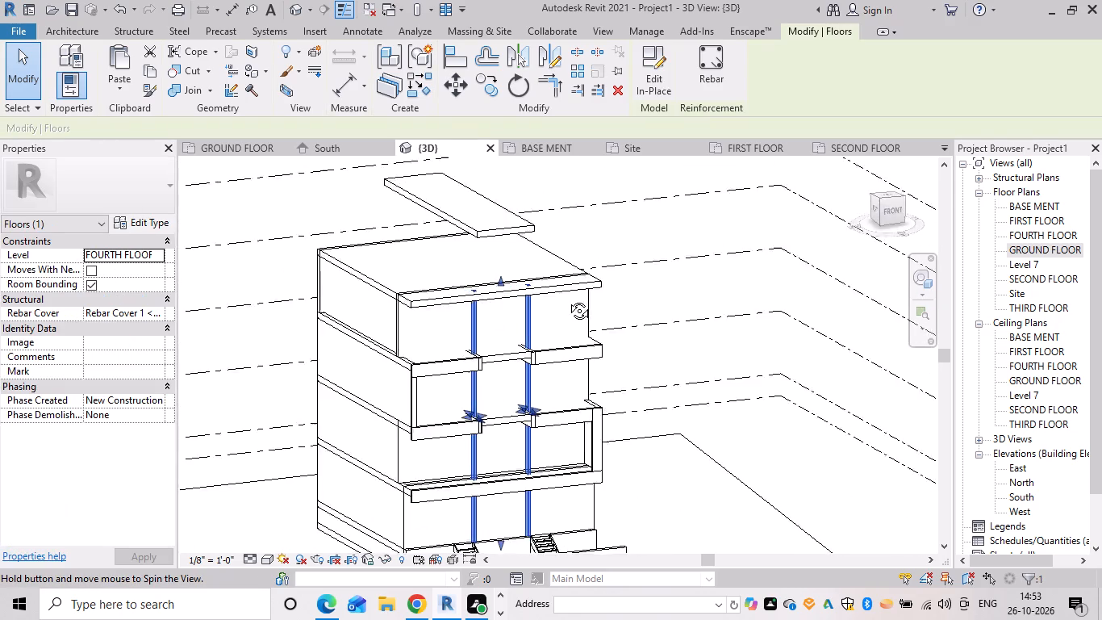
middle_click_drag(567, 299, 520, 257, "shift")
scroll(499, 280, "up", 2)
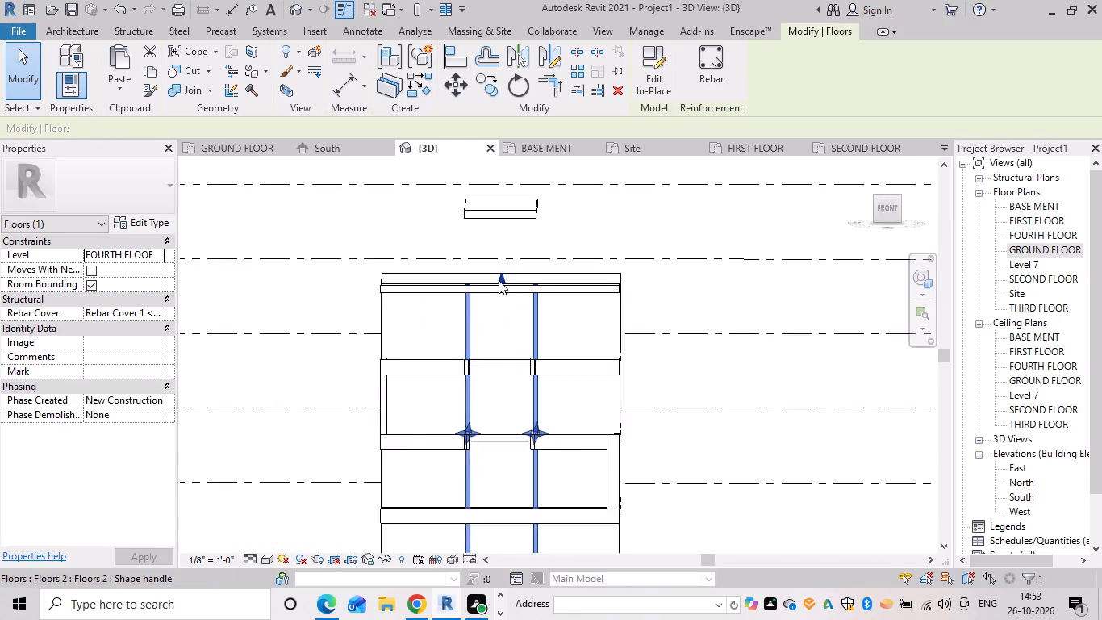
scroll(499, 280, "up", 9)
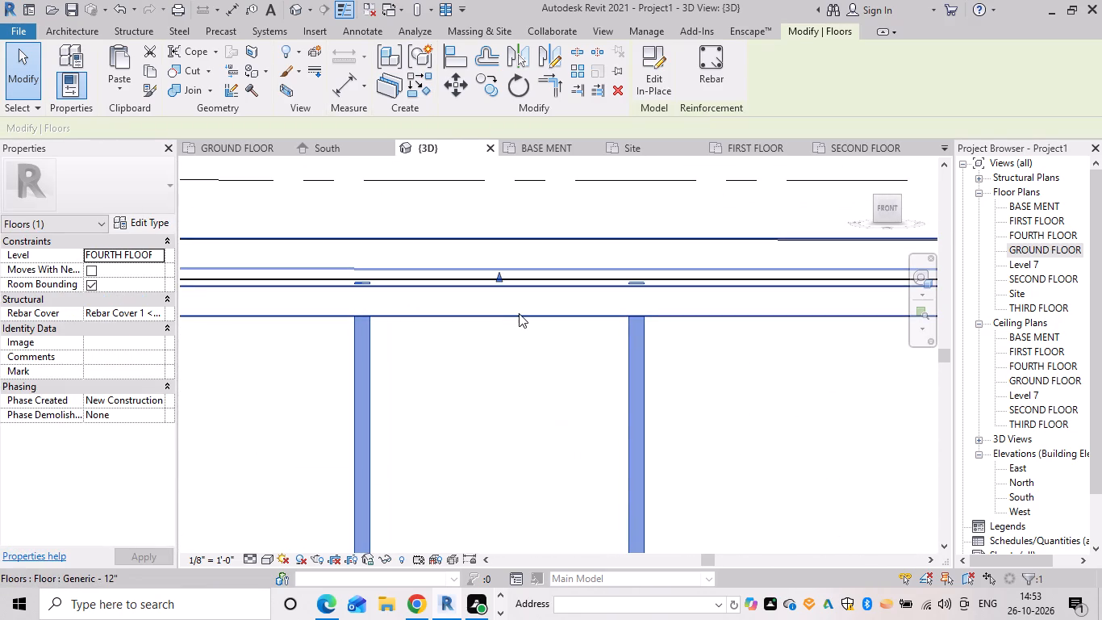
middle_click_drag(518, 311, 511, 301, "shift")
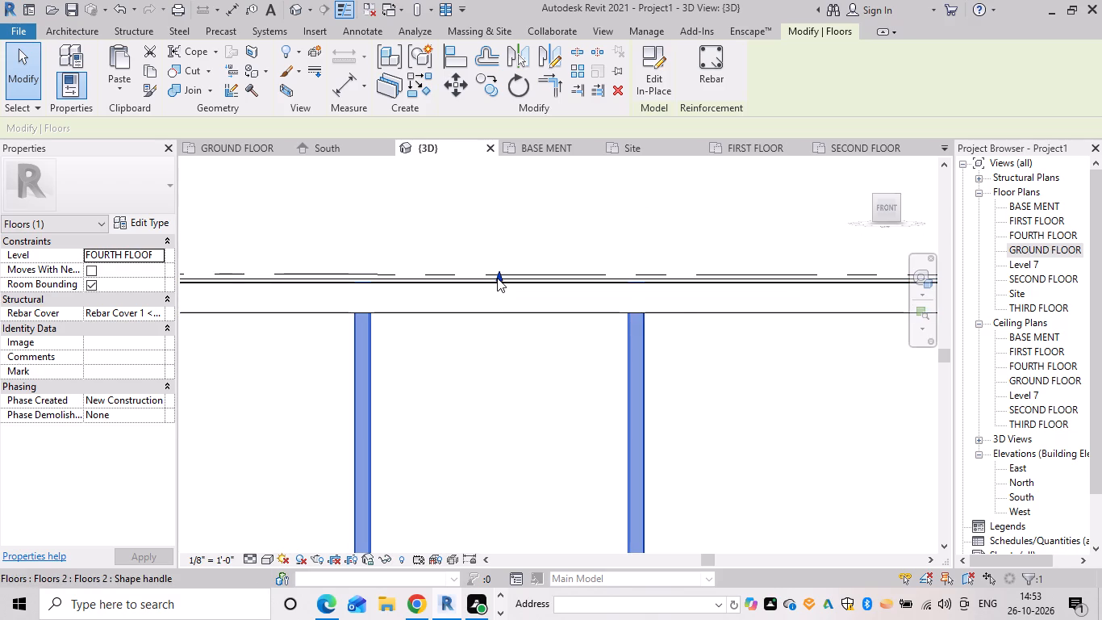
left_click_drag(497, 278, 495, 291)
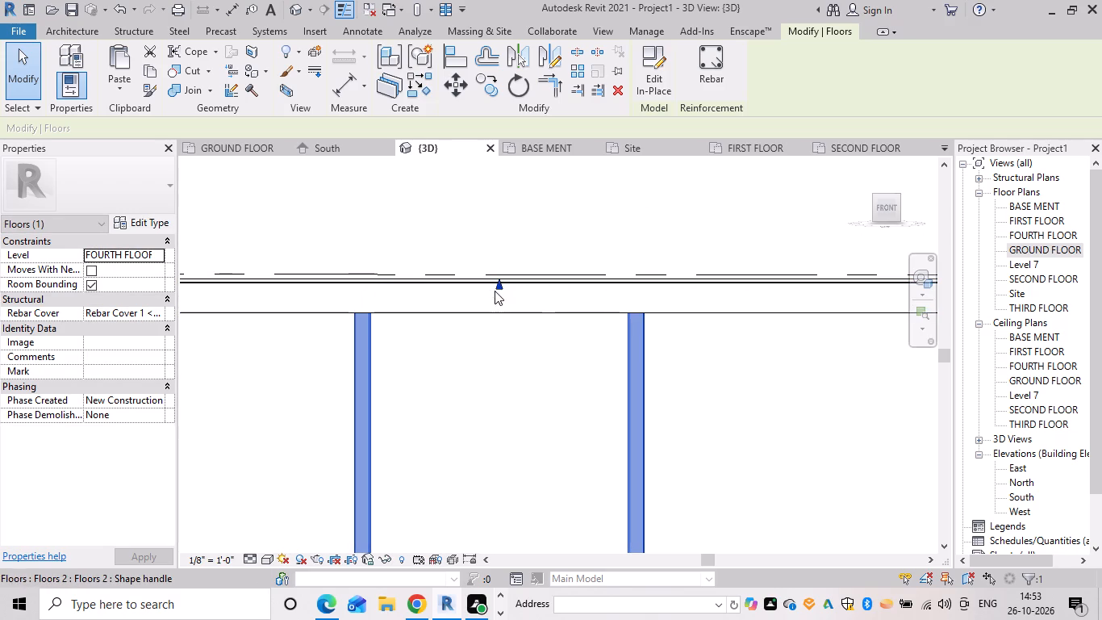
left_click(495, 241)
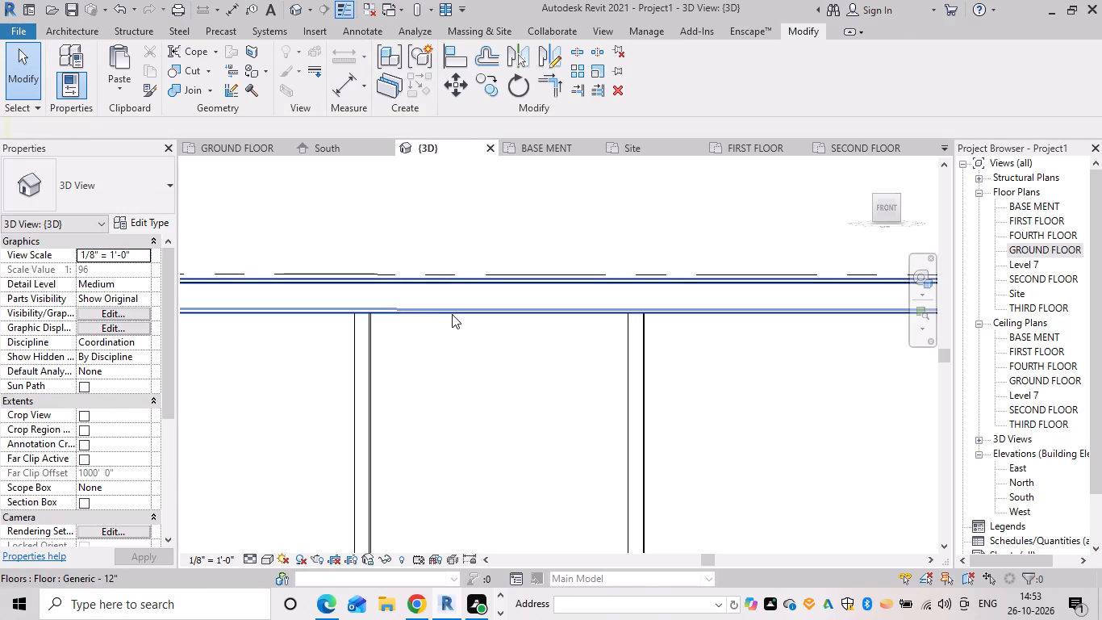
Examine the projecting facade frame's bands and their side ends at the upper storeys from several angles in 3D.
scroll(452, 307, "down", 3)
middle_click_drag(367, 325, 498, 358, "shift")
scroll(394, 332, "down", 6)
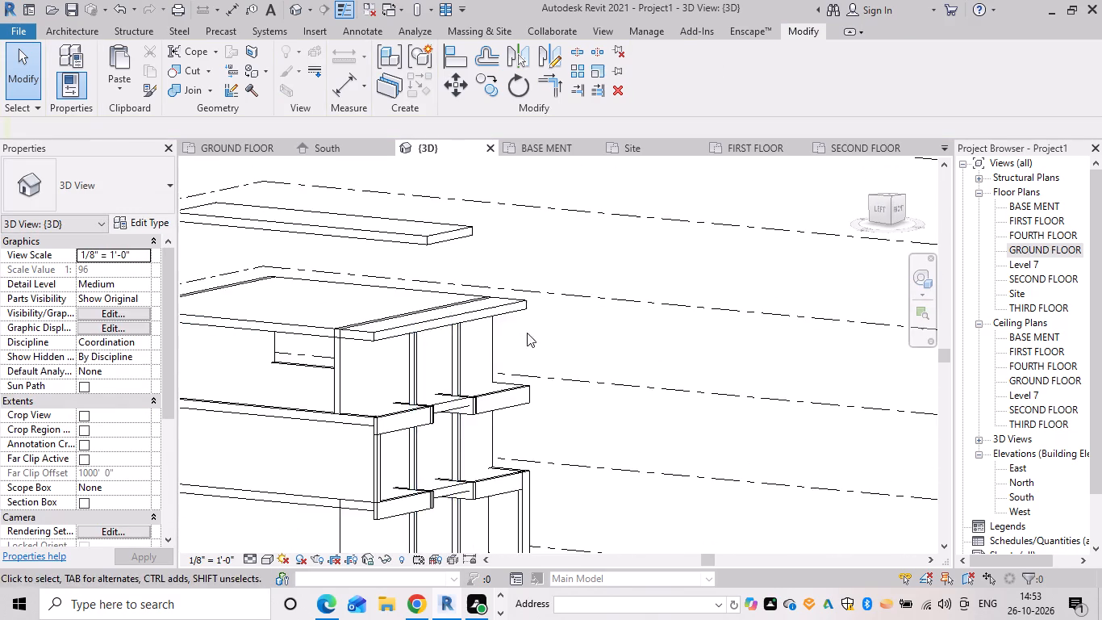
middle_click_drag(533, 332, 424, 329, "shift")
scroll(478, 364, "down", 4)
middle_click_drag(501, 369, 390, 413, "shift")
scroll(445, 396, "up", 6)
middle_click_drag(503, 371, 410, 349, "shift")
scroll(421, 344, "up", 5)
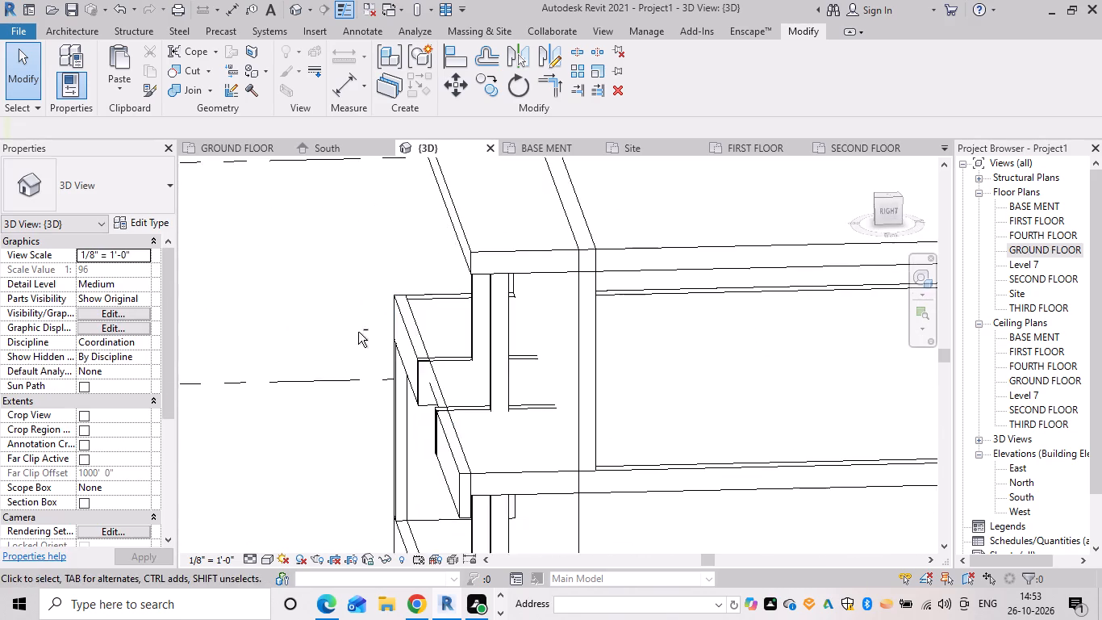
middle_click_drag(358, 332, 440, 302, "shift")
scroll(489, 326, "down", 4)
scroll(553, 389, "up", 1)
middle_click(553, 389)
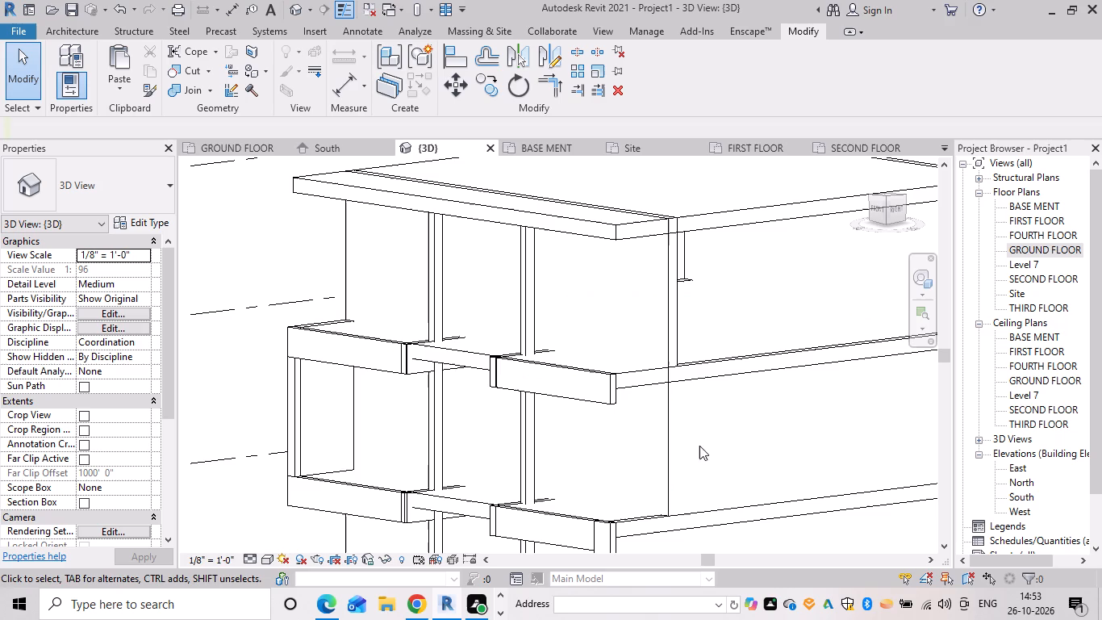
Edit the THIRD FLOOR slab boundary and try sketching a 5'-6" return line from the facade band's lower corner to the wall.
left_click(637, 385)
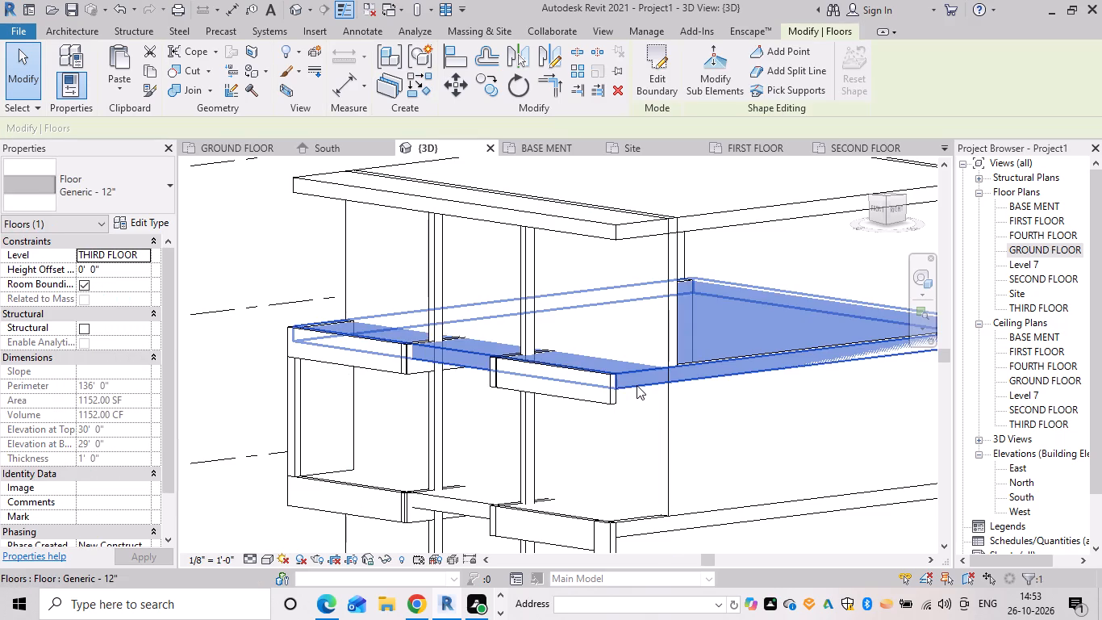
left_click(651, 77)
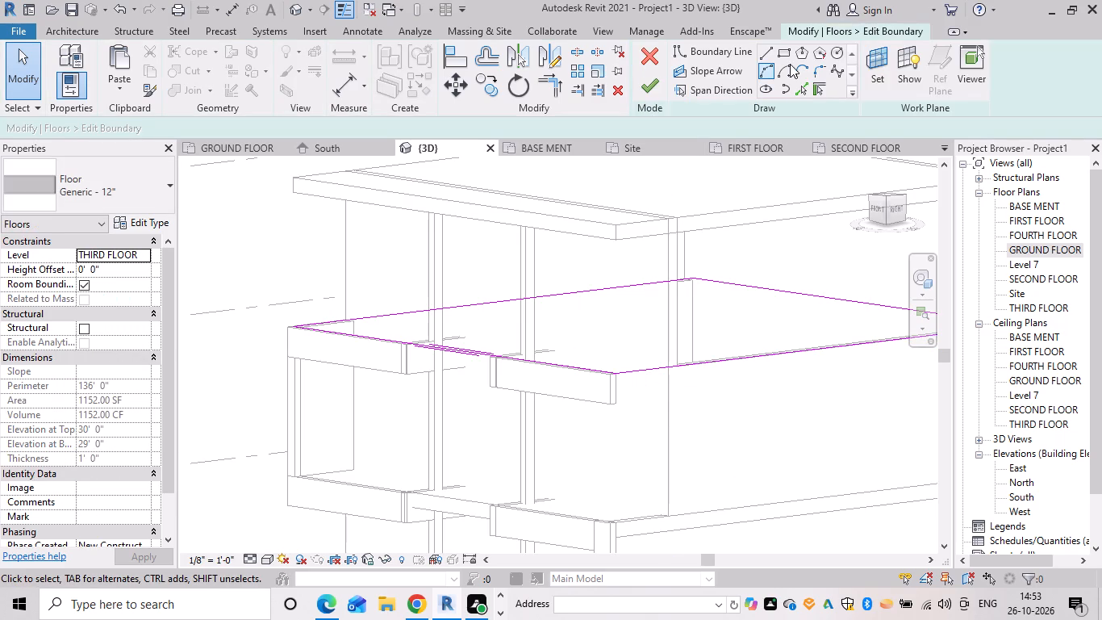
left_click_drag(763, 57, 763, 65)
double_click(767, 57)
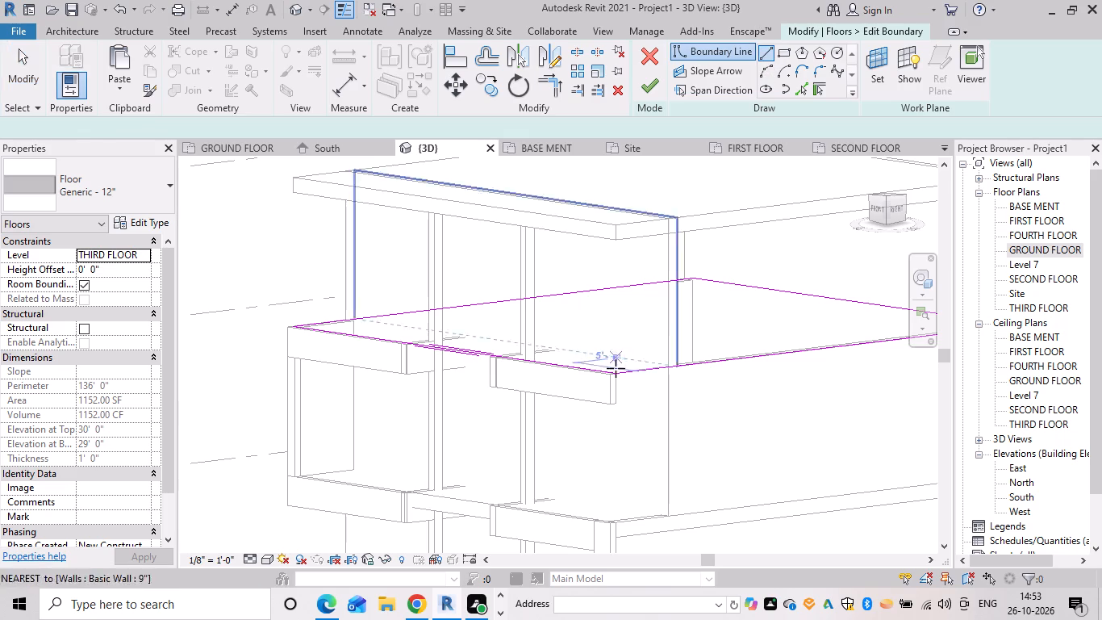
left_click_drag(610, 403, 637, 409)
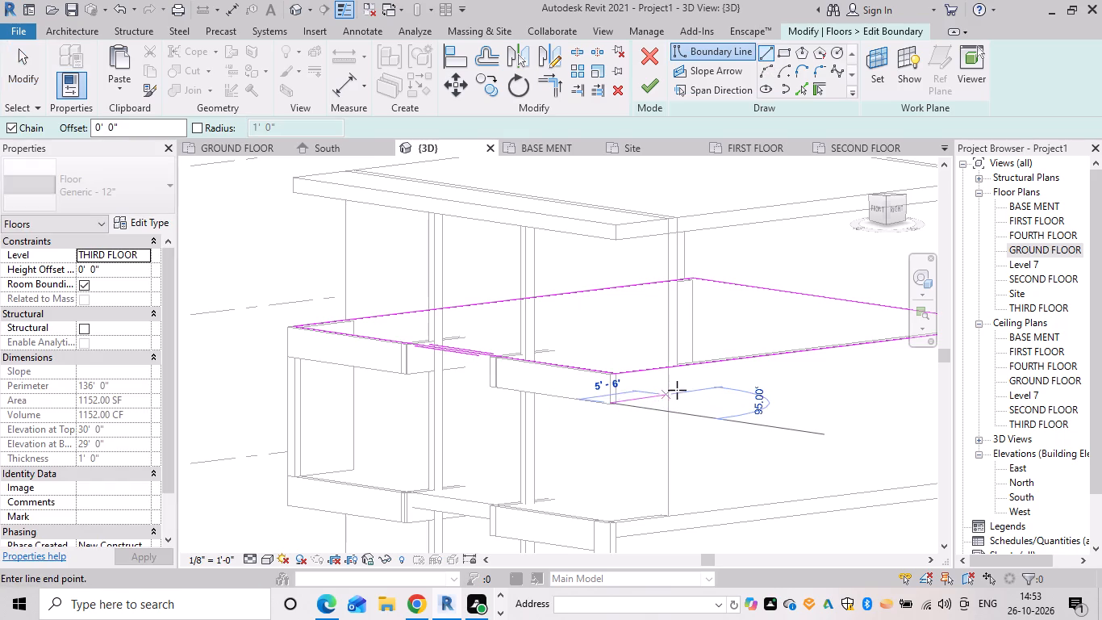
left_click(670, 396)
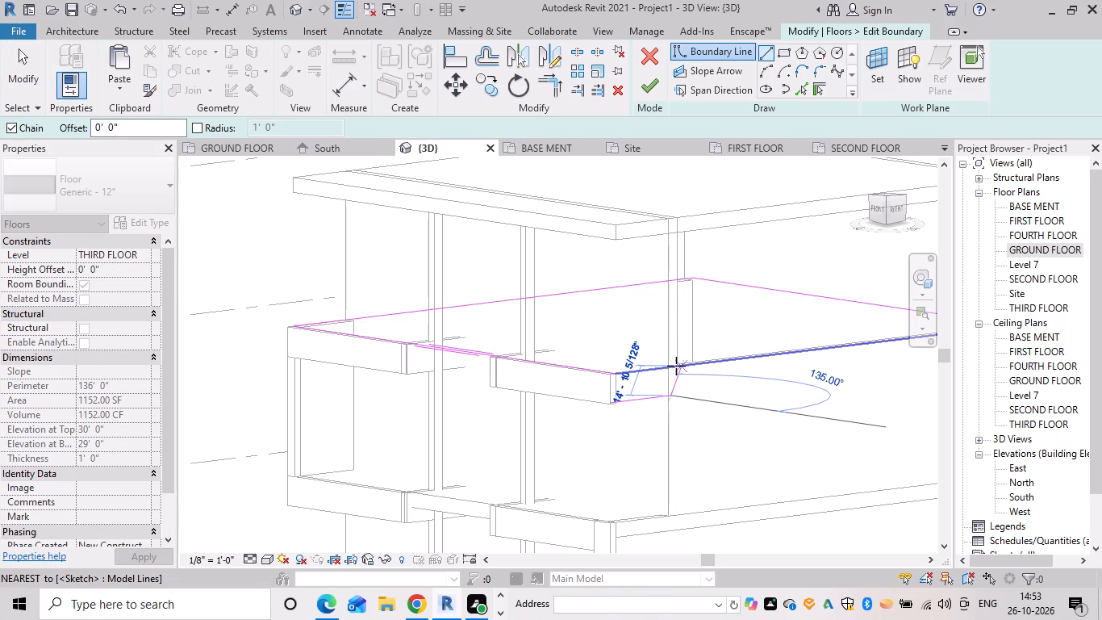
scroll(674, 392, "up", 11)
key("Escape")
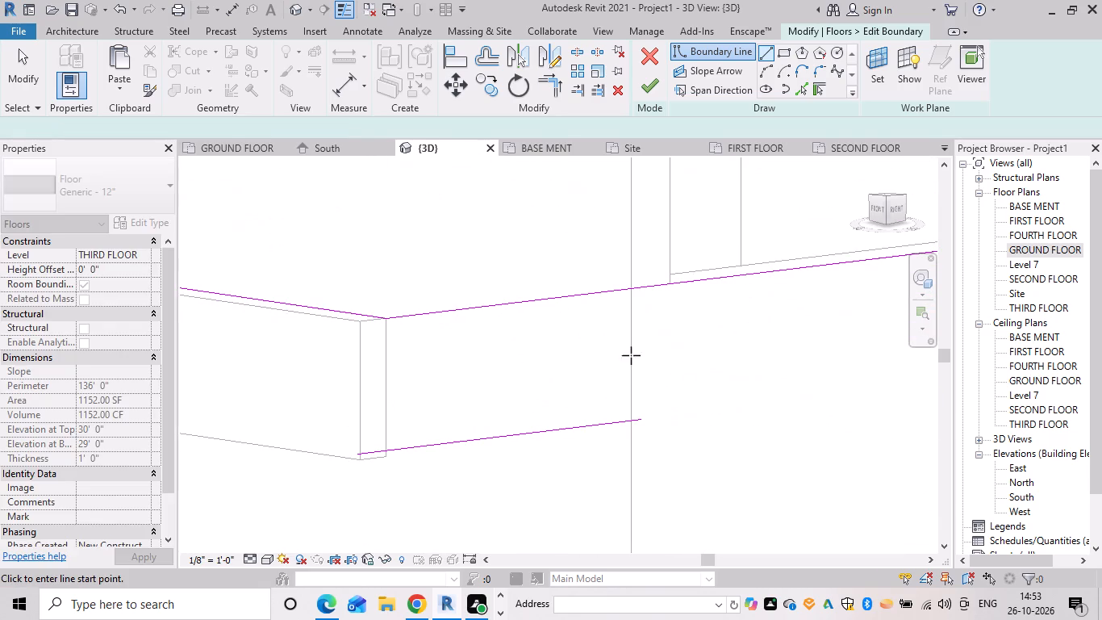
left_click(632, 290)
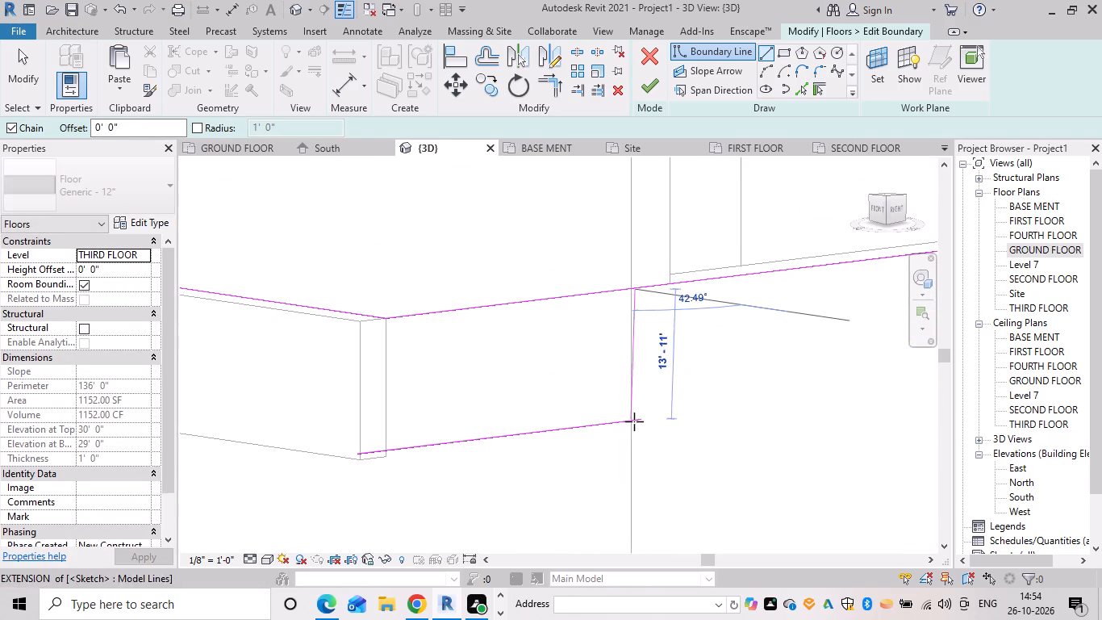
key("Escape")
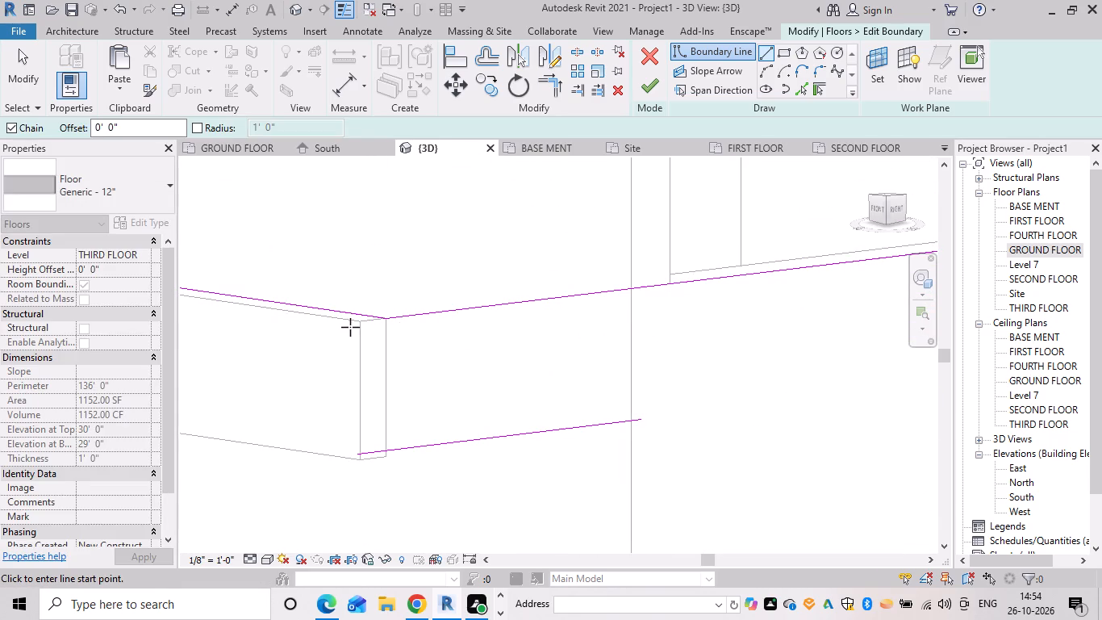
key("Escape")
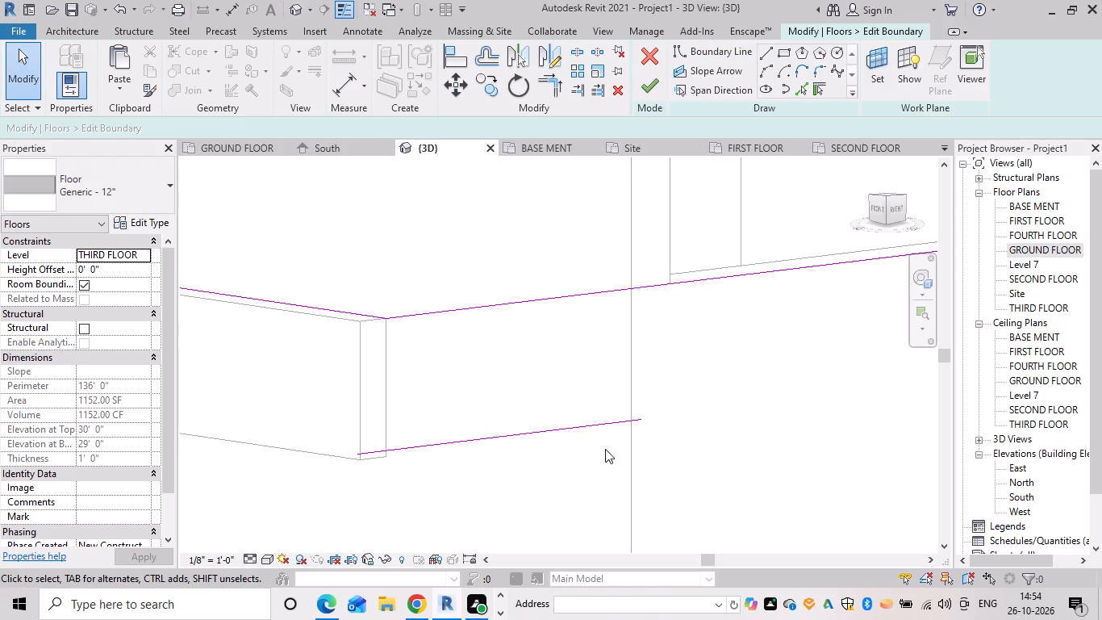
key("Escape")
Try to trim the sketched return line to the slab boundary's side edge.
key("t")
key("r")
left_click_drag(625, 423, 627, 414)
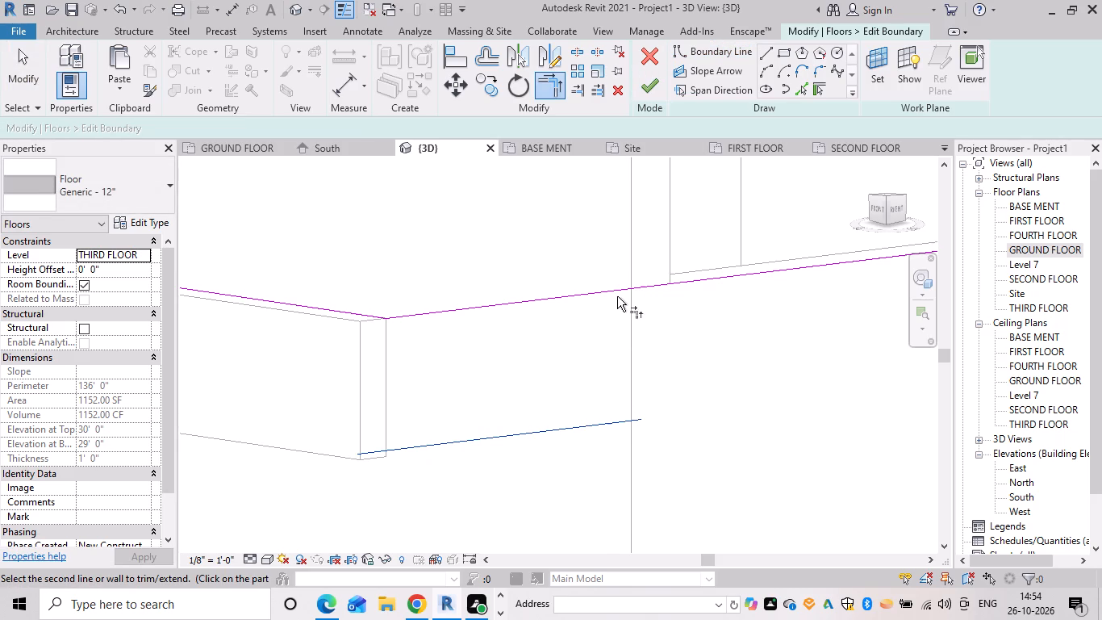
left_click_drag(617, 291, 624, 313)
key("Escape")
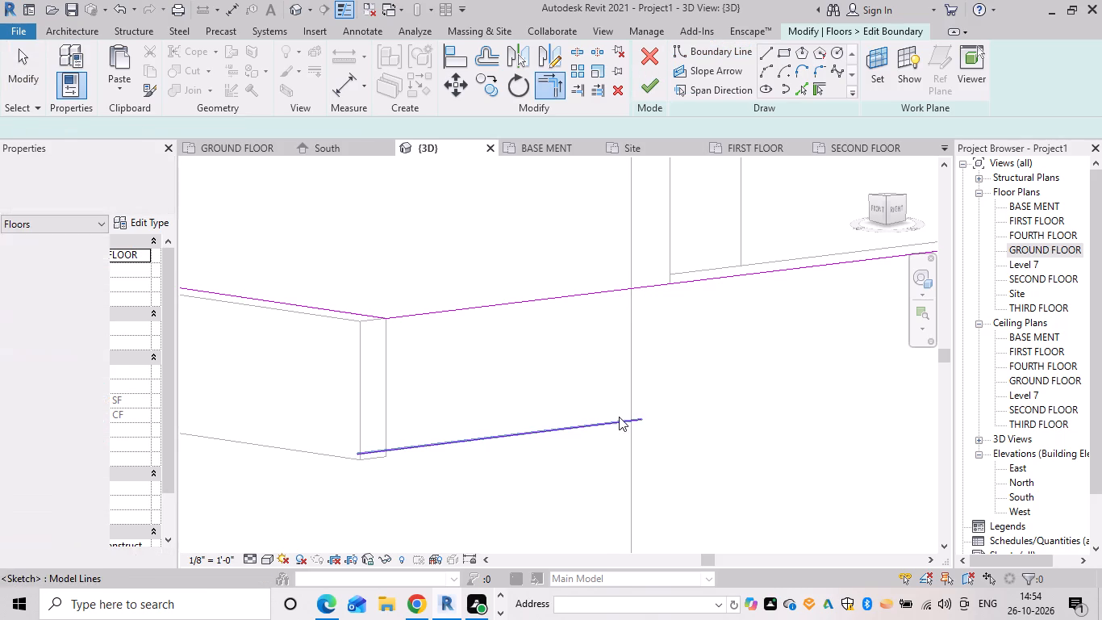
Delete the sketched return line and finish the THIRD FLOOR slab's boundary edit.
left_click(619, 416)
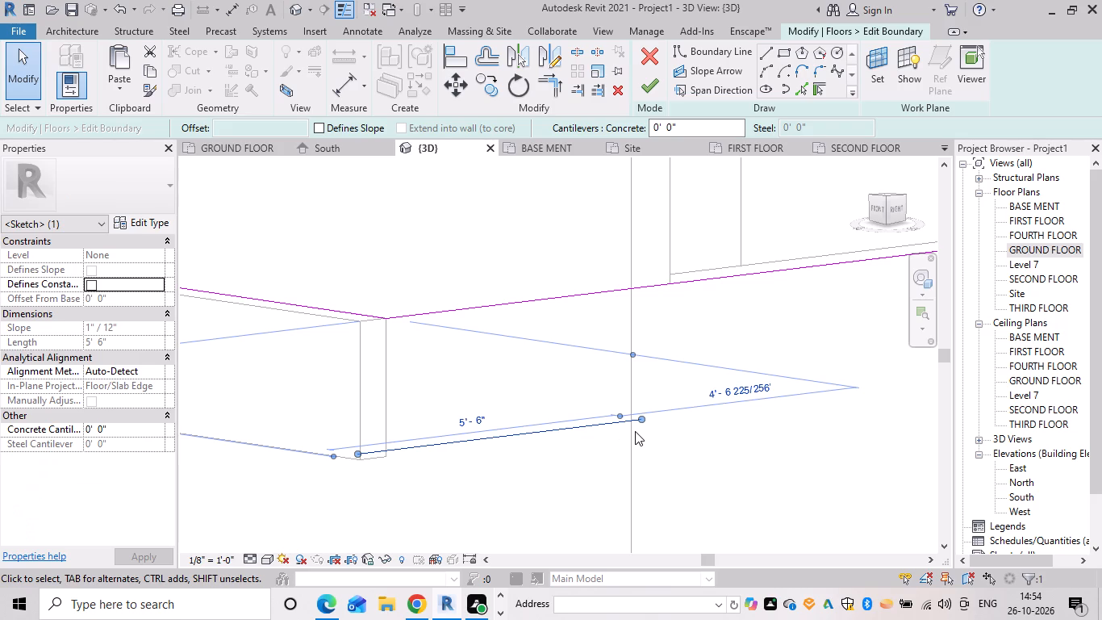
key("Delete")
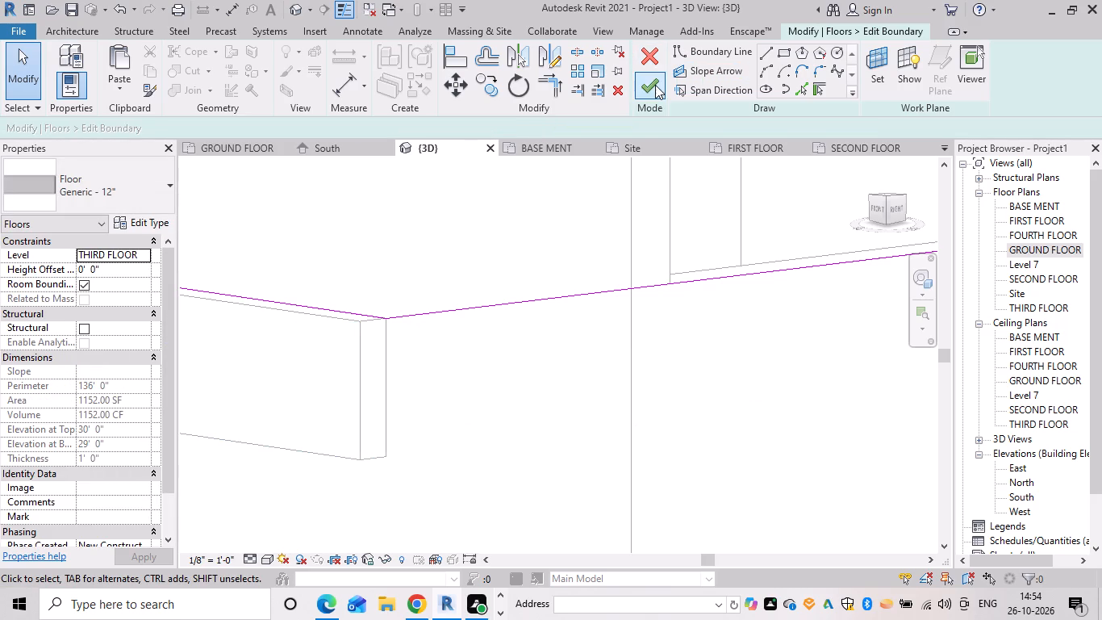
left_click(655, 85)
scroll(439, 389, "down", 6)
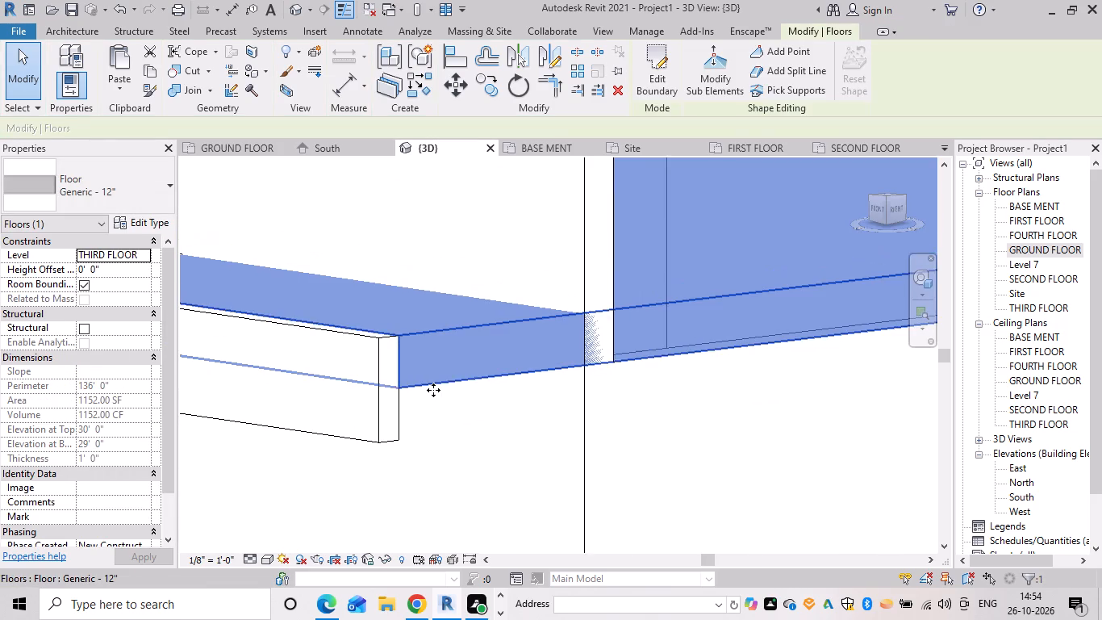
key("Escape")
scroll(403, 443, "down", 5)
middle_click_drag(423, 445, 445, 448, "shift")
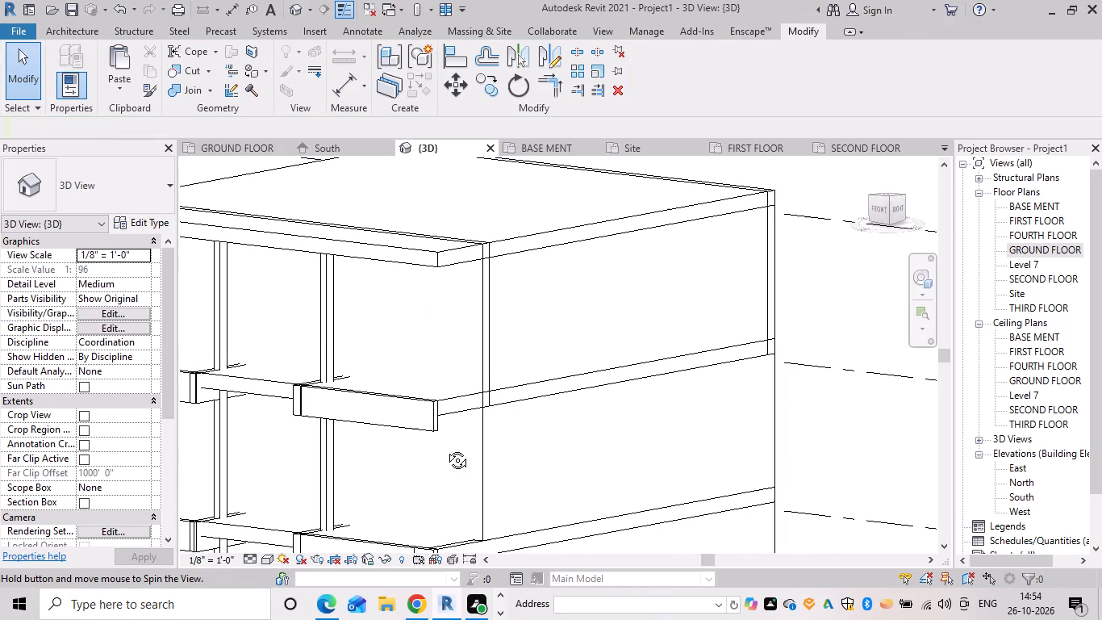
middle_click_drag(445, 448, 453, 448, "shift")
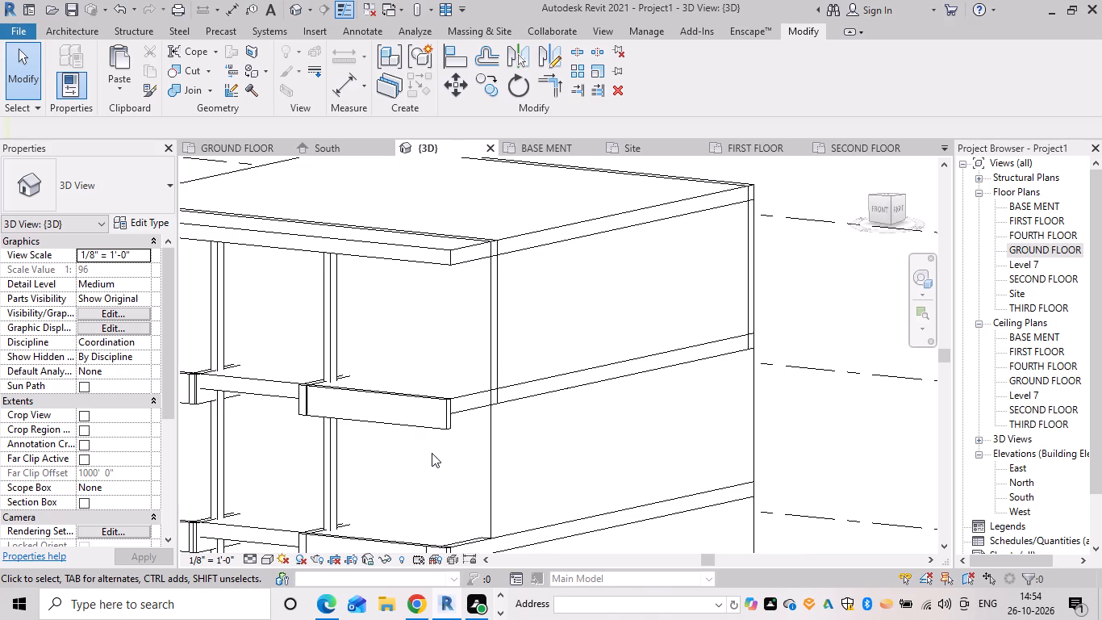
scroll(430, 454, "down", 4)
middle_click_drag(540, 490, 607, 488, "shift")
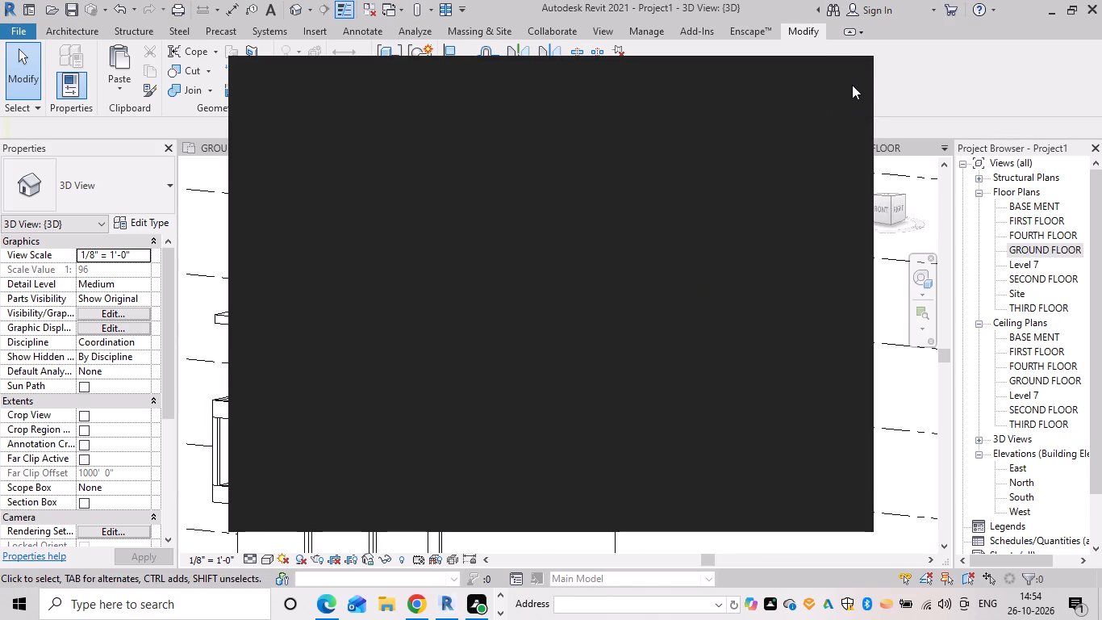
Dismiss the Autodesk genuine notification card covering the 3D view again.
left_click(840, 72)
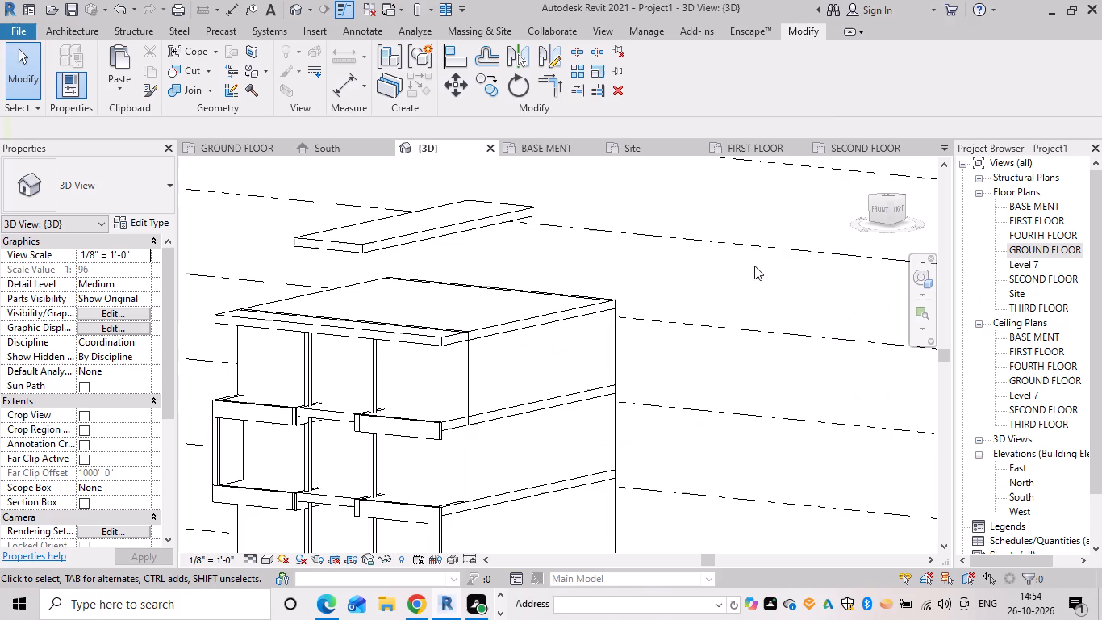
Examine the facade frame's side returns, bands and vertical fins from the front and both sides of the building.
scroll(759, 311, "down", 4)
scroll(503, 368, "down", 5)
middle_click_drag(504, 358, 505, 360, "shift")
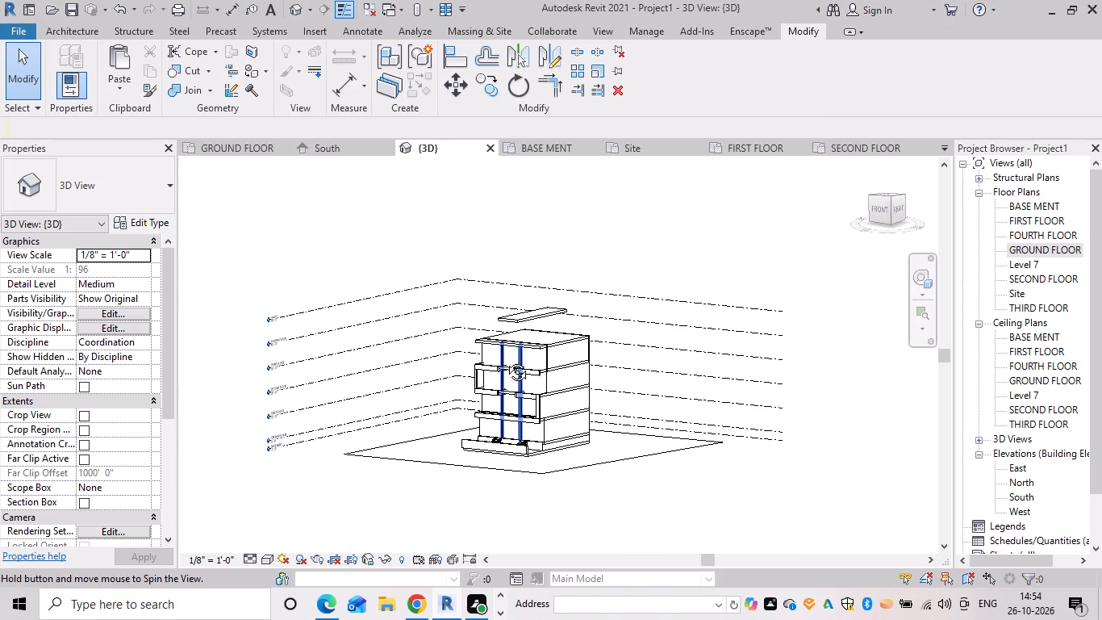
middle_click_drag(505, 360, 649, 396, "shift")
scroll(541, 367, "down", 1, "shift")
scroll(491, 435, "up", 5)
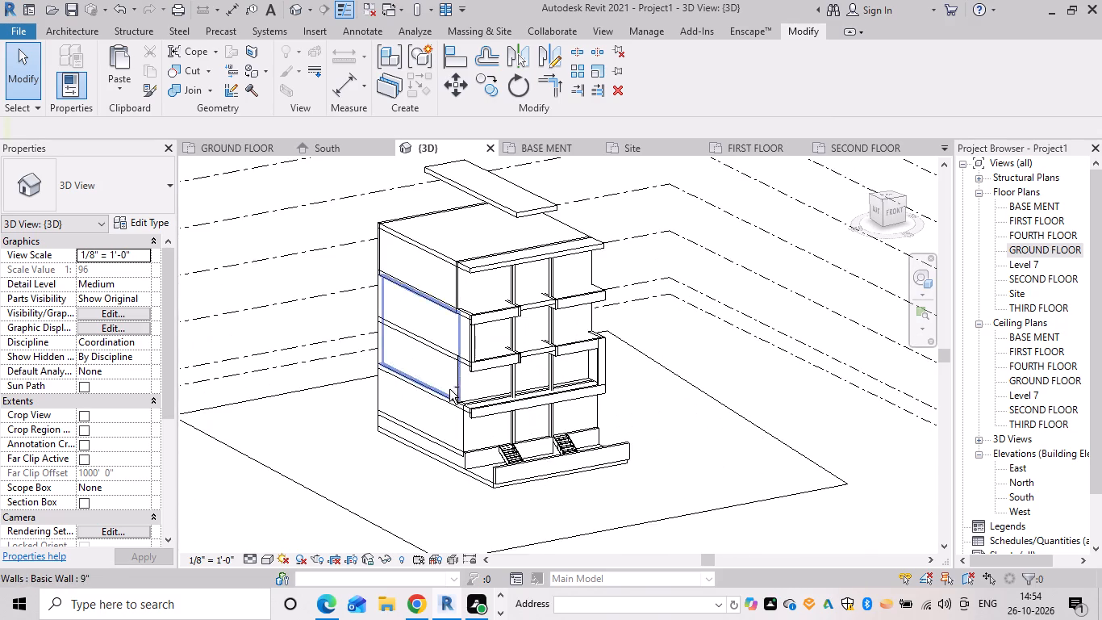
scroll(449, 389, "up", 1, "shift")
middle_click_drag(449, 389, 557, 361, "shift")
scroll(536, 345, "up", 5)
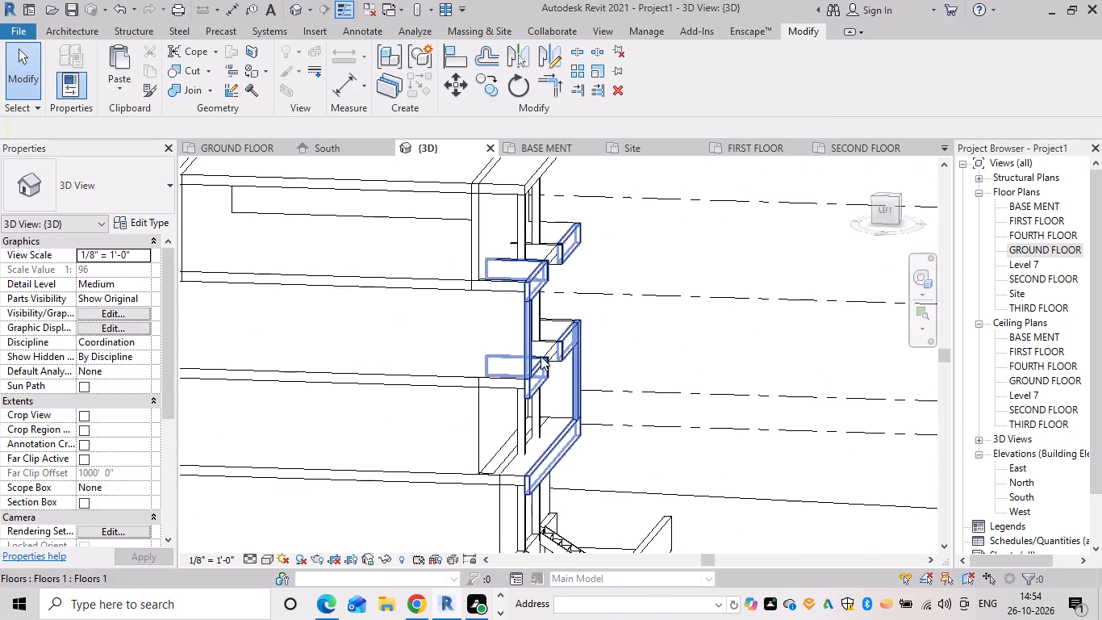
scroll(569, 356, "down", 4)
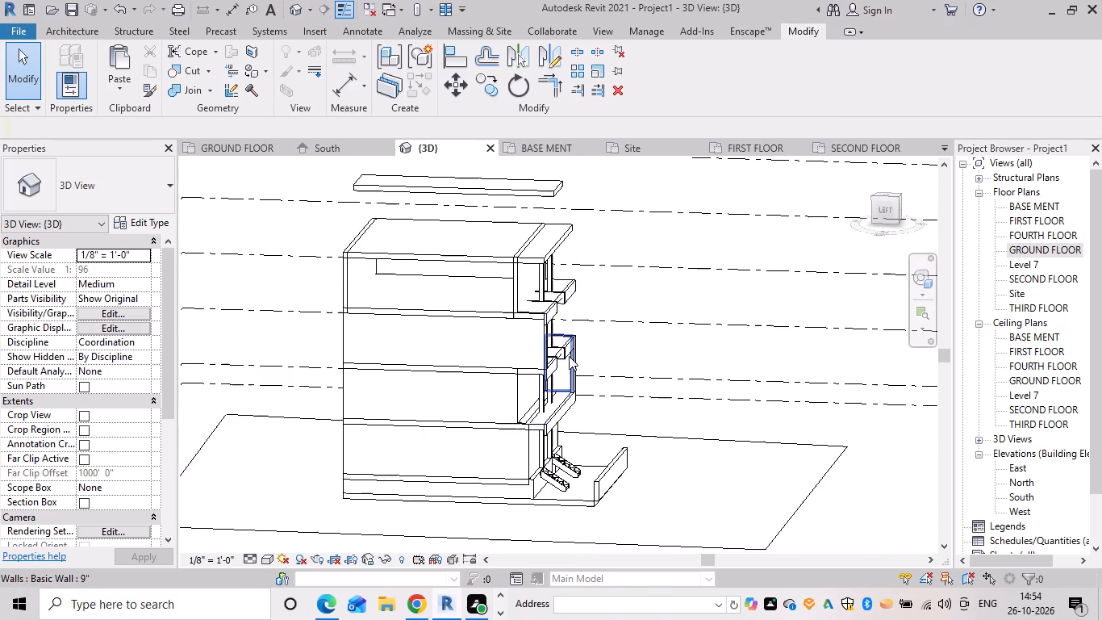
middle_click_drag(557, 357, 475, 401, "shift")
scroll(480, 401, "up", 1, "shift")
scroll(579, 365, "up", 4)
middle_click_drag(561, 349, 455, 348, "shift")
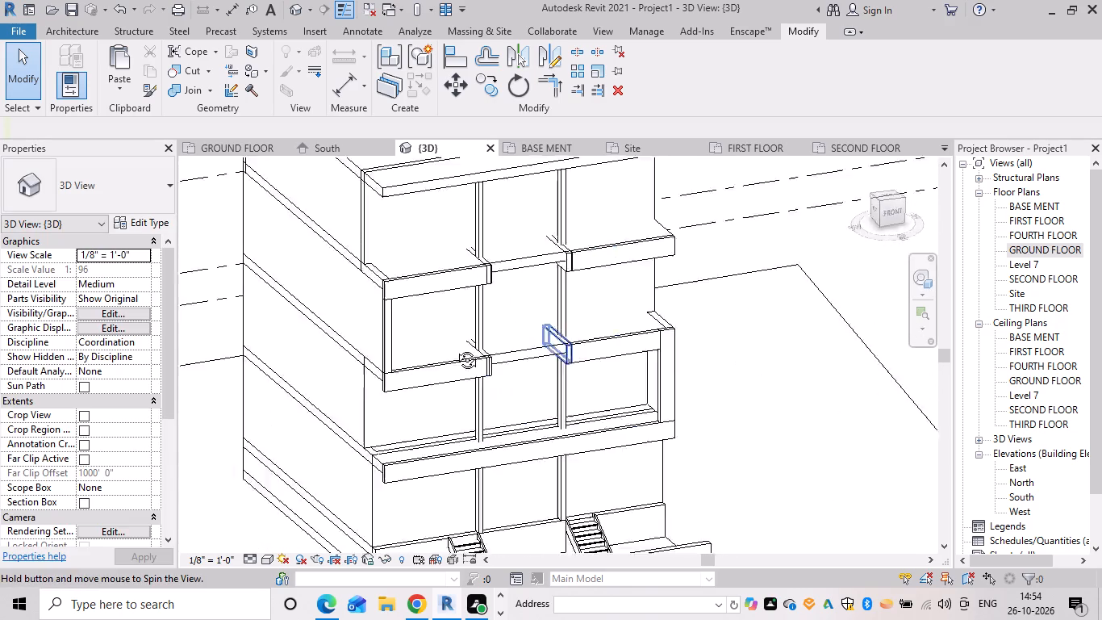
middle_click_drag(455, 348, 410, 371, "shift")
scroll(543, 346, "up", 6)
middle_click_drag(532, 354, 578, 338, "shift")
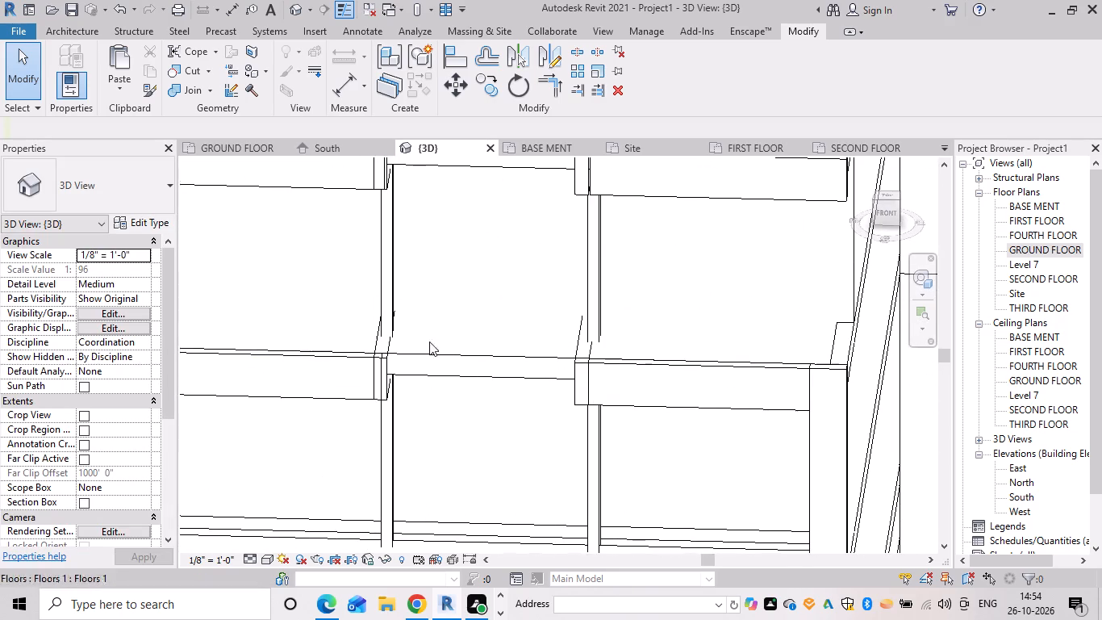
middle_click_drag(474, 342, 639, 333, "shift")
scroll(570, 316, "up", 5)
middle_click_drag(566, 323, 600, 212, "shift")
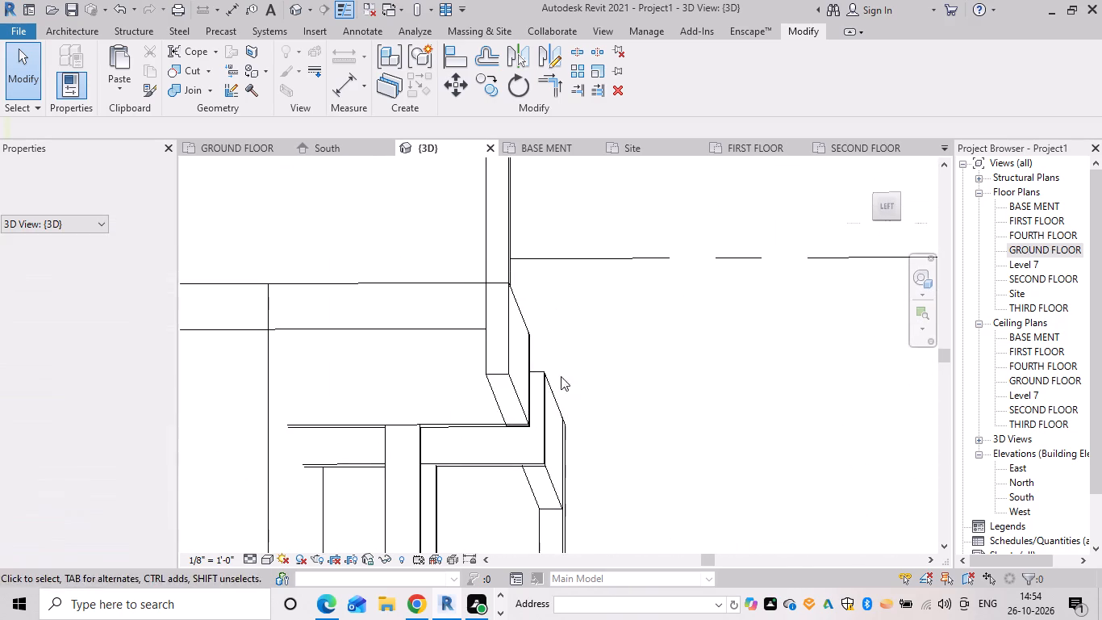
scroll(524, 407, "up", 6)
middle_click_drag(516, 417, 394, 417, "shift")
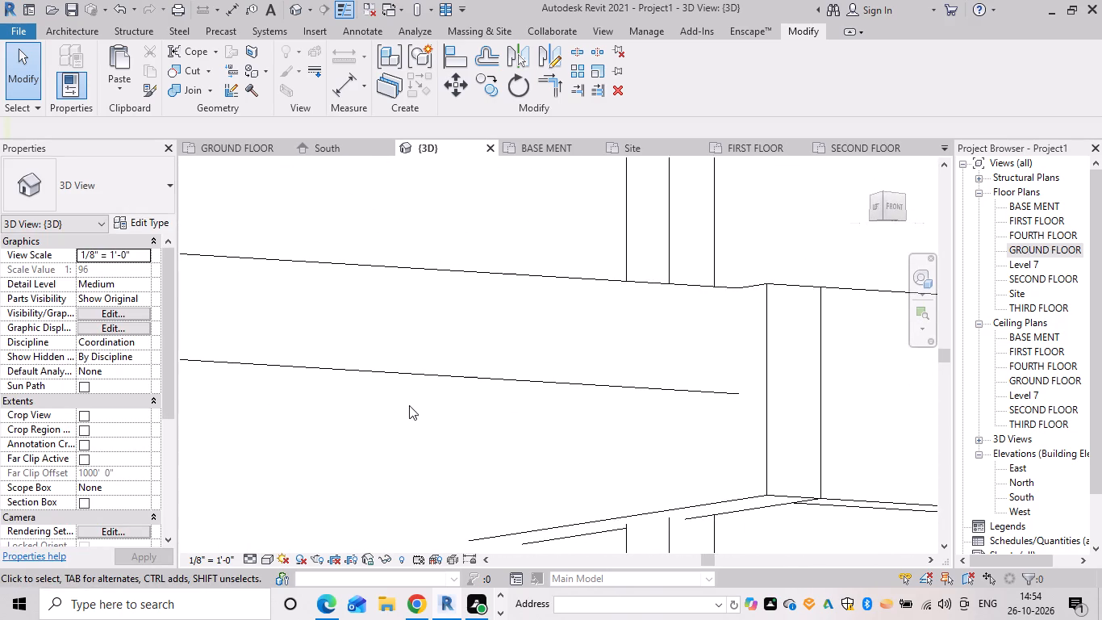
scroll(409, 405, "down", 8)
scroll(477, 392, "down", 7)
scroll(549, 394, "down", 3)
middle_click_drag(541, 417, 515, 446, "shift")
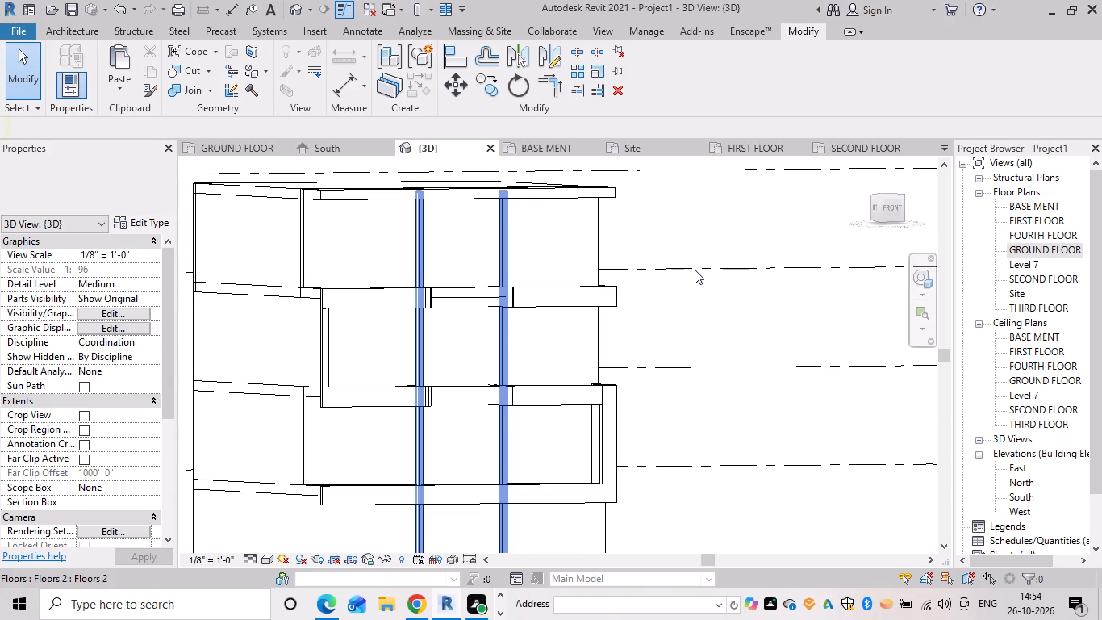
Set the 3D view's visual style to Shaded.
left_click(261, 560)
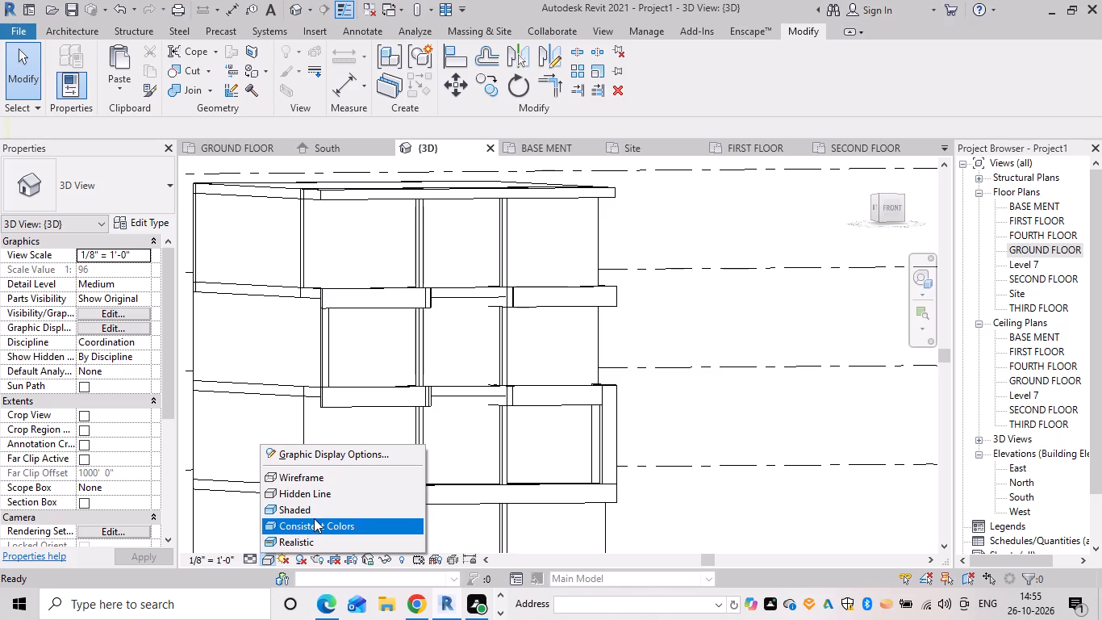
left_click(319, 513)
Nudge the separate Level 7 slab above the roof down to a height offset of -2' 6".
middle_click_drag(728, 439, 597, 517, "shift")
scroll(550, 416, "down", 2)
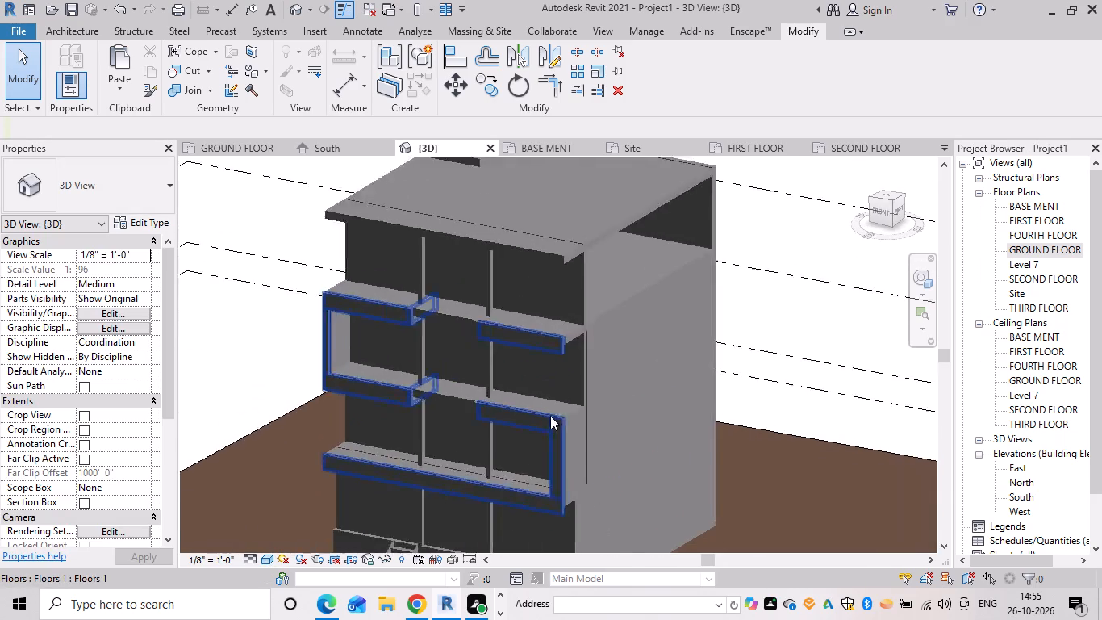
scroll(550, 416, "down", 2)
middle_click_drag(539, 429, 624, 385, "shift")
middle_click_drag(630, 397, 624, 360, "shift")
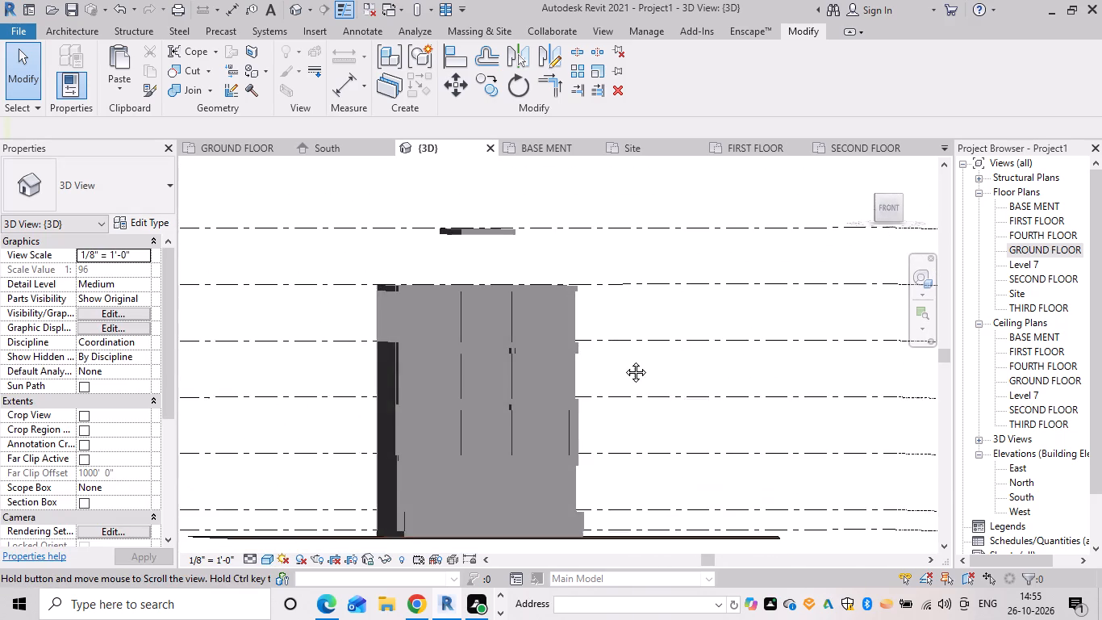
middle_click_drag(624, 360, 612, 356, "shift")
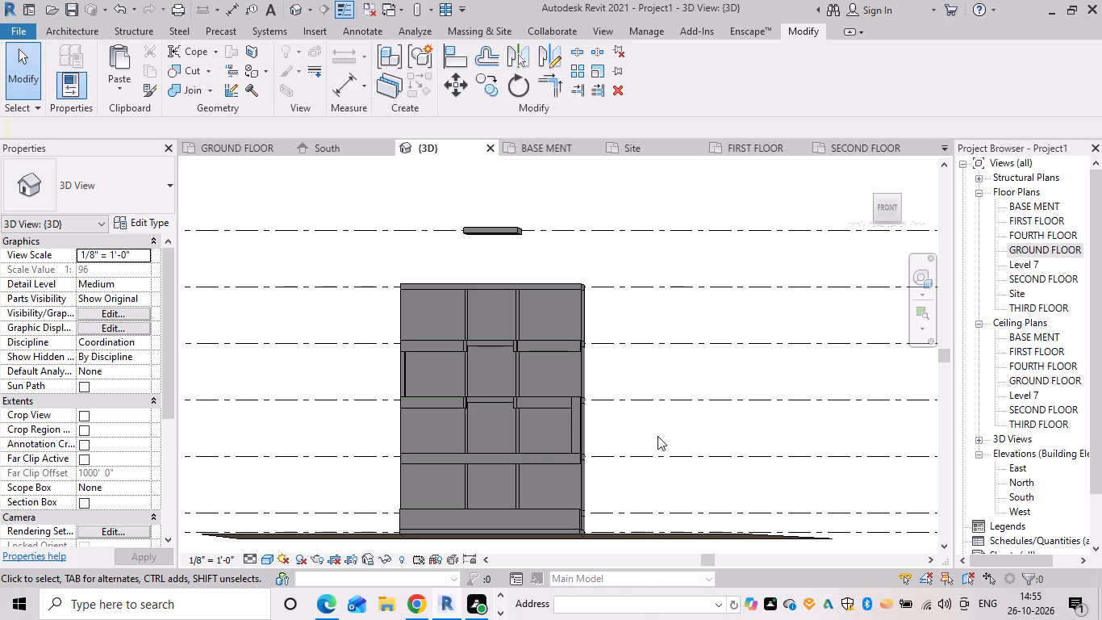
left_click(495, 231)
key("Down")
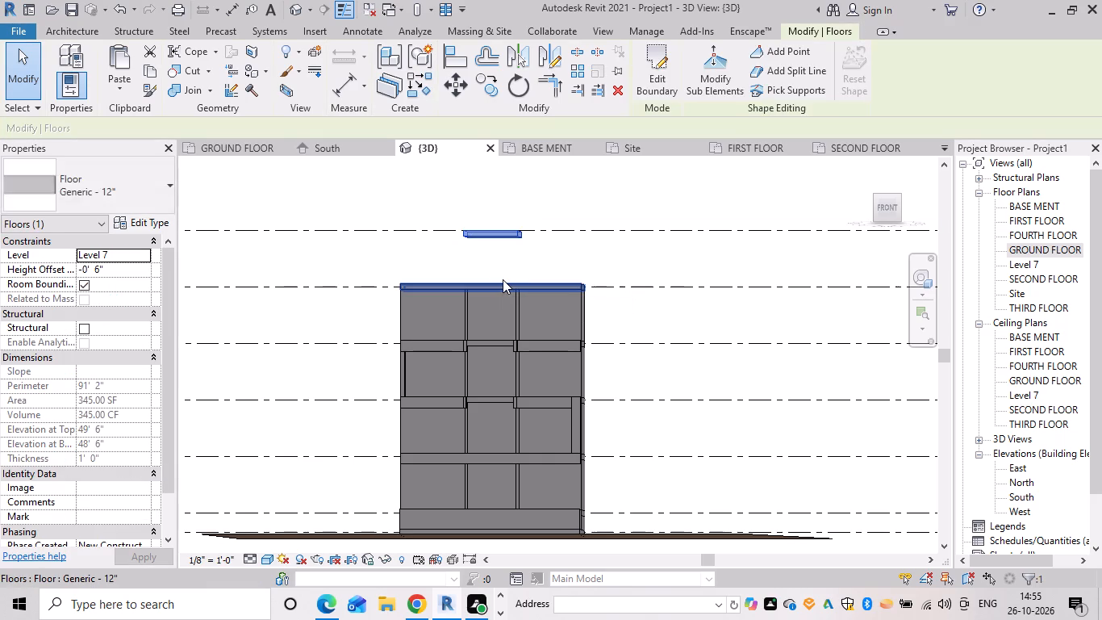
key("Down")
key("Down")
key("Down")
key("Down")
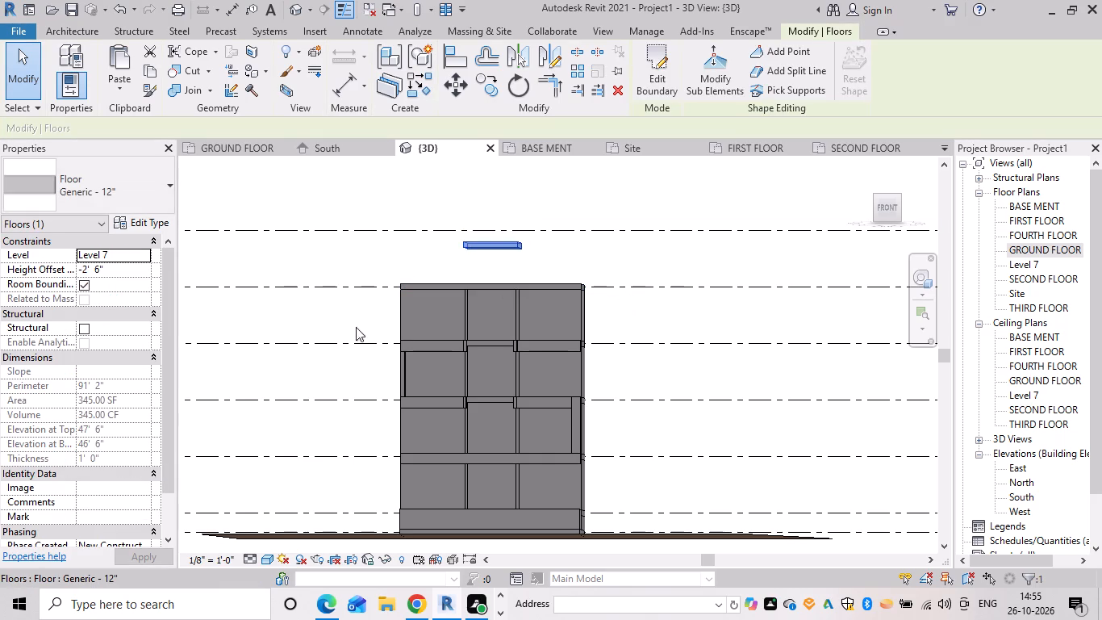
left_click(365, 180)
scroll(599, 376, "down", 2)
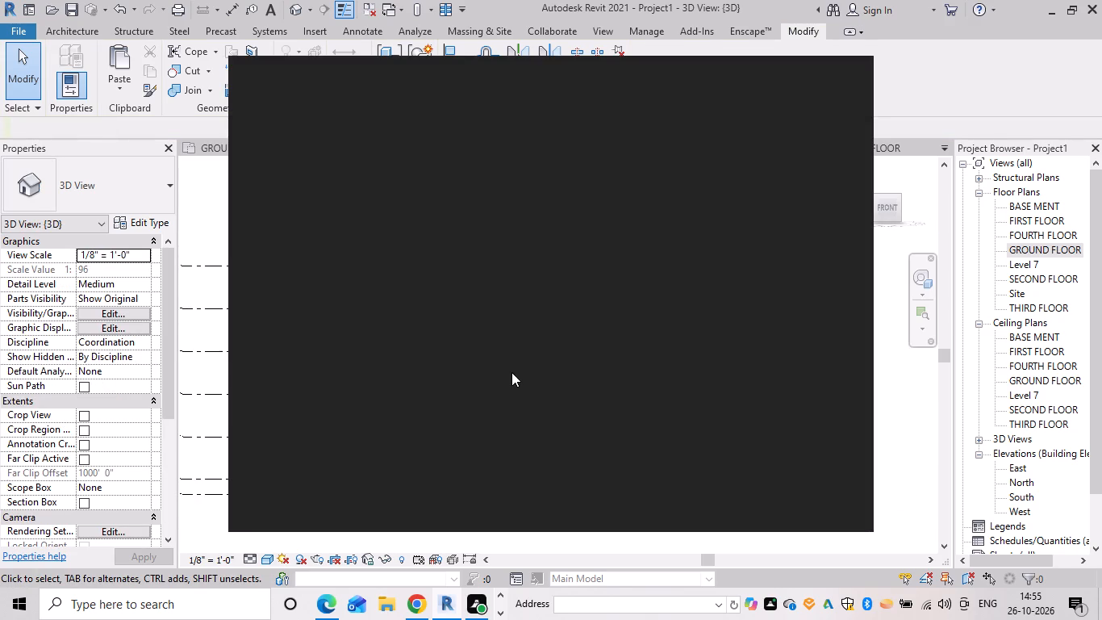
Dismiss the Autodesk genuine notification card covering the 3D view.
left_click(841, 68)
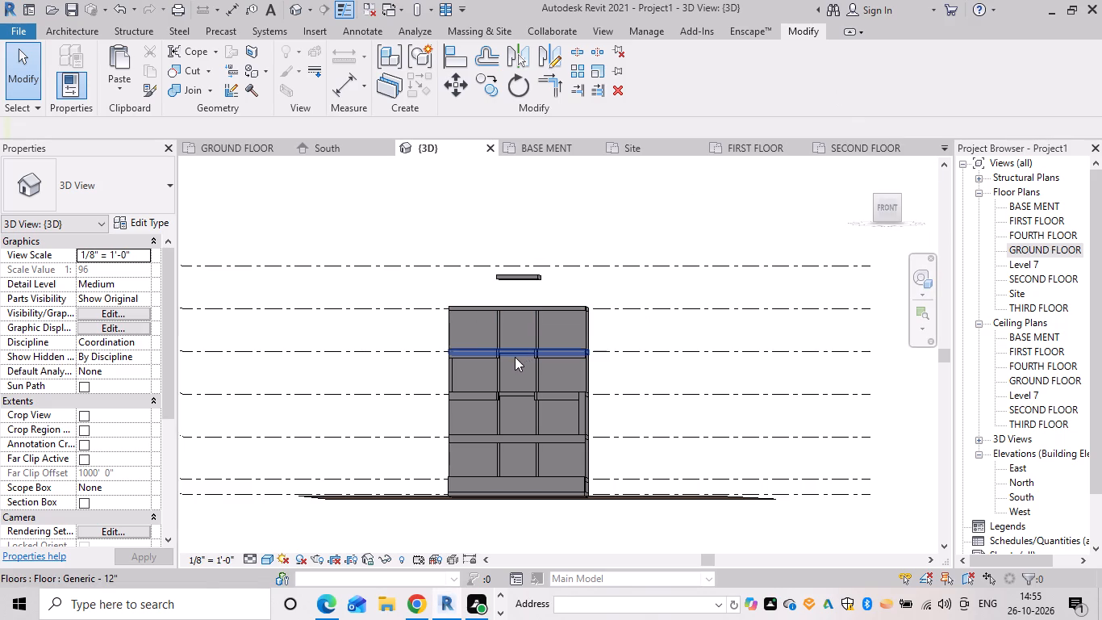
Examine the shaded building from the back, front and side, checking the roof slabs and the facade frame's side returns.
scroll(510, 401, "down", 4)
middle_click_drag(487, 402, 594, 505, "shift")
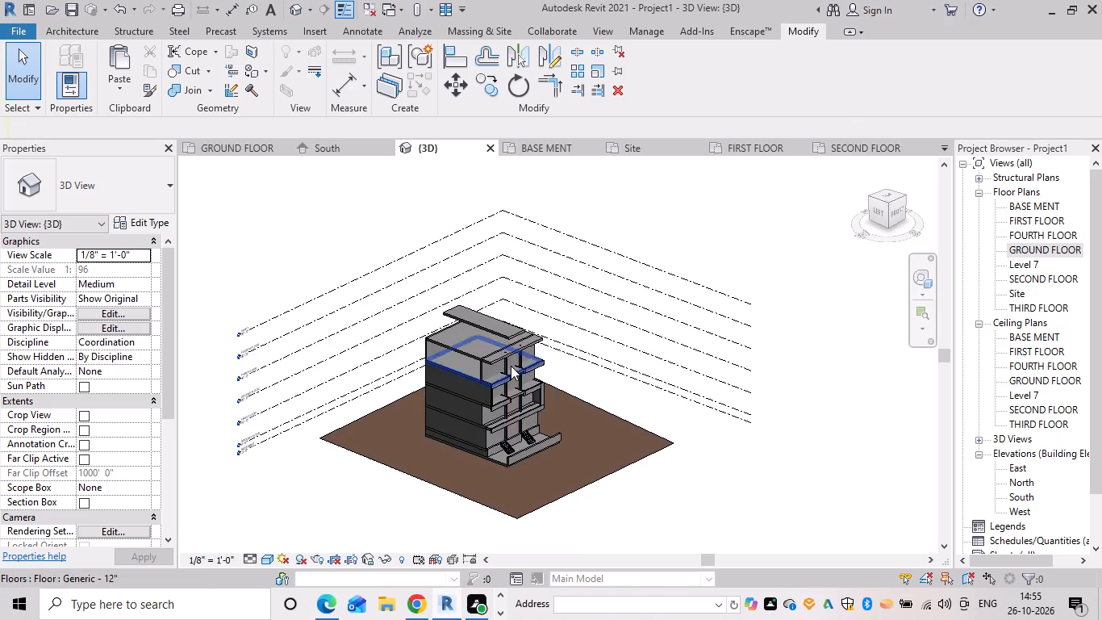
scroll(511, 366, "up", 4)
middle_click_drag(391, 336, 599, 382, "shift")
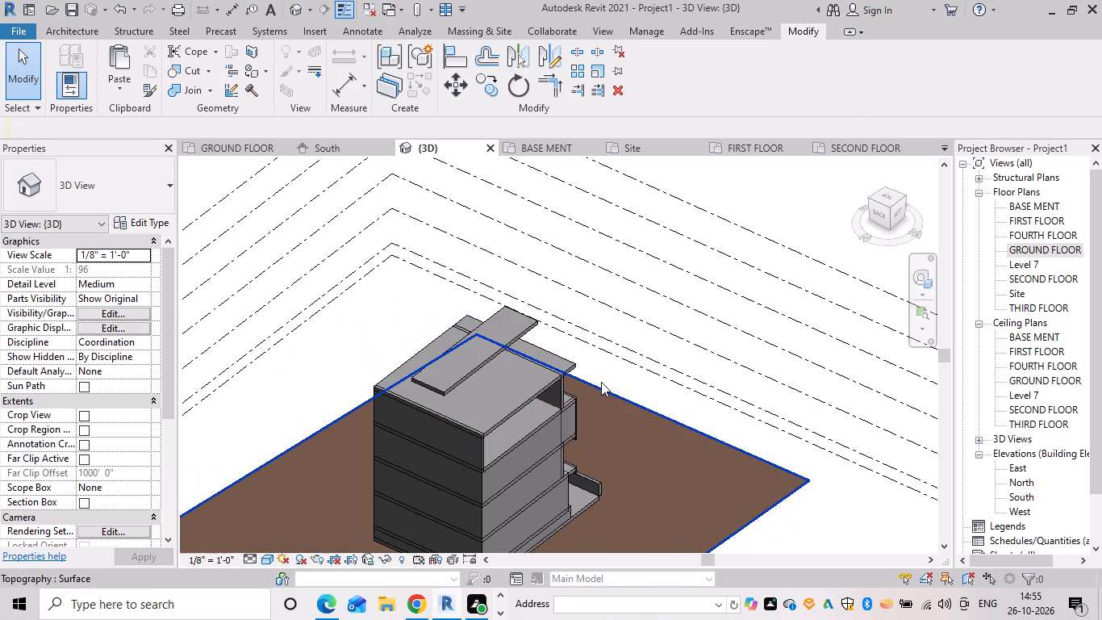
scroll(453, 358, "up", 3)
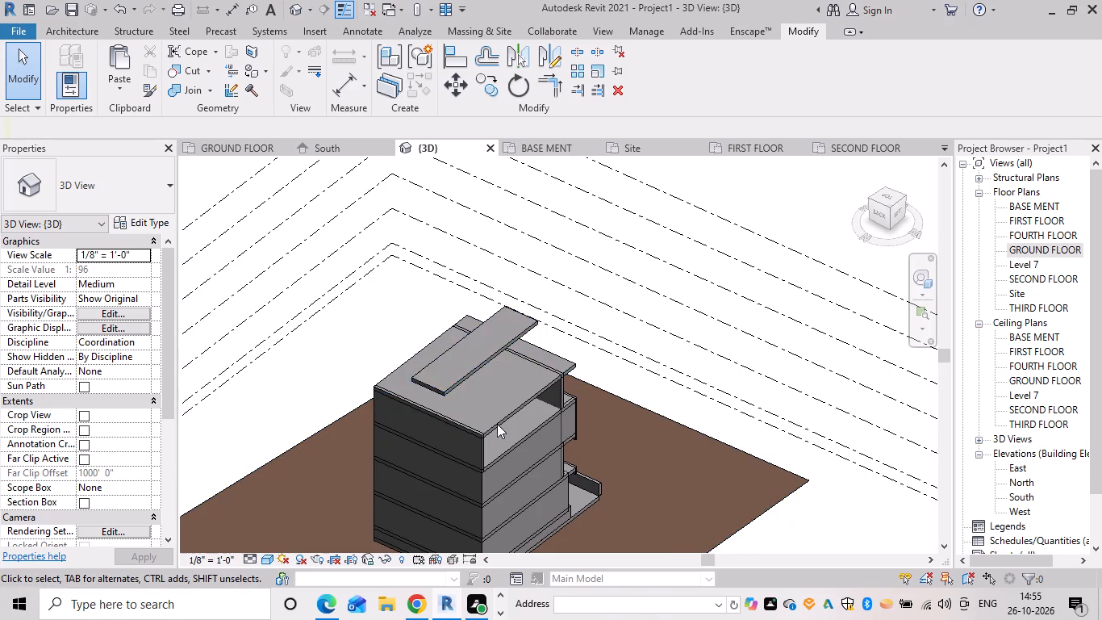
scroll(497, 424, "up", 3)
middle_click_drag(332, 398, 759, 442, "shift")
scroll(559, 405, "up", 3)
middle_click_drag(561, 413, 578, 329, "shift")
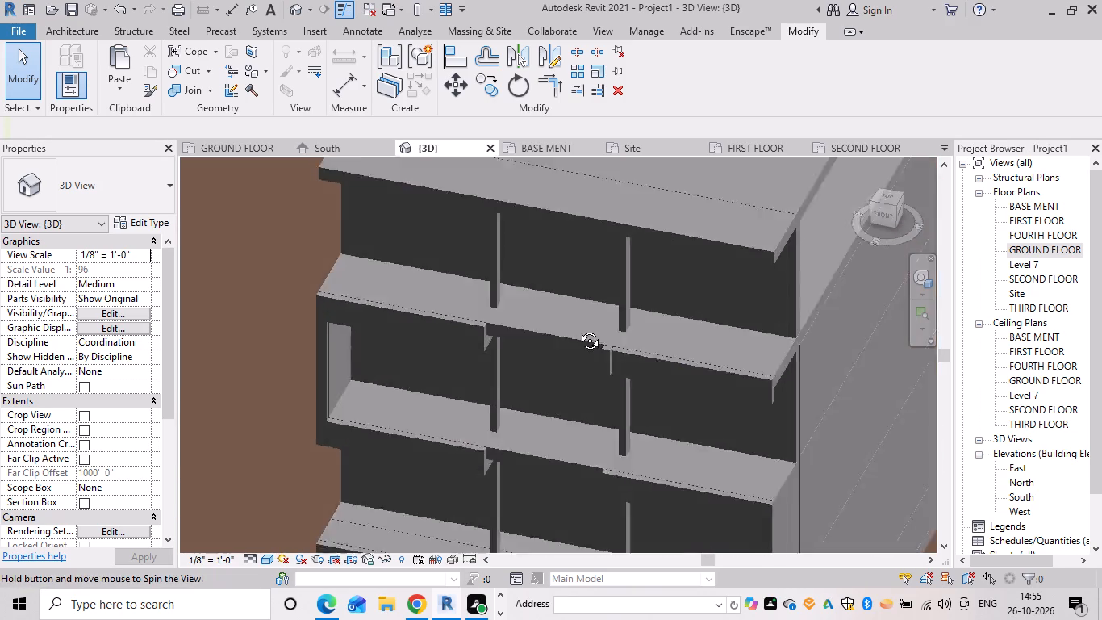
middle_click_drag(578, 329, 578, 328, "shift")
scroll(553, 420, "down", 5)
middle_click_drag(533, 431, 595, 339, "shift")
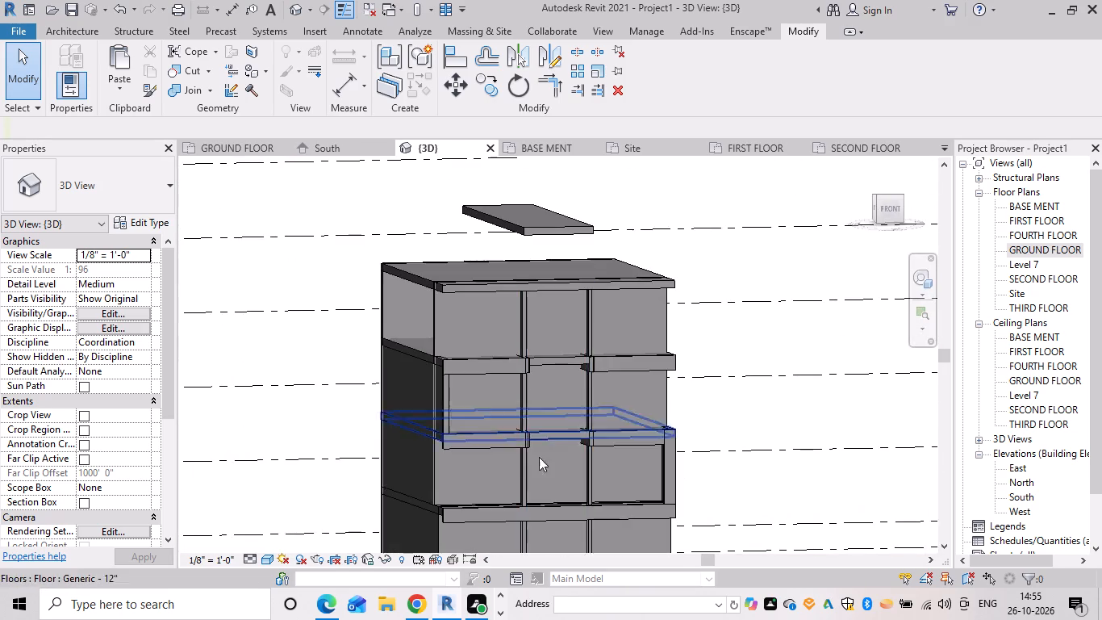
scroll(518, 467, "up", 5)
middle_click_drag(587, 429, 595, 433, "shift")
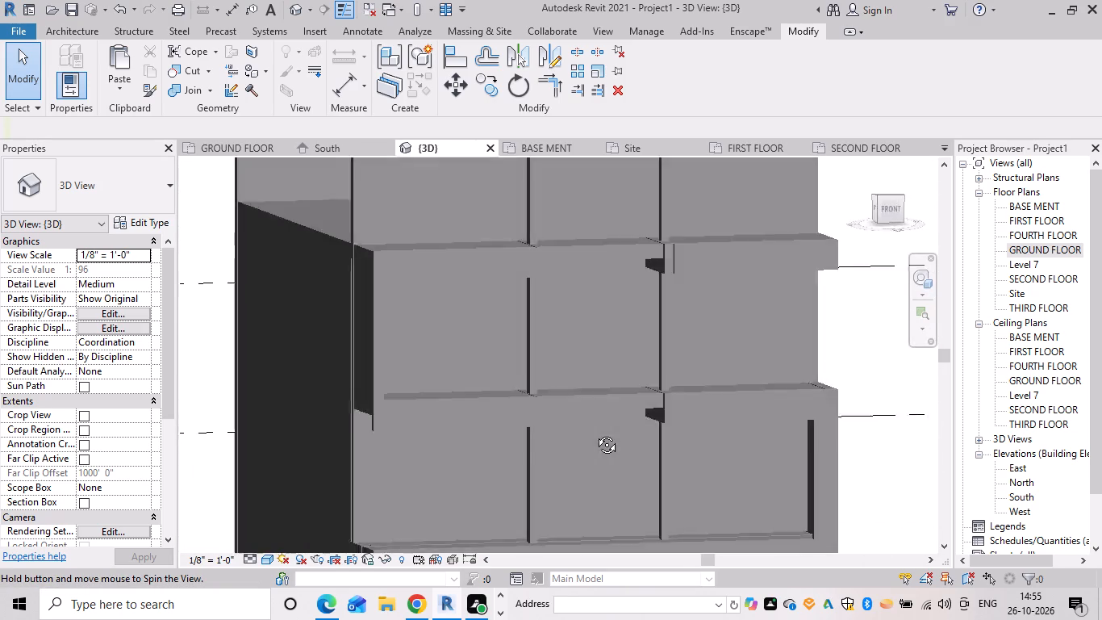
middle_click_drag(595, 433, 733, 426, "shift")
scroll(725, 426, "up", 1)
scroll(578, 430, "down", 6)
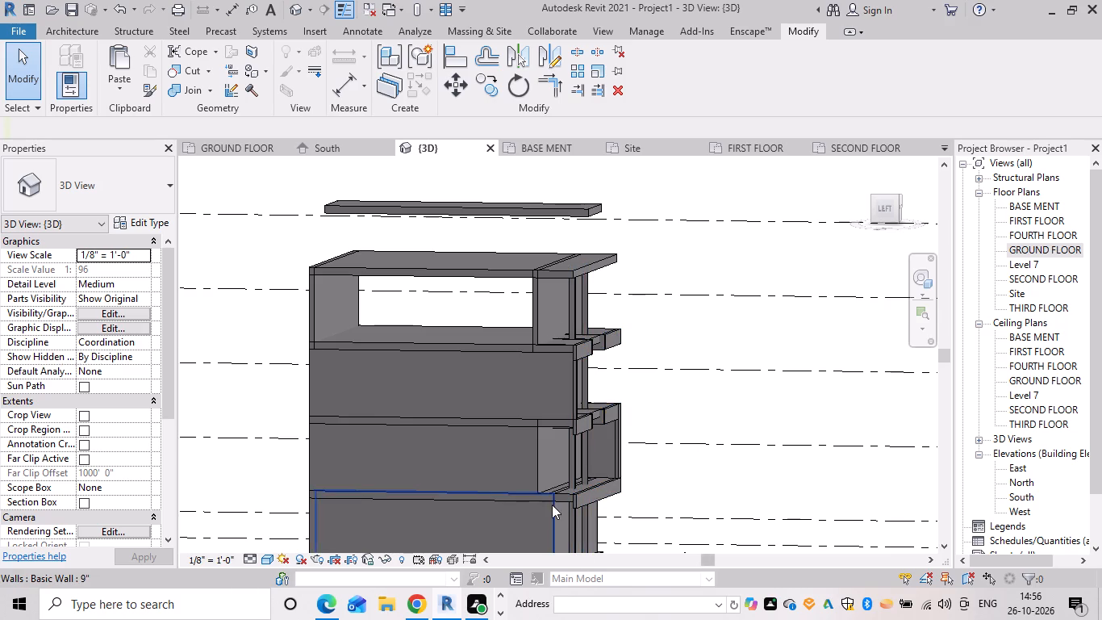
Stretch the base of the short 9" SECOND FLOOR side wall beside the facade frame down to a base offset of about -2' 0 1/2".
scroll(545, 450, "up", 4)
left_click(591, 374)
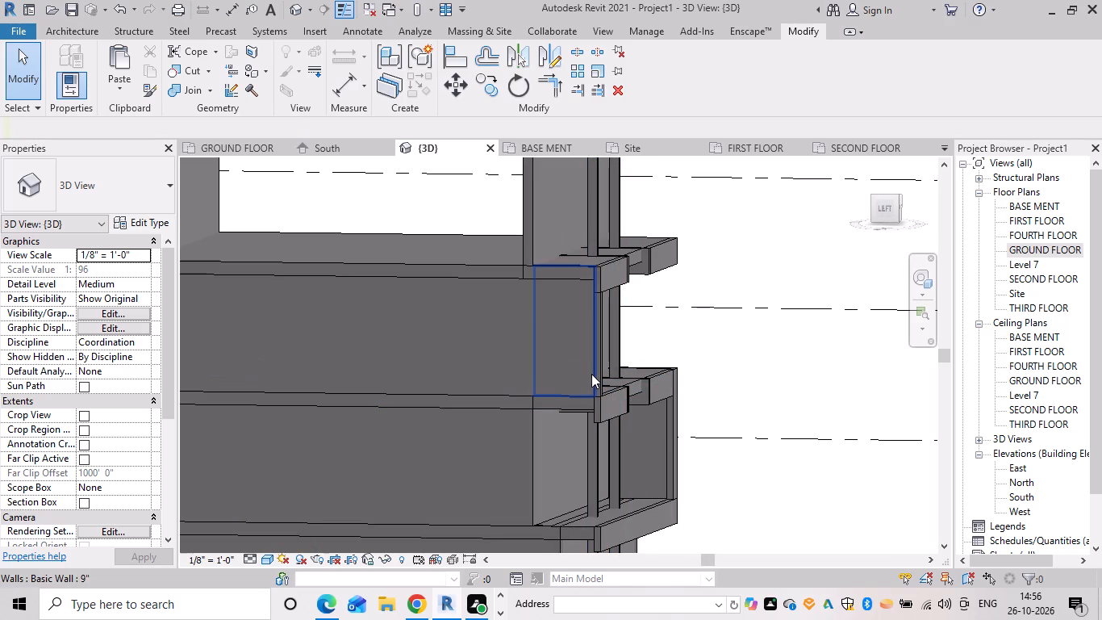
scroll(568, 413, "up", 5)
left_click_drag(558, 383, 558, 395)
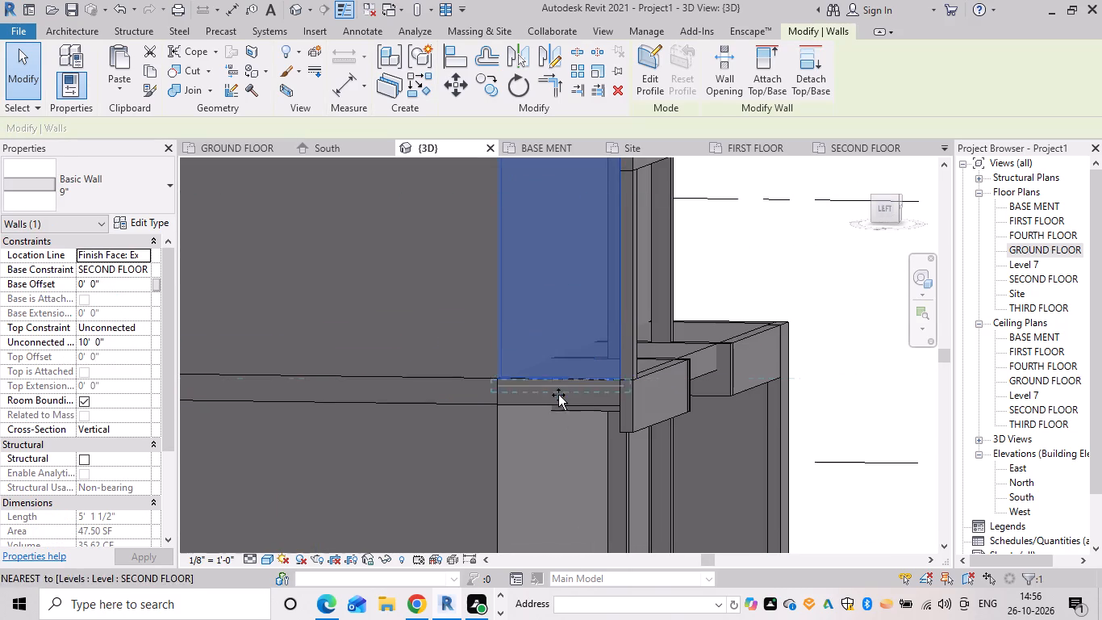
left_click_drag(558, 395, 559, 435)
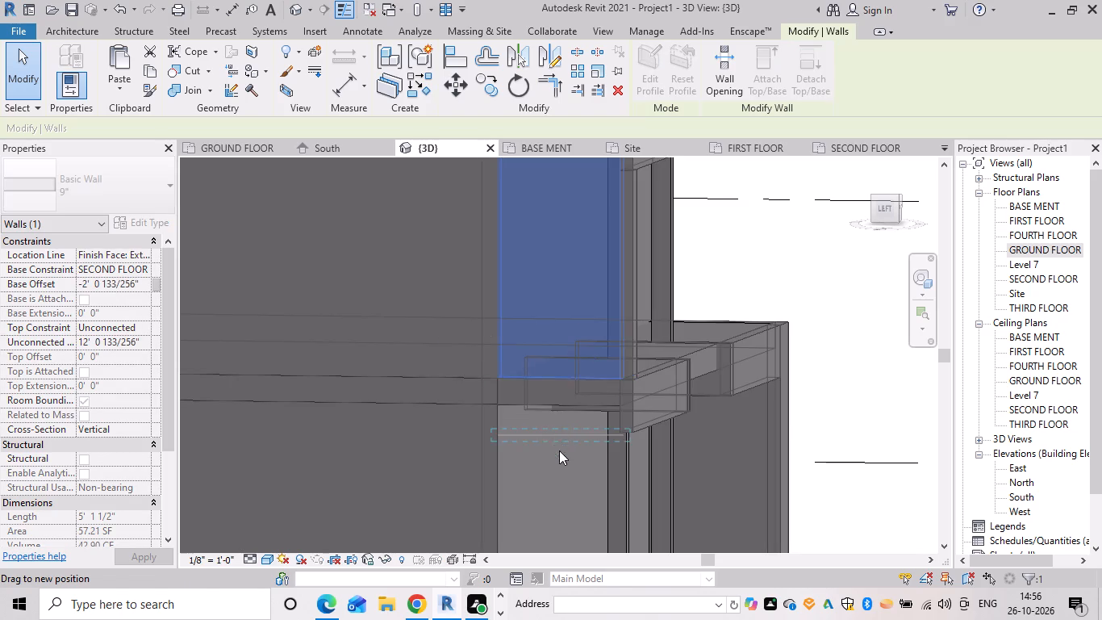
scroll(580, 456, "up", 9)
key("Escape")
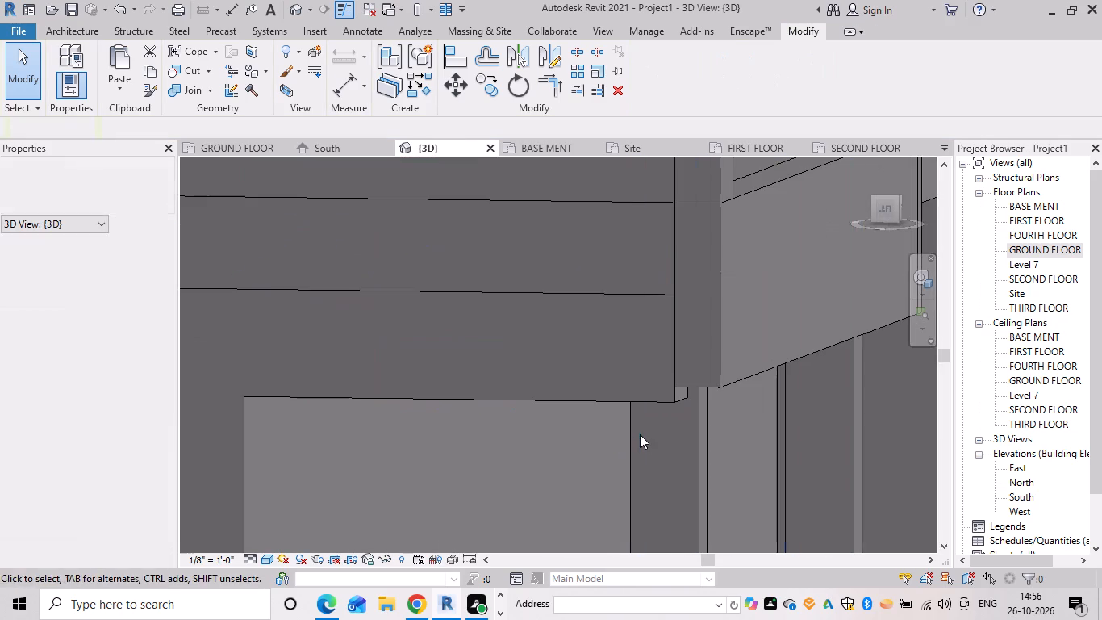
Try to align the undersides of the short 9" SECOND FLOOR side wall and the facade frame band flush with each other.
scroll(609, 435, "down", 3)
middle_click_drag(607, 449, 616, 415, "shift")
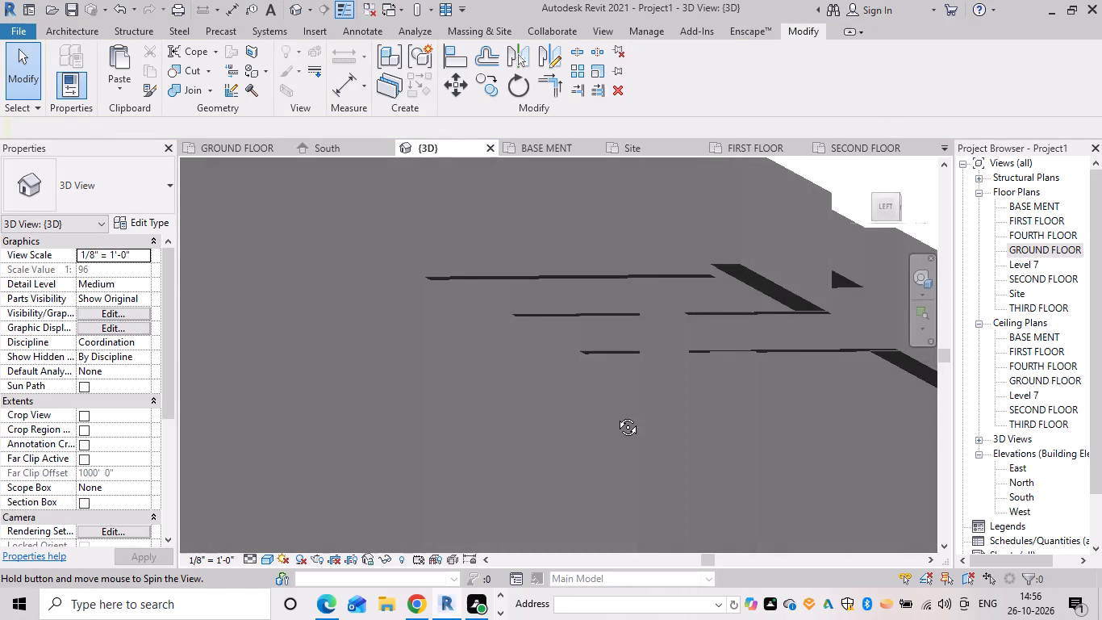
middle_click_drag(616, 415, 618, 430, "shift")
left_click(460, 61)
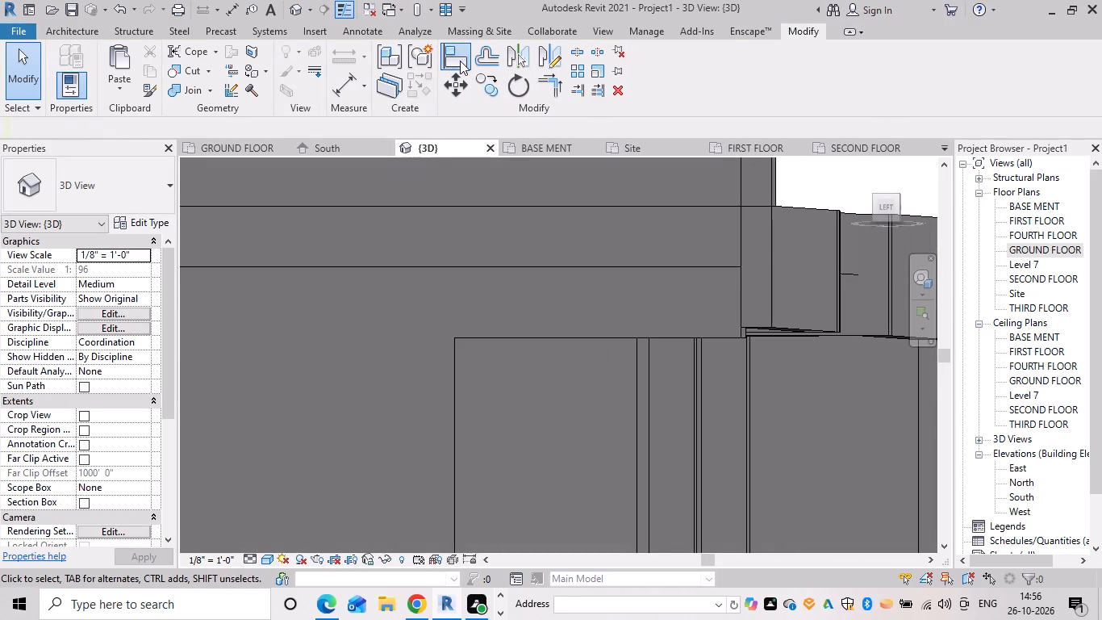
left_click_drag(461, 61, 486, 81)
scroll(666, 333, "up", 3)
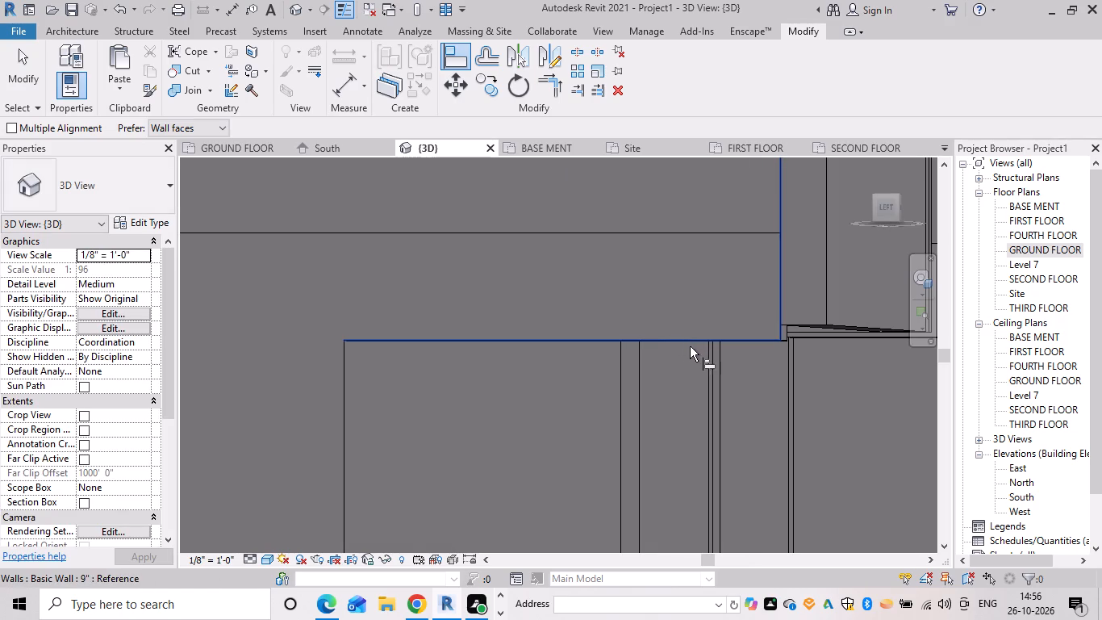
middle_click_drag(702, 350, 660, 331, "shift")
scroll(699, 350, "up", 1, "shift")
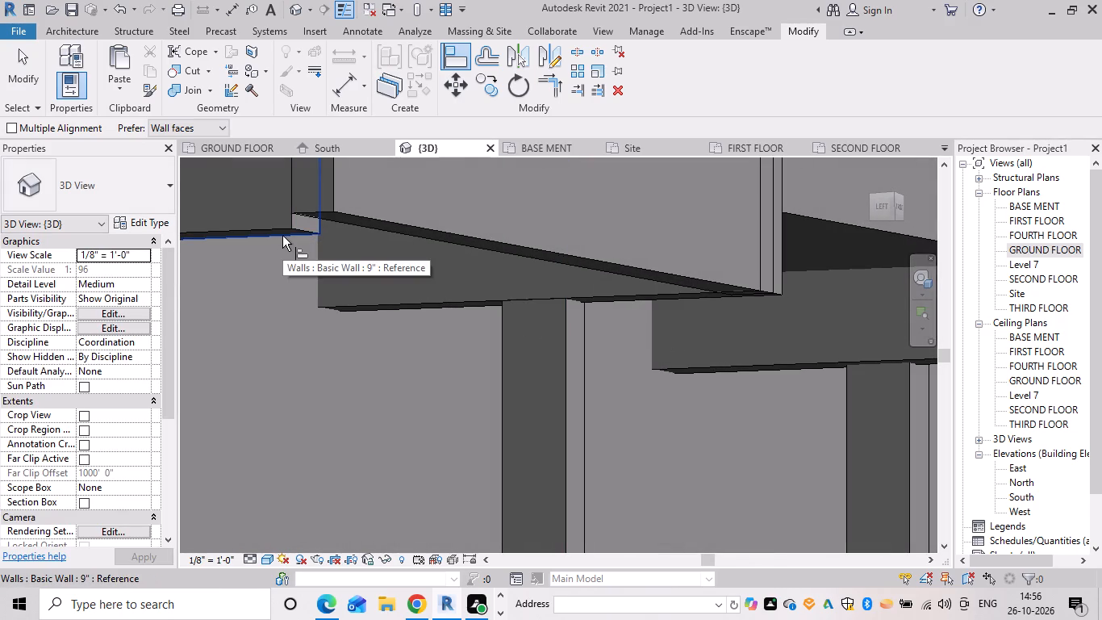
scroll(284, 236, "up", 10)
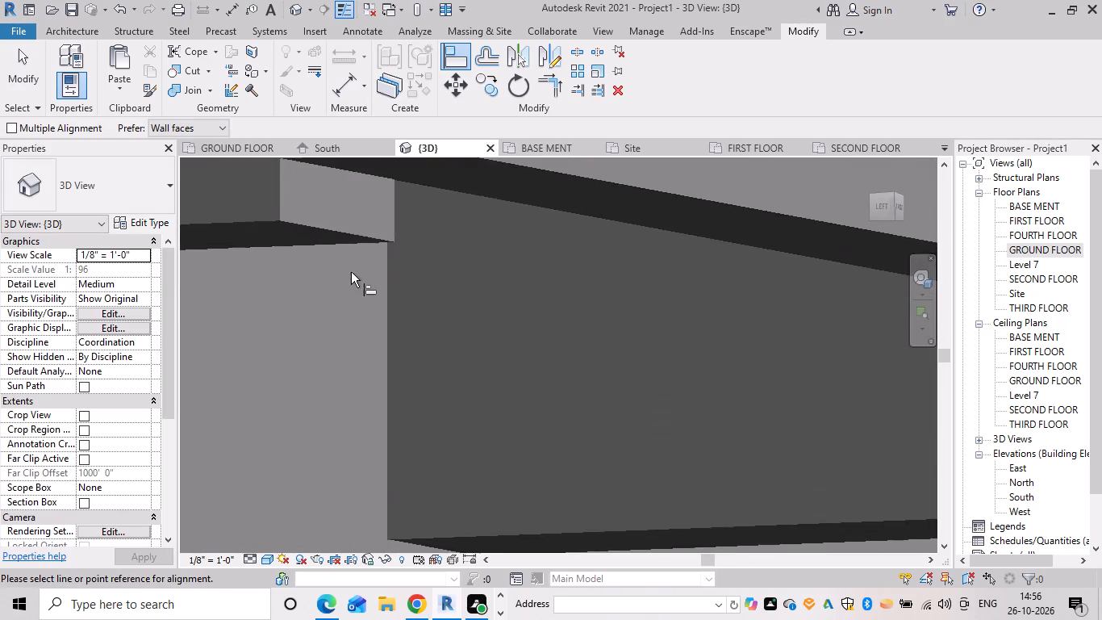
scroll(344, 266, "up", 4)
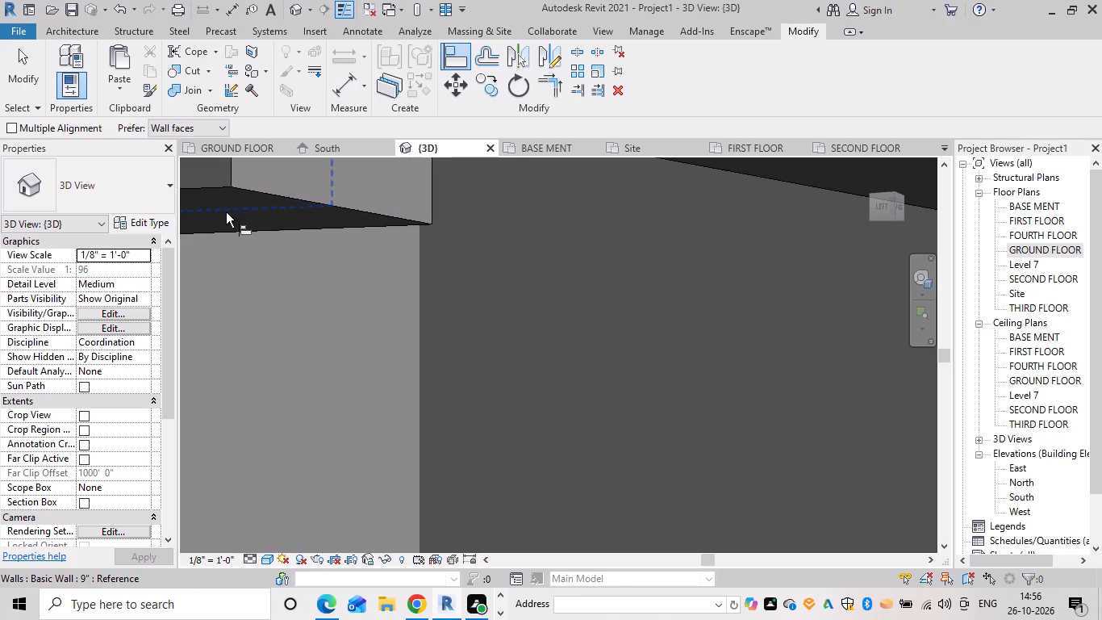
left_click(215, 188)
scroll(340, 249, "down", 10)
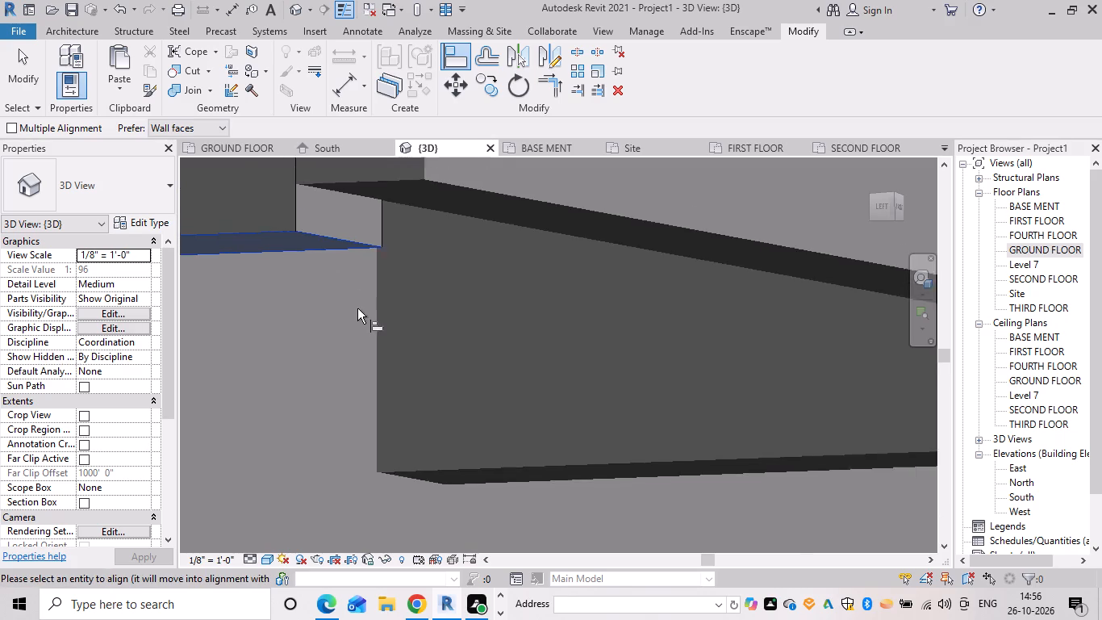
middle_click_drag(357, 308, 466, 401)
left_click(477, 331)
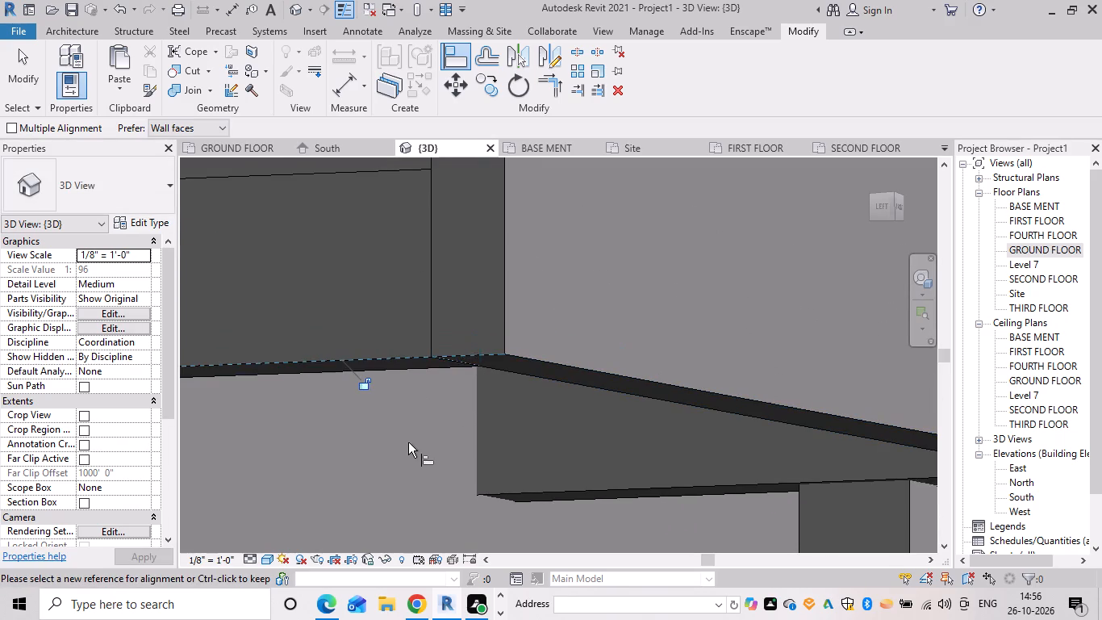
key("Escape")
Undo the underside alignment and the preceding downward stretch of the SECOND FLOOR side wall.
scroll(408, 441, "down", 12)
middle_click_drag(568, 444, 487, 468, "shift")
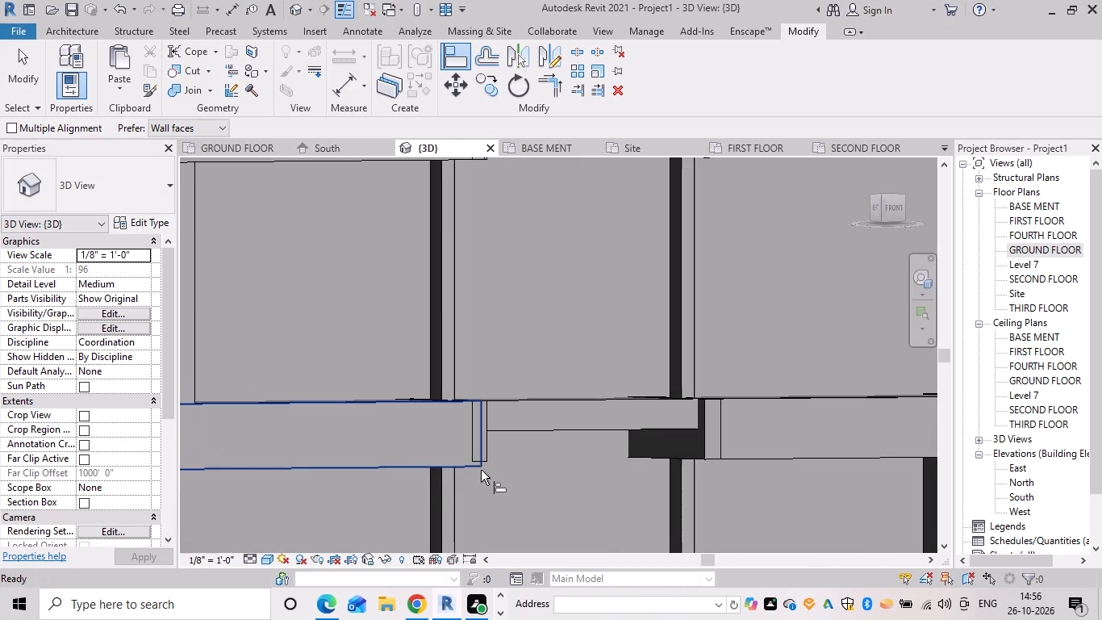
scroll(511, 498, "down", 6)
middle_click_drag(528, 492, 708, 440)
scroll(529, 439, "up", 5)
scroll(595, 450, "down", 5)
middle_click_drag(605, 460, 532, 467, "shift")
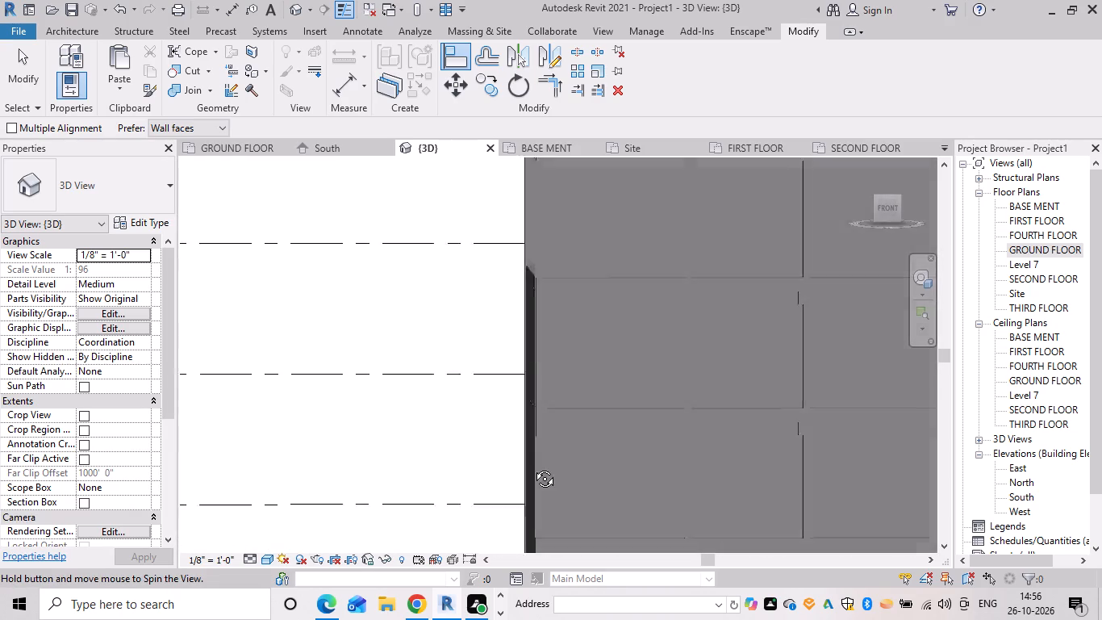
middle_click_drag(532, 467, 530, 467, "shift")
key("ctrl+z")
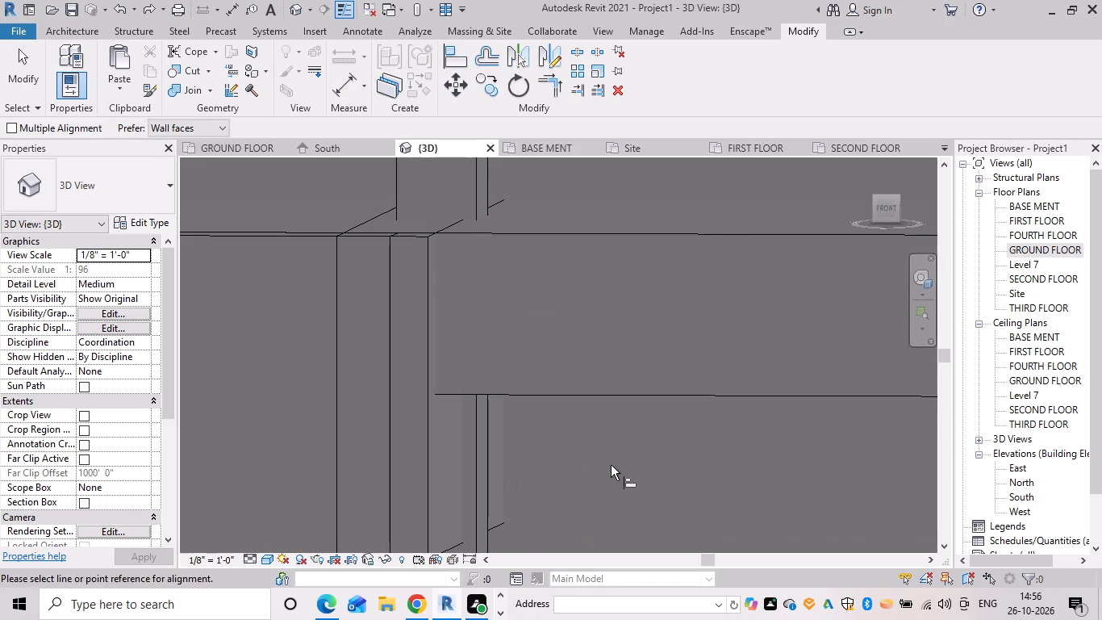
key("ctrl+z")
Stretch the base of the short 9" SECOND FLOOR side wall down to a base offset of about -2' 1 5/8".
scroll(600, 471, "down", 3)
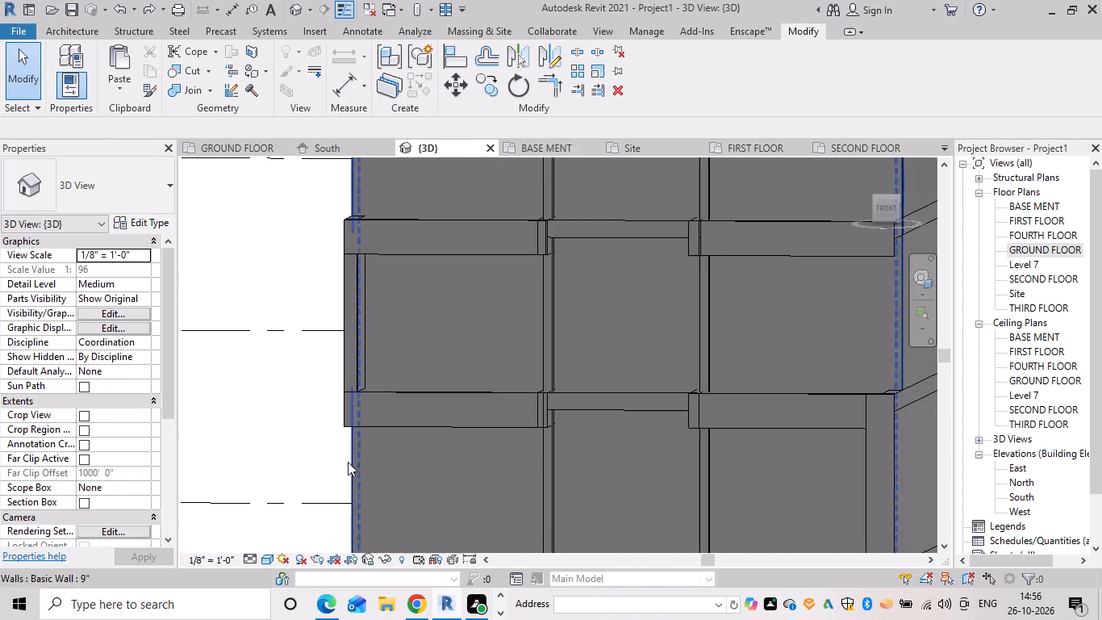
middle_click_drag(350, 467, 516, 467, "shift")
scroll(526, 442, "up", 5)
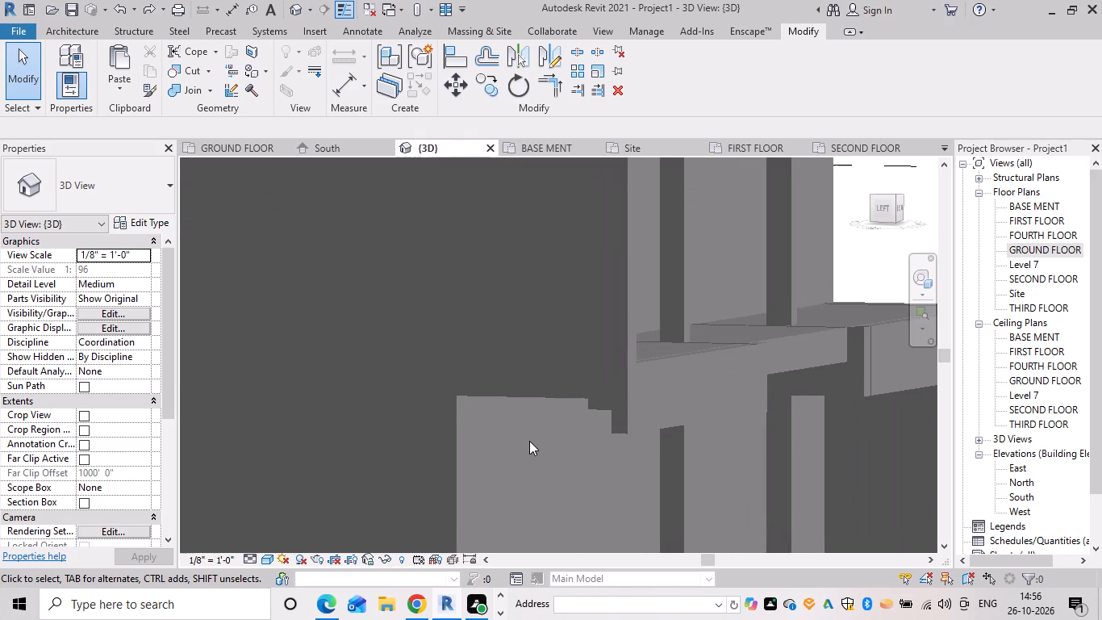
key("Escape")
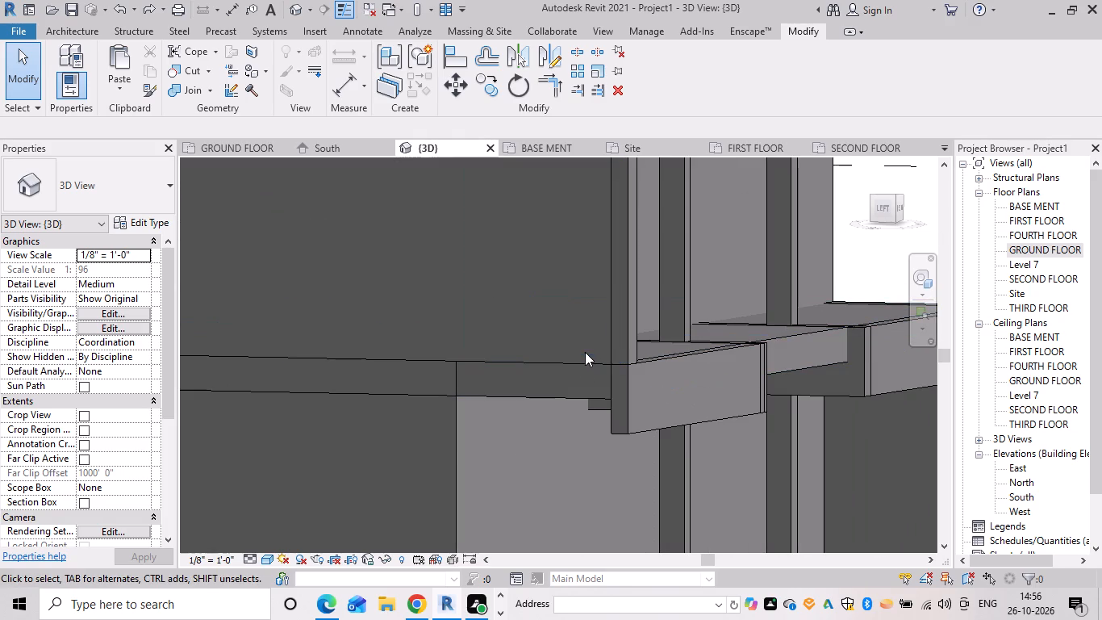
left_click(579, 358)
left_click_drag(531, 366, 536, 421)
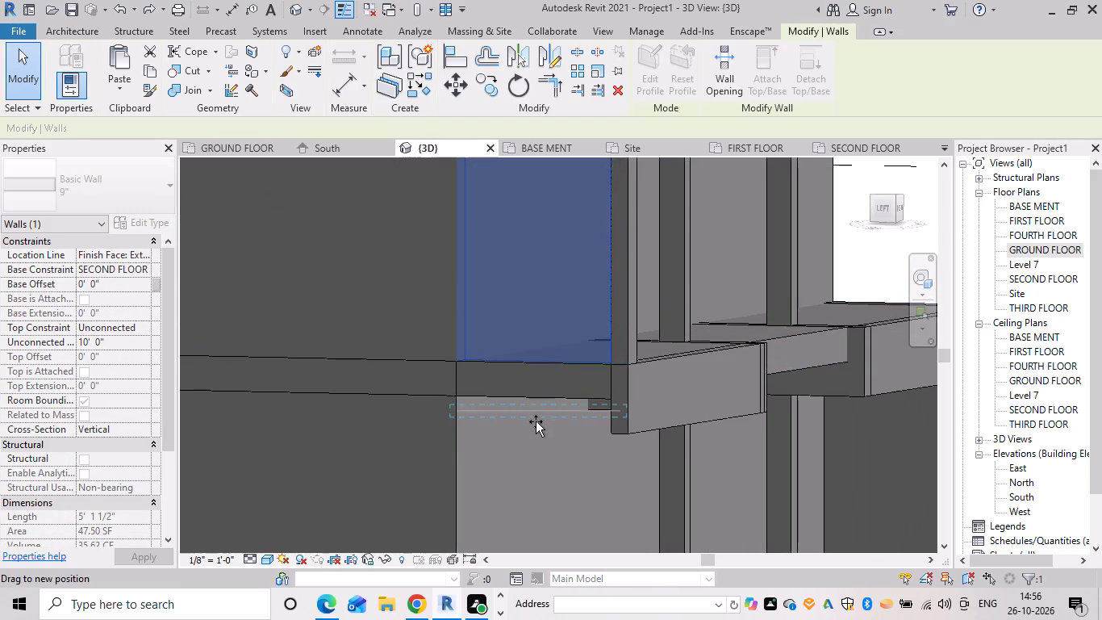
left_click_drag(536, 421, 536, 436)
scroll(631, 454, "up", 11)
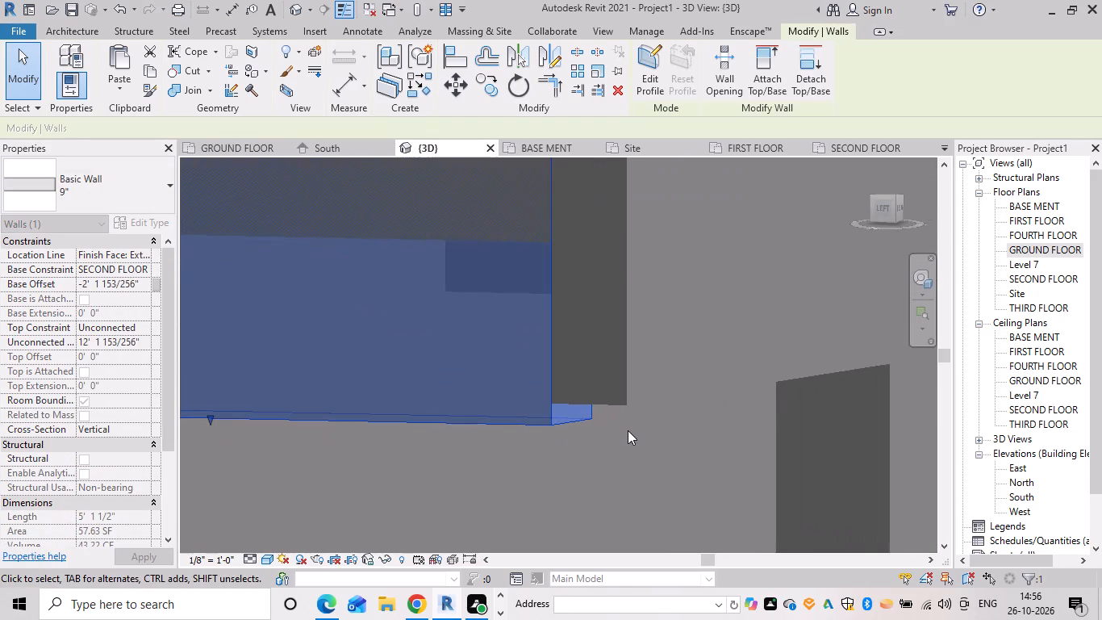
Align the base of the short SECOND FLOOR side wall with the bottom edge of the adjacent facade frame band.
double_click(458, 61)
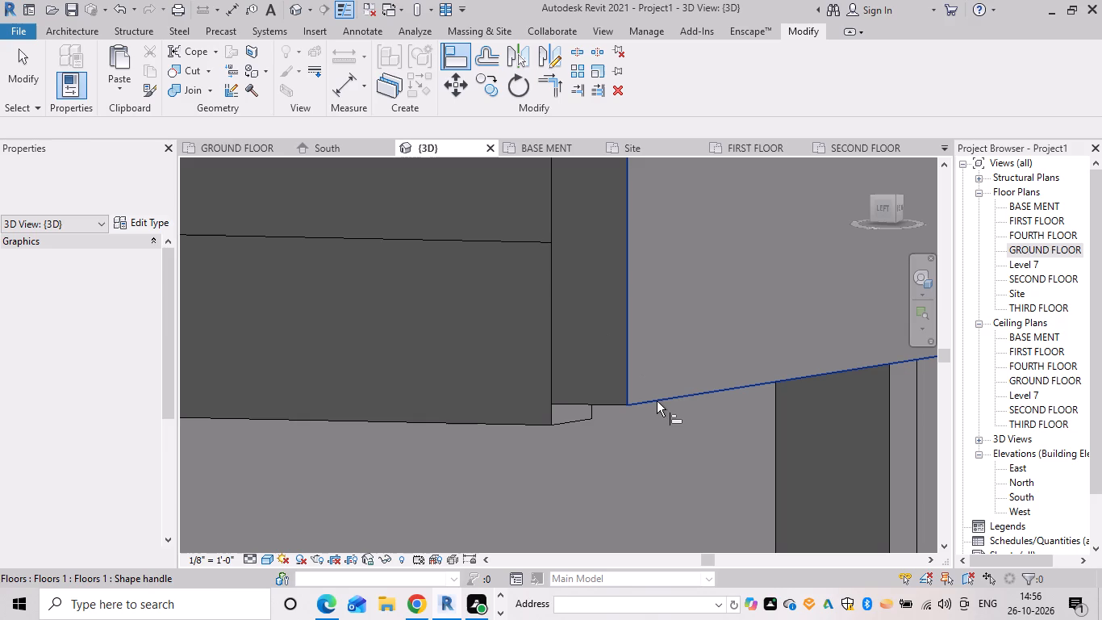
left_click(608, 408)
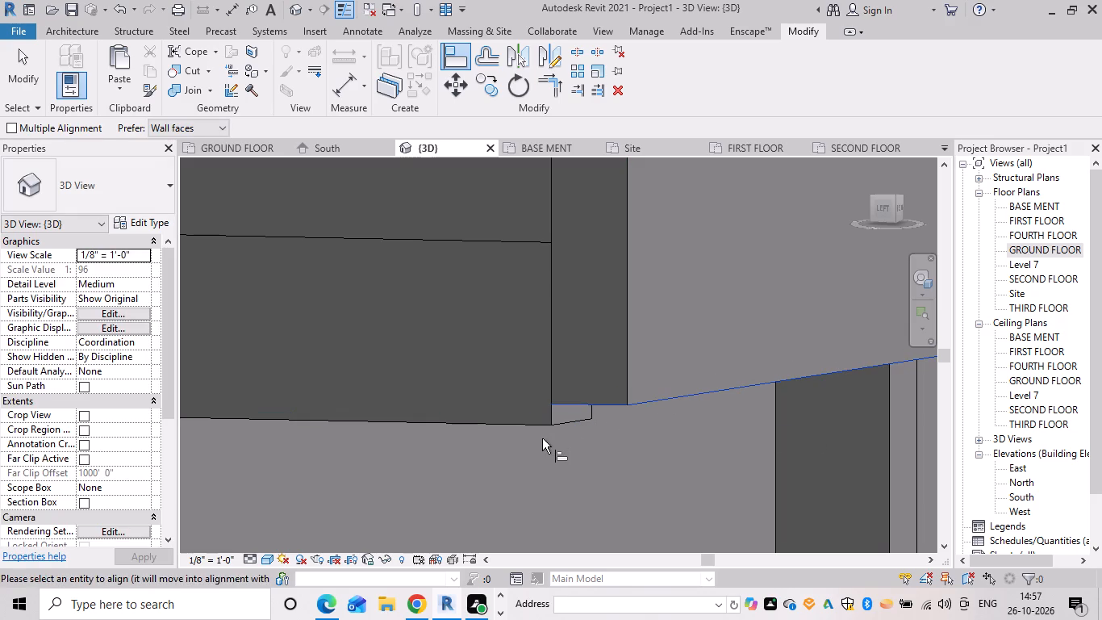
left_click(553, 429)
key("Escape")
Examine the front facade, its frame bands and the adjusted side wall in 3D.
scroll(609, 459, "down", 6)
middle_click_drag(637, 444, 540, 450, "shift")
scroll(534, 453, "down", 6)
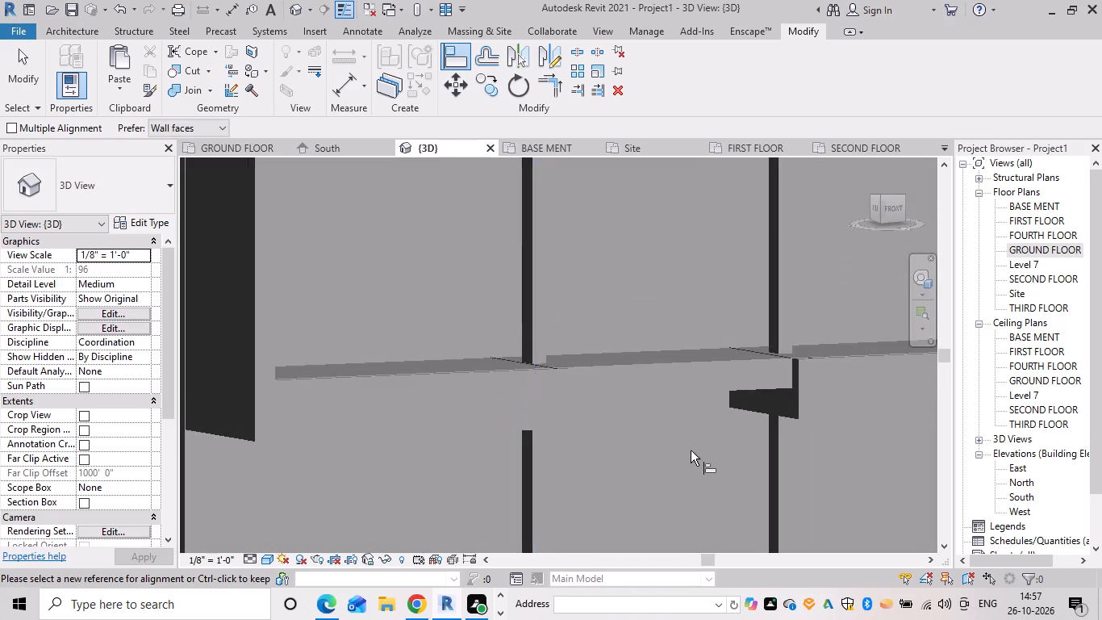
scroll(691, 450, "down", 5)
middle_click_drag(703, 450, 662, 450, "shift")
scroll(662, 450, "up", 1, "shift")
scroll(641, 431, "down", 5)
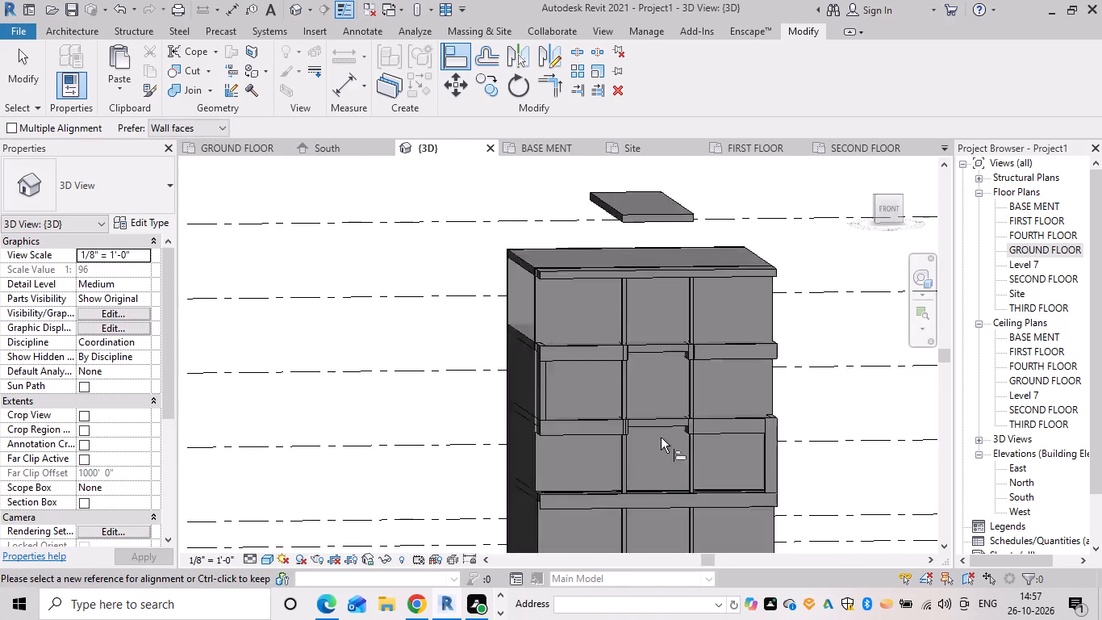
middle_click_drag(661, 438, 641, 428, "shift")
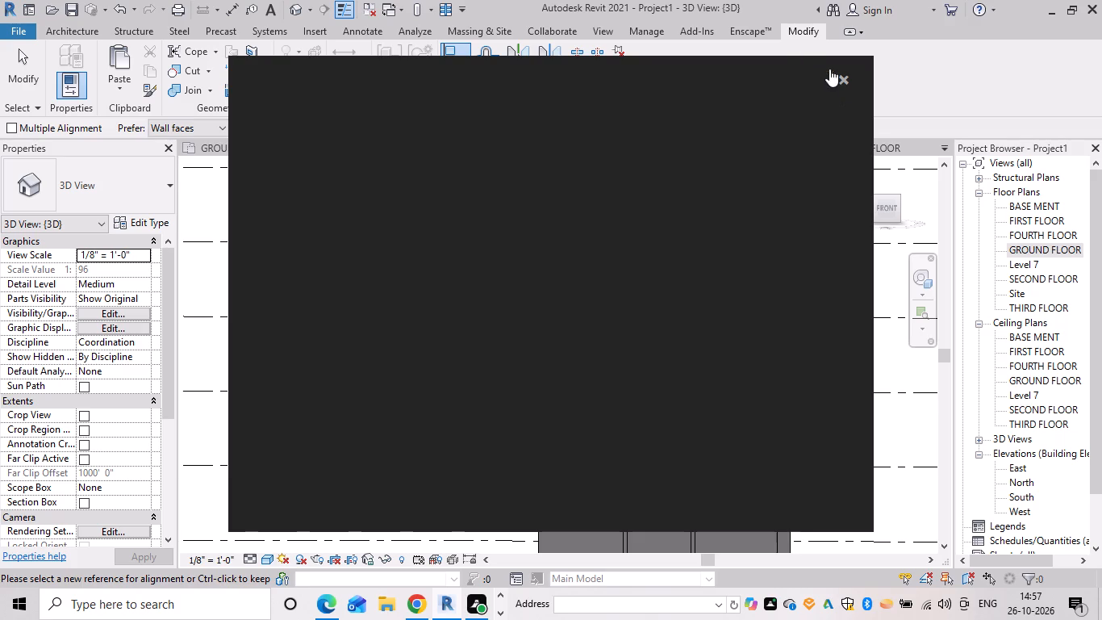
Dismiss the notification card covering the 3D view.
left_click(844, 72)
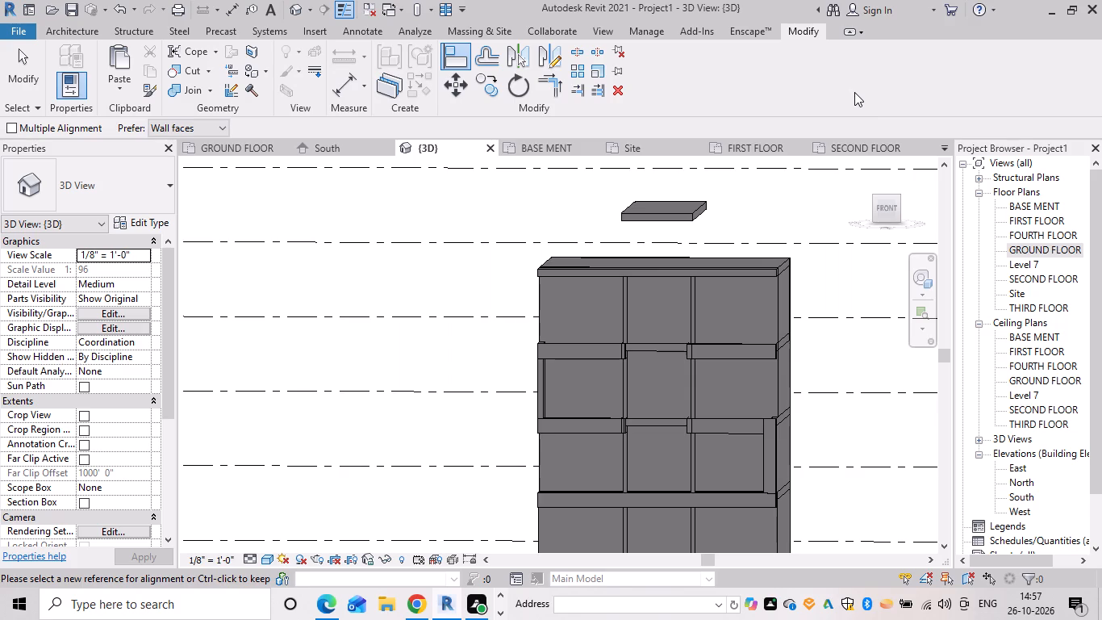
Align the vertical fin between the centre and outer facade bays with the outer end face of the facade frame's upper band.
scroll(624, 364, "down", 5)
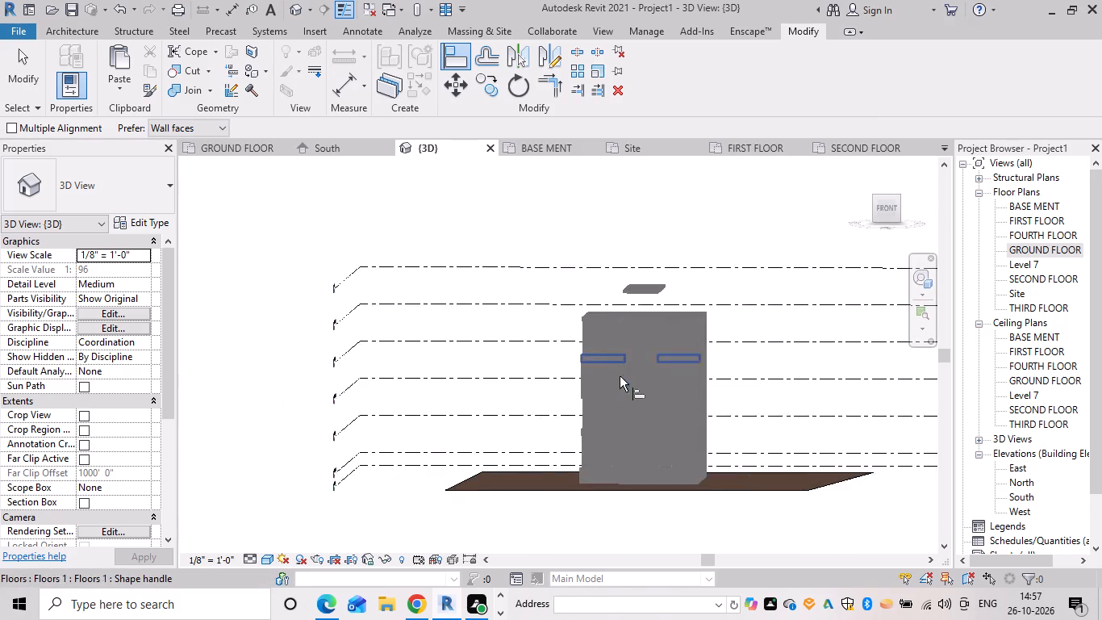
middle_click_drag(595, 387, 734, 432, "shift")
scroll(644, 362, "up", 6)
middle_click_drag(674, 360, 637, 345, "shift")
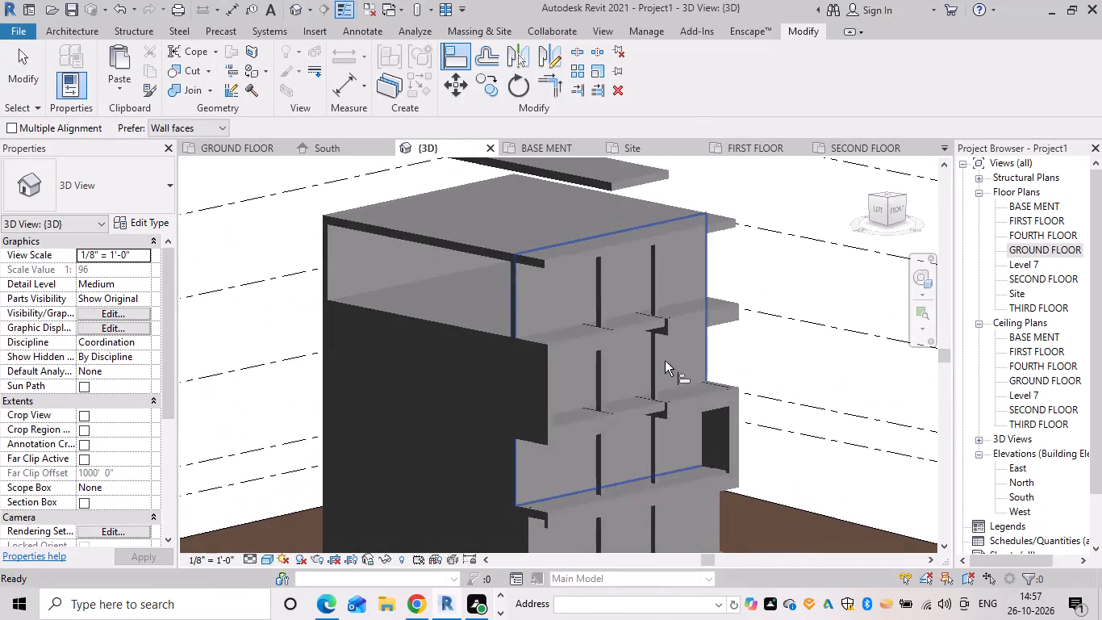
scroll(744, 401, "down", 3)
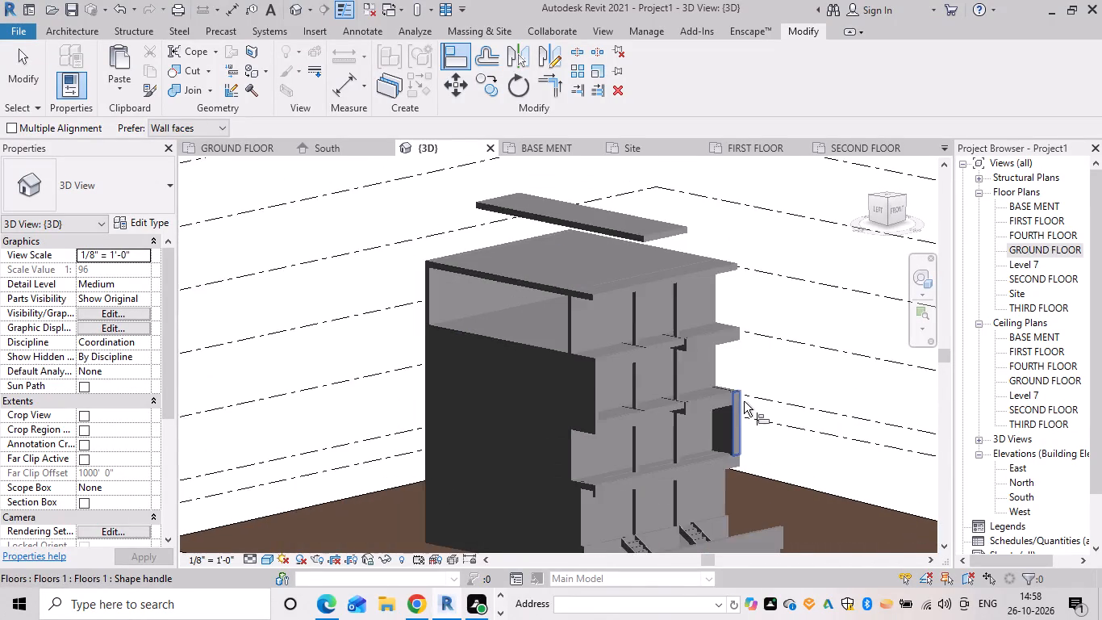
middle_click_drag(756, 396, 599, 368, "shift")
scroll(743, 358, "up", 3)
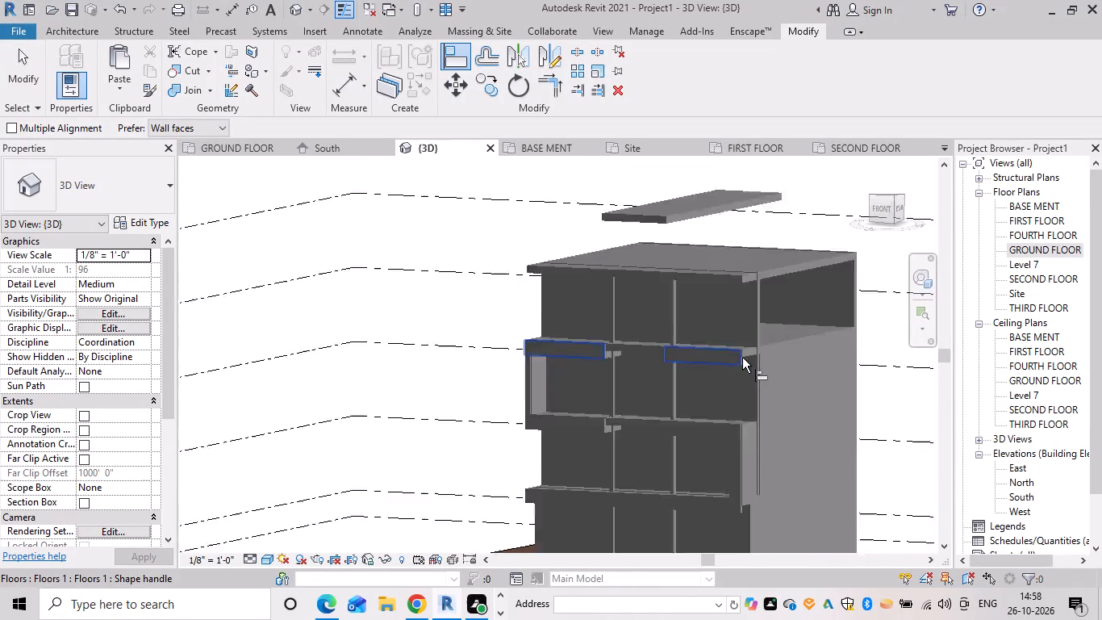
scroll(742, 358, "up", 2)
middle_click_drag(746, 370, 664, 353, "shift")
scroll(664, 353, "up", 1)
scroll(676, 359, "up", 1, "shift")
middle_click_drag(676, 359, 617, 372, "shift")
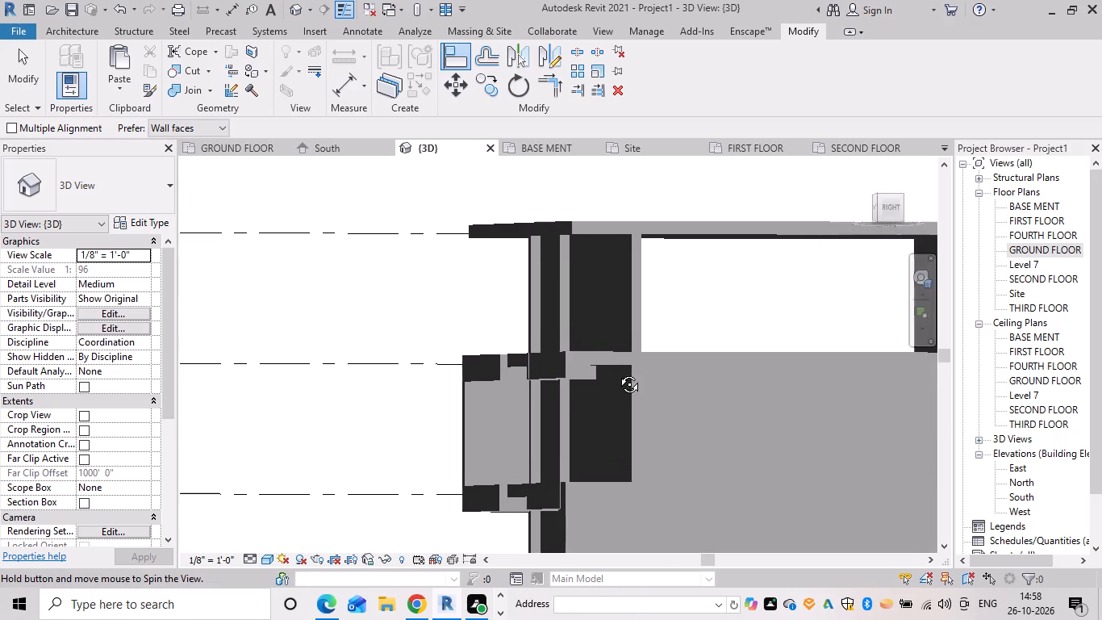
middle_click_drag(617, 372, 588, 383, "shift")
scroll(617, 372, "up", 1, "shift")
scroll(529, 370, "up", 5)
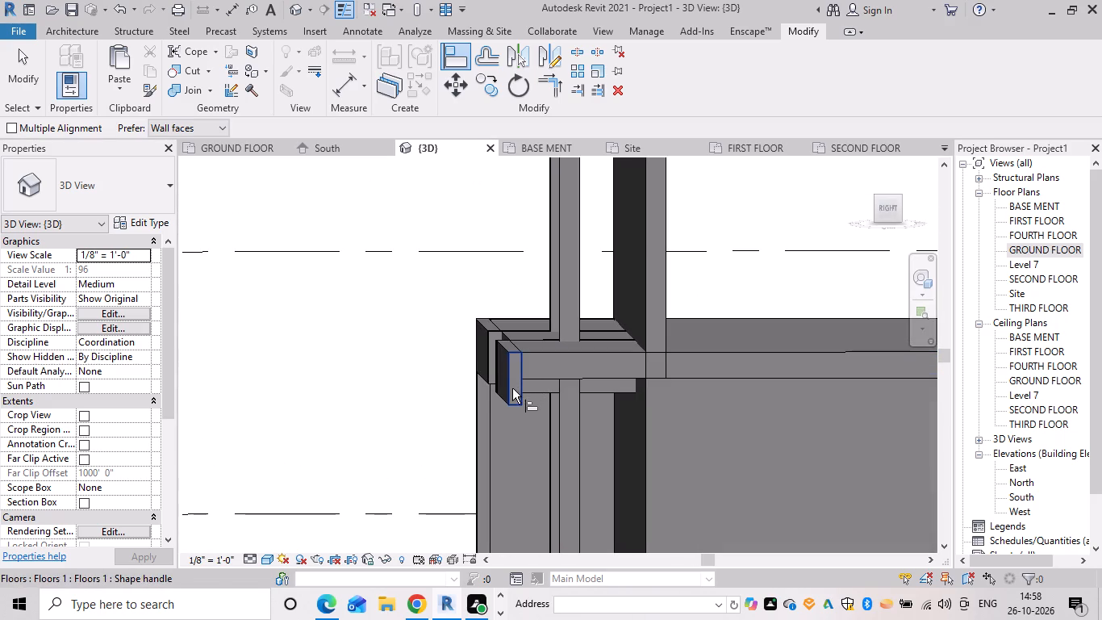
left_click(512, 388)
scroll(495, 386, "up", 3)
middle_click_drag(528, 430, 637, 451, "shift")
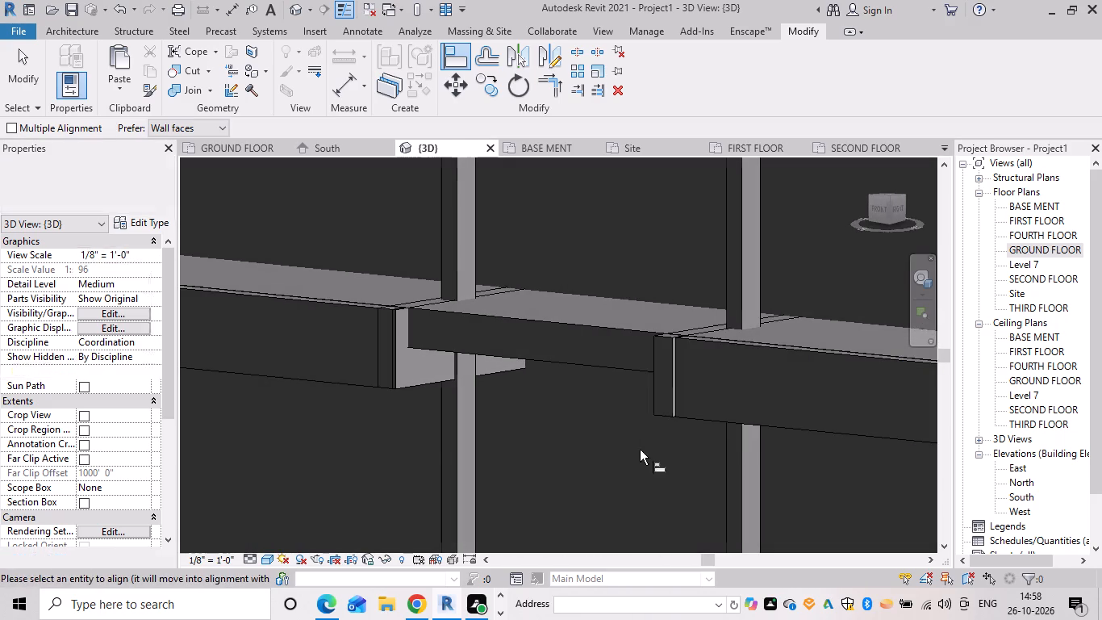
left_click(747, 426)
scroll(750, 449, "down", 4)
middle_click_drag(748, 446, 574, 339)
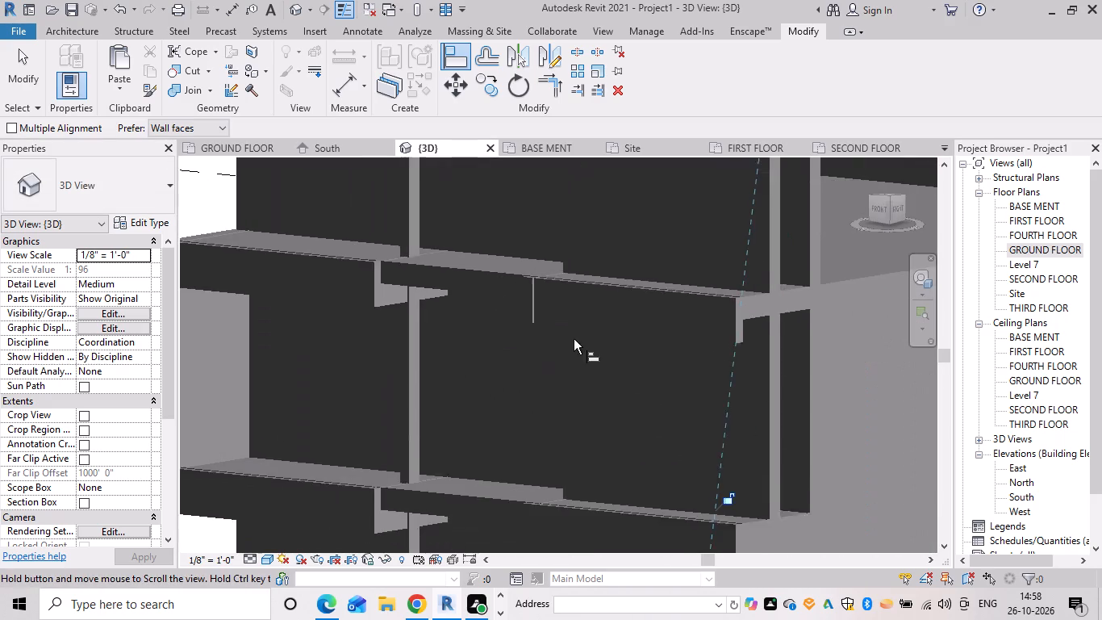
key("Escape")
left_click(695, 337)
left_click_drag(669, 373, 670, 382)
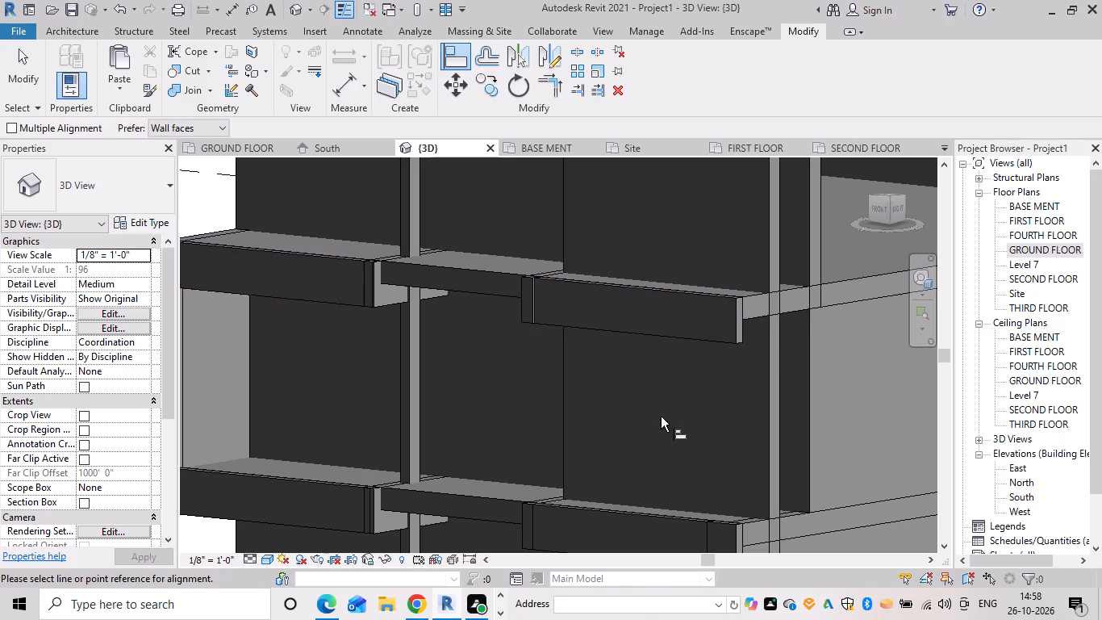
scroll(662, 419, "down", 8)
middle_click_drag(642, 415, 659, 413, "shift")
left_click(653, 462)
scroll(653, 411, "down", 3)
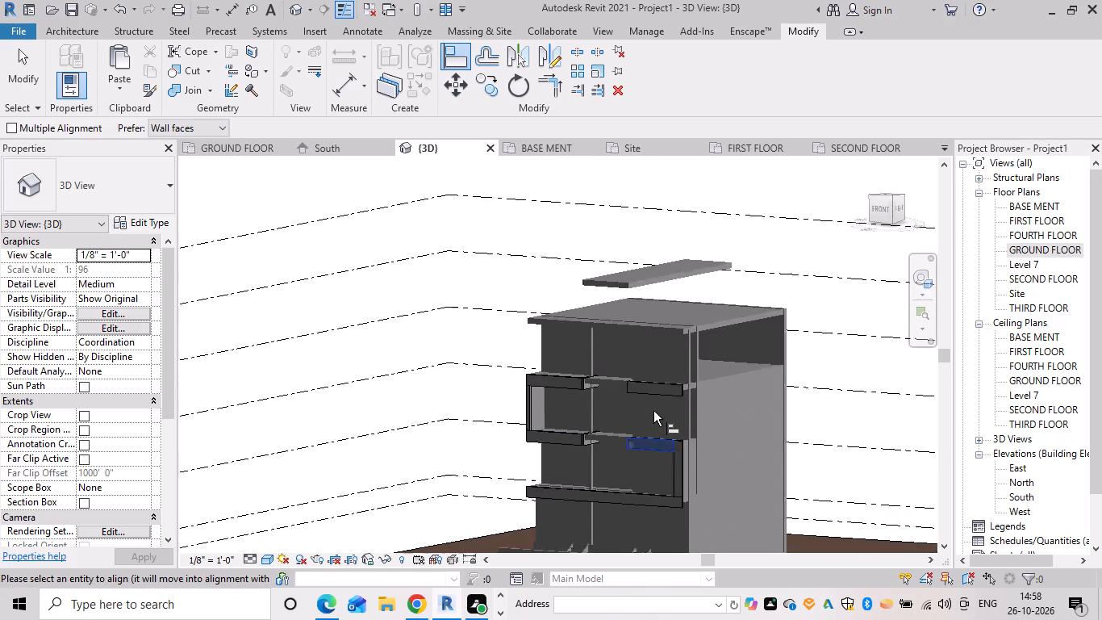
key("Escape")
Open the in-place floor model that forms the facade frame for editing.
middle_click_drag(649, 412, 698, 416, "shift")
left_click(668, 389)
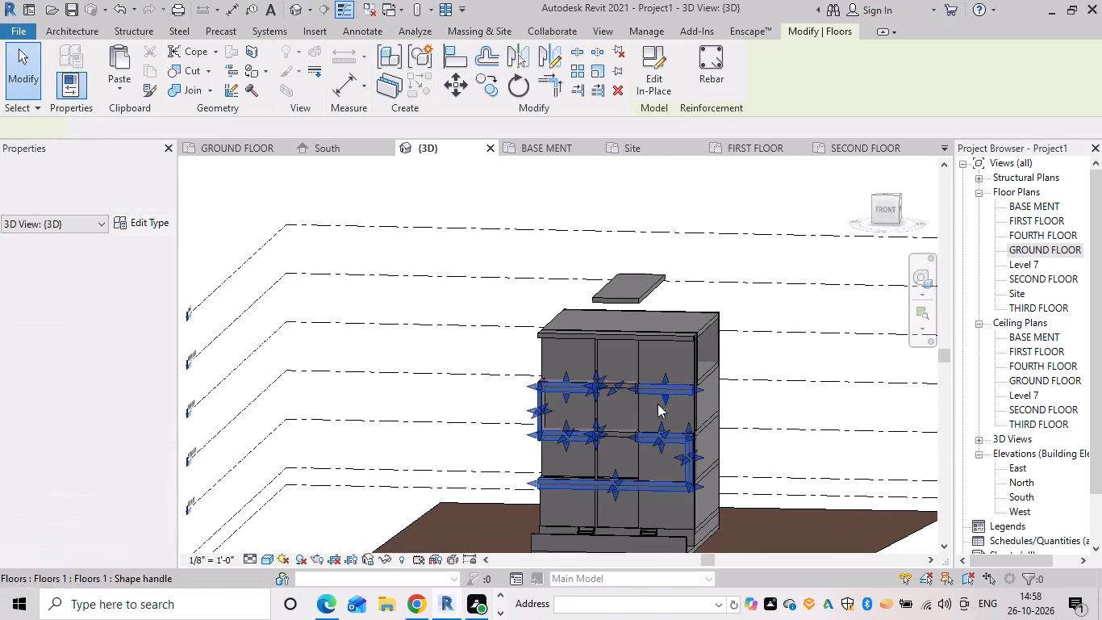
left_click(650, 401)
double_click(665, 389)
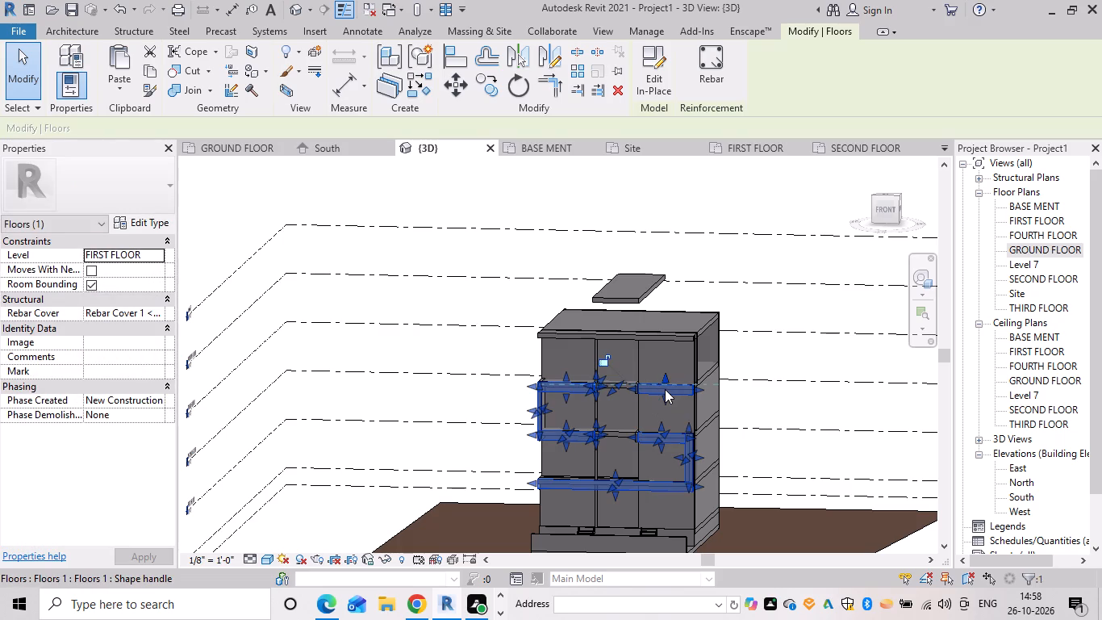
scroll(662, 384, "up", 6)
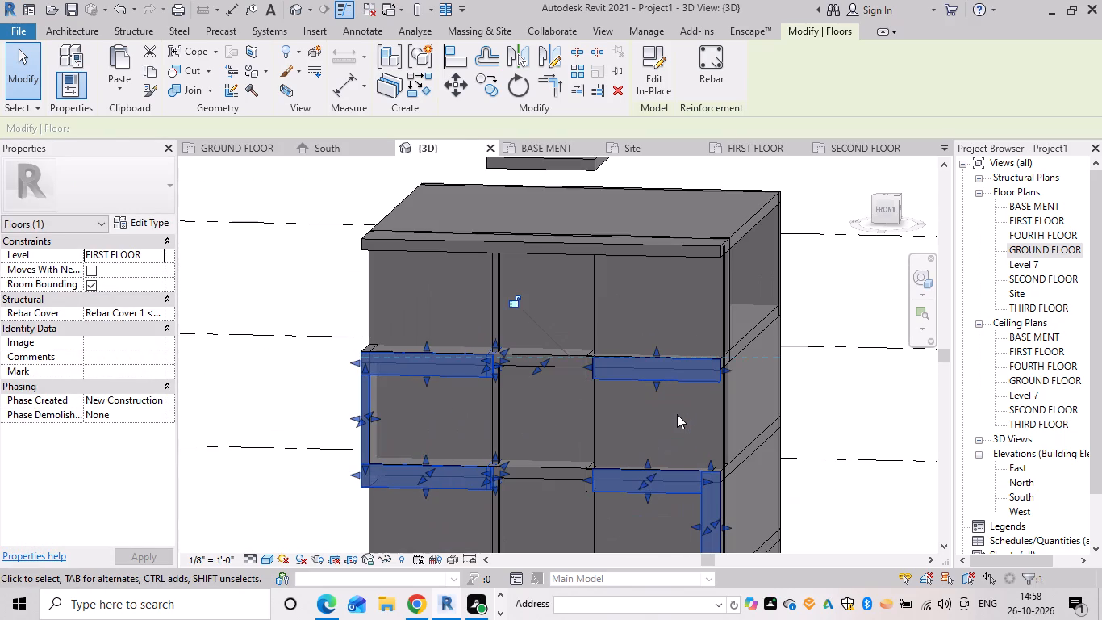
left_click_drag(687, 384, 686, 400)
left_click(685, 408)
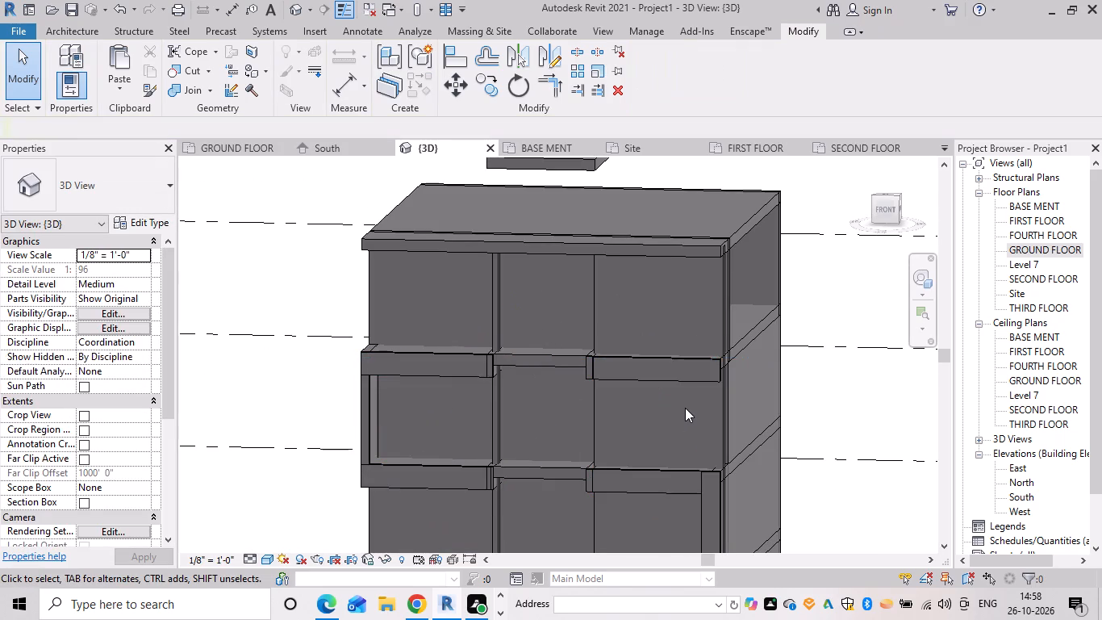
double_click(687, 383)
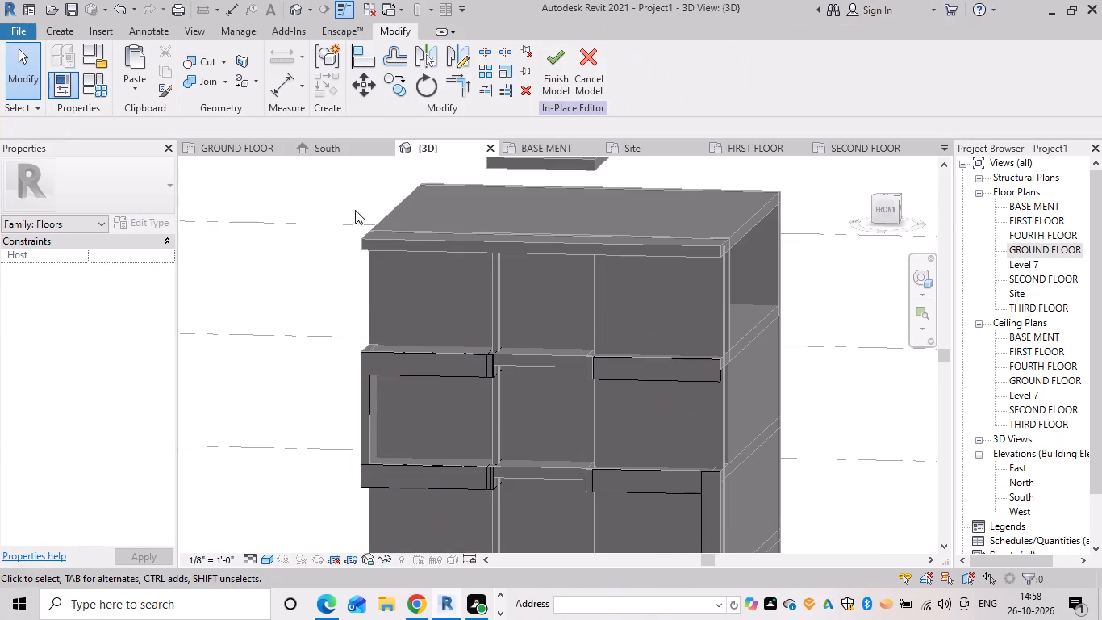
Start an extrusion and pick the side edge face of the Generic - 12" floor beside the upper band as its work plane.
left_click(69, 33)
left_click(139, 61)
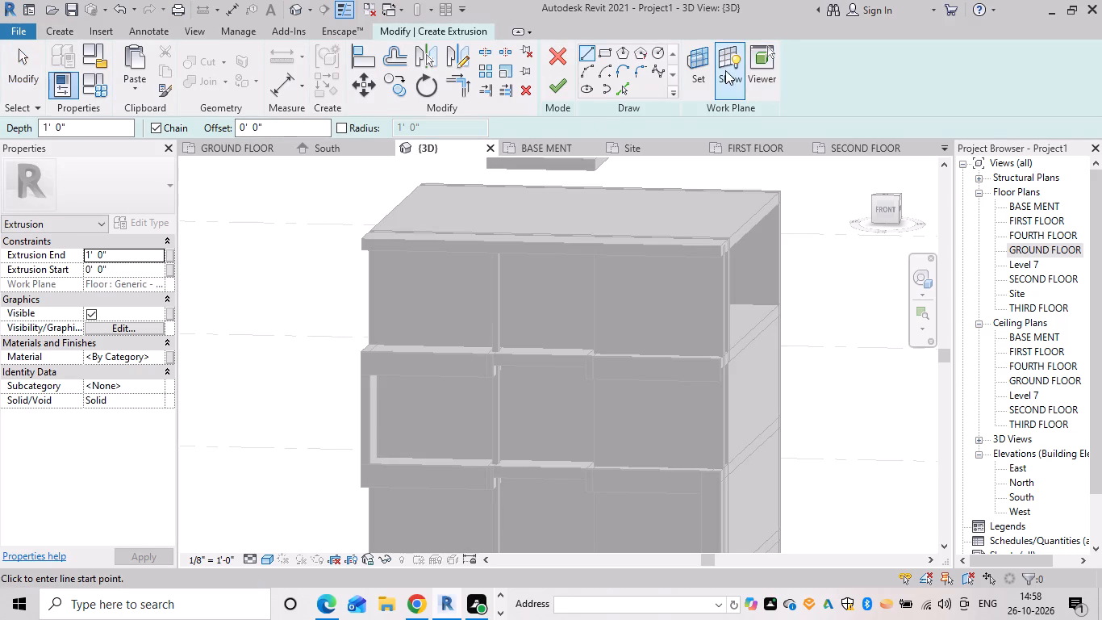
left_click_drag(695, 58, 695, 65)
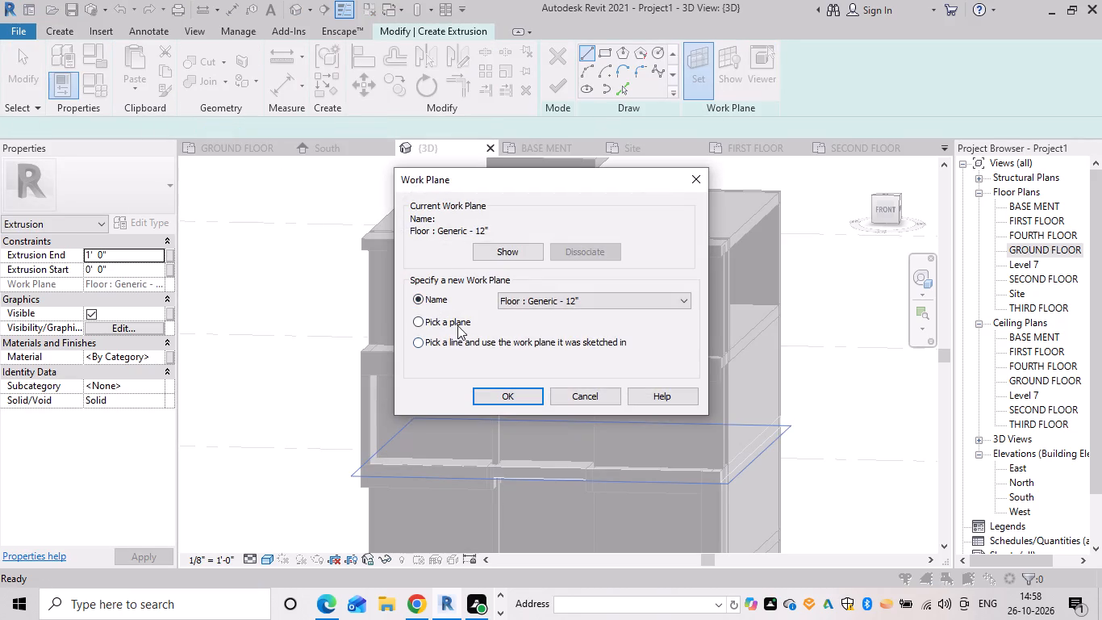
left_click(460, 321)
left_click(475, 397)
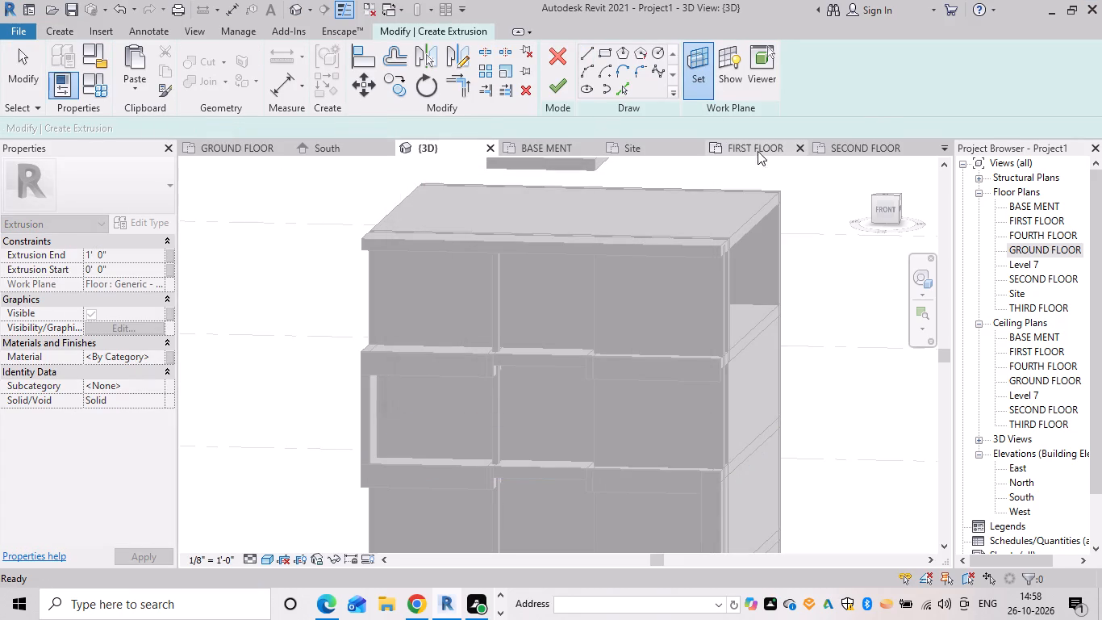
scroll(640, 404, "down", 1)
middle_click_drag(651, 408, 645, 407, "shift")
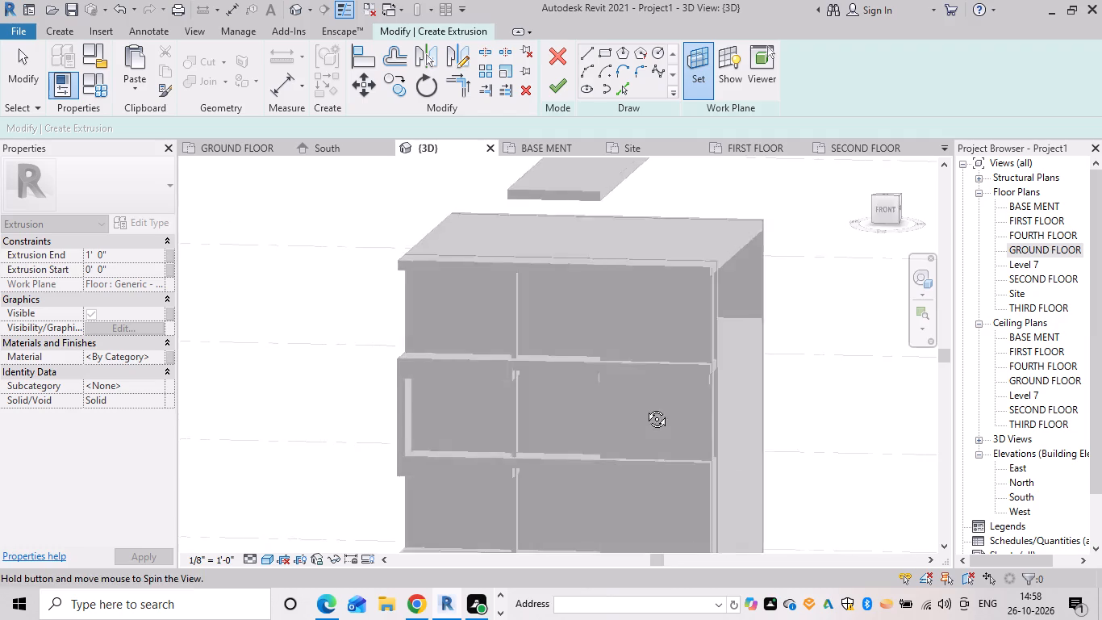
middle_click_drag(645, 407, 536, 389, "shift")
scroll(615, 379, "up", 8)
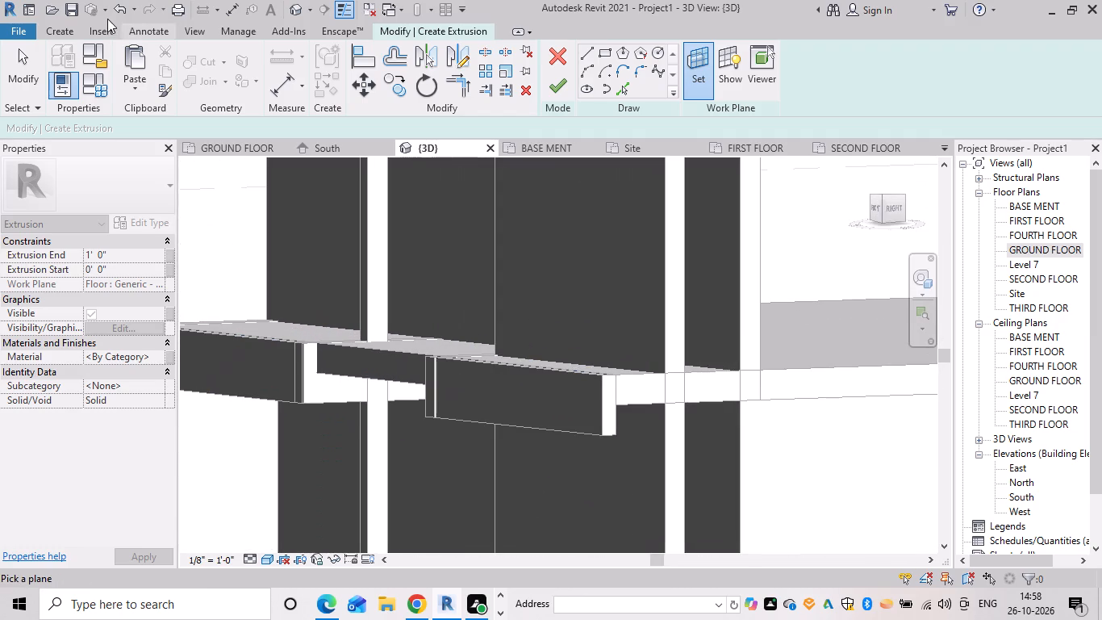
left_click(624, 404)
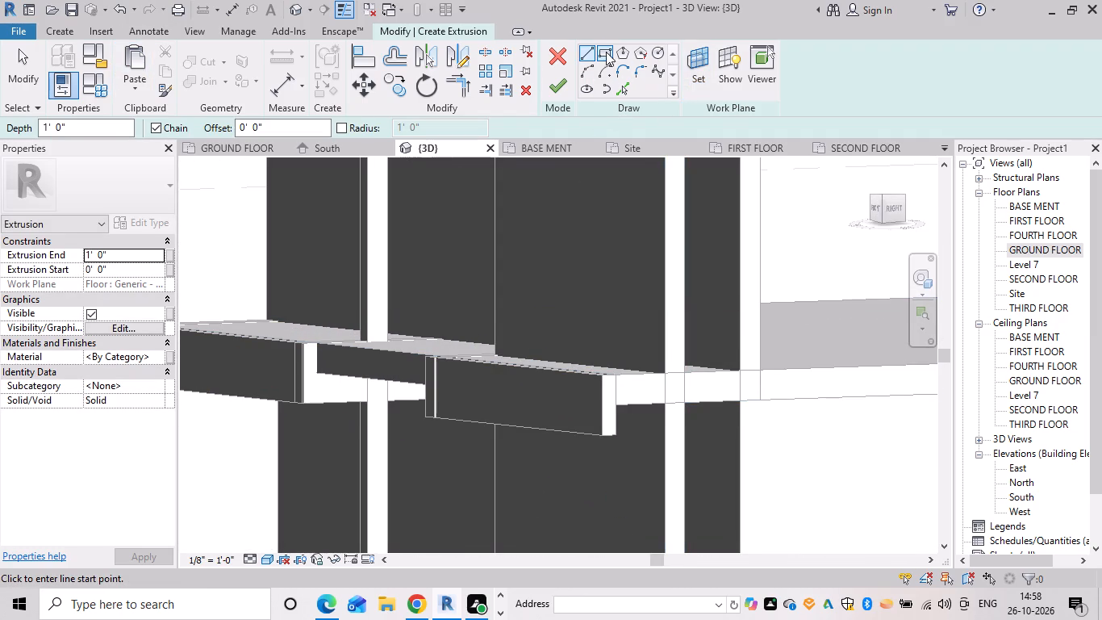
Sketch a rectangle about 4'-9" long from the upper band's outer corner, matching the band's height, and finish the side-return extrusion.
left_click(609, 54)
left_click_drag(609, 54, 609, 65)
left_click_drag(612, 375, 624, 383)
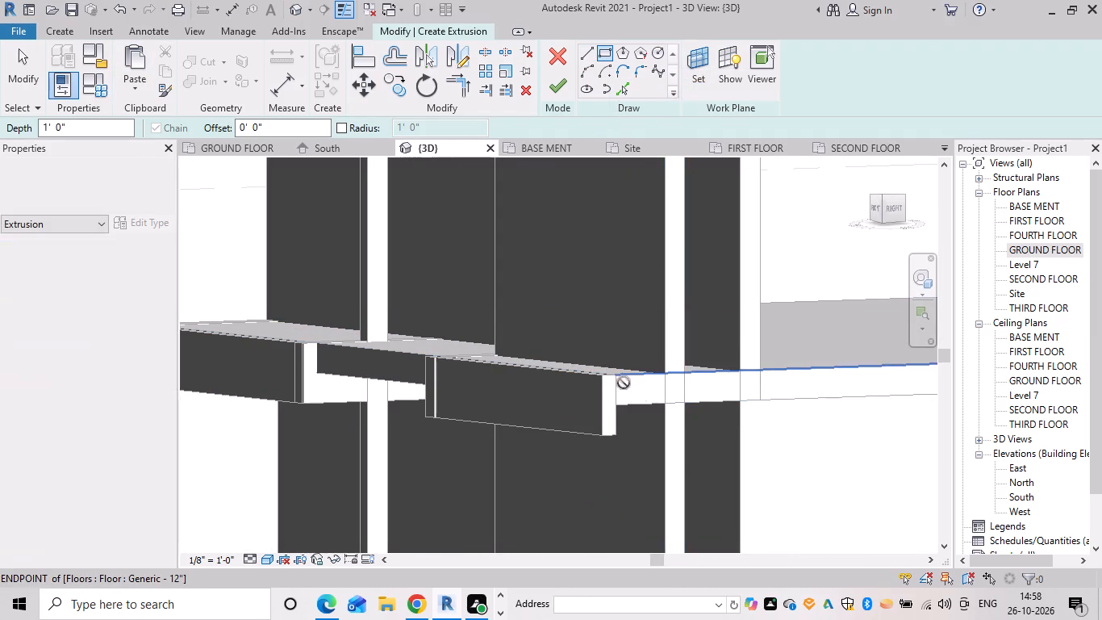
left_click_drag(624, 383, 620, 380)
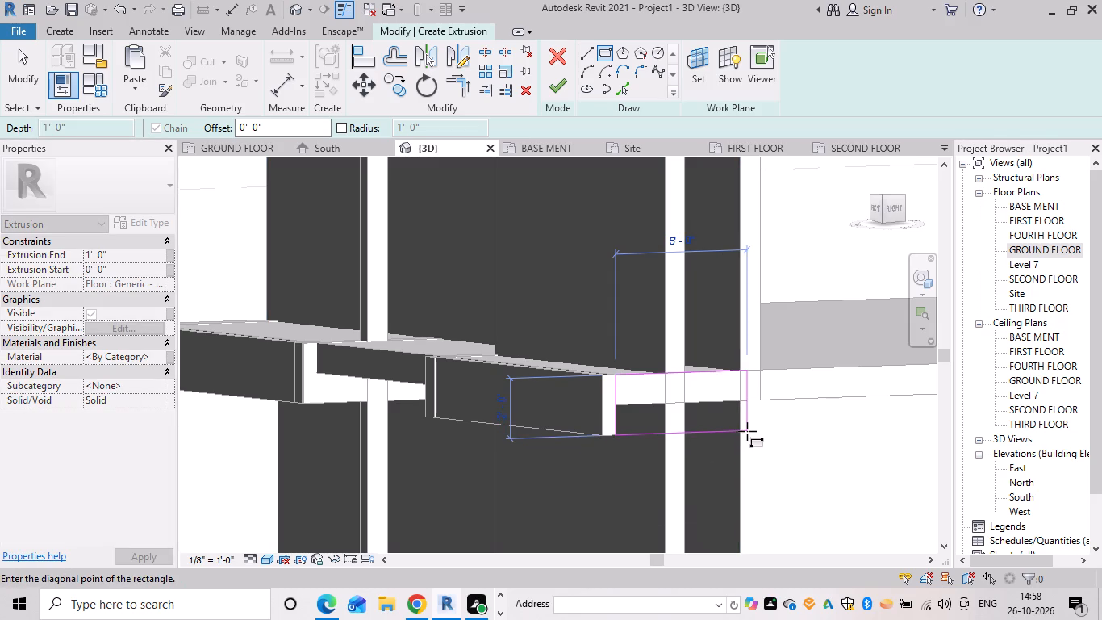
left_click(736, 430)
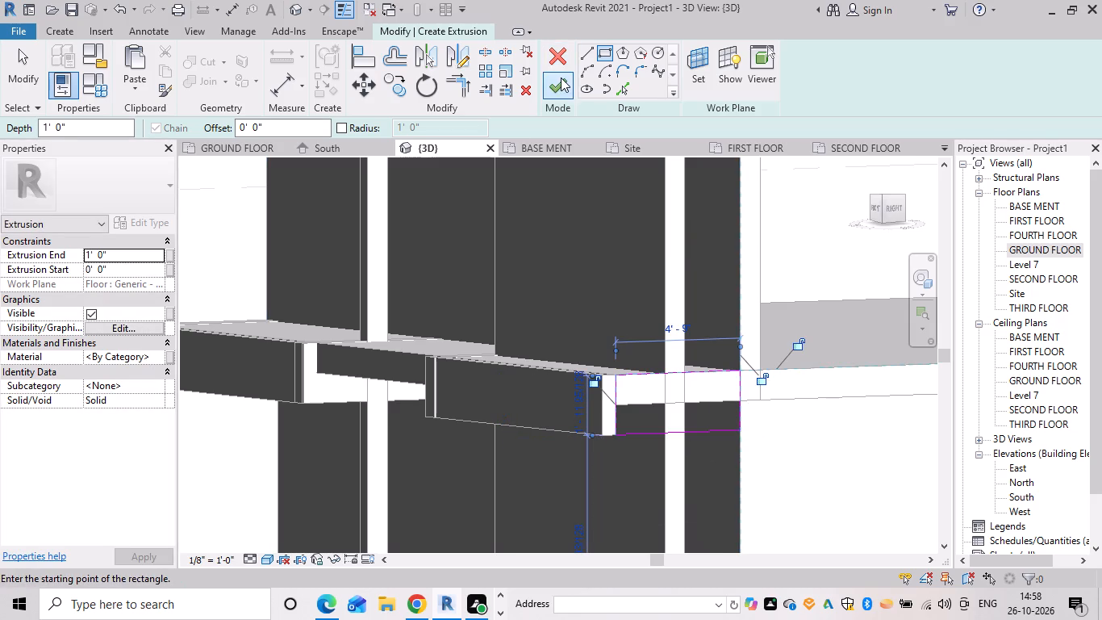
left_click(561, 77)
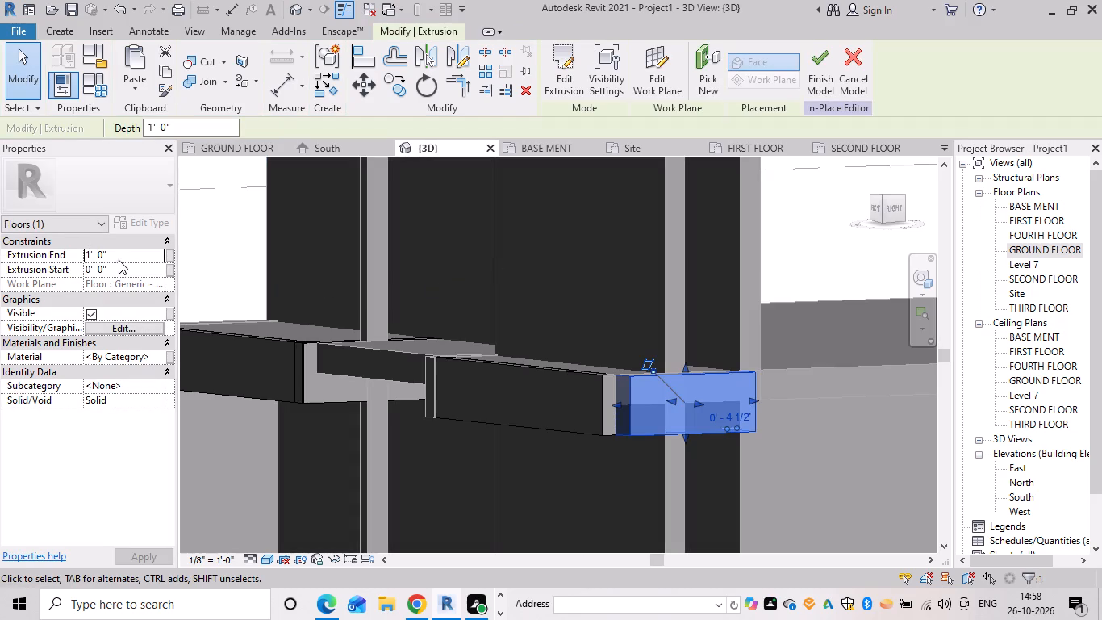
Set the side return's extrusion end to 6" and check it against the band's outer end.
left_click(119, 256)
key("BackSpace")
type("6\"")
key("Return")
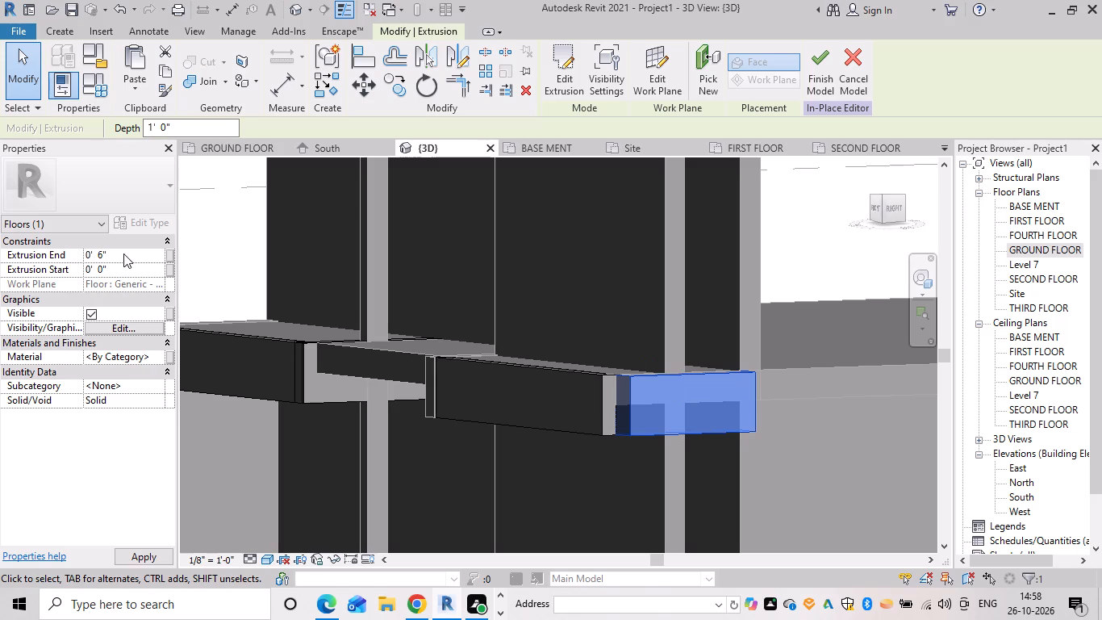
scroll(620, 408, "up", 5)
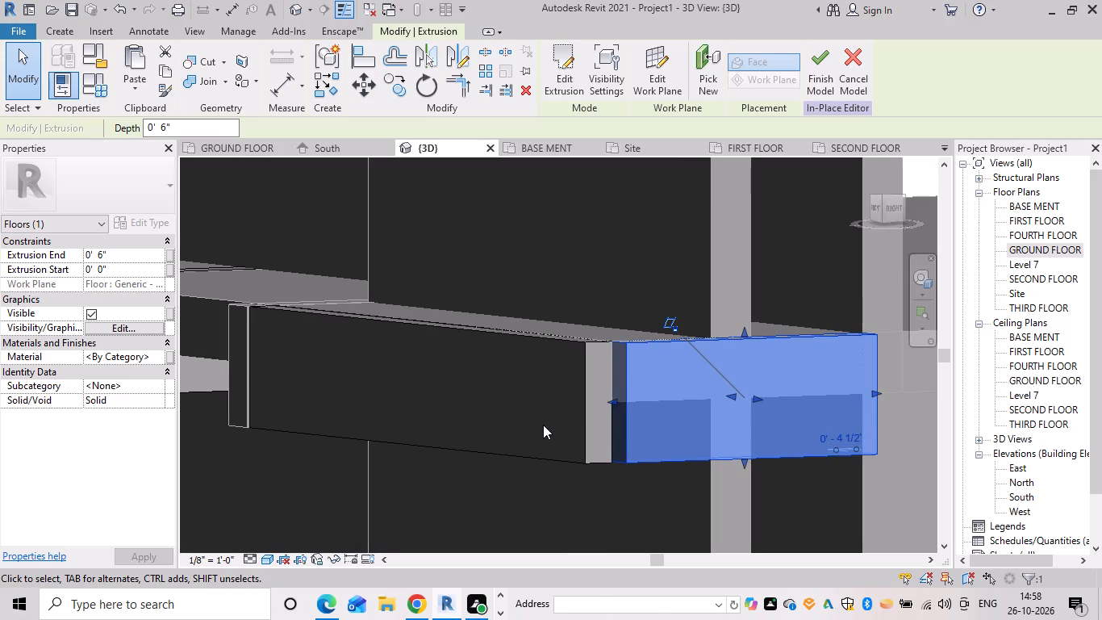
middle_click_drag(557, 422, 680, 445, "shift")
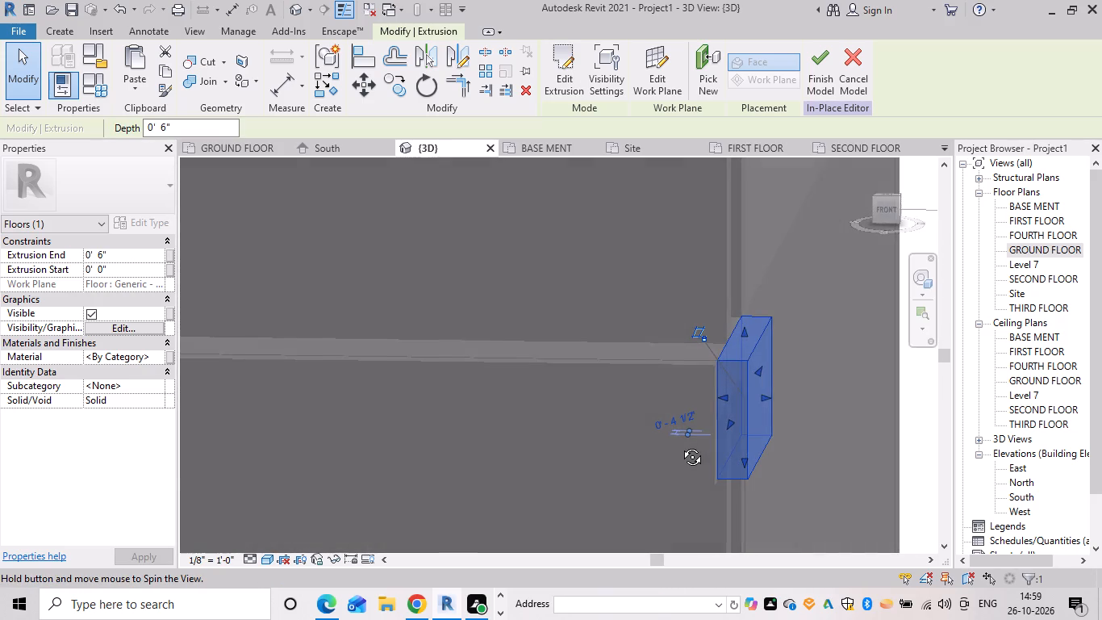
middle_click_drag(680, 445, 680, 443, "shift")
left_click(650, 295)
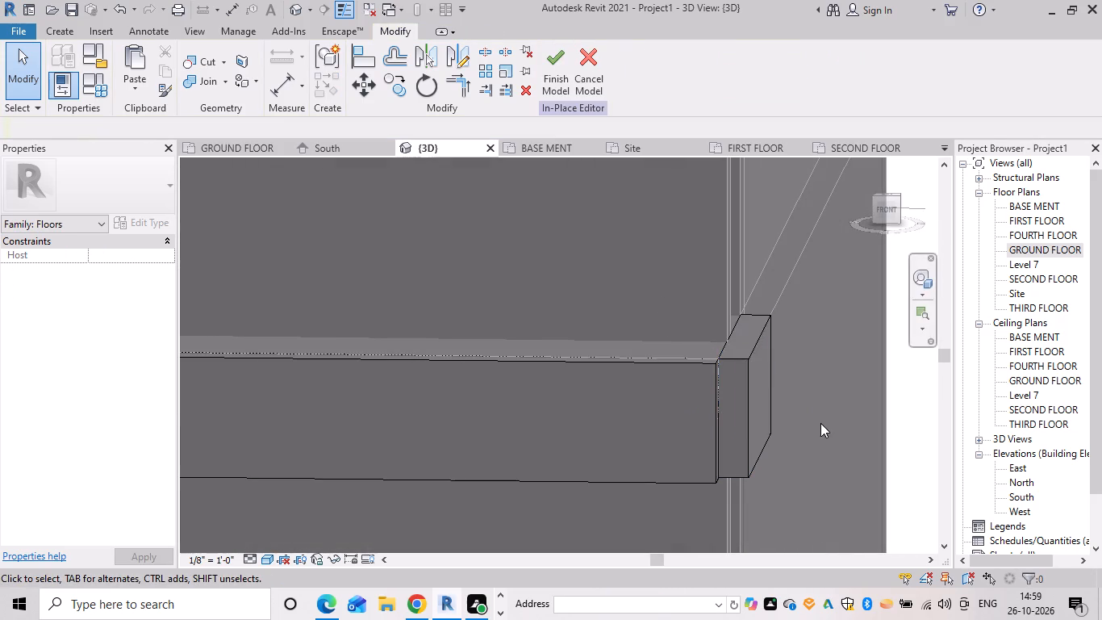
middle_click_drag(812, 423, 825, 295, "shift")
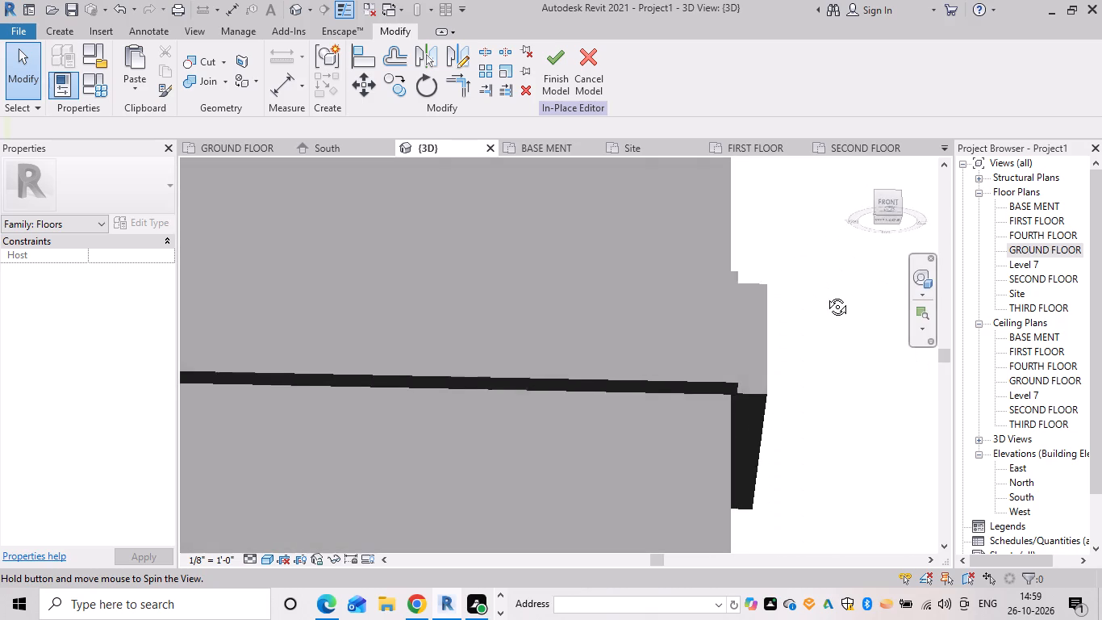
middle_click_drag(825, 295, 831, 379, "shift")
Dismiss the notification card covering the 3D view.
left_click(774, 391)
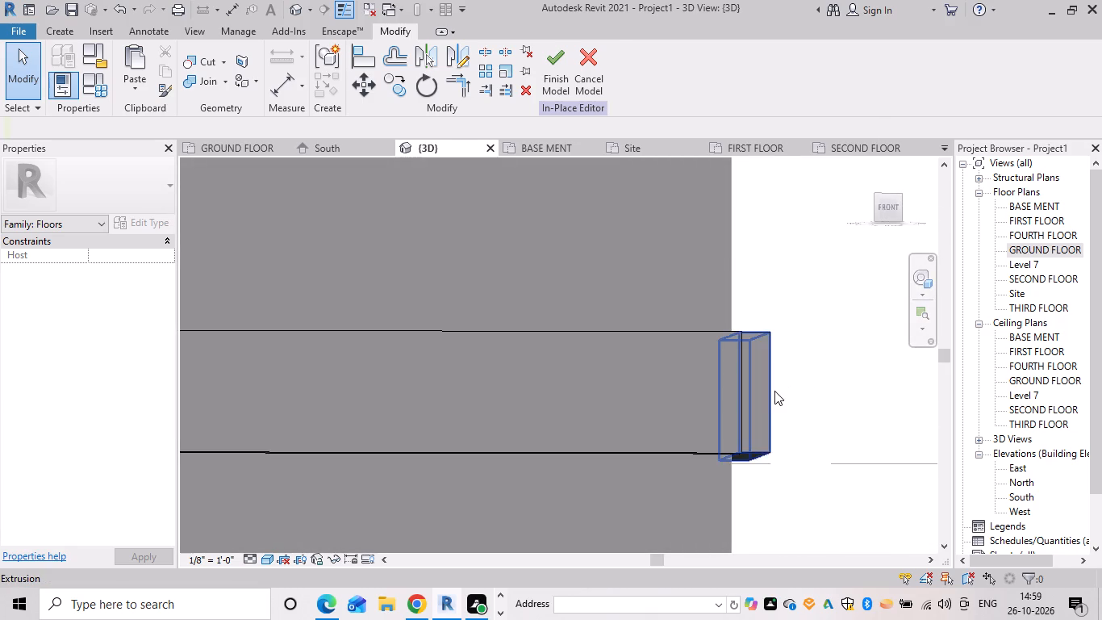
left_click(841, 81)
double_click(846, 82)
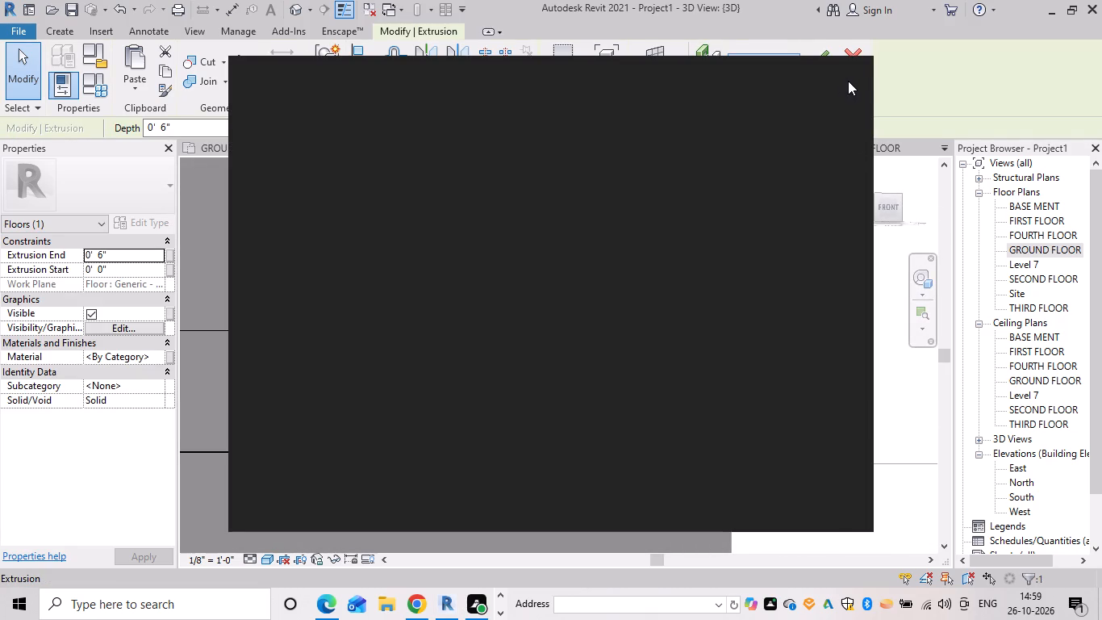
left_click(854, 77)
left_click(837, 70)
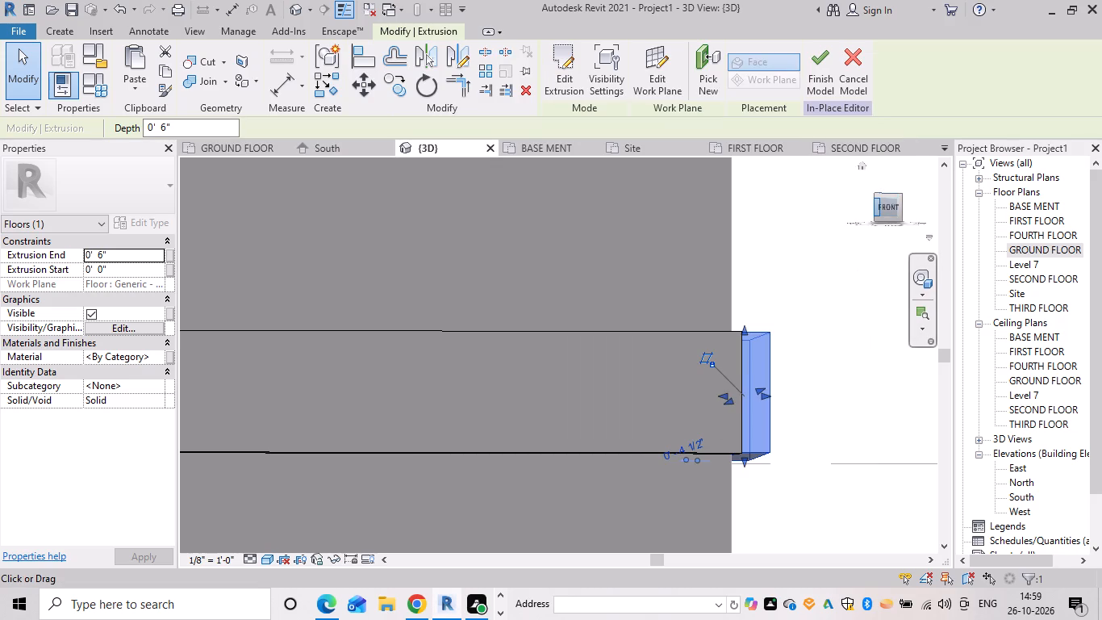
In the front view, stretch the side return's inner face about 1' inward and bring its outer face flush with the band's end.
left_click(886, 207)
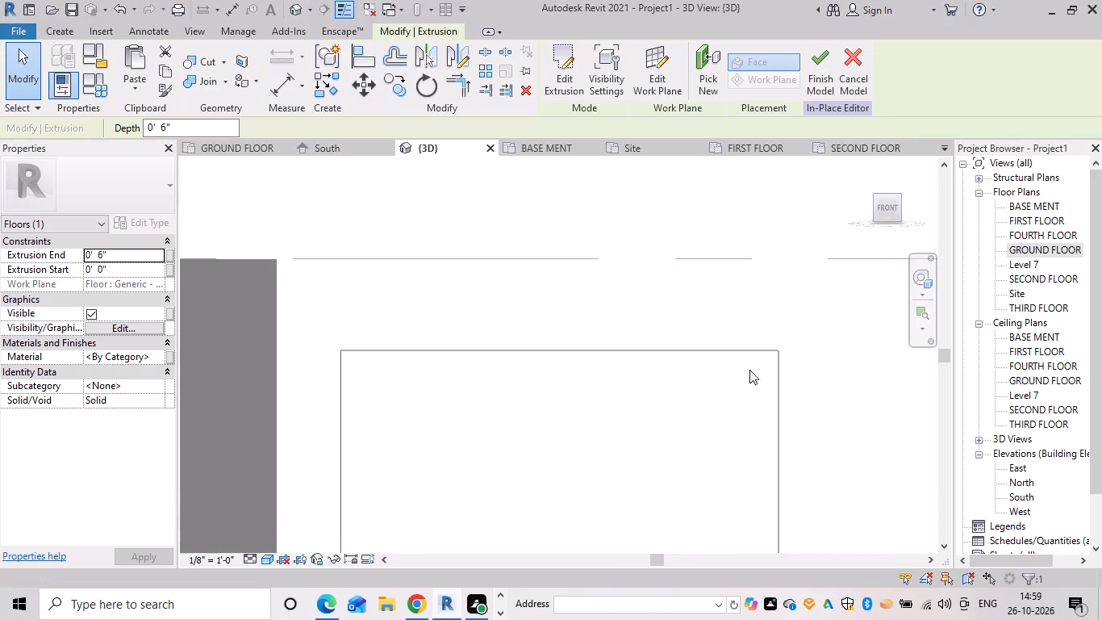
left_click(618, 400)
left_click(582, 348)
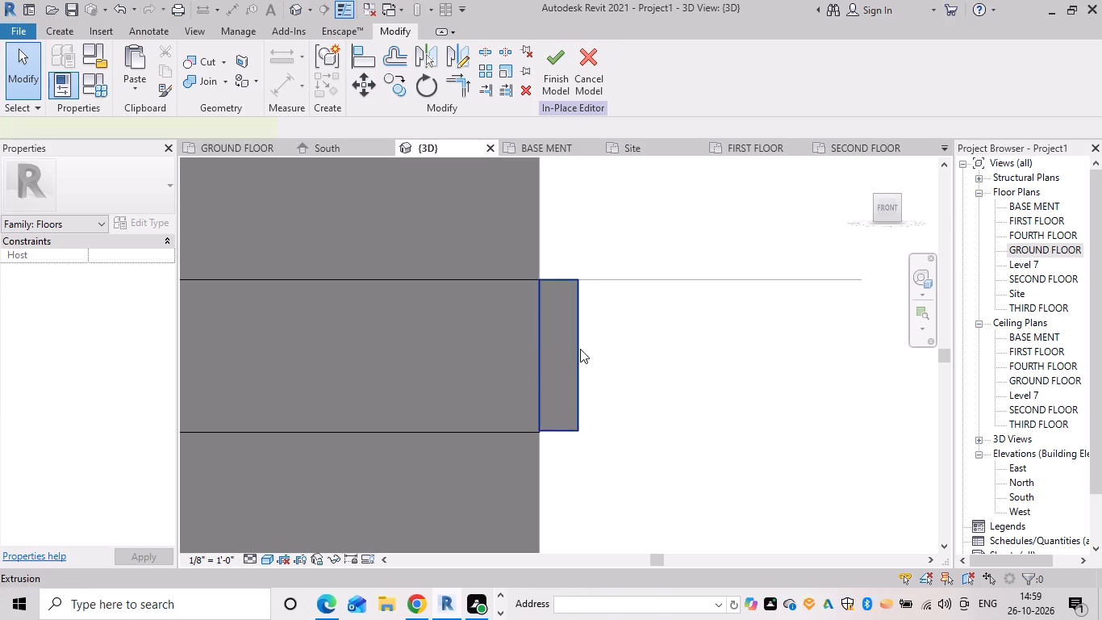
left_click_drag(532, 354, 463, 357)
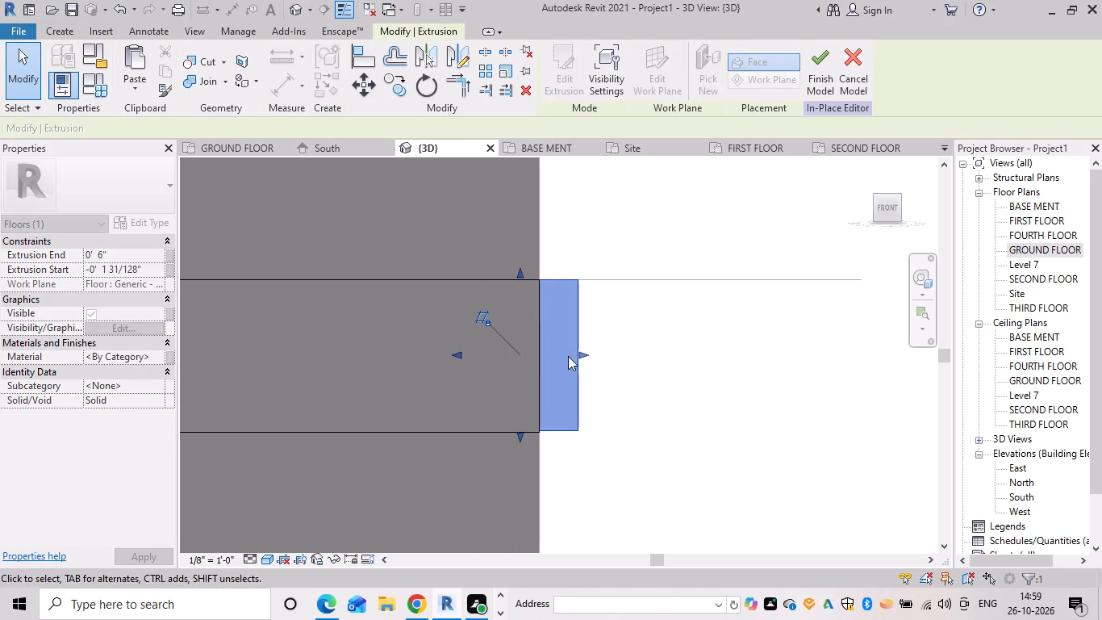
left_click_drag(584, 351, 545, 358)
left_click(657, 357)
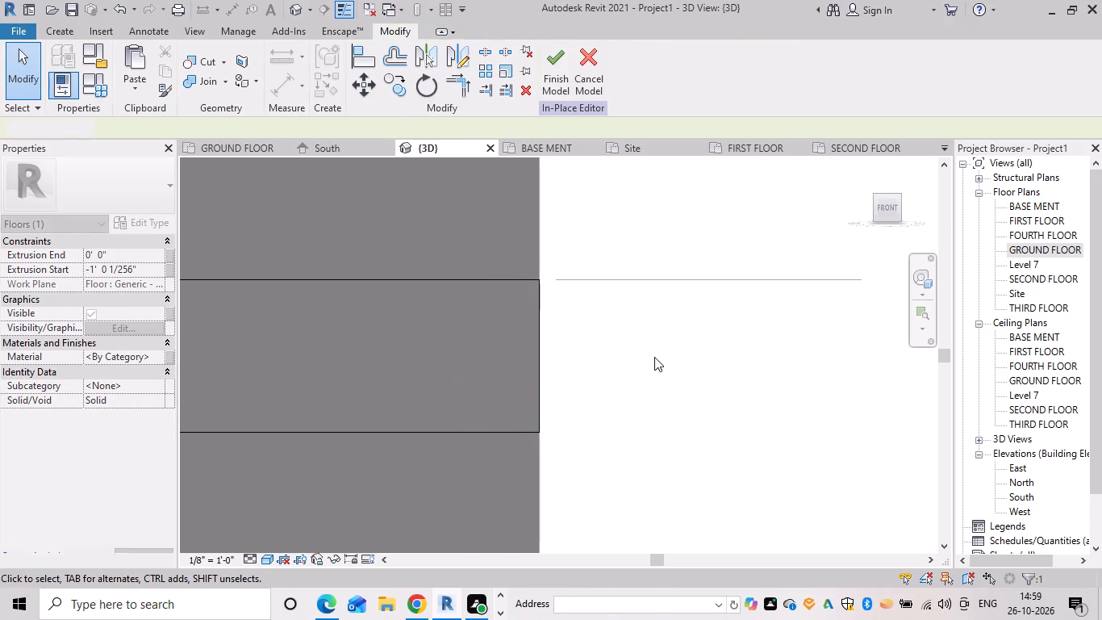
Pull the side return's inner face back toward the band's outer end to make the return thinner.
scroll(657, 362, "down", 3)
middle_click_drag(682, 350, 639, 402, "shift")
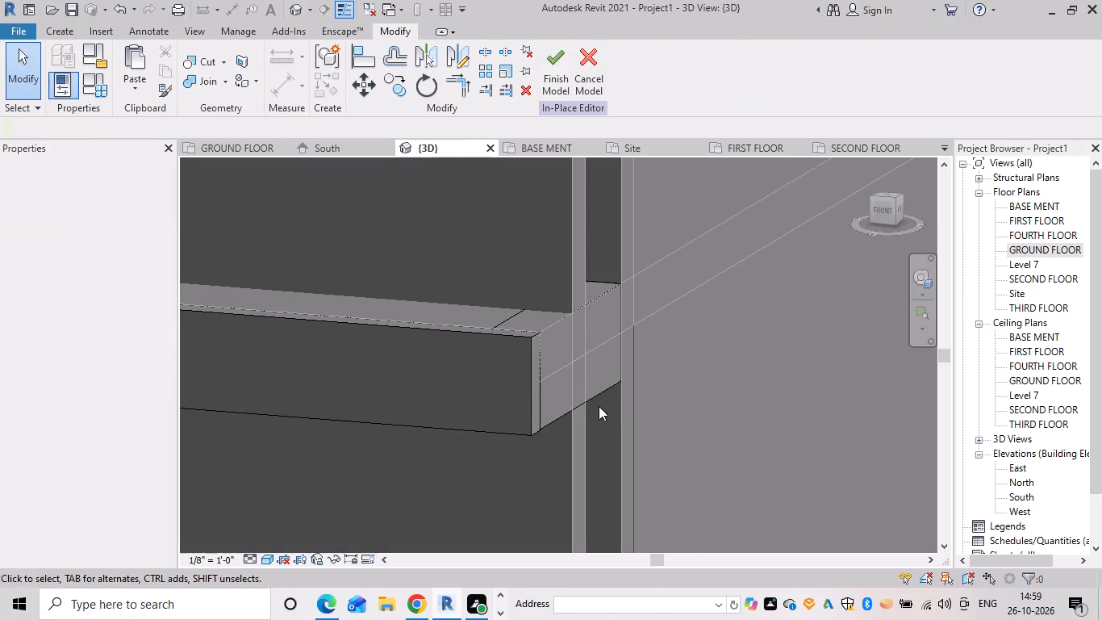
left_click(555, 324)
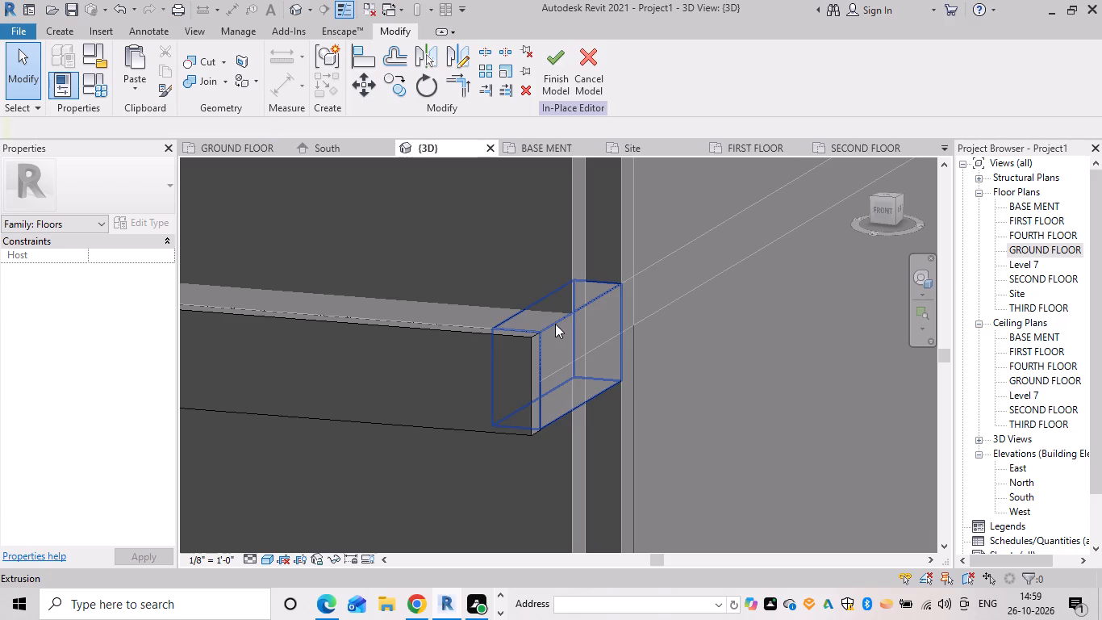
left_click_drag(525, 350, 533, 351)
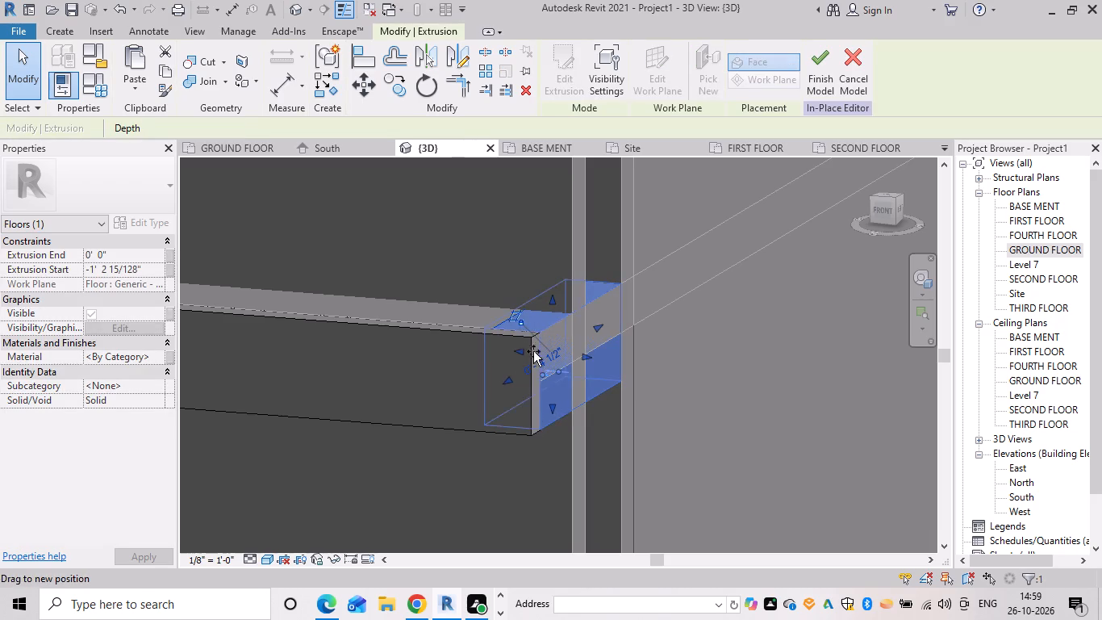
left_click_drag(533, 351, 553, 359)
left_click(468, 269)
Examine the side return's junction with the upper band and the floor edge from several angles in 3D.
scroll(490, 291, "down", 5)
middle_click_drag(664, 329, 530, 350, "shift")
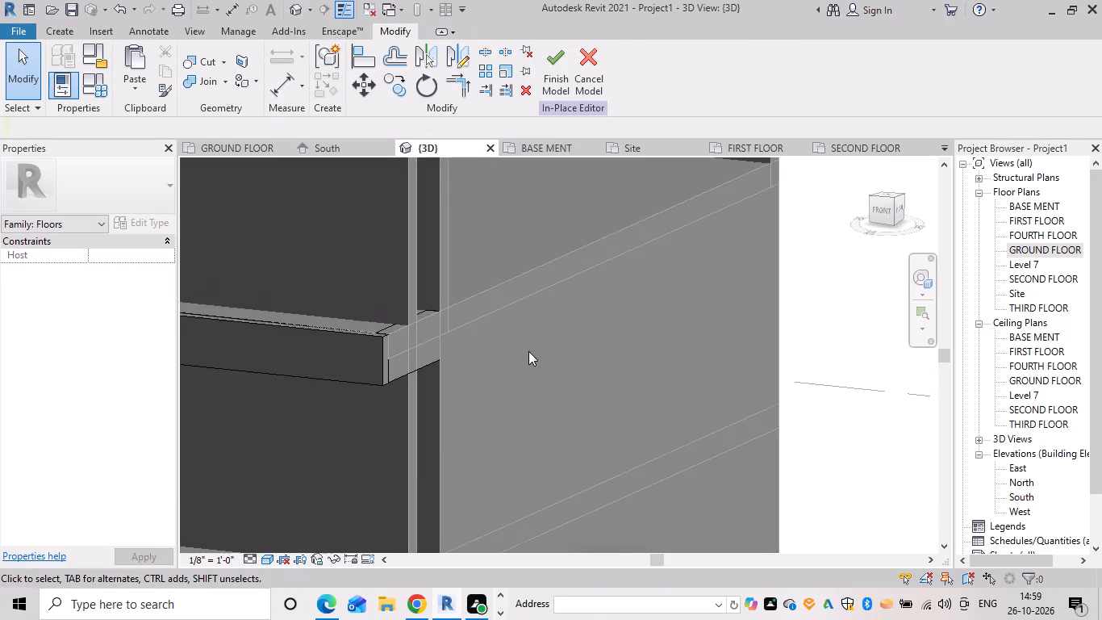
scroll(548, 352, "down", 4)
middle_click_drag(624, 357, 495, 364, "shift")
scroll(469, 358, "up", 7)
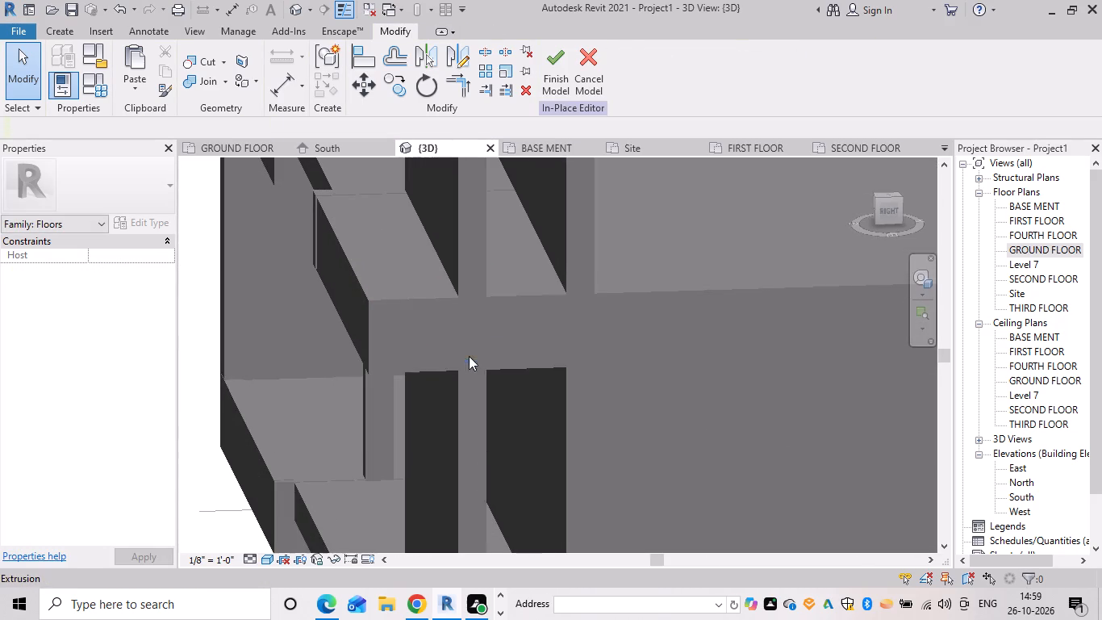
scroll(296, 376, "up", 1)
middle_click_drag(296, 376, 502, 466, "shift")
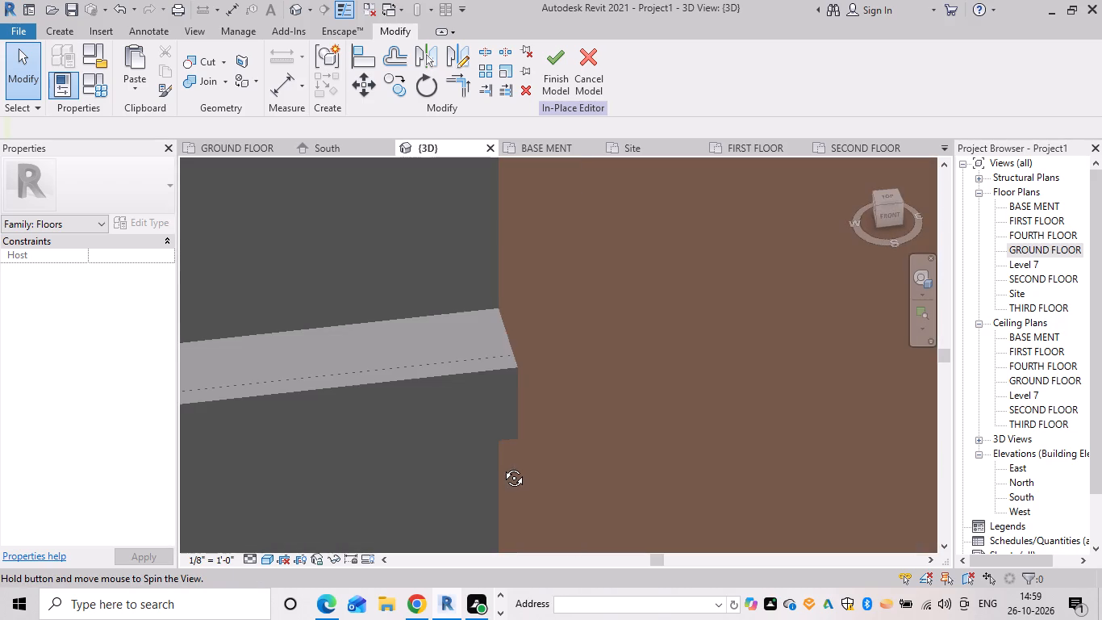
middle_click_drag(502, 466, 461, 319, "shift")
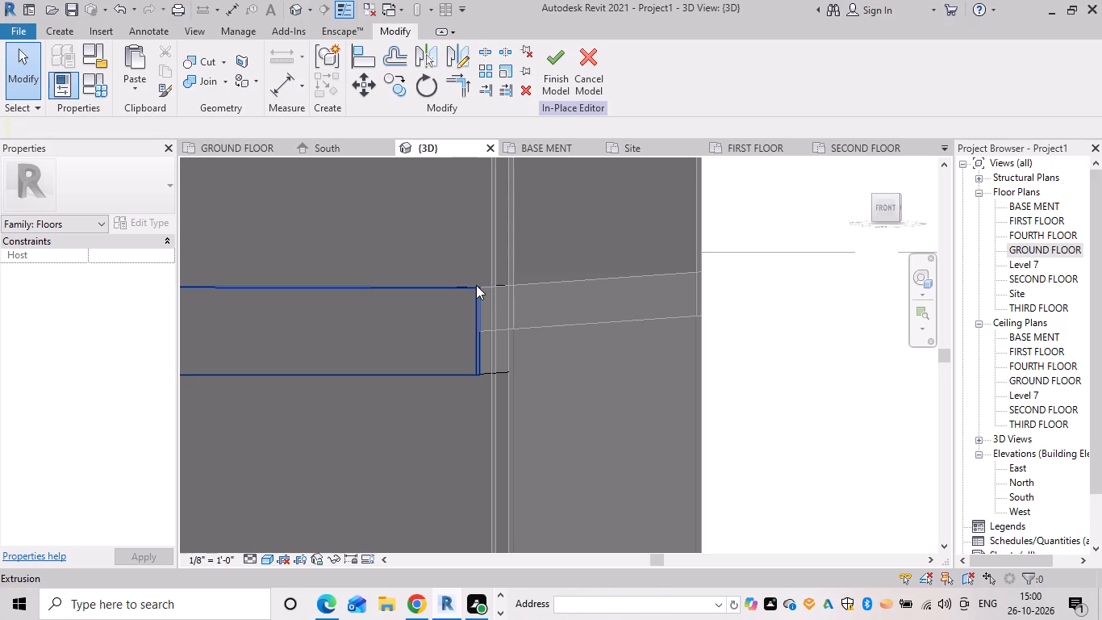
Finish the in-place model holding the edited side return.
left_click(549, 73)
Align the underside of the side return with the bottom edge of the projecting band in 3D.
scroll(549, 324, "down", 3)
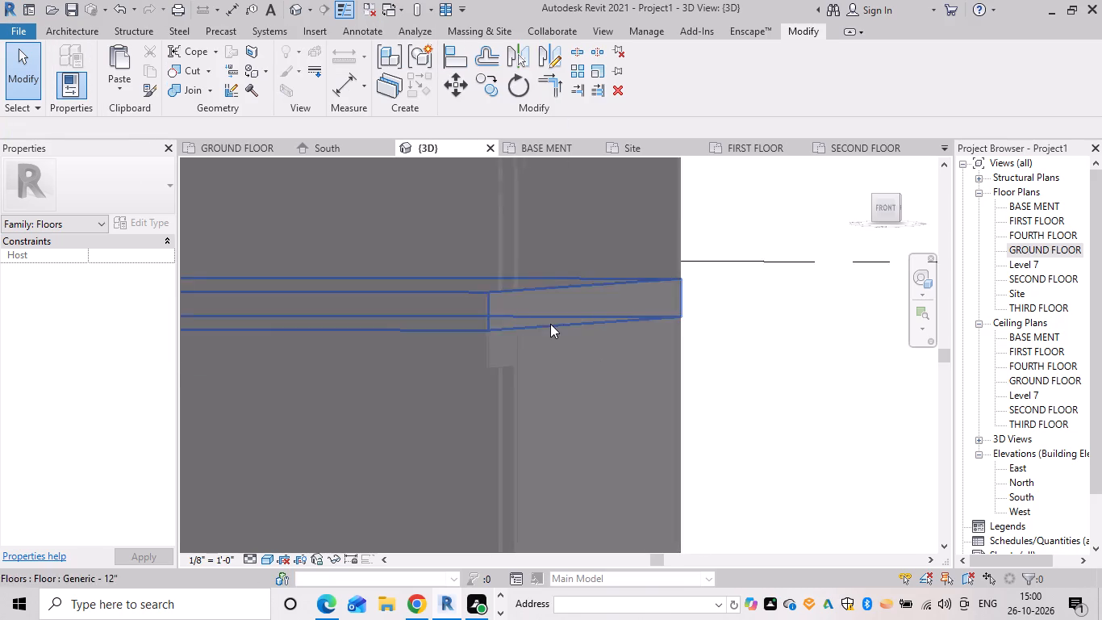
scroll(550, 324, "down", 2)
middle_click_drag(581, 387, 541, 378, "shift")
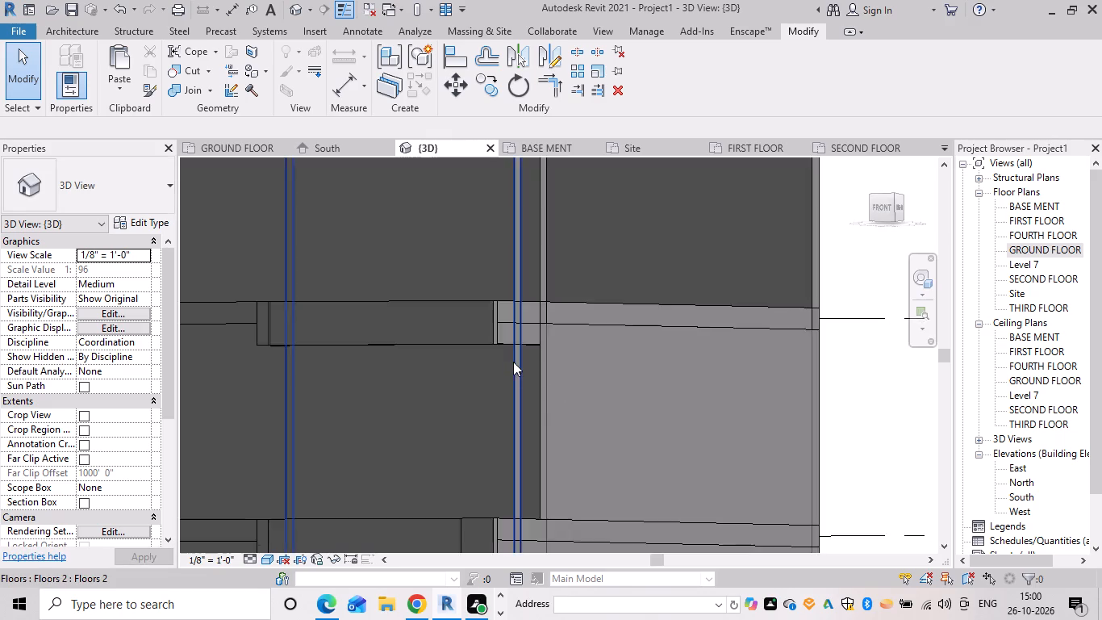
scroll(513, 362, "up", 6)
scroll(459, 315, "up", 16)
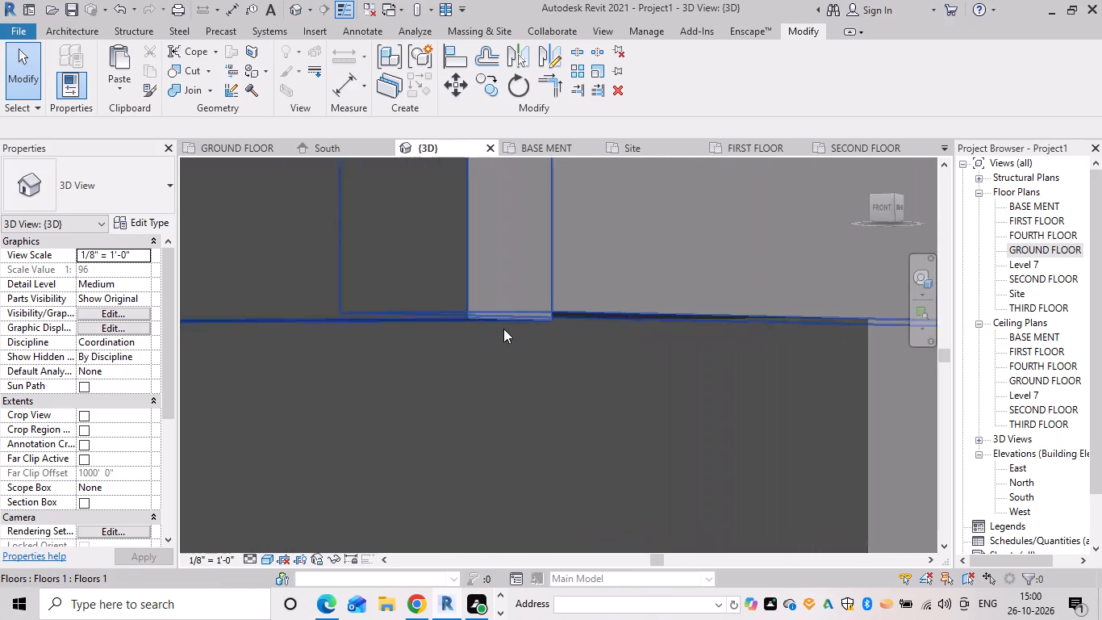
scroll(503, 329, "up", 2)
left_click(460, 65)
left_click_drag(460, 65, 455, 106)
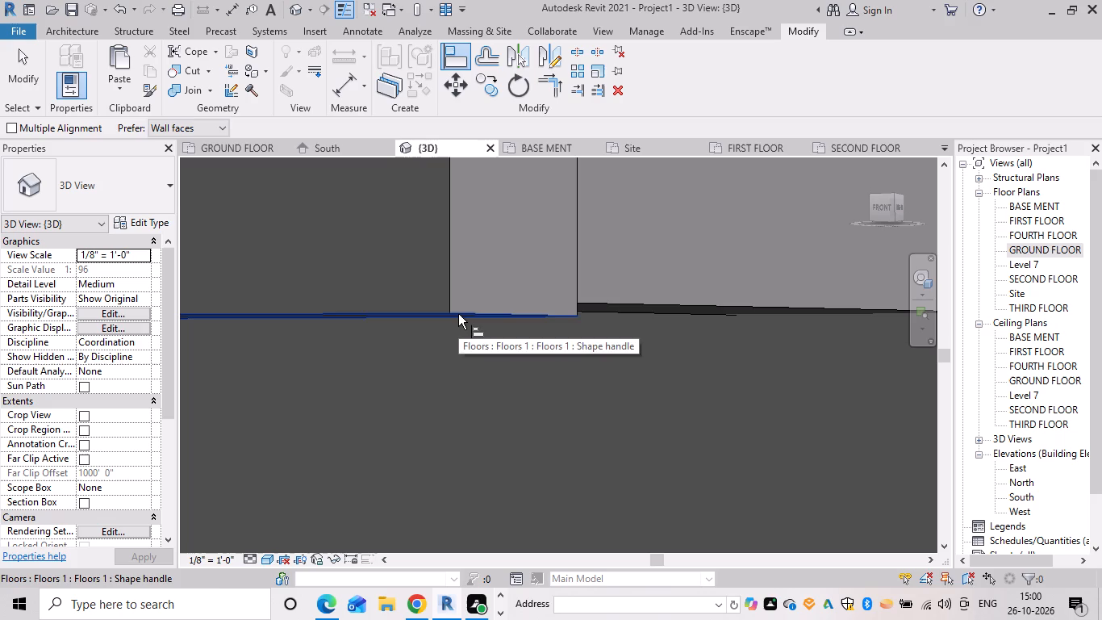
left_click(458, 314)
left_click(607, 303)
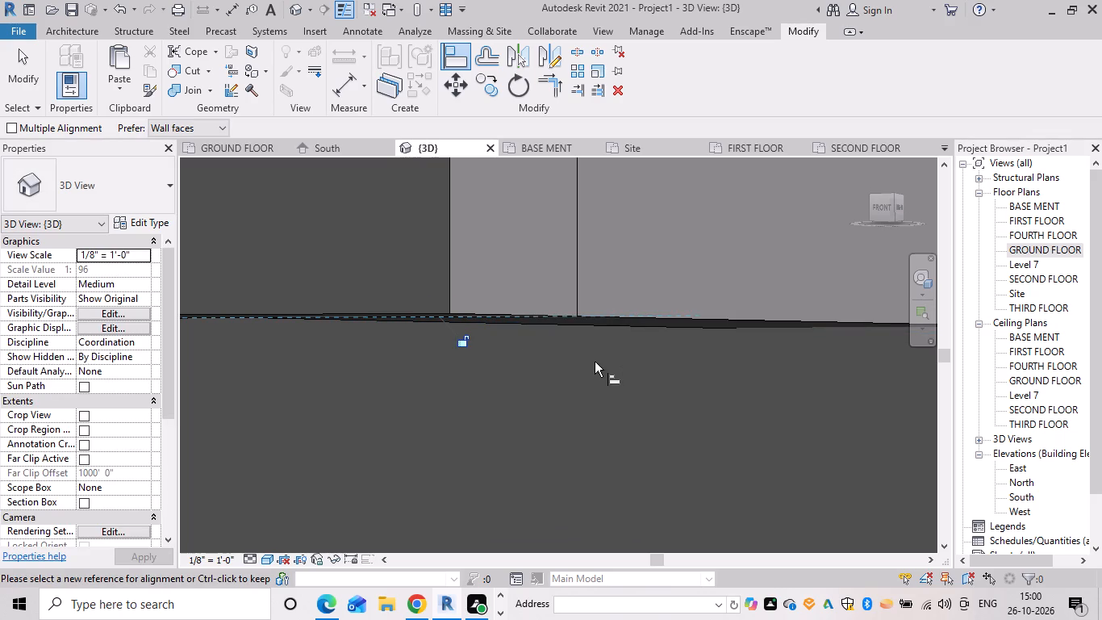
Dismiss the notification card and examine the aligned return and the whole front facade from several angles in 3D.
left_click(588, 366)
scroll(603, 378, "down", 10)
middle_click_drag(624, 408, 650, 471, "shift")
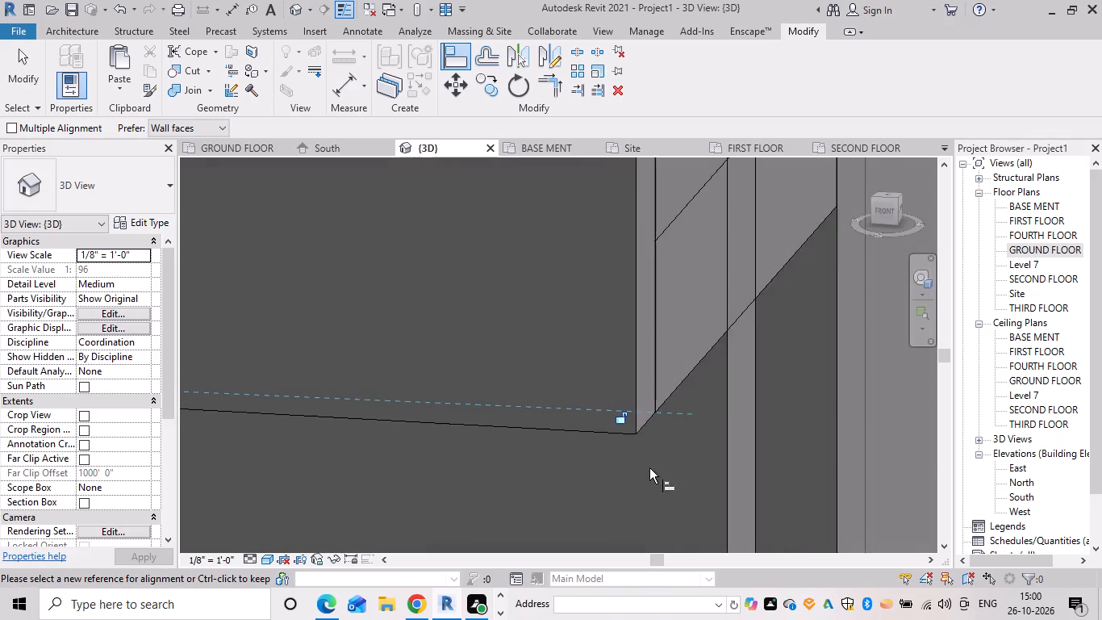
scroll(649, 467, "down", 4)
middle_click_drag(649, 467, 696, 290)
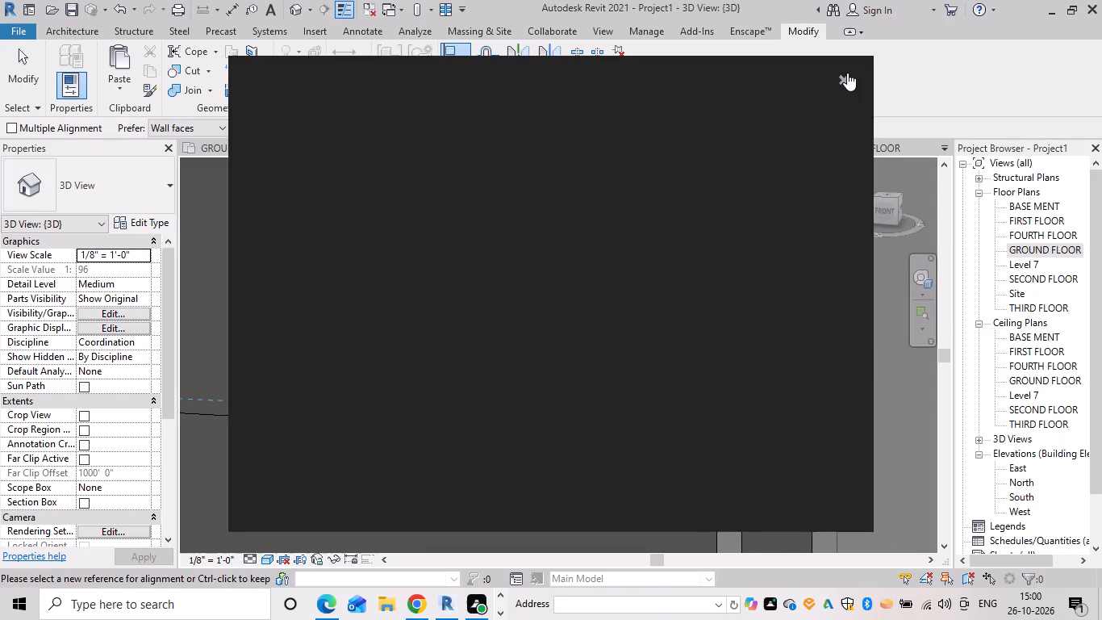
left_click(844, 73)
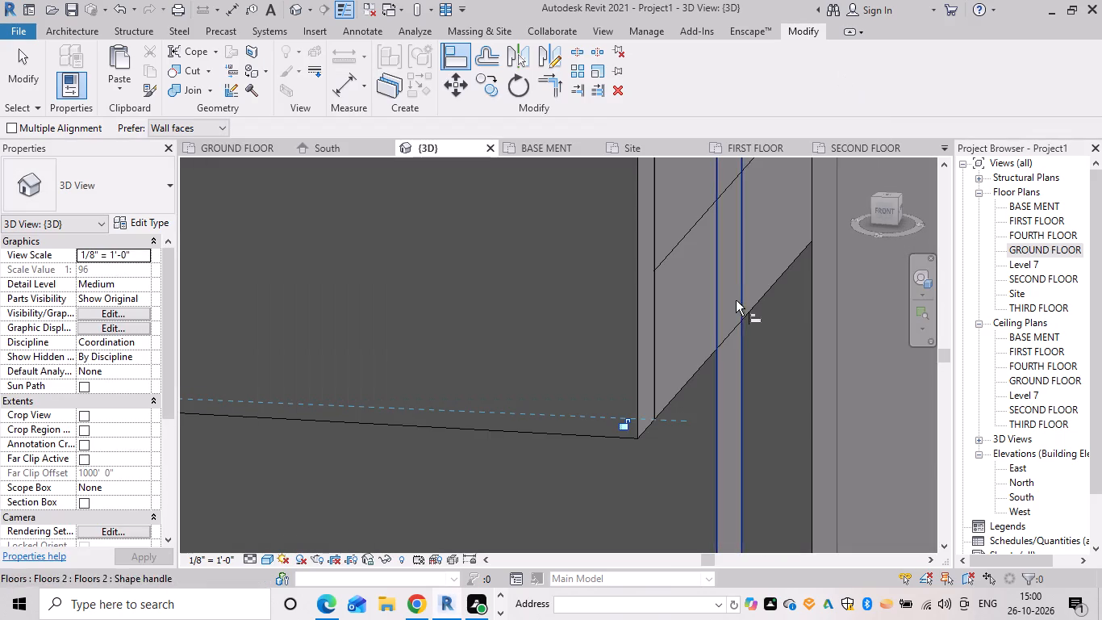
scroll(728, 310, "down", 6)
middle_click_drag(710, 320, 774, 270)
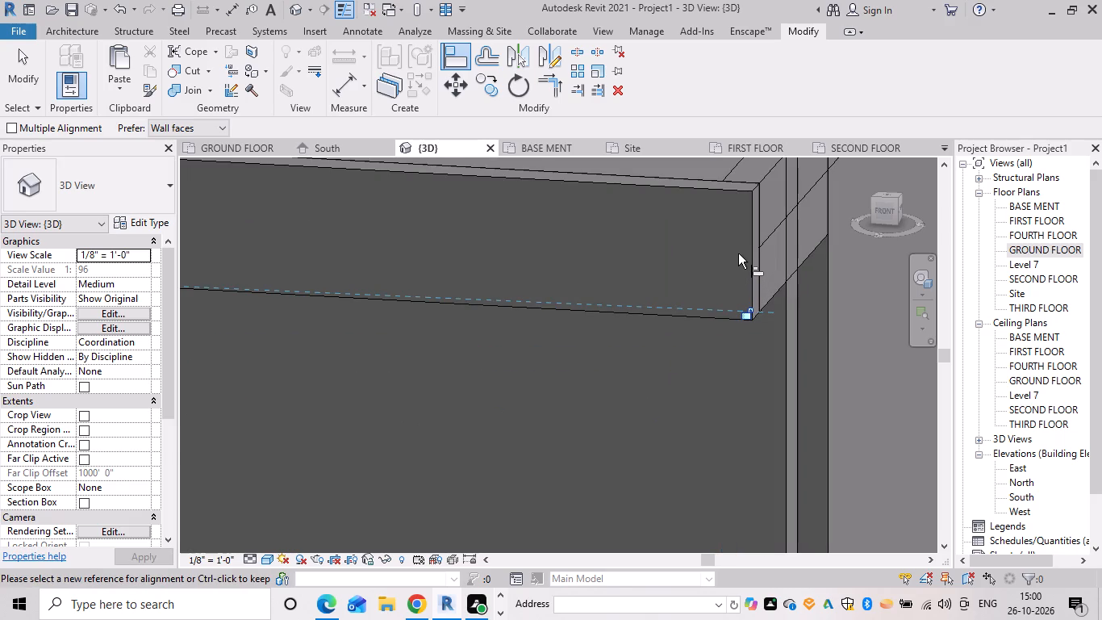
scroll(815, 276, "down", 6)
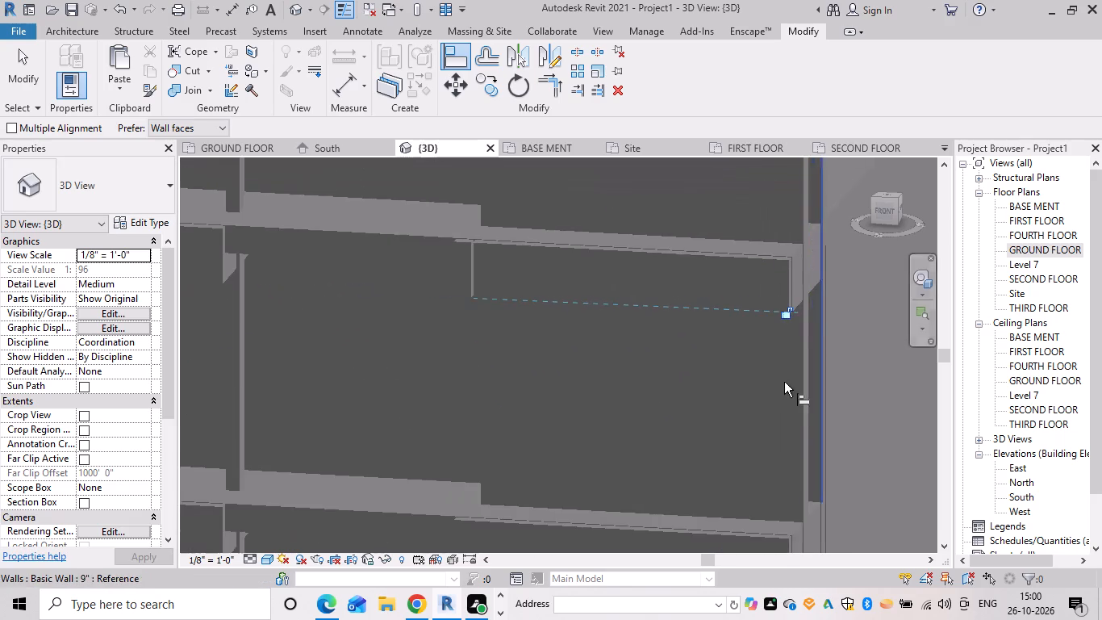
scroll(761, 434, "down", 7)
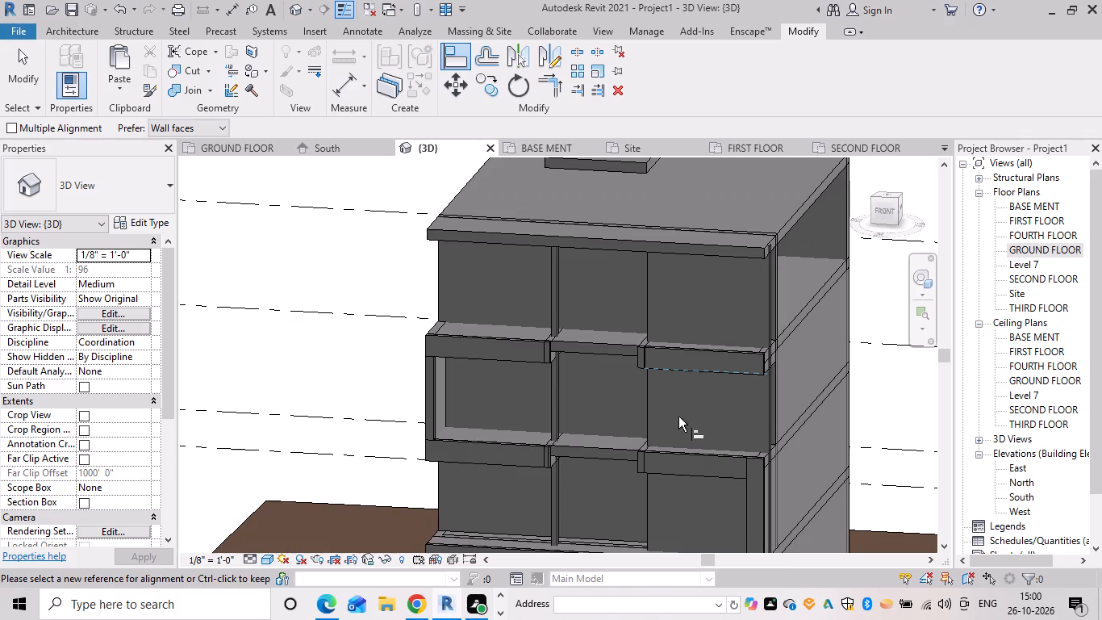
middle_click_drag(660, 422, 720, 396, "shift")
middle_click_drag(608, 408, 629, 284)
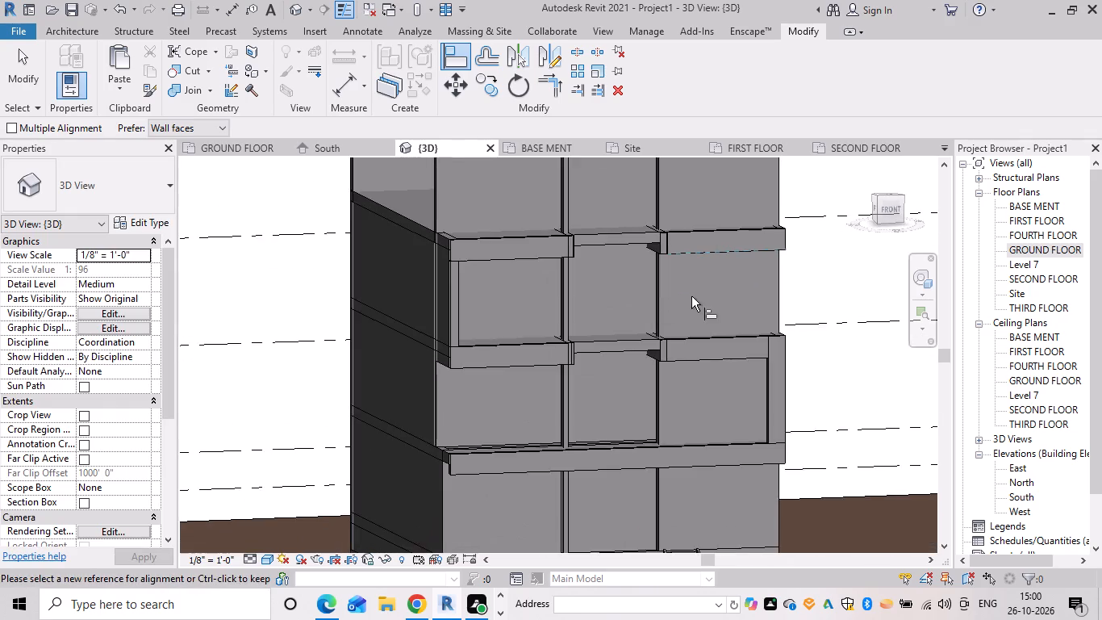
middle_click_drag(691, 296, 629, 325, "shift")
middle_click_drag(599, 408, 656, 313)
middle_click_drag(660, 359, 623, 405)
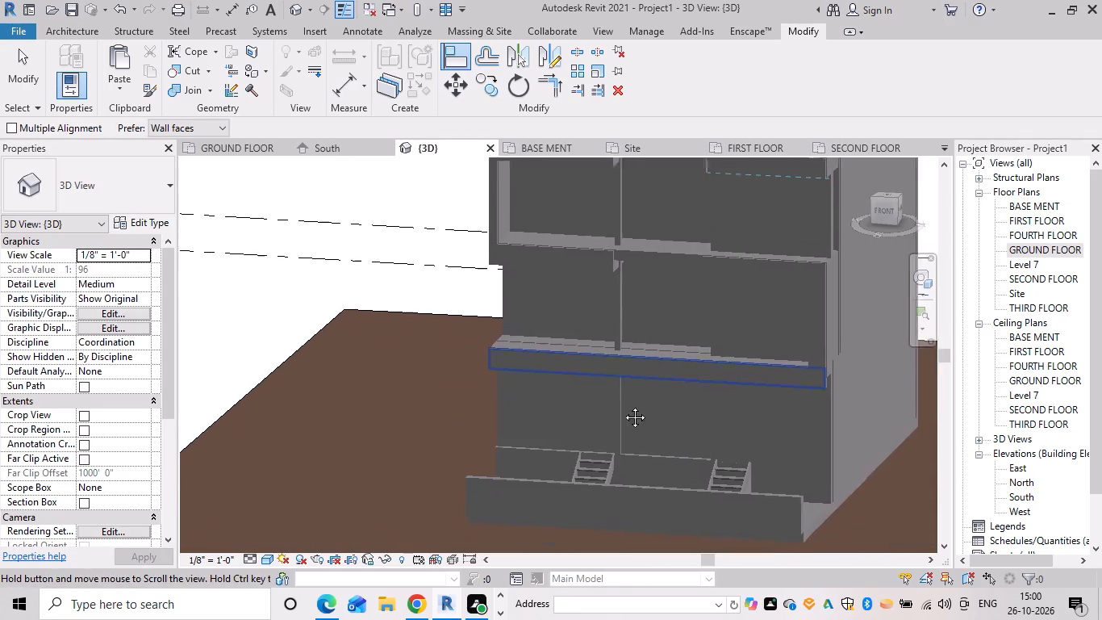
middle_click_drag(623, 405, 611, 429)
scroll(608, 427, "down", 5)
middle_click_drag(608, 402, 637, 237)
middle_click_drag(645, 286, 608, 400, "shift")
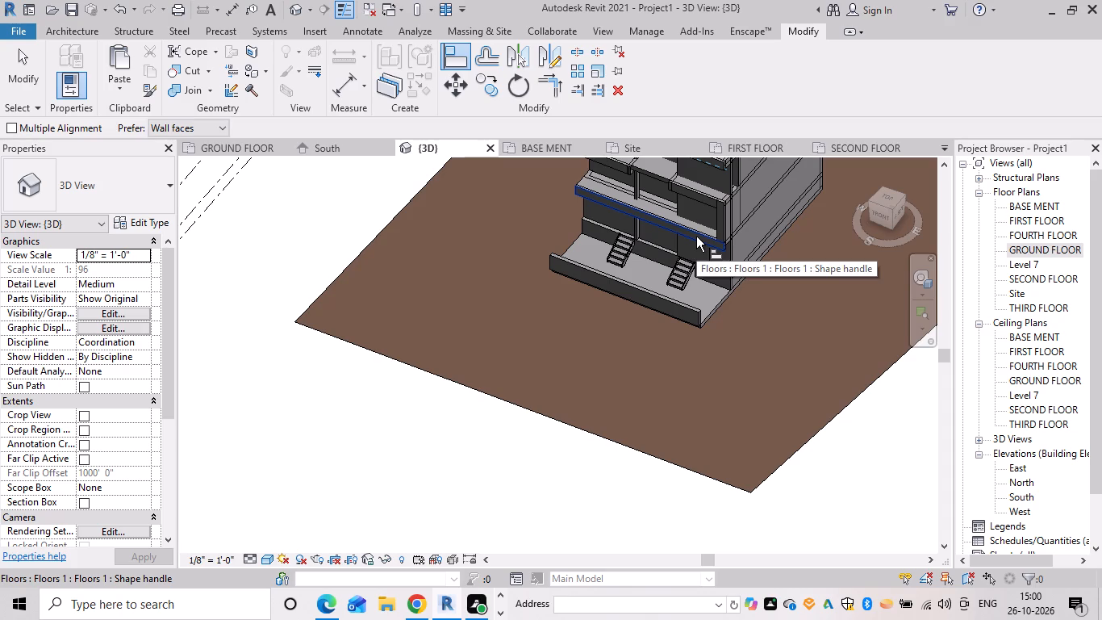
middle_click_drag(699, 255, 673, 321)
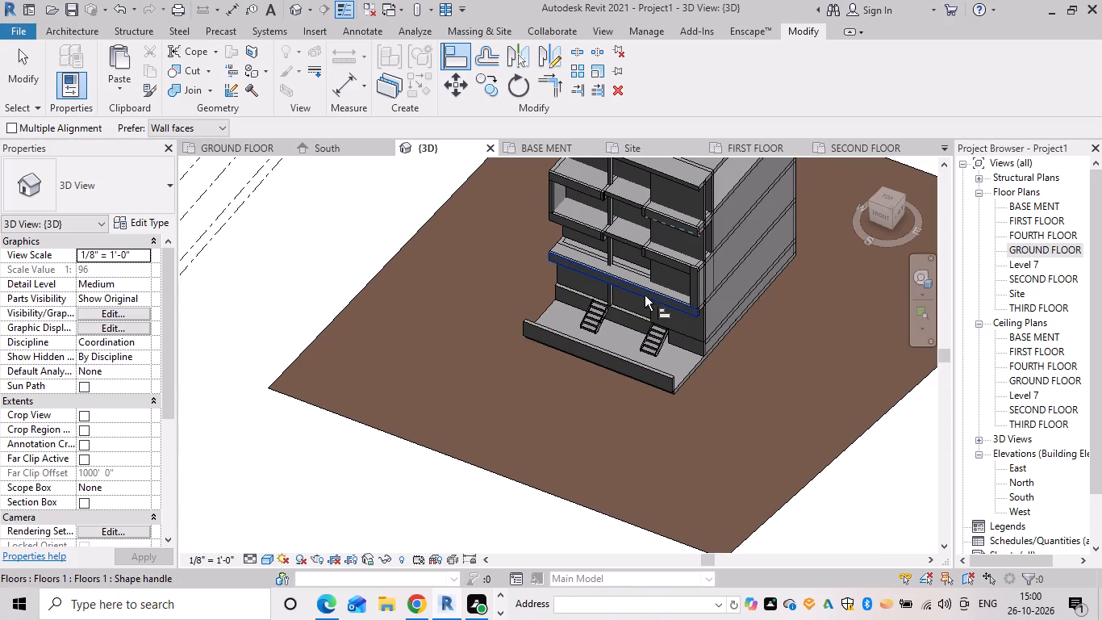
In the FIRST FLOOR plan, draw a 9" wall about 2'-1" long from the small fin's inner corner back to the front wall.
double_click(1033, 220)
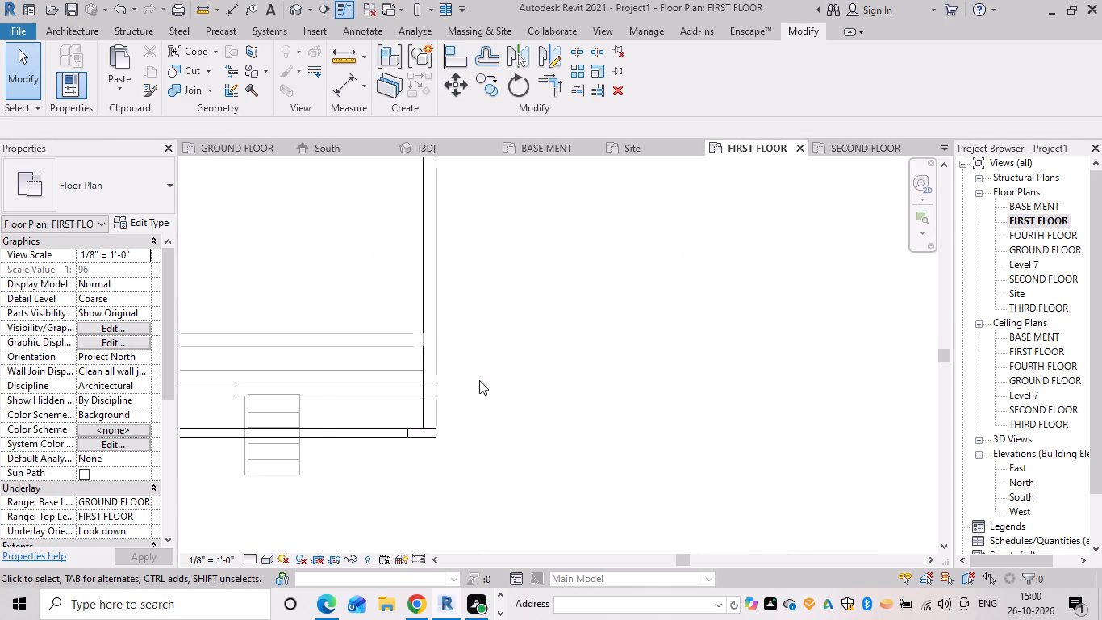
scroll(469, 380, "down", 5)
middle_click_drag(464, 379, 673, 373)
scroll(488, 373, "up", 3)
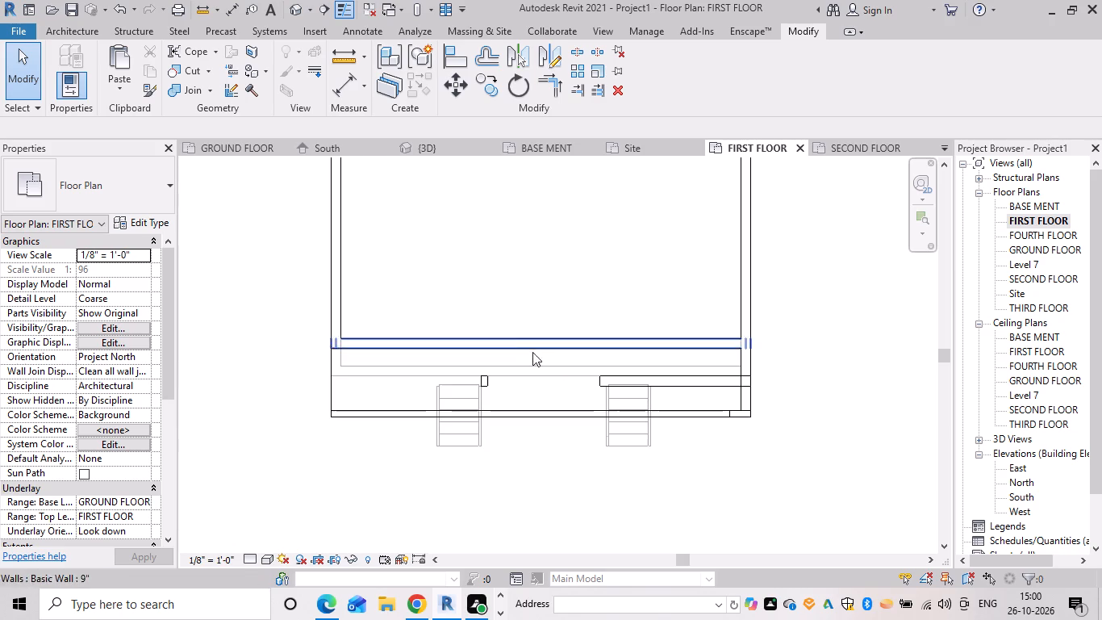
key("Escape")
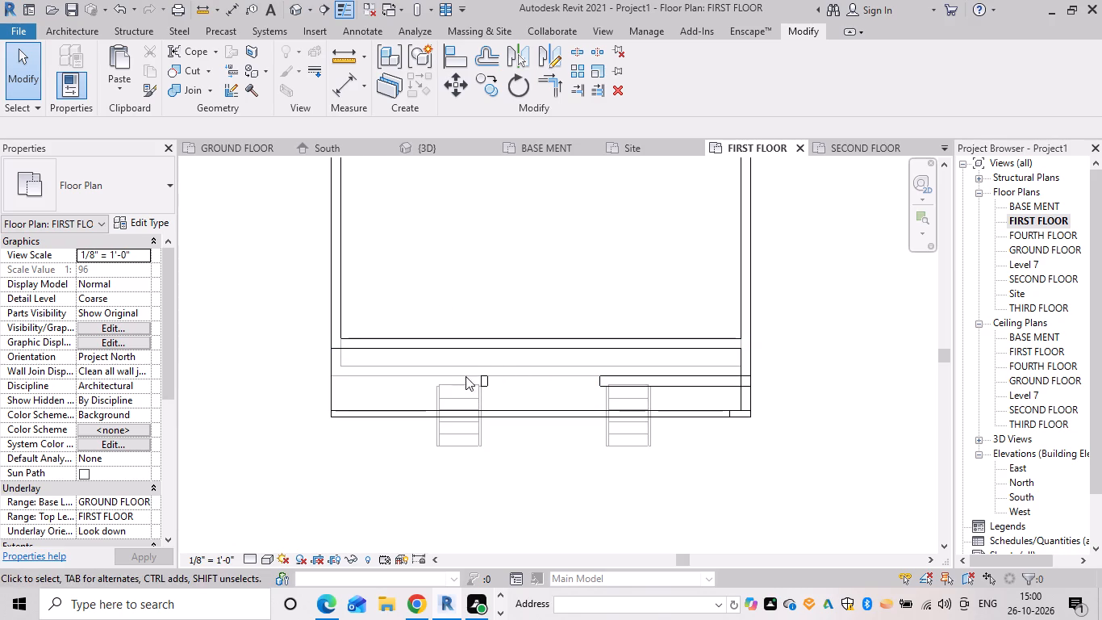
scroll(489, 363, "up", 5)
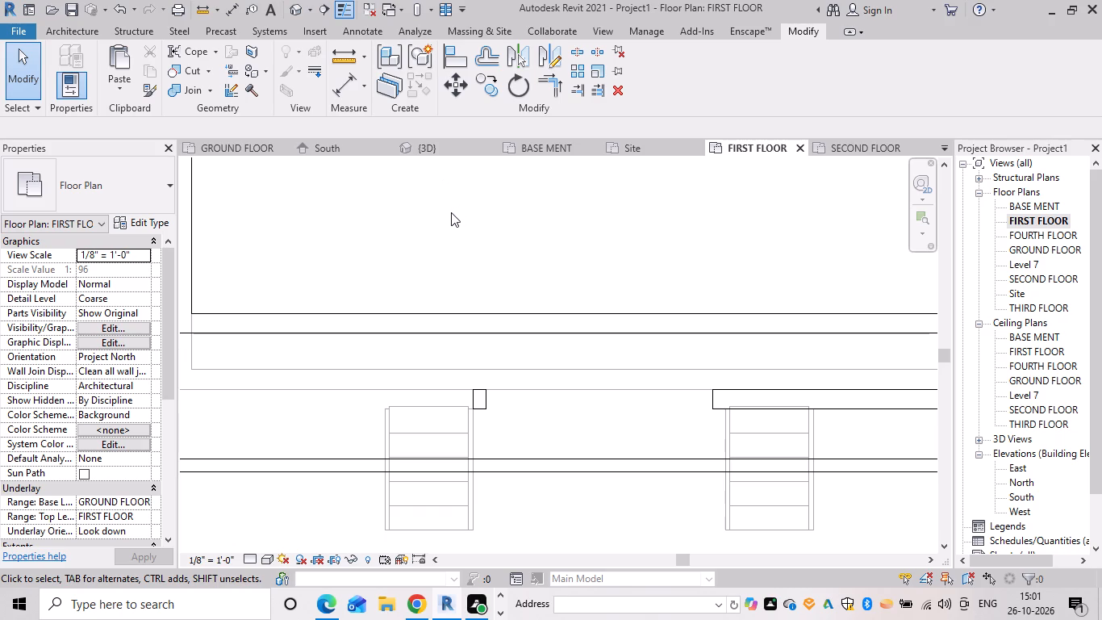
key("w")
key("a")
scroll(475, 383, "up", 5)
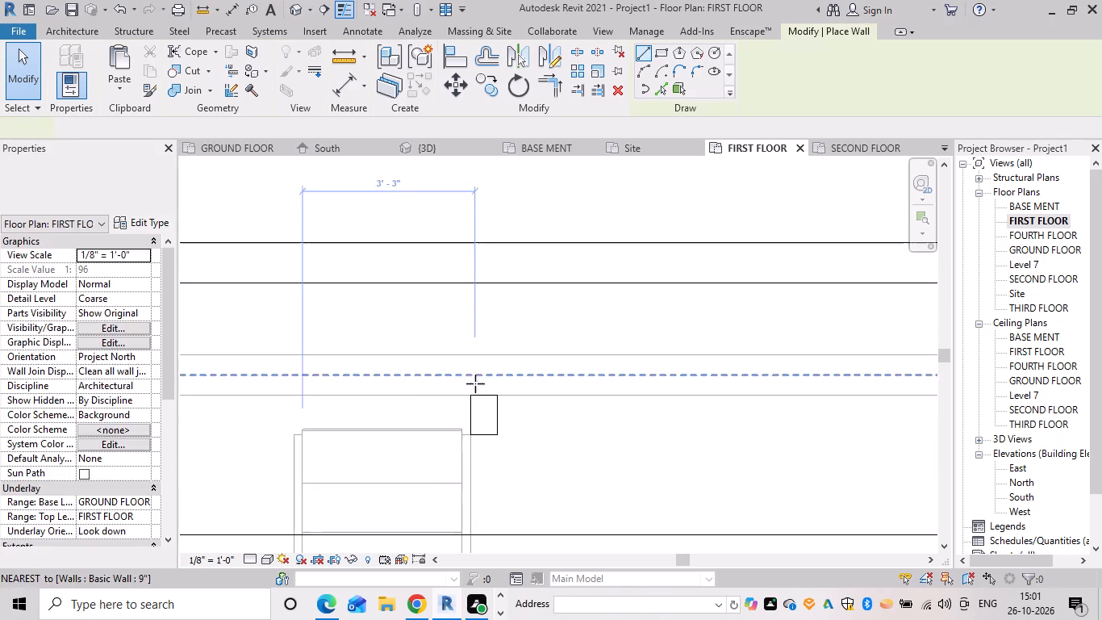
left_click_drag(470, 395, 470, 383)
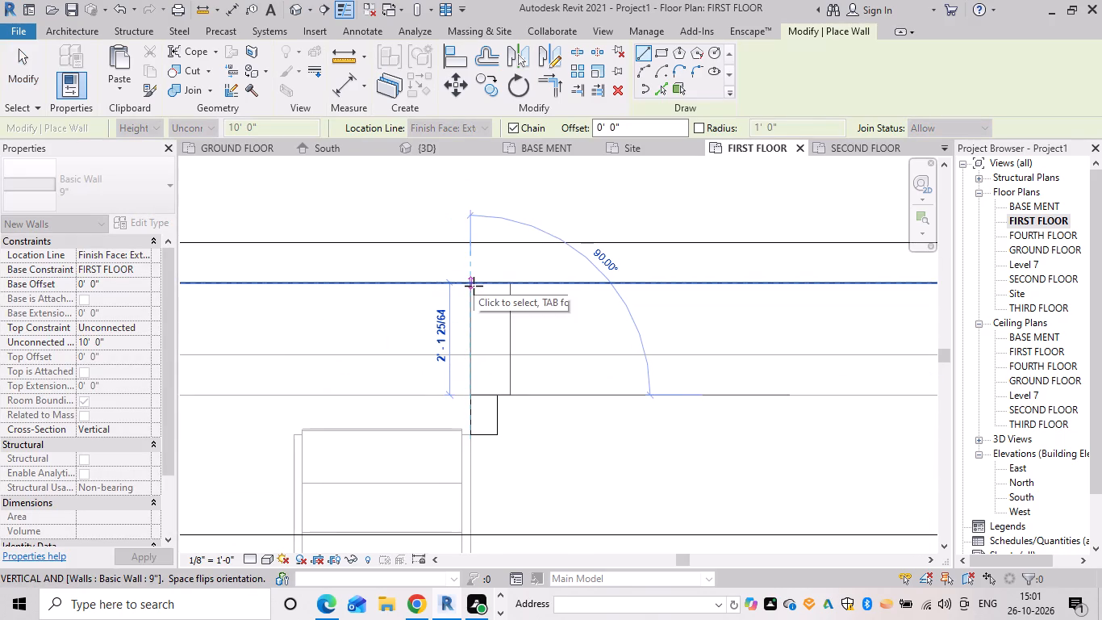
left_click(474, 284)
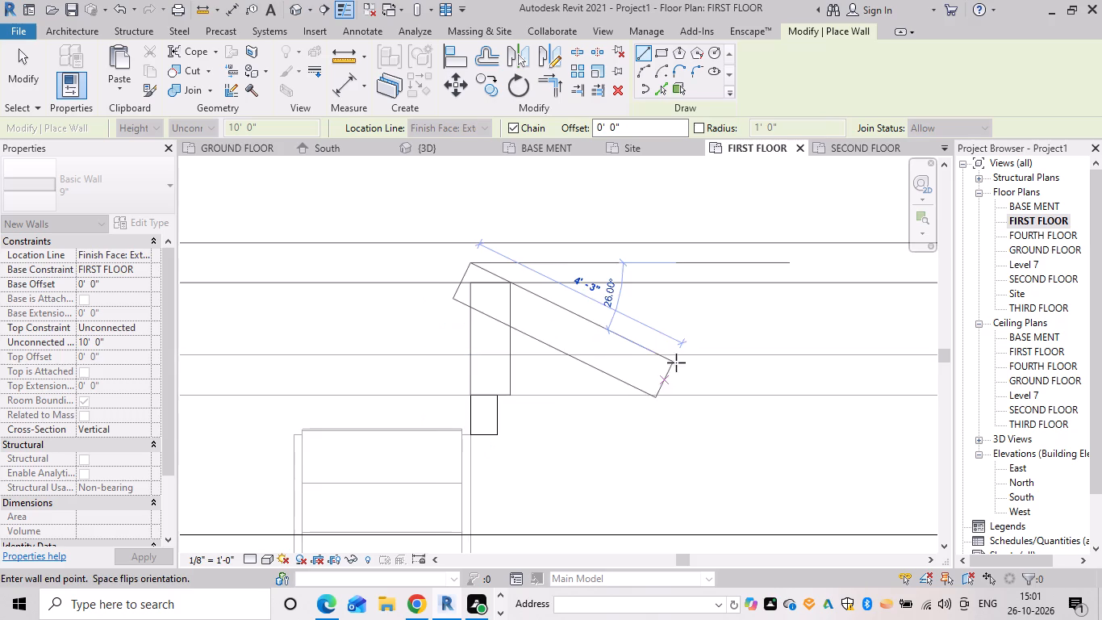
middle_click_drag(678, 361, 456, 320)
key("Escape")
middle_click_drag(620, 346, 371, 308)
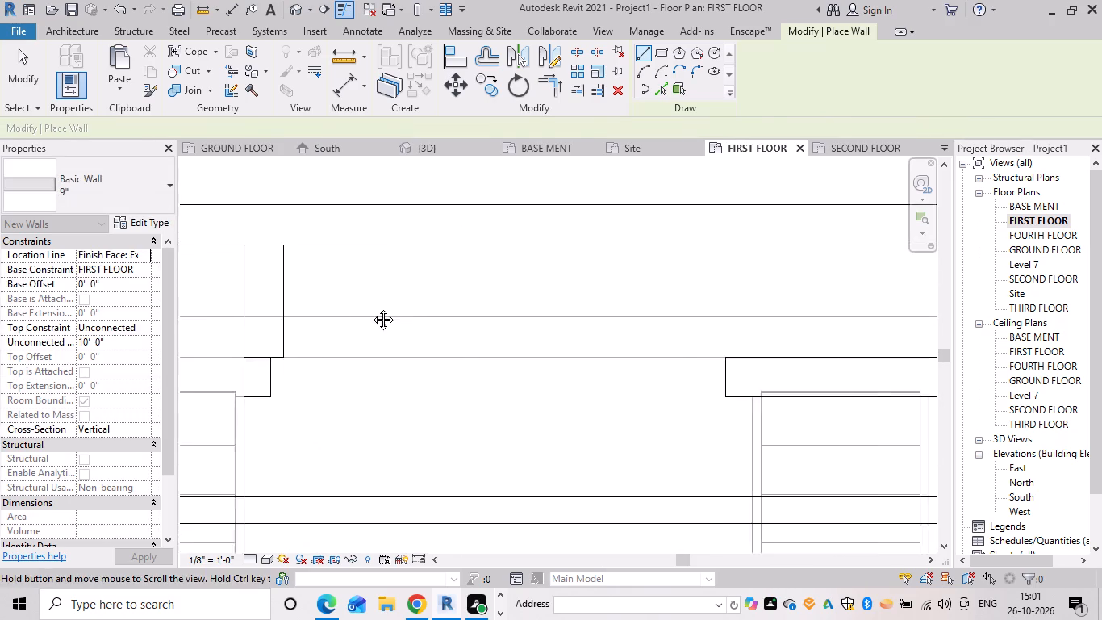
middle_click_drag(371, 308, 364, 306)
key("Escape")
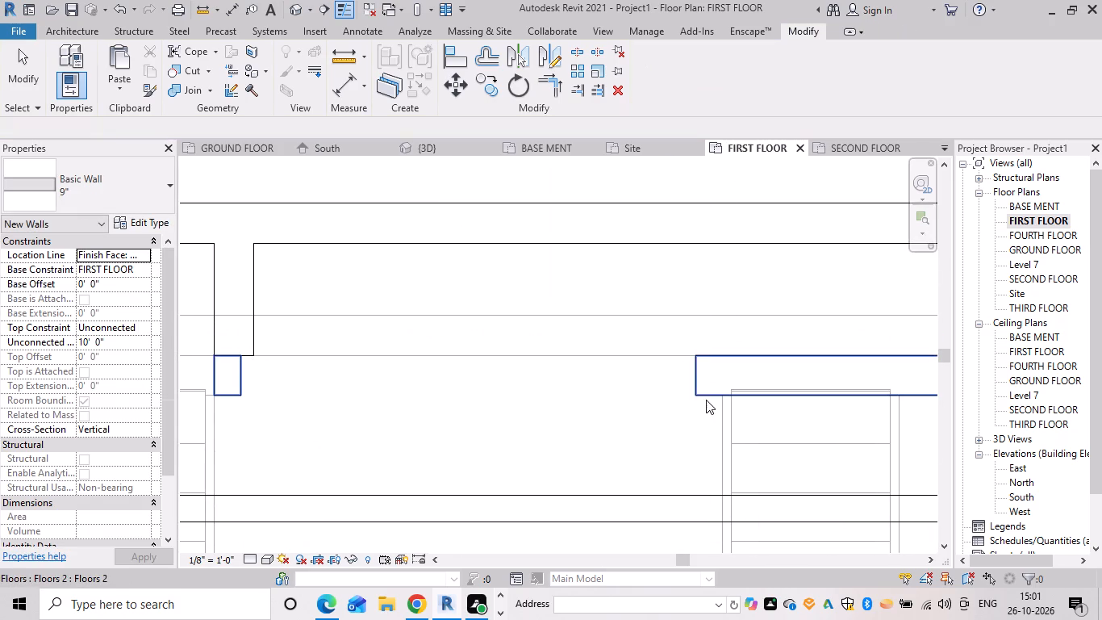
Draw a second 9" wall about 2'-1" long from the inner end corner of the long facade panel back to the front wall.
key("space")
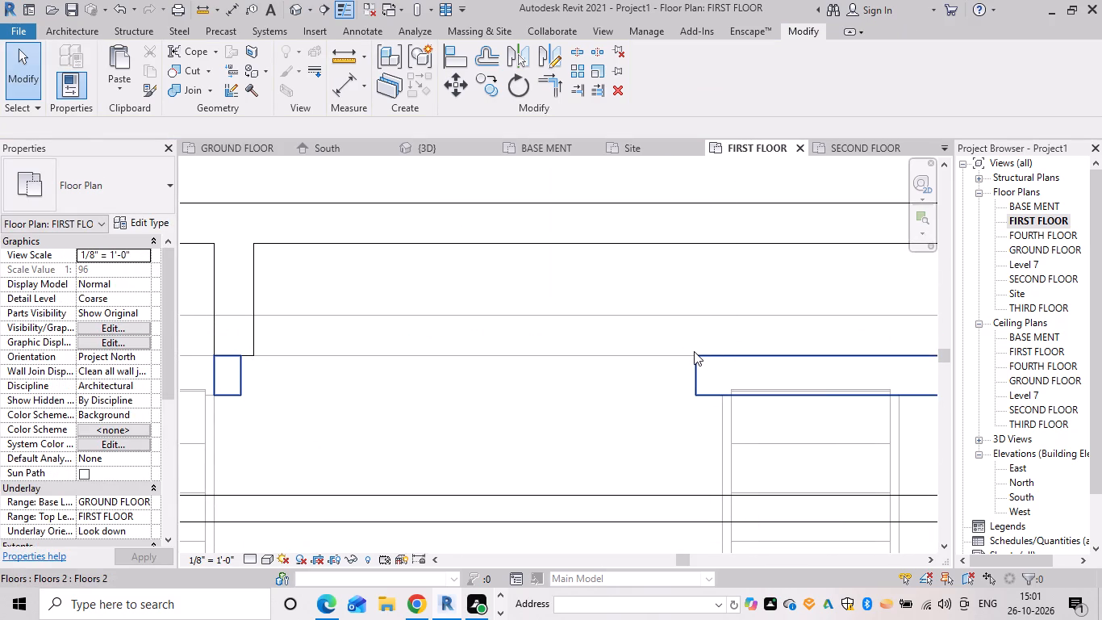
key("a")
key("w")
key("w")
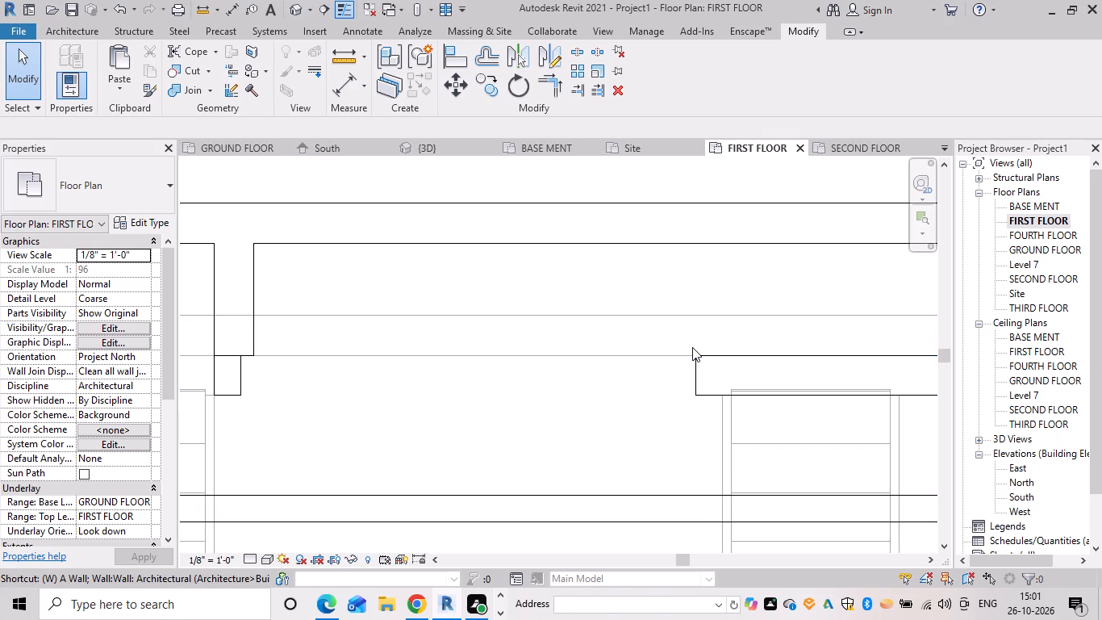
type("WA")
key("Escape")
type("WA")
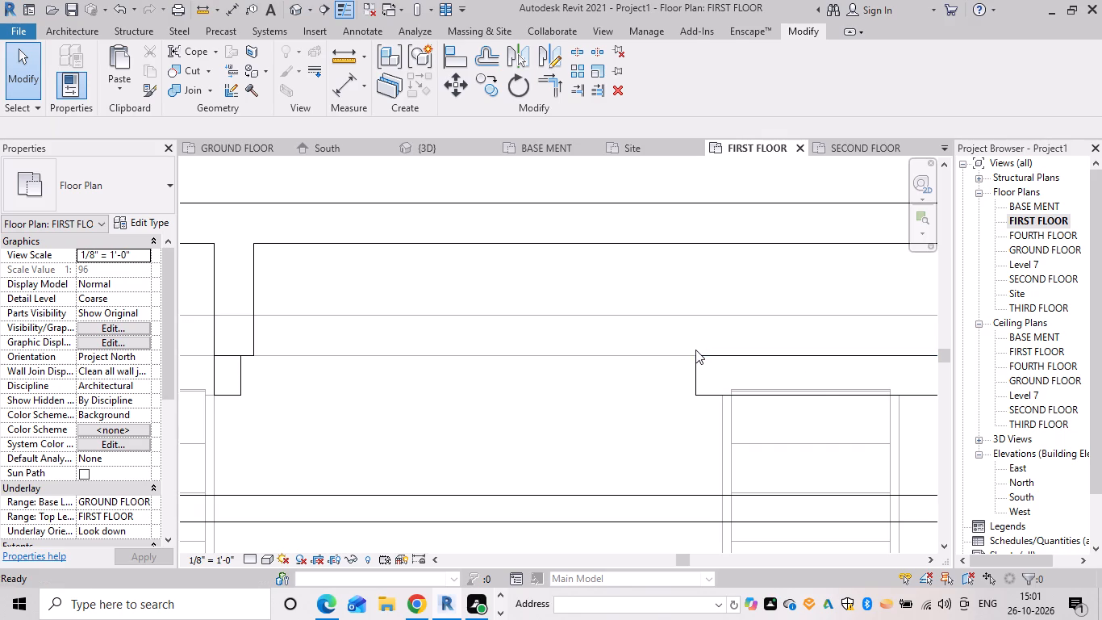
left_click(699, 357)
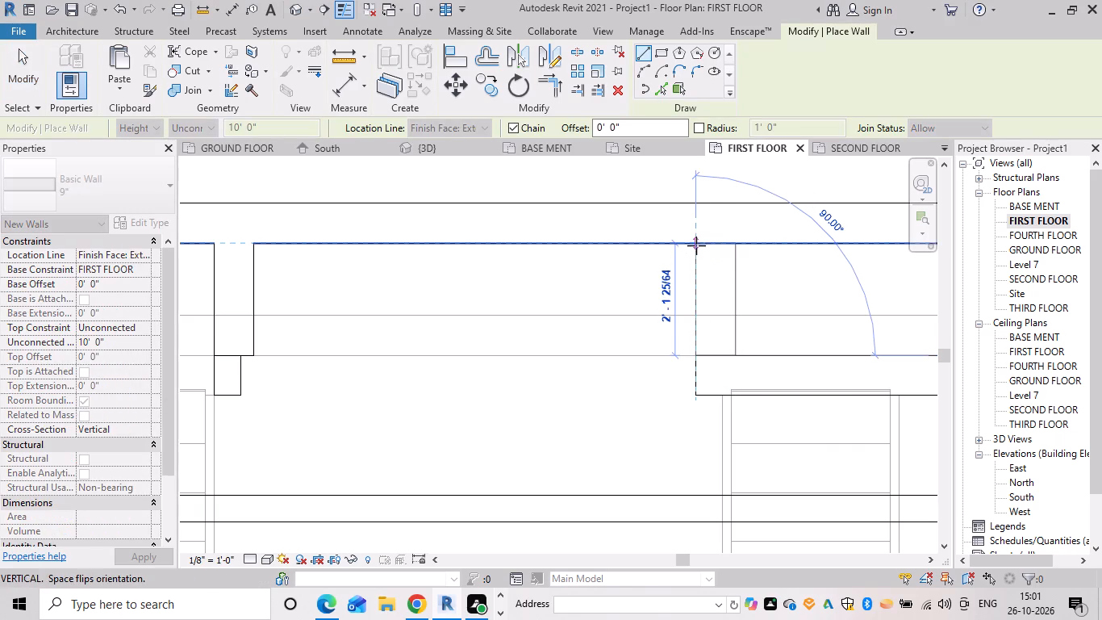
left_click(697, 244)
key("Escape")
key("Escape")
key("Escape")
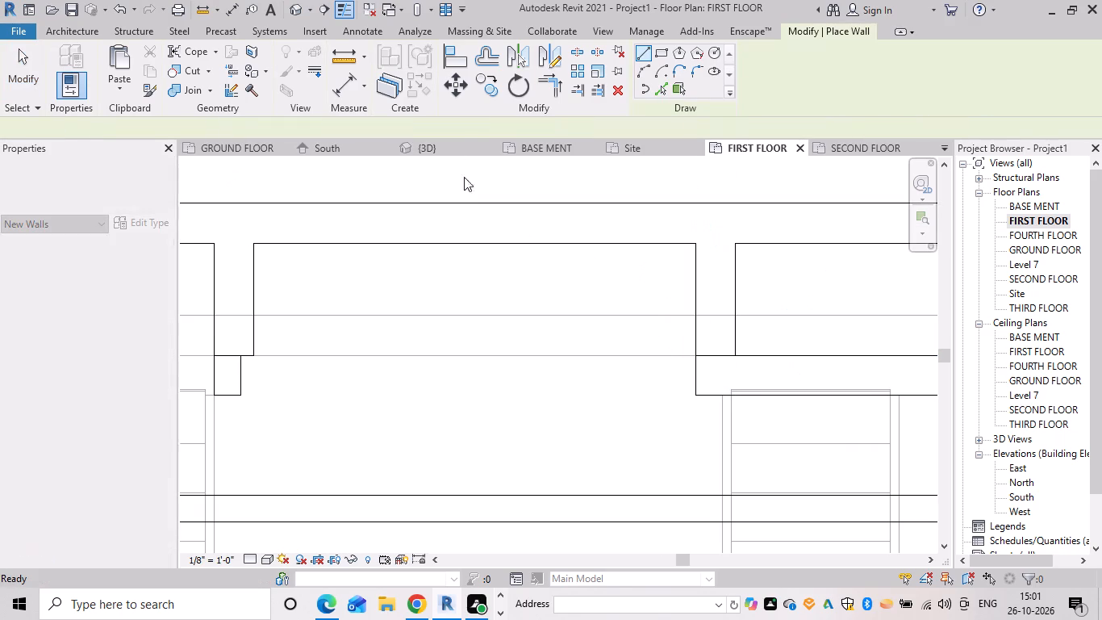
Examine the two new first-floor walls behind the facade fin and panel from several angles in 3D.
left_click(436, 151)
scroll(534, 318, "down", 2)
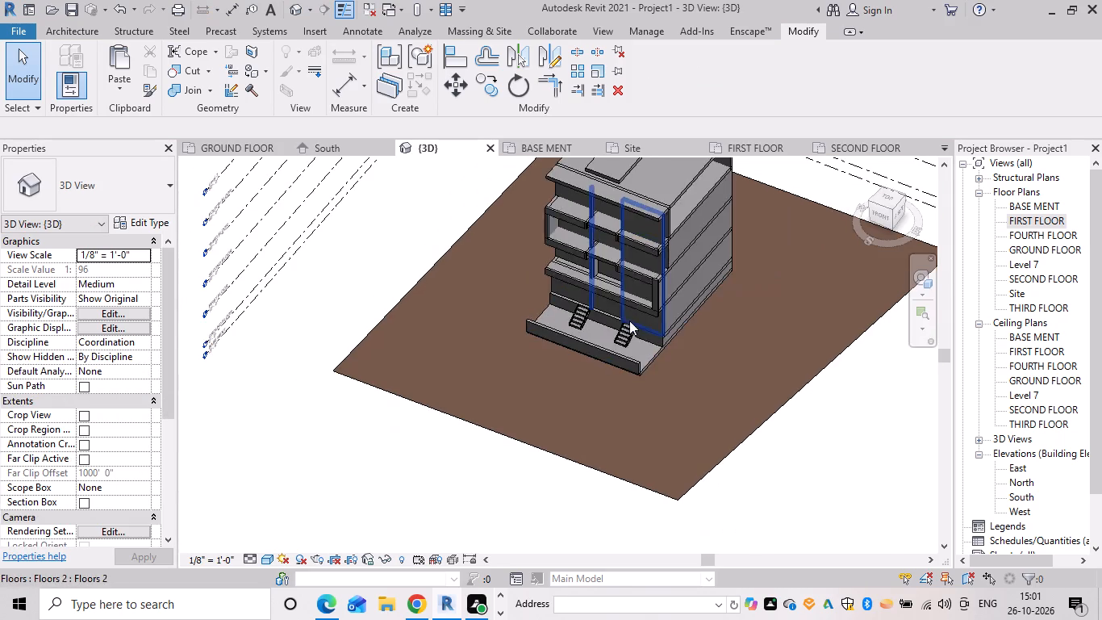
middle_click_drag(631, 308, 749, 253, "shift")
scroll(628, 298, "up", 4)
middle_click_drag(637, 279, 639, 253, "shift")
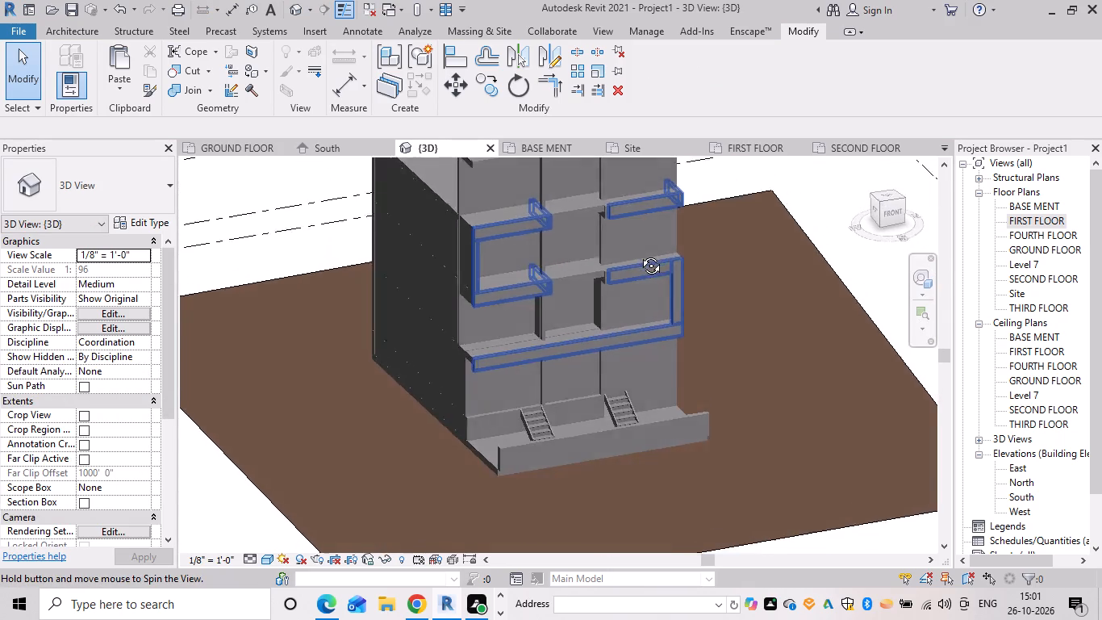
middle_click_drag(639, 253, 468, 240, "shift")
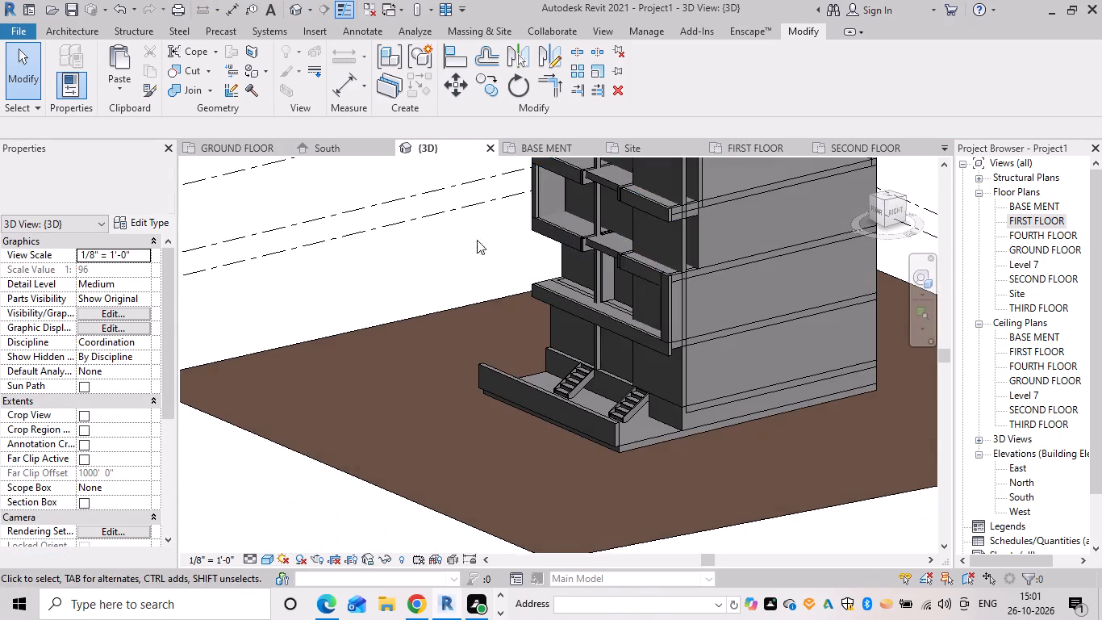
middle_click_drag(690, 235, 685, 299)
middle_click_drag(612, 304, 686, 266, "shift")
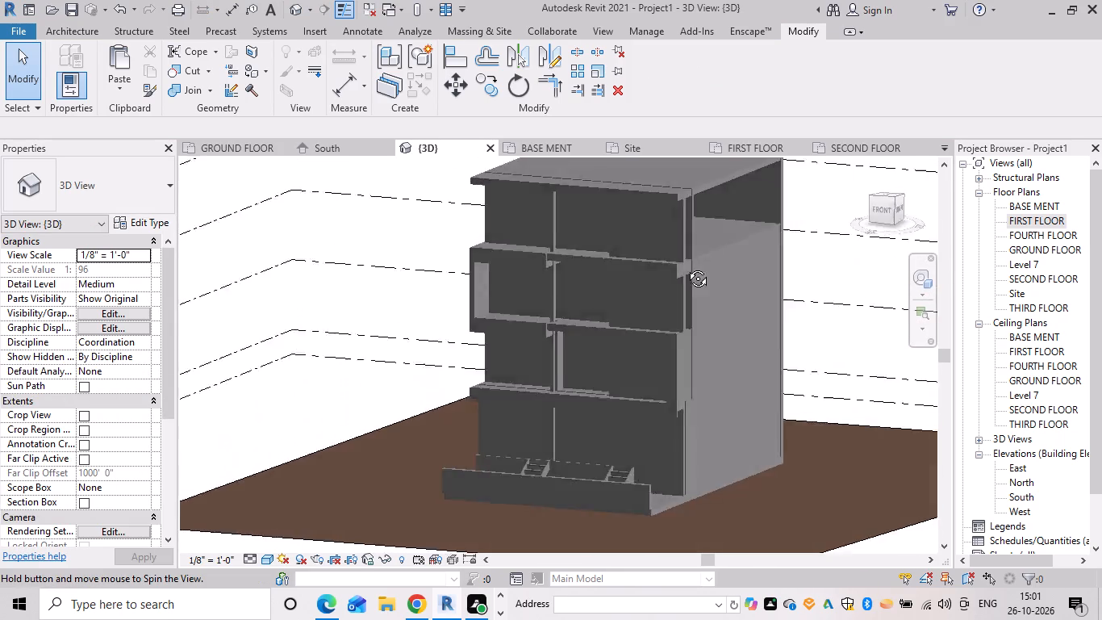
middle_click_drag(686, 266, 835, 271, "shift")
scroll(590, 463, "up", 4)
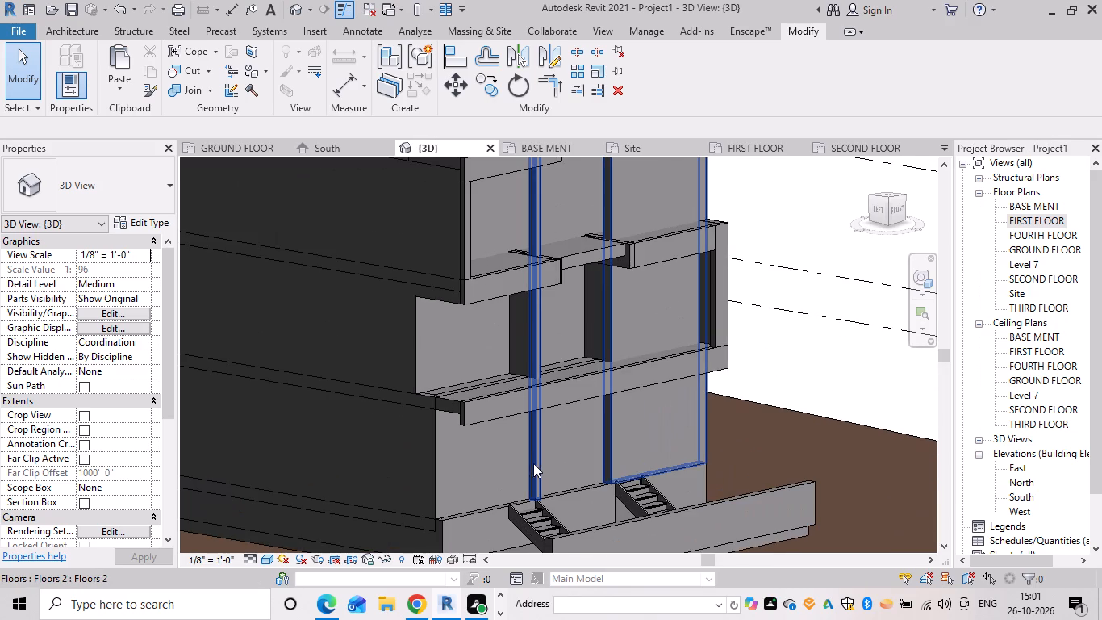
middle_click_drag(713, 279, 620, 434)
key("Escape")
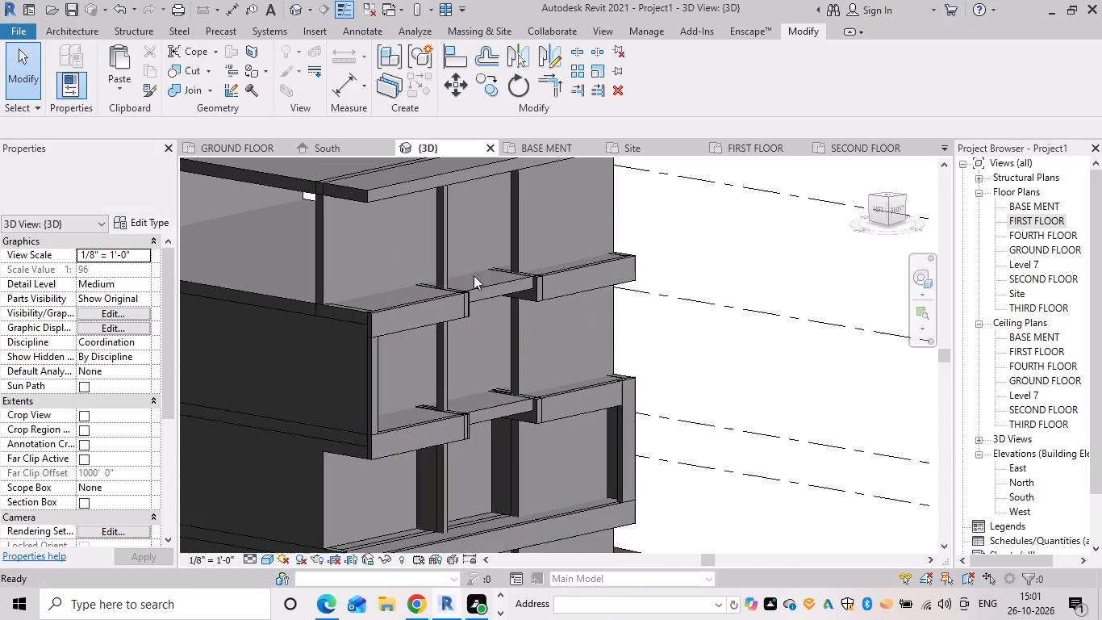
middle_click_drag(503, 229, 449, 322, "shift")
Highlight the in-place fin and panel element and examine its lower end near the entrance steps, dismissing the notification card.
left_click(509, 244)
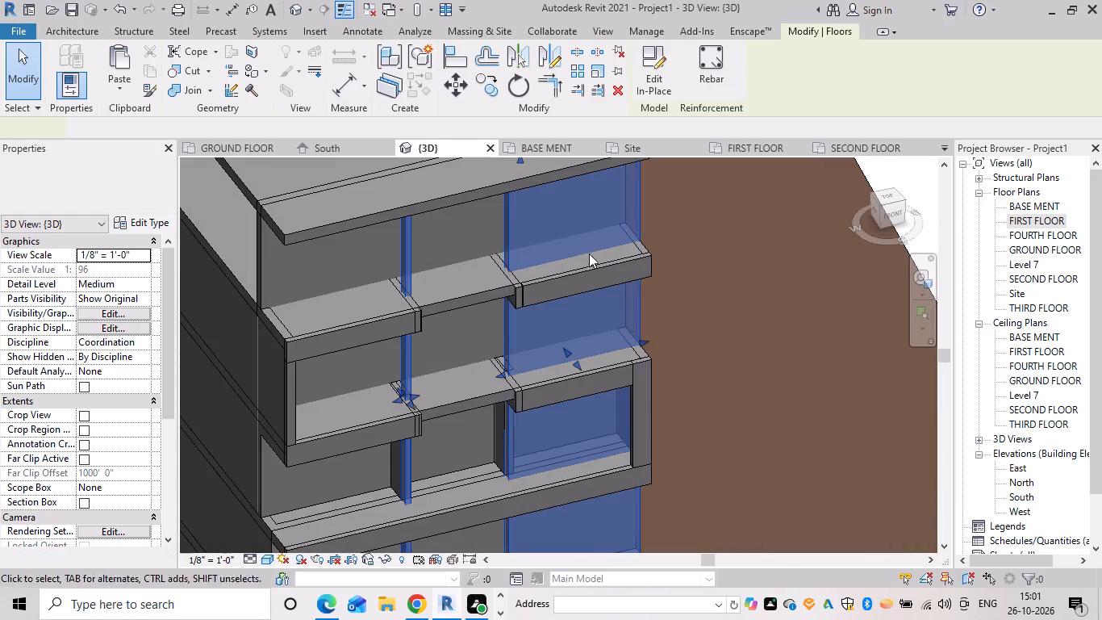
scroll(635, 262, "down", 4)
middle_click_drag(675, 283, 636, 187, "shift")
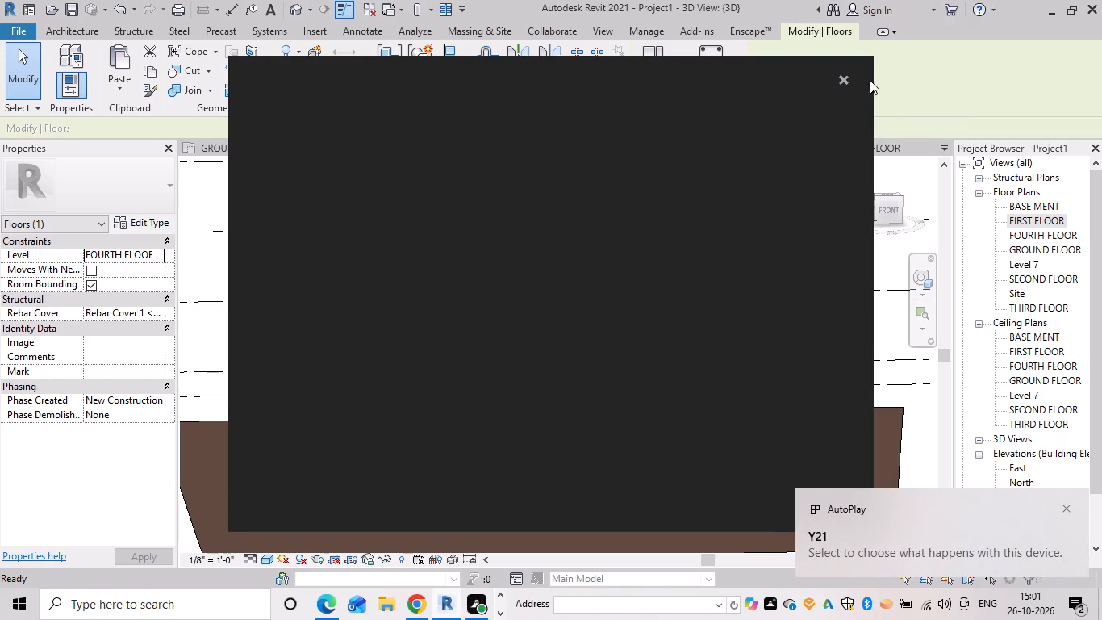
left_click(839, 75)
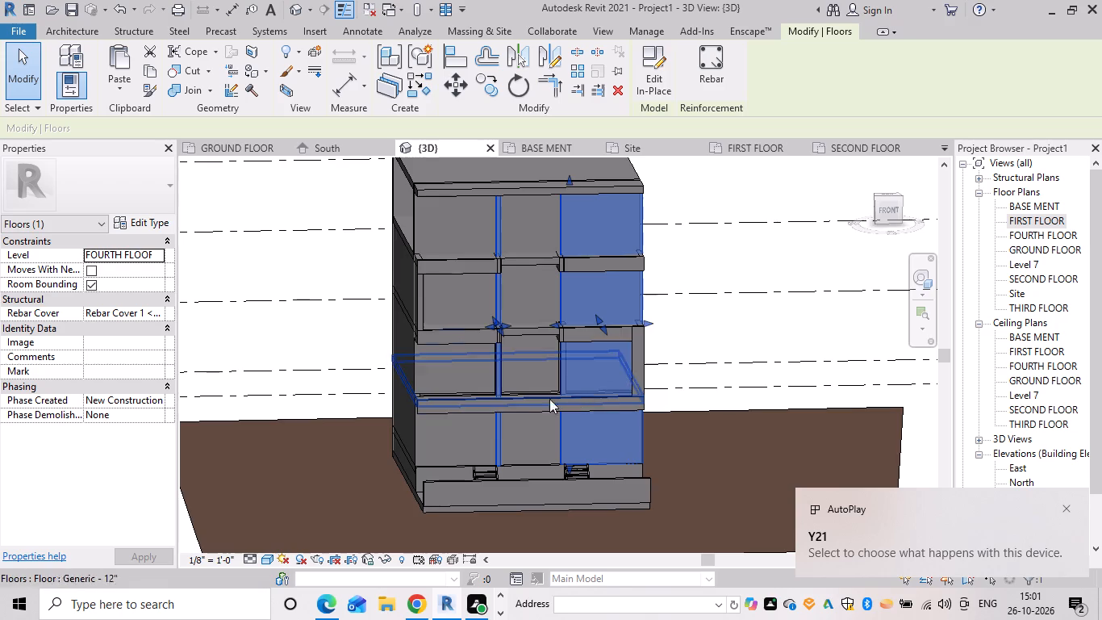
scroll(535, 405, "up", 6)
scroll(561, 481, "up", 3)
middle_click_drag(564, 478, 620, 316)
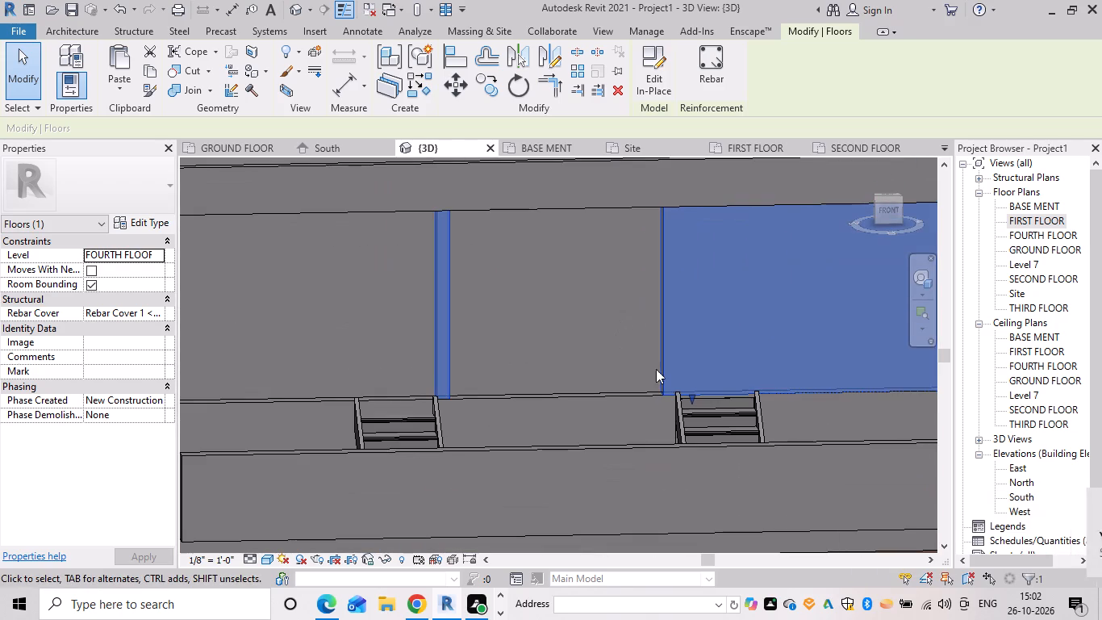
left_click(619, 371)
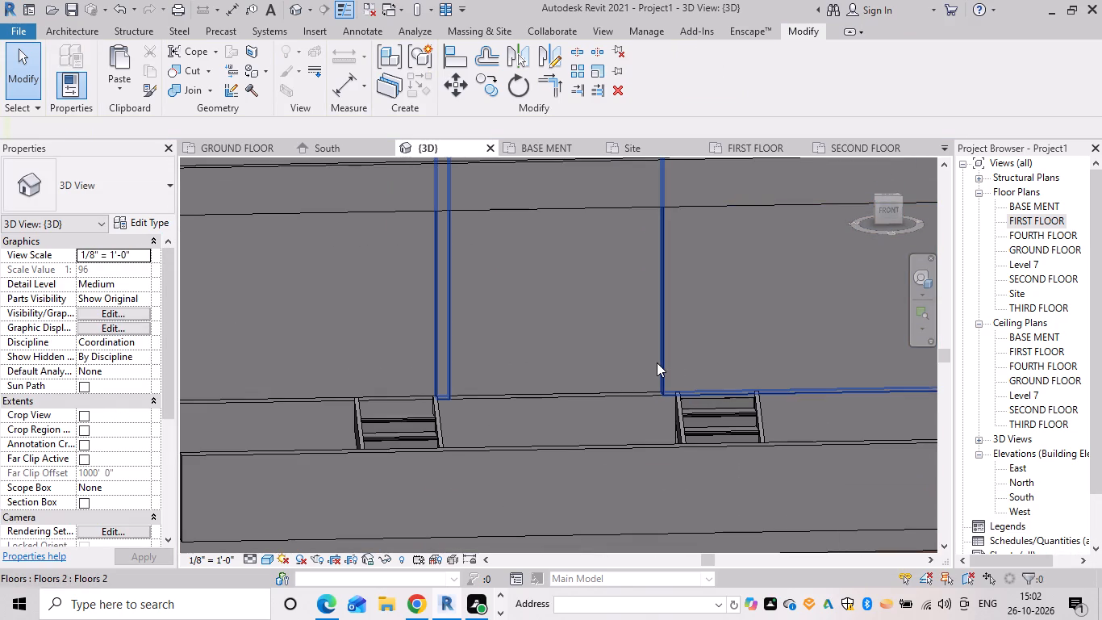
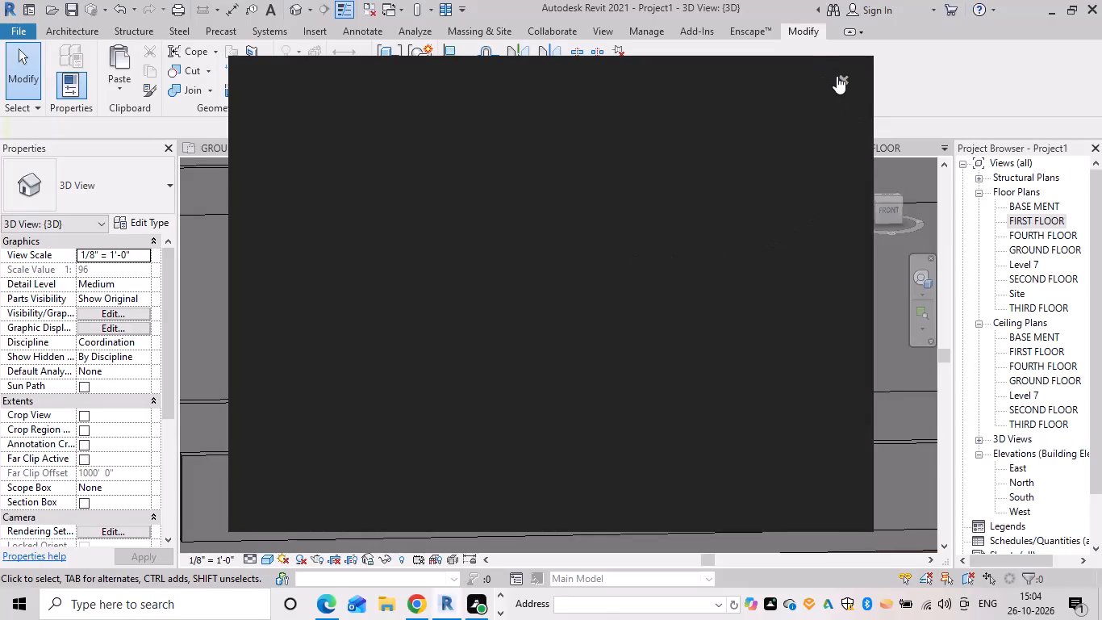
Dismiss the notification card and examine the facade fins and bands from the front and side in 3D, highlighting the in-place fin element.
left_click(841, 76)
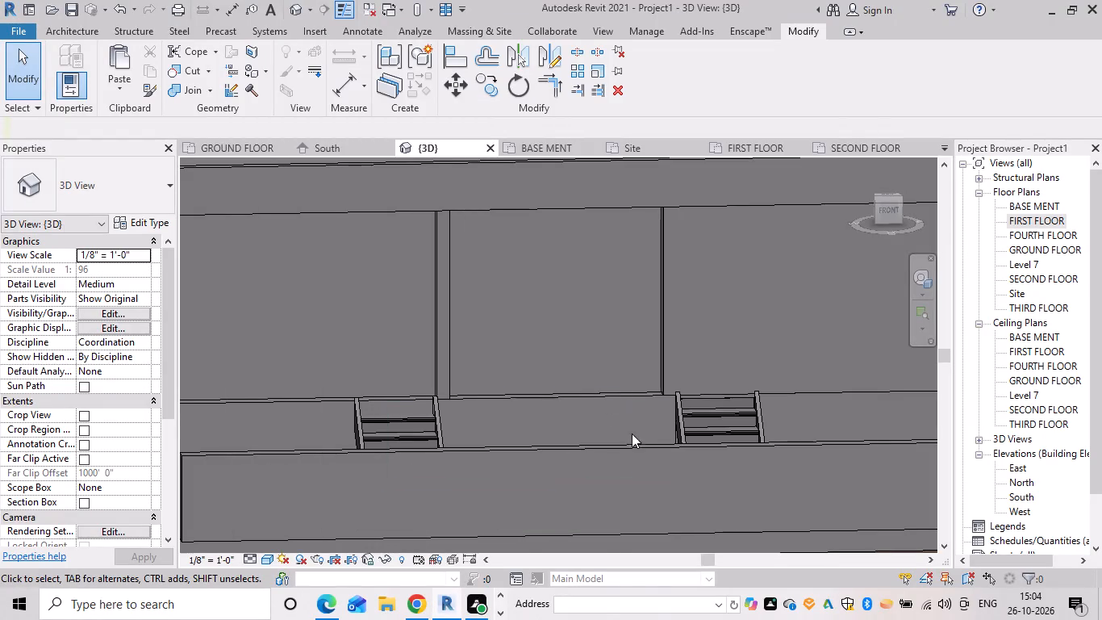
scroll(666, 427, "down", 4)
scroll(604, 312, "down", 3)
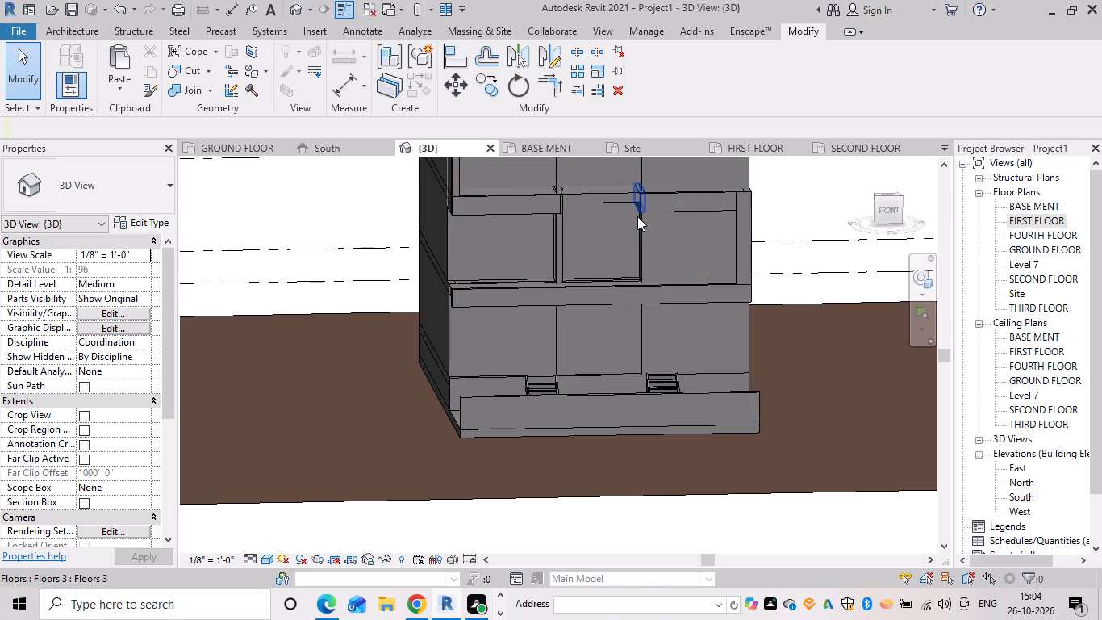
scroll(691, 327, "down", 2)
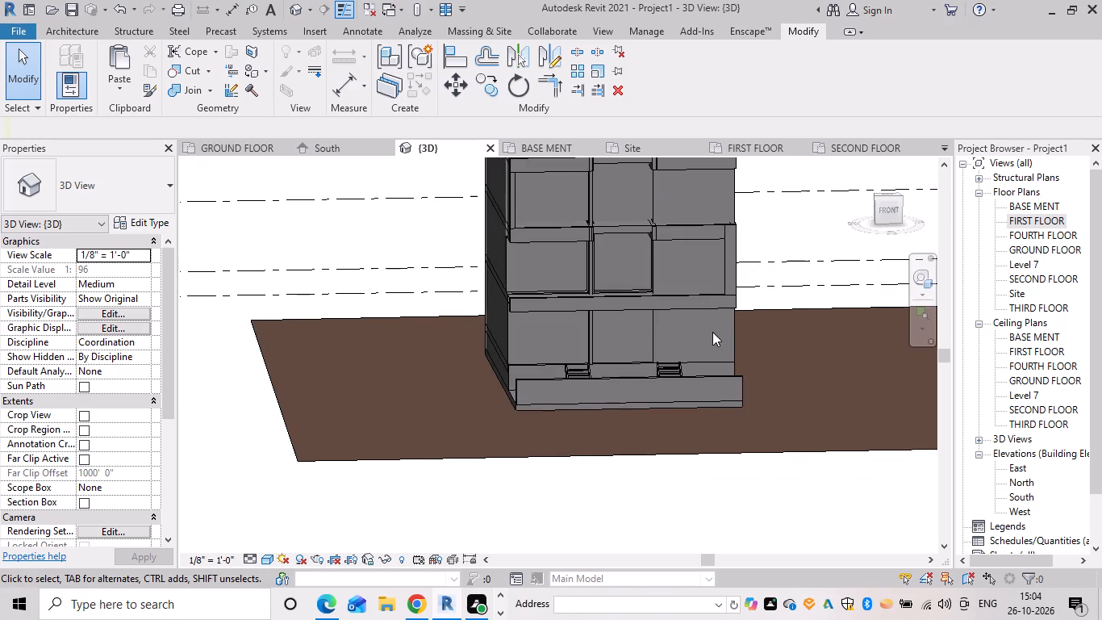
middle_click_drag(710, 332, 641, 371, "shift")
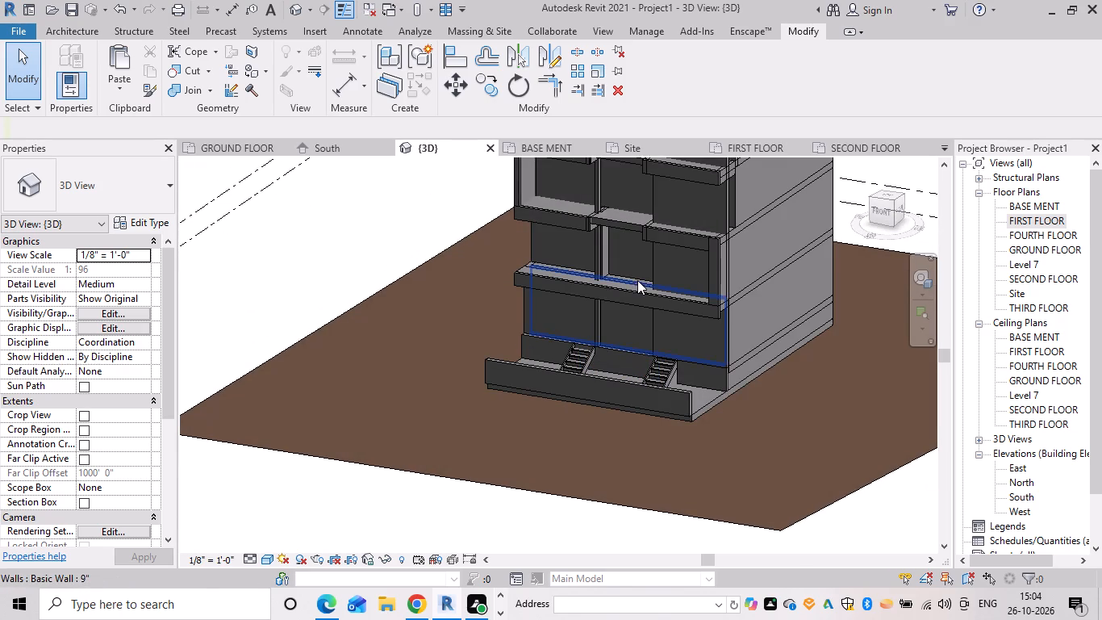
middle_click_drag(770, 290, 728, 278, "shift")
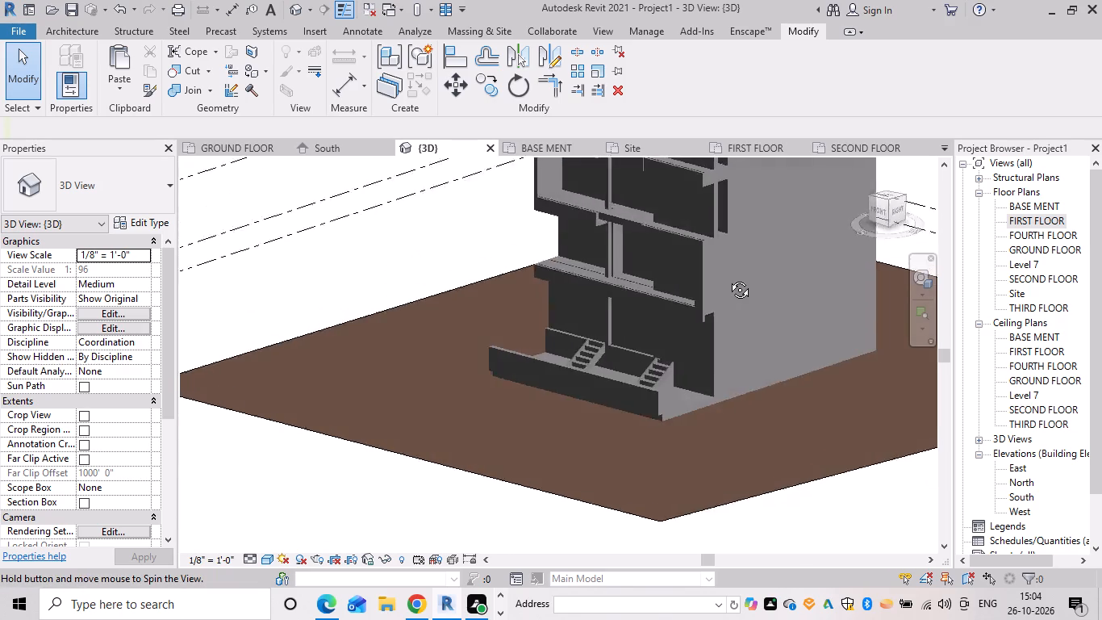
middle_click_drag(728, 278, 657, 270, "shift")
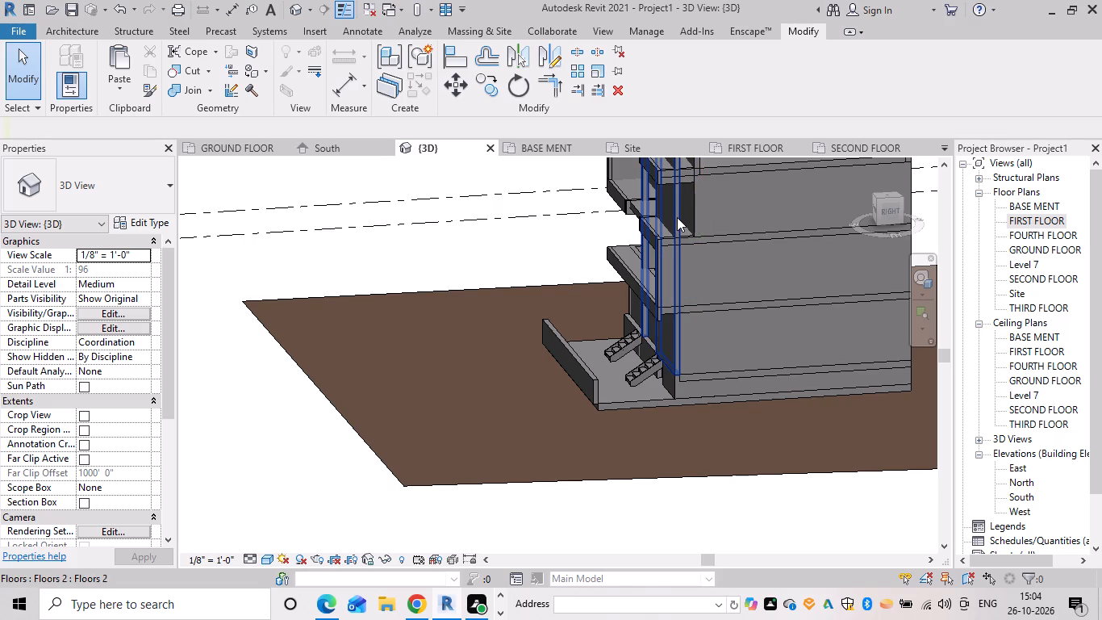
left_click(677, 217)
scroll(541, 309, "down", 4)
middle_click_drag(532, 324, 699, 300, "shift")
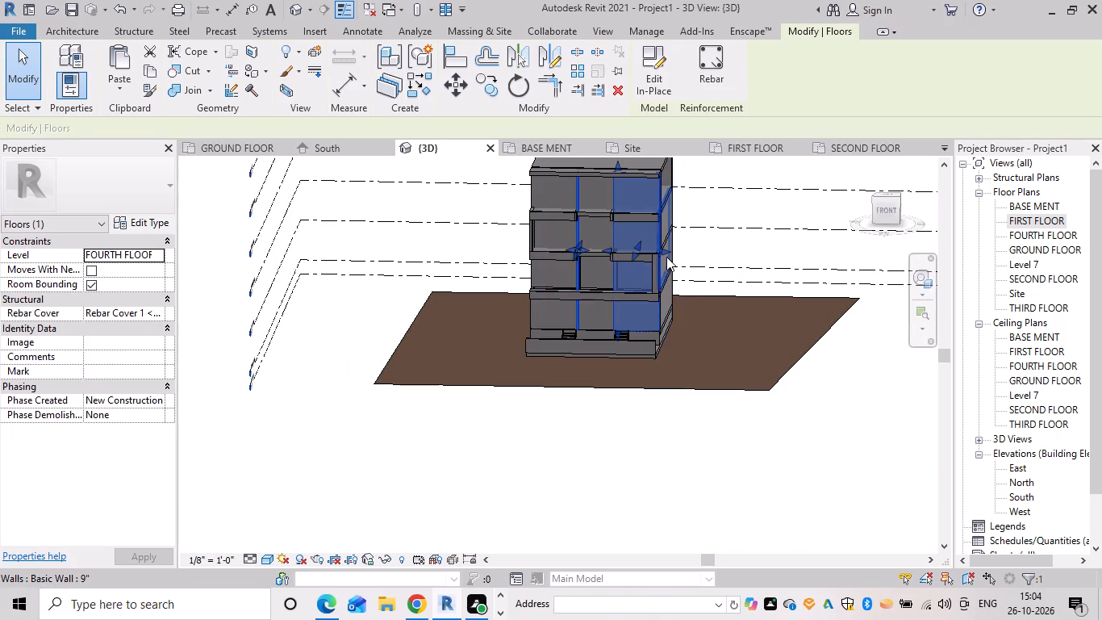
left_click_drag(662, 252, 612, 266)
key("Escape")
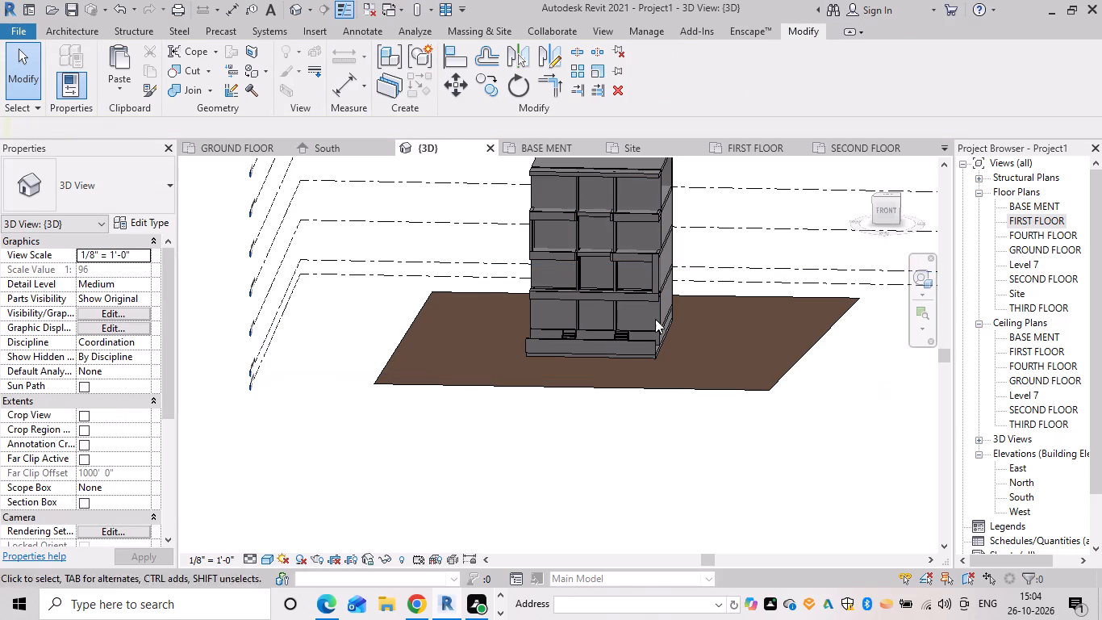
middle_click_drag(653, 319, 616, 409)
key("Escape")
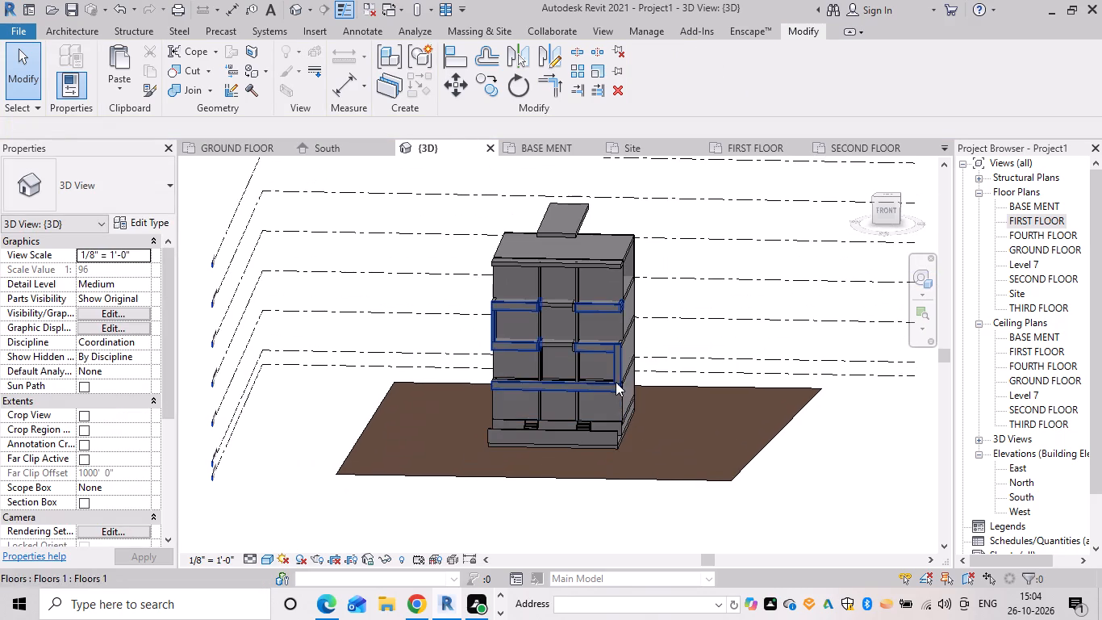
Set the top constraint of the two short first-floor 9" walls behind the facade to Up to level: FOURTH FLOOR.
middle_click_drag(601, 346, 616, 324, "shift")
scroll(584, 400, "up", 5)
middle_click_drag(566, 405, 472, 421, "shift")
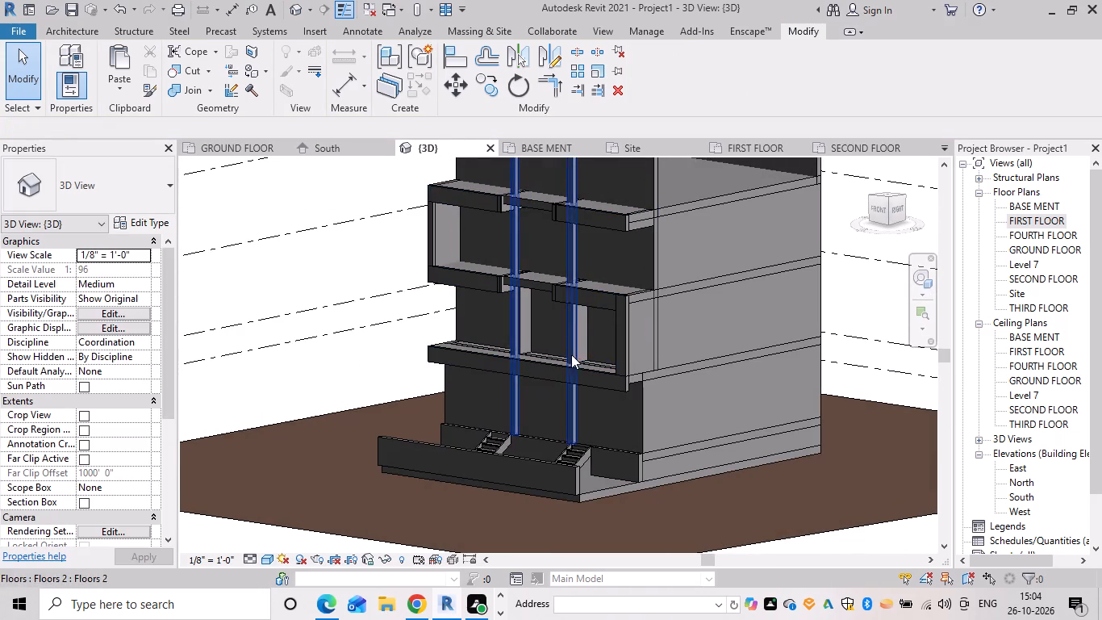
scroll(583, 319, "up", 1)
left_click(583, 320)
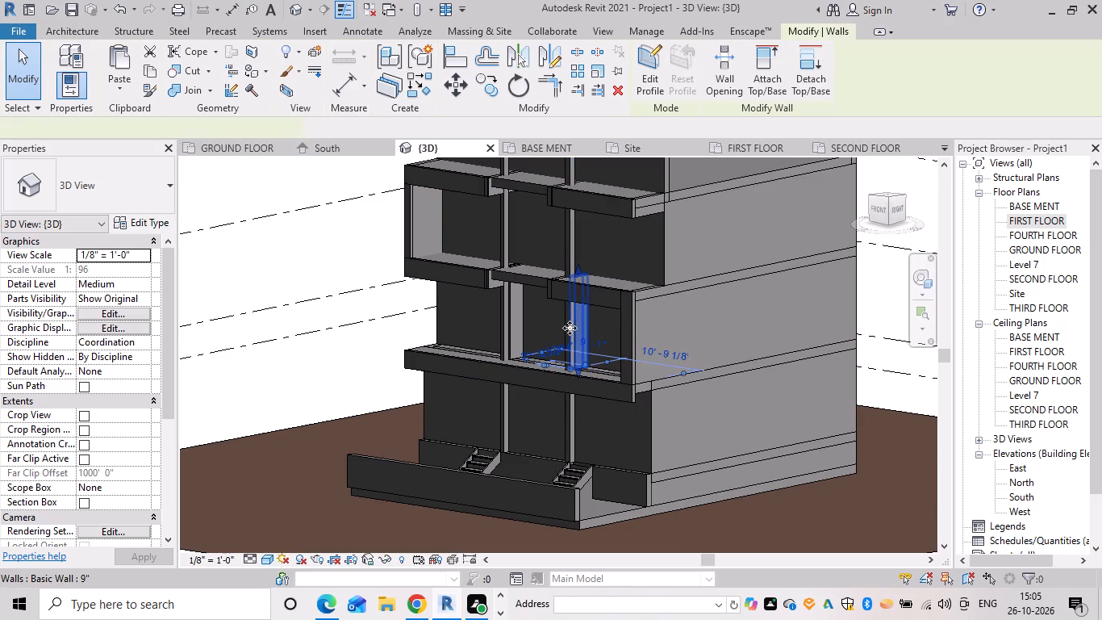
left_click(519, 331, "ctrl")
middle_click_drag(526, 328, 532, 428)
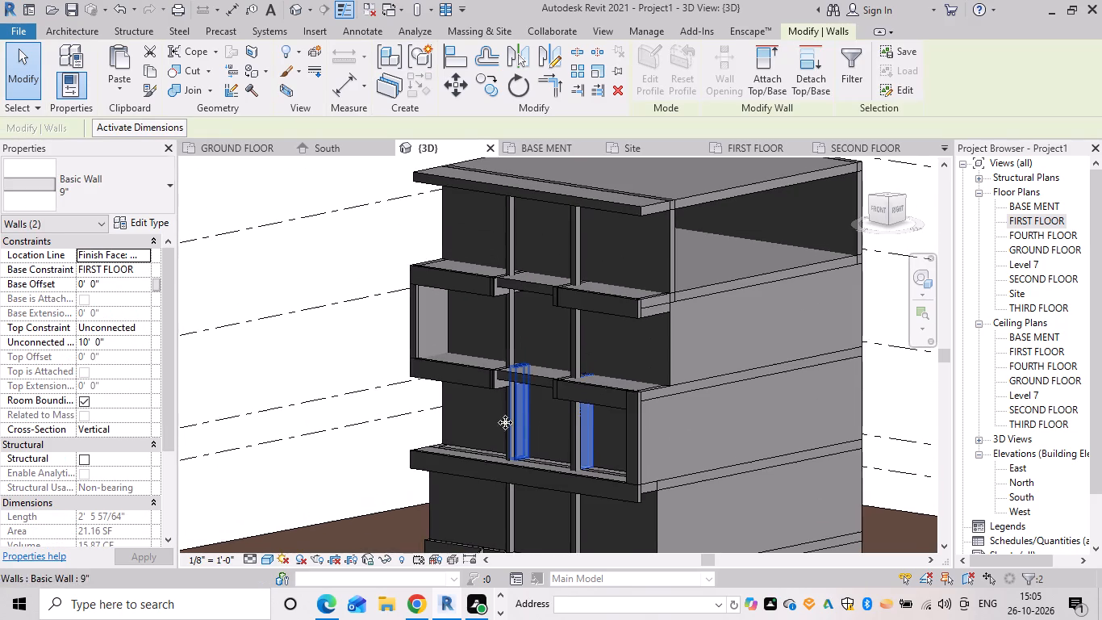
left_click(145, 335)
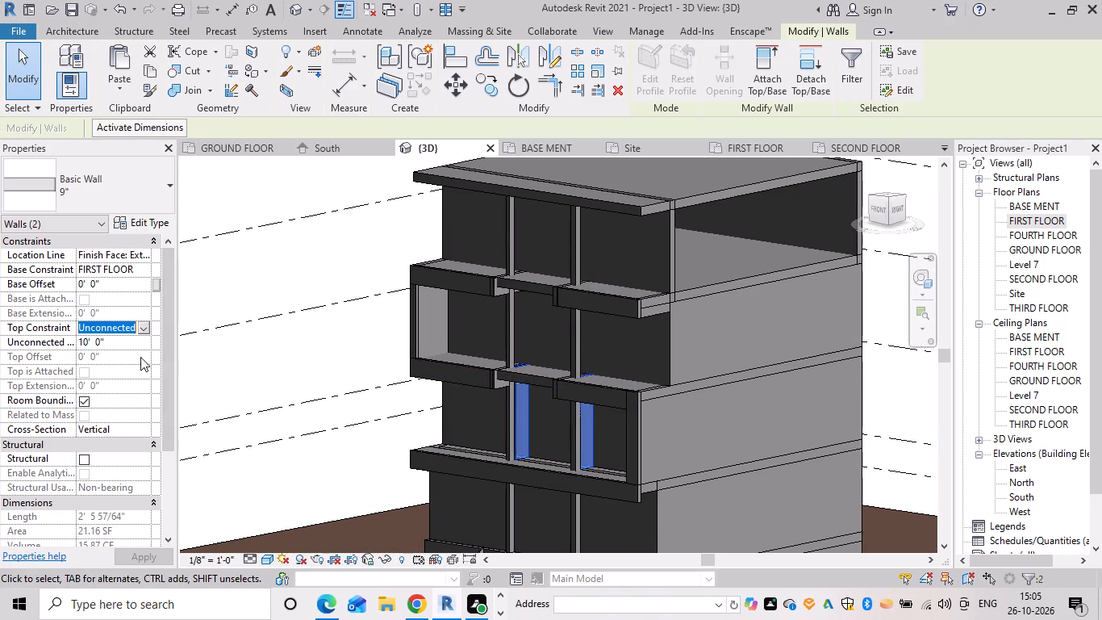
left_click(143, 333)
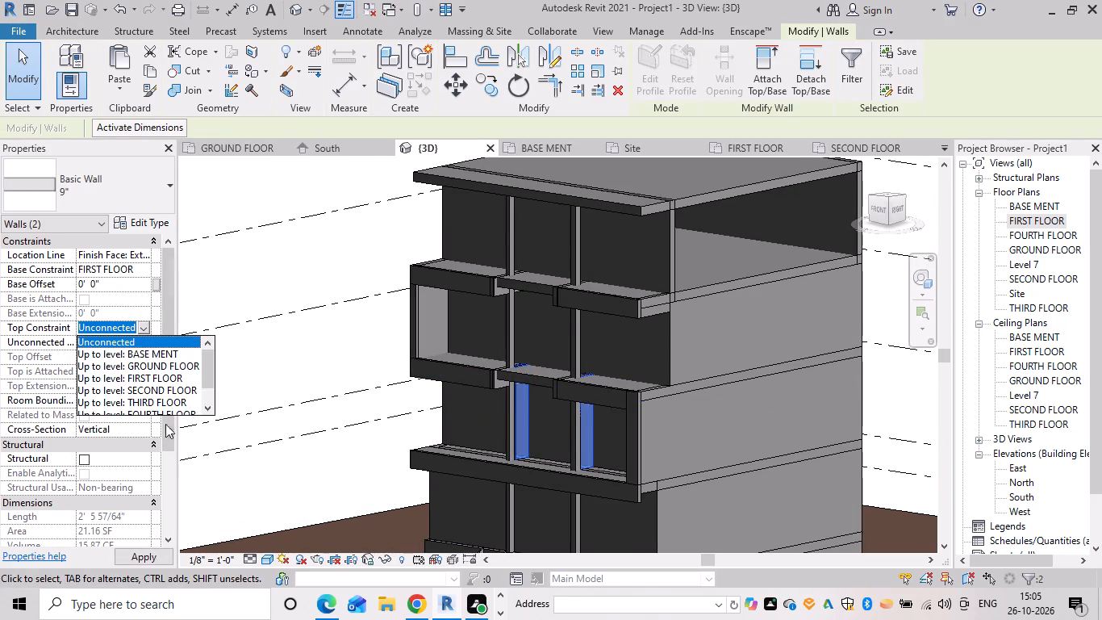
scroll(156, 404, "down", 2)
left_click(165, 392)
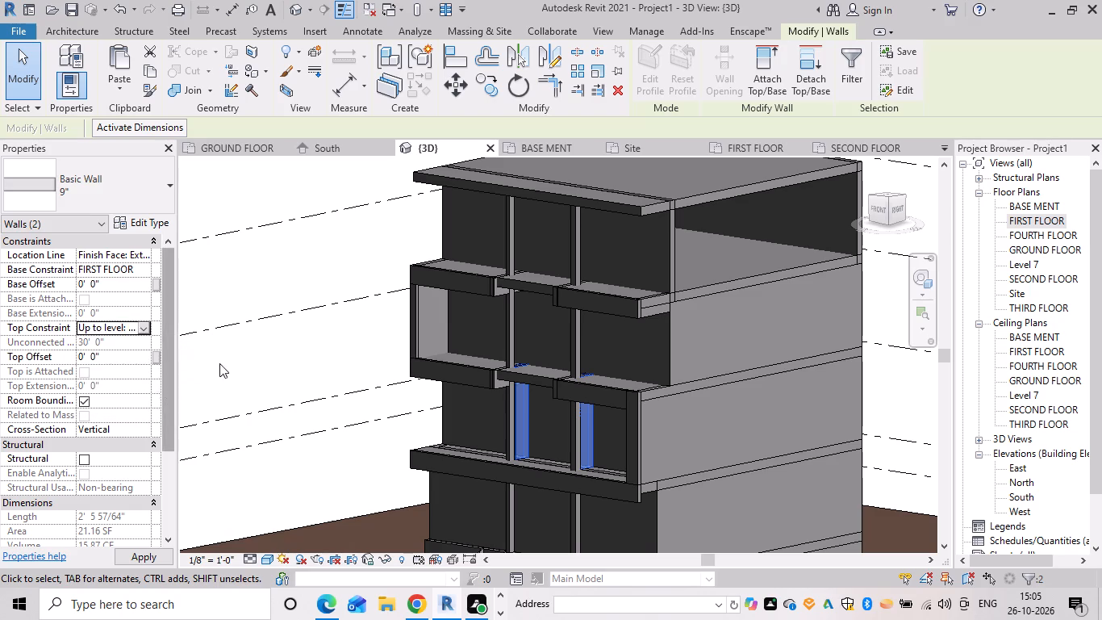
left_click(275, 181)
In the FIRST FLOOR plan, widen the narrower fin of the in-place floor element to match the 9" wall behind it.
scroll(297, 255, "down", 2)
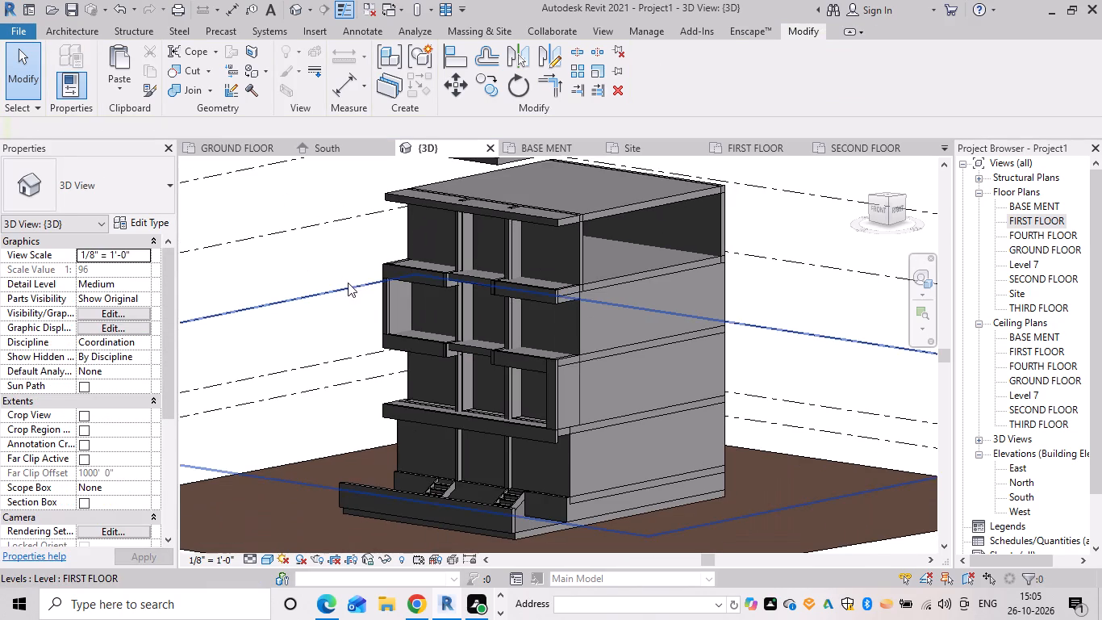
scroll(415, 298, "down", 2)
middle_click_drag(432, 293, 524, 269, "shift")
scroll(497, 263, "up", 3)
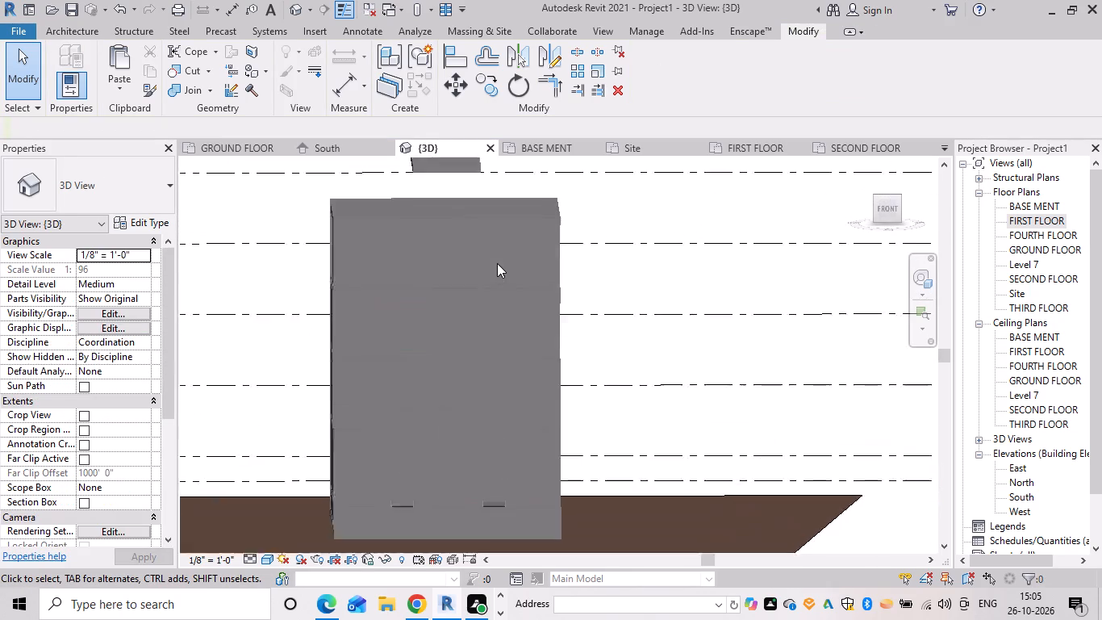
scroll(497, 263, "up", 2)
middle_click(499, 259, "shift")
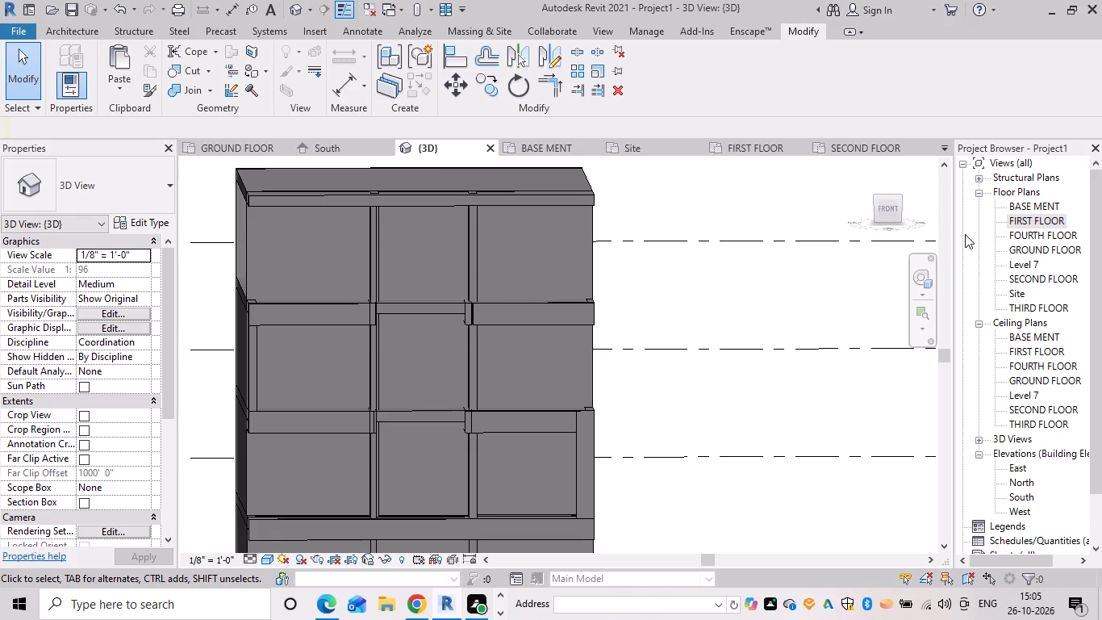
double_click(1020, 222)
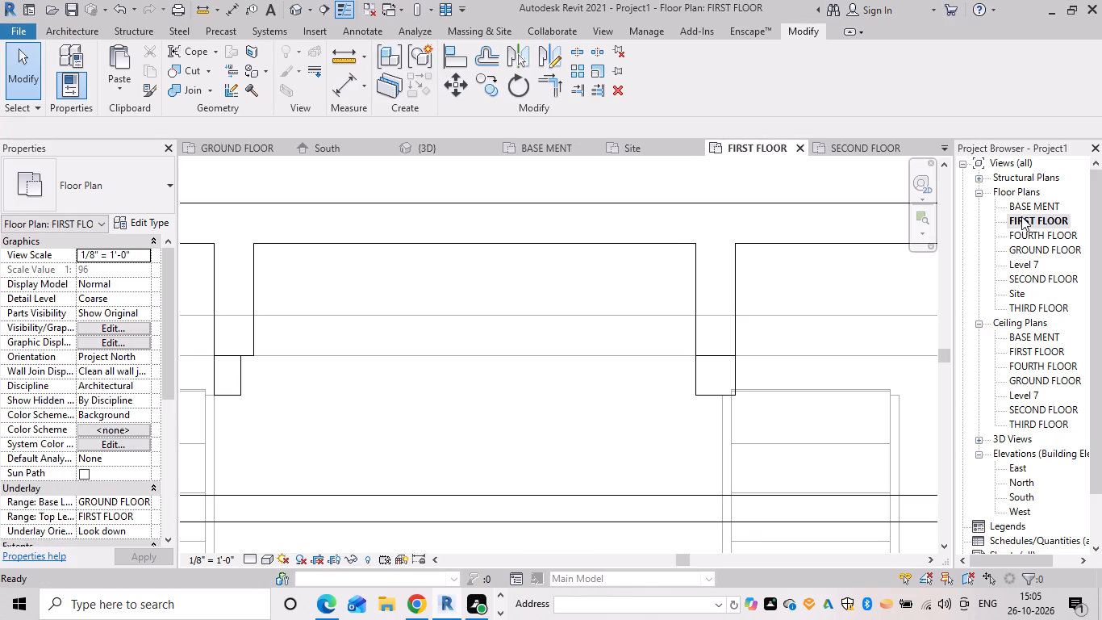
scroll(944, 308, "down", 8)
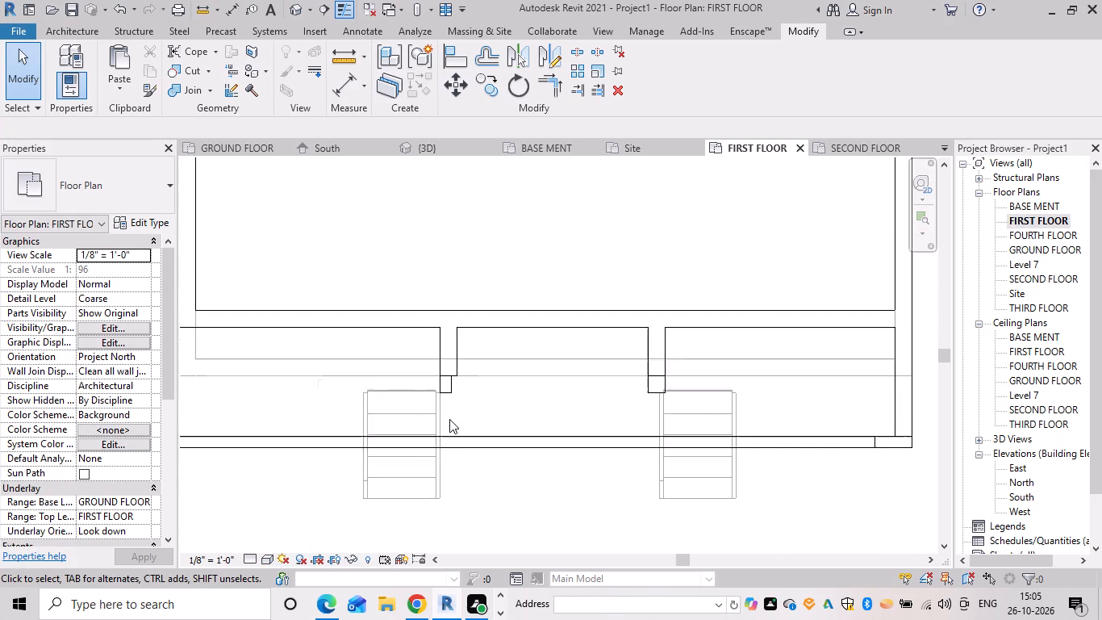
scroll(628, 389, "up", 3)
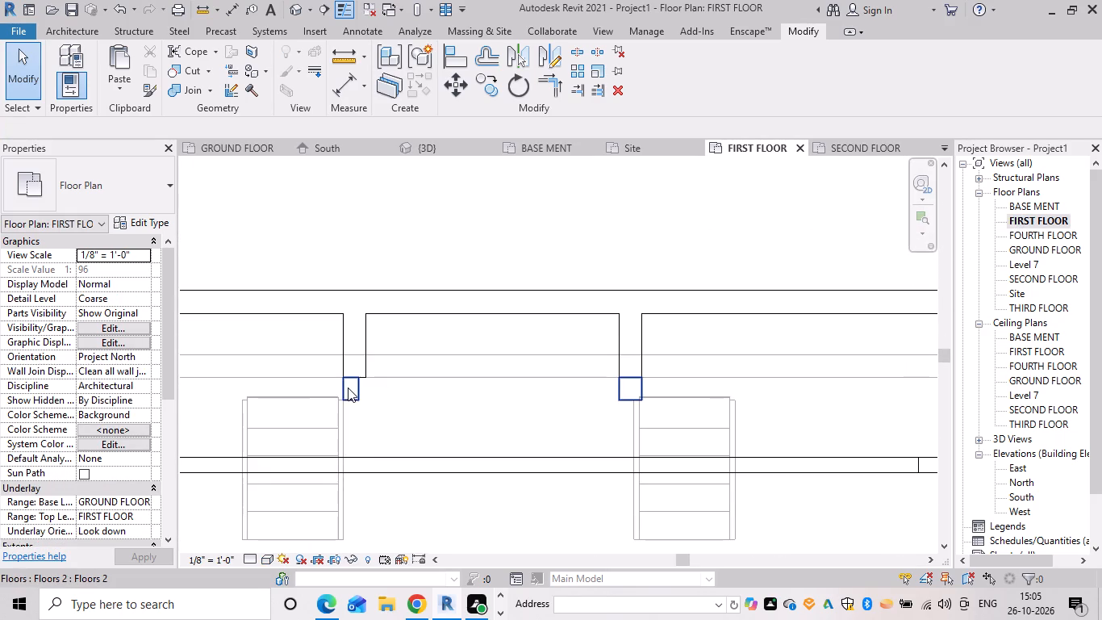
left_click(353, 387)
scroll(364, 400, "up", 5)
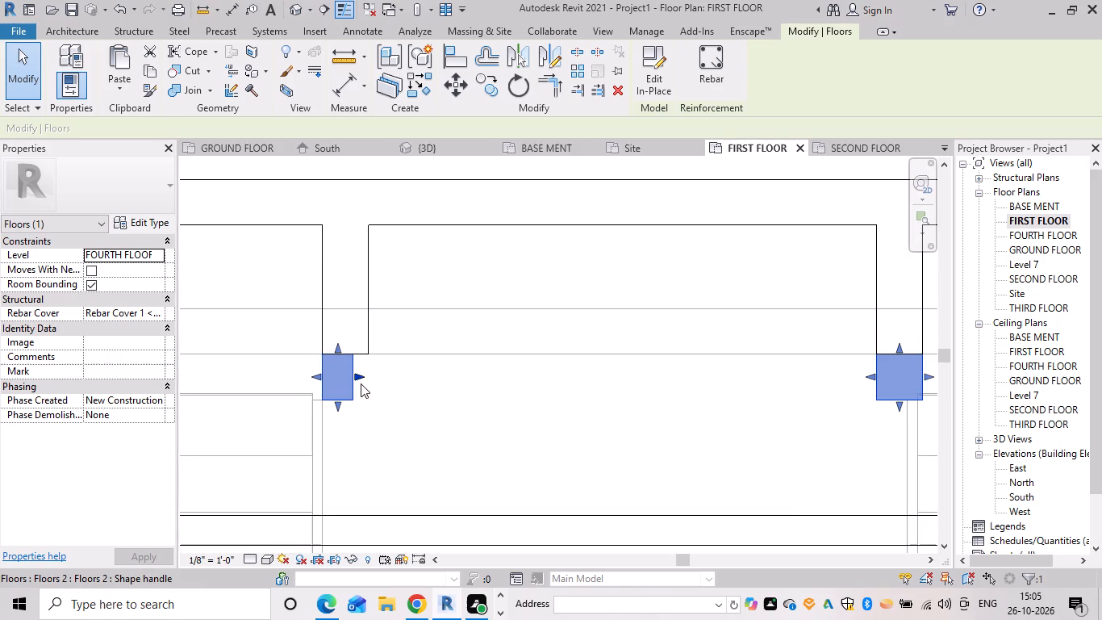
left_click_drag(359, 375, 367, 375)
left_click(563, 392)
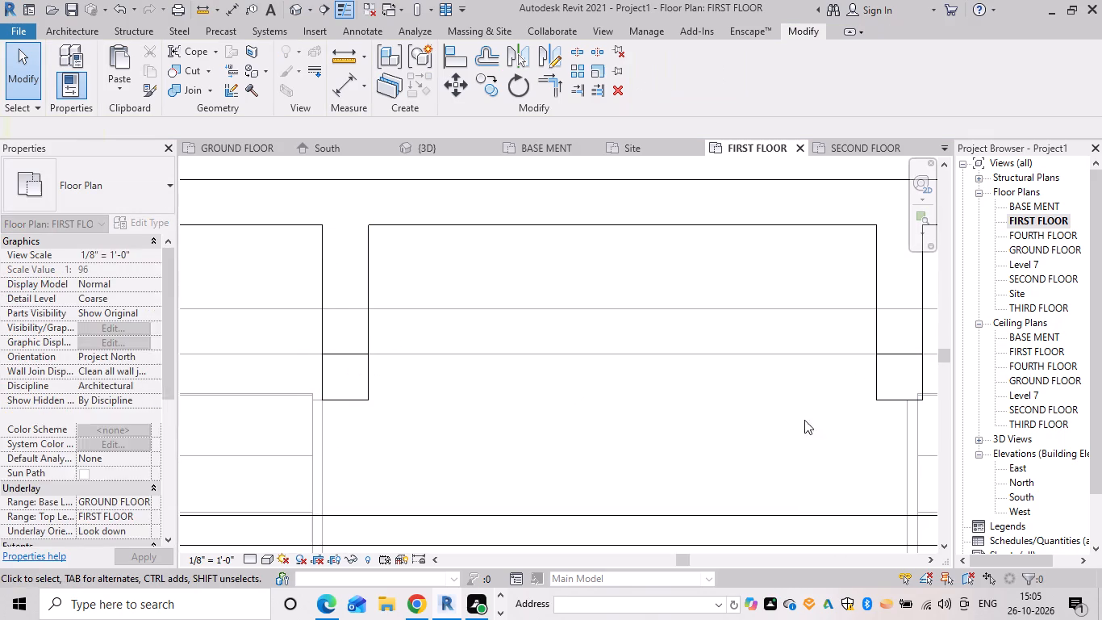
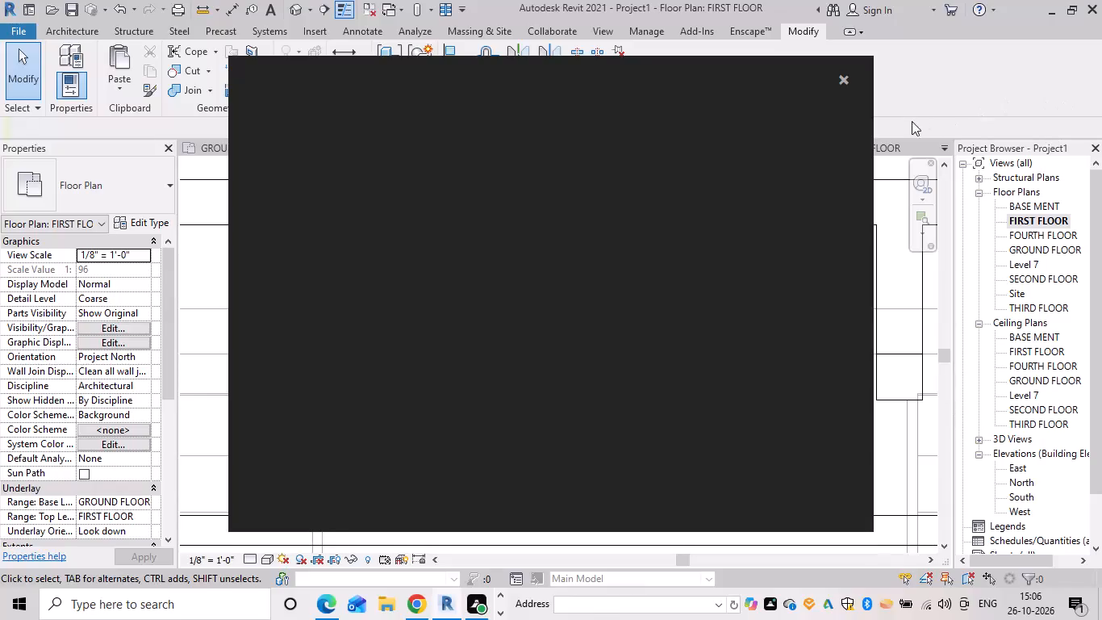
Dismiss the notification card, examine the middle bay and facade frame in 3D, and return to the FIRST FLOOR plan.
left_click(843, 69)
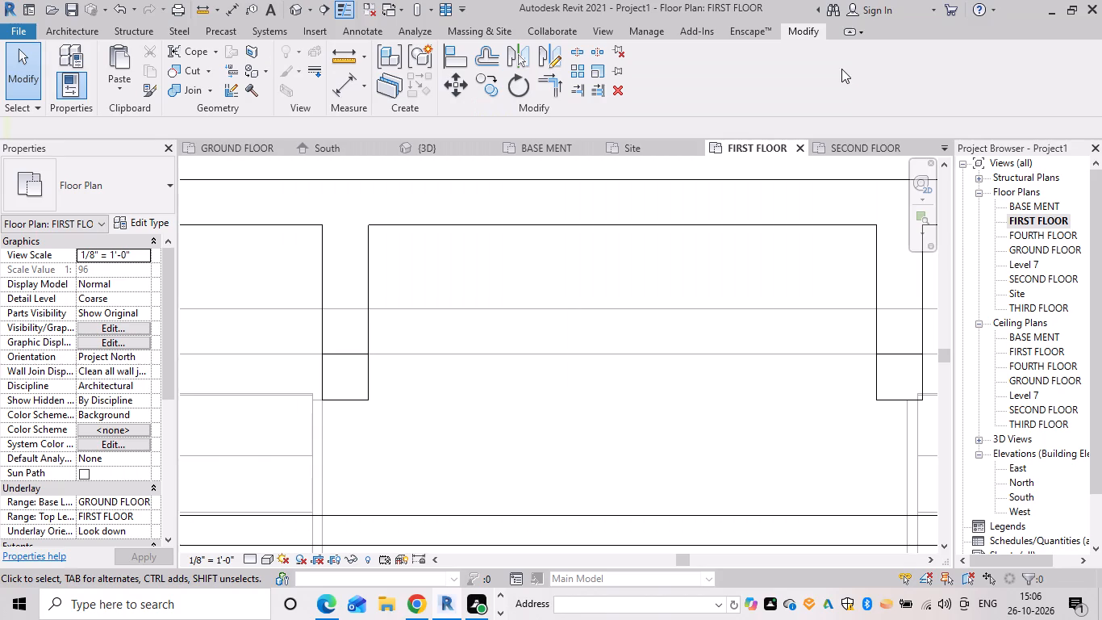
scroll(454, 321, "down", 5)
scroll(508, 371, "down", 3)
middle_click_drag(508, 371, 501, 371)
left_click(415, 152)
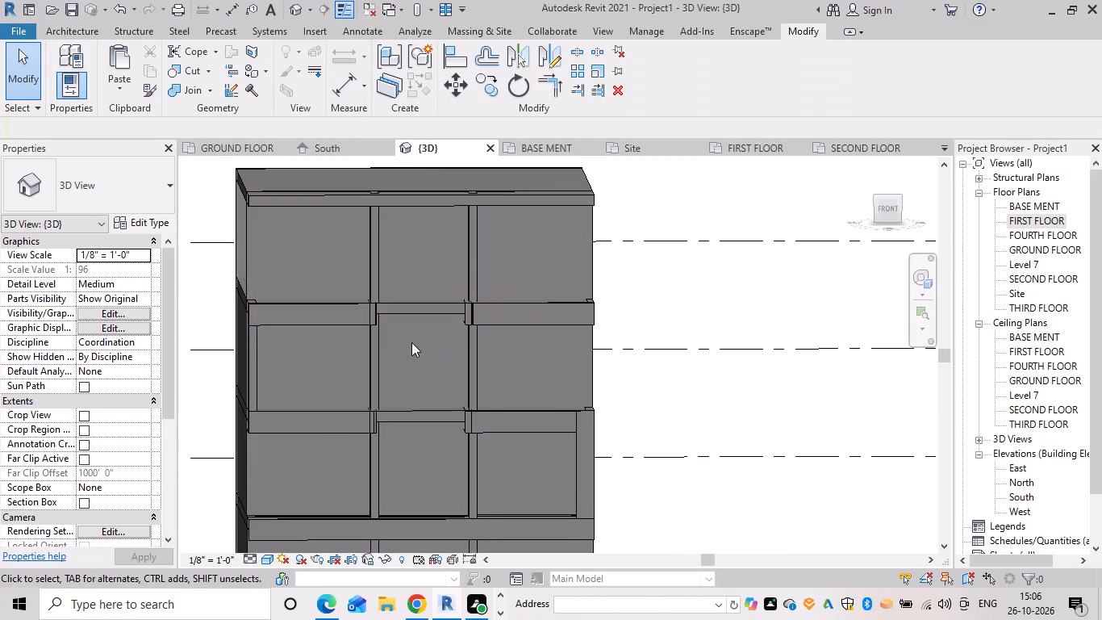
left_click(858, 165)
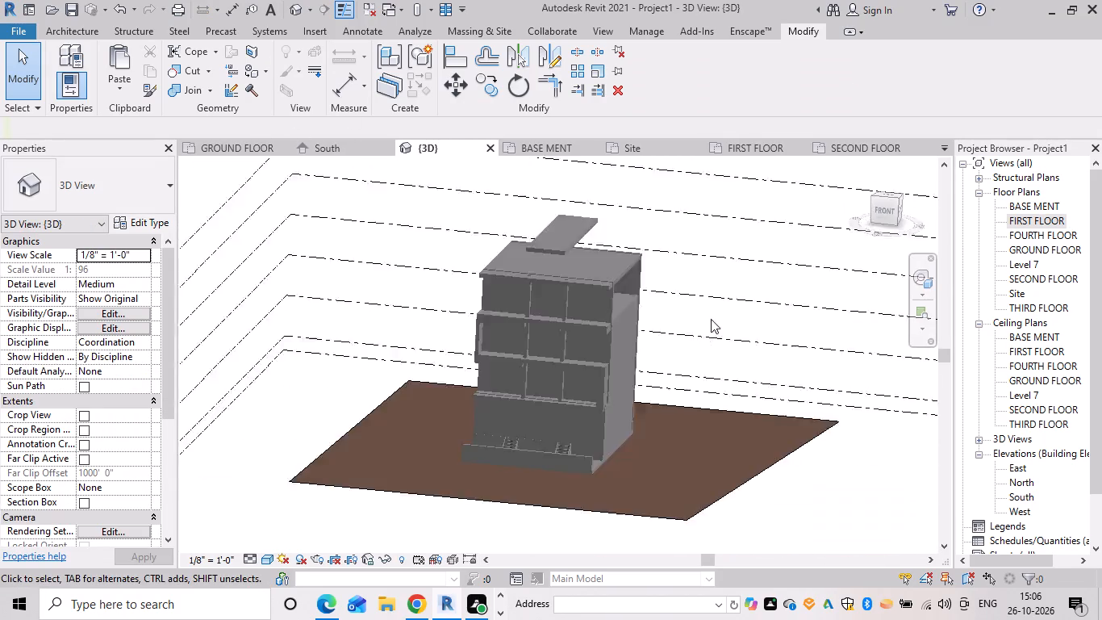
scroll(576, 394, "up", 12)
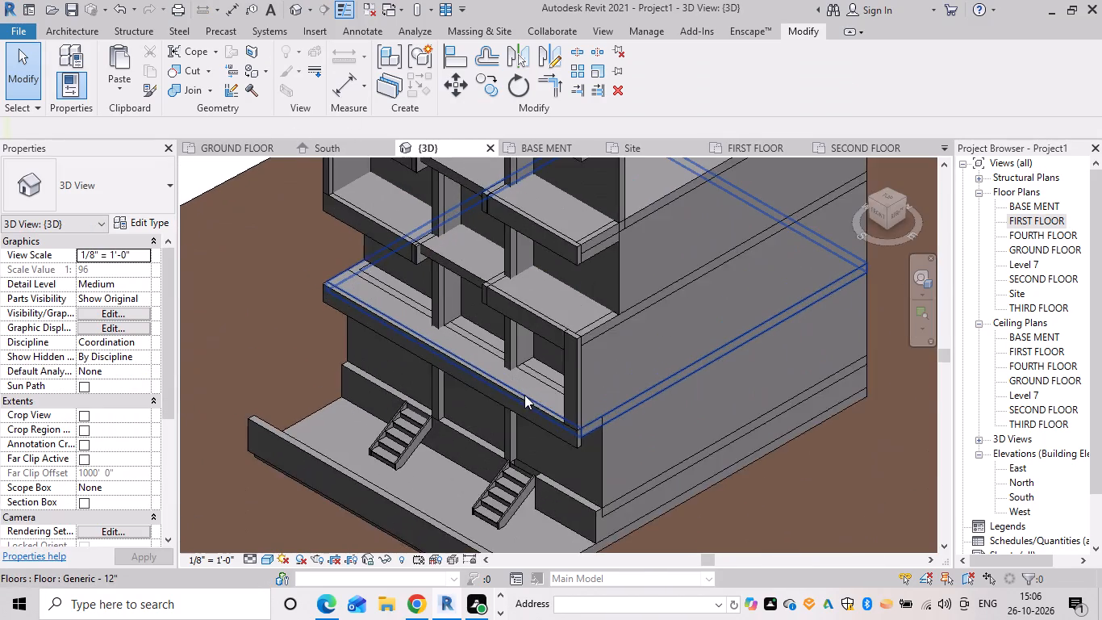
middle_click_drag(524, 395, 566, 387)
scroll(566, 387, "up", 1)
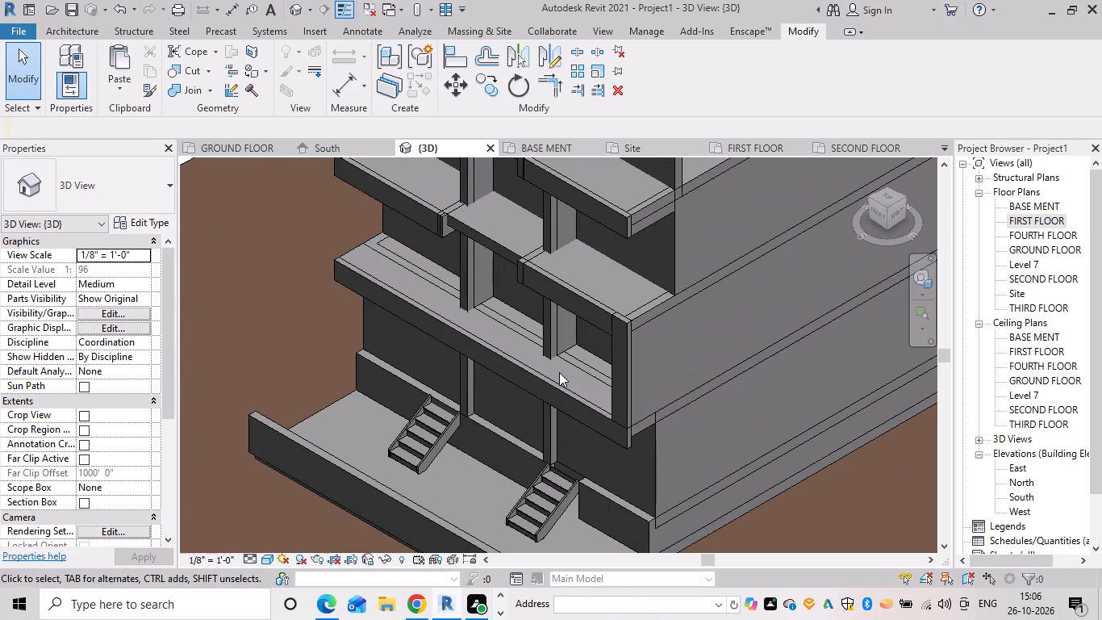
scroll(449, 529, "down", 2)
middle_click_drag(404, 462, 507, 477, "shift")
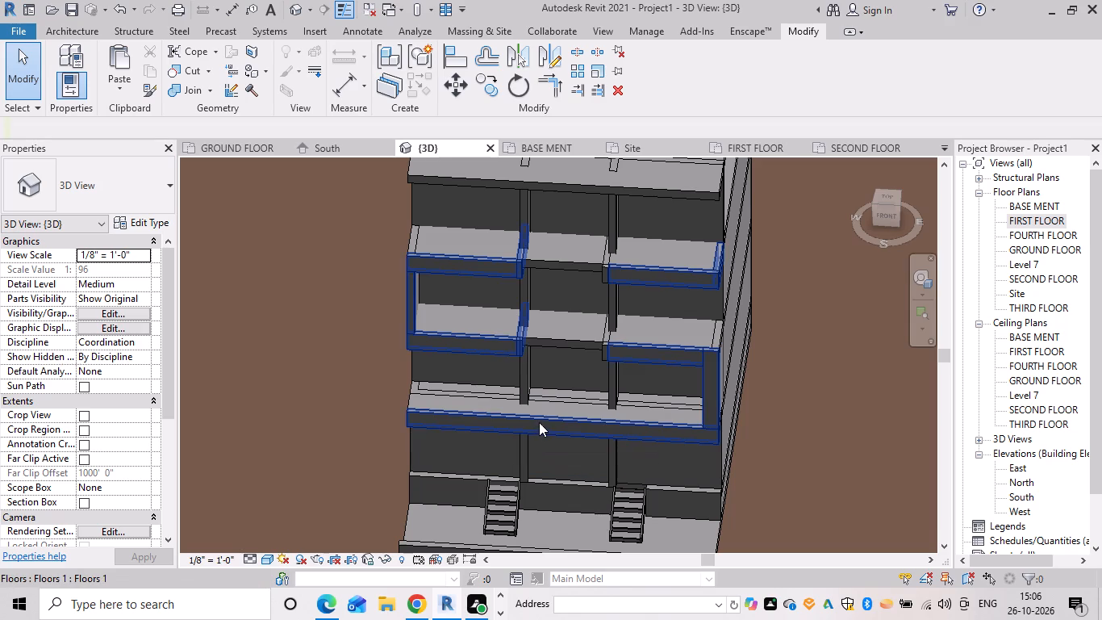
scroll(540, 425, "down", 1)
middle_click_drag(540, 425, 531, 481)
middle_click_drag(536, 435, 551, 371, "shift")
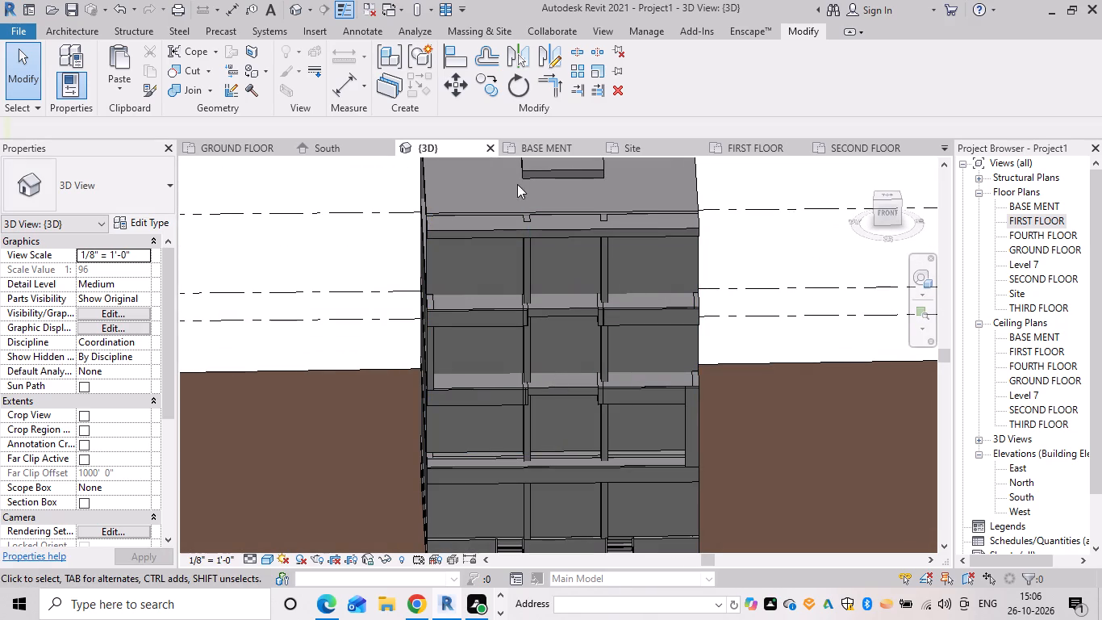
left_click(781, 153)
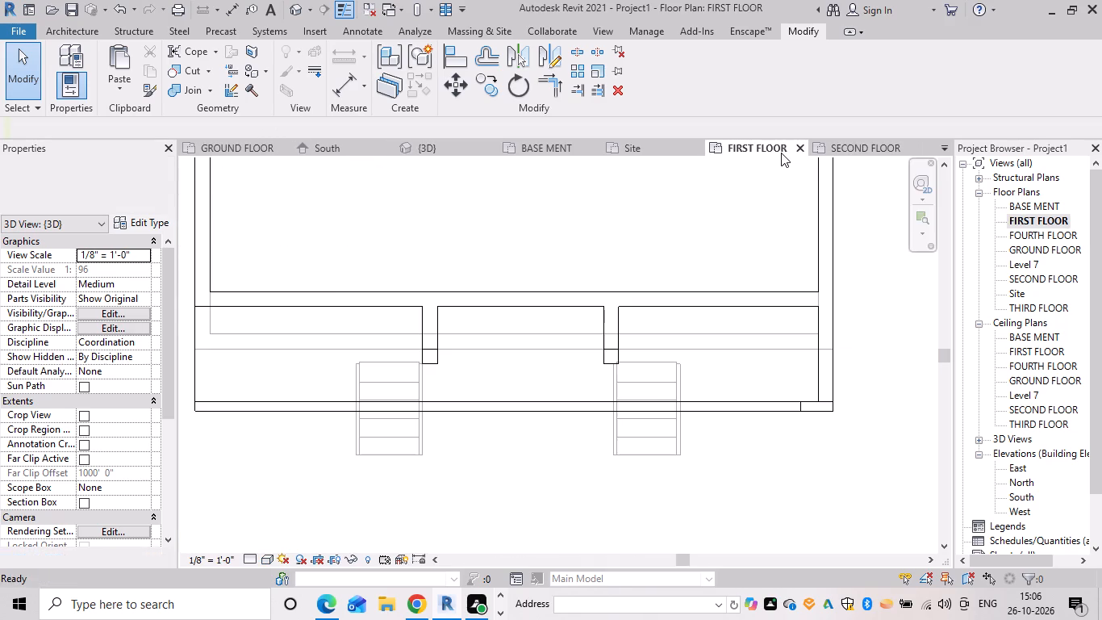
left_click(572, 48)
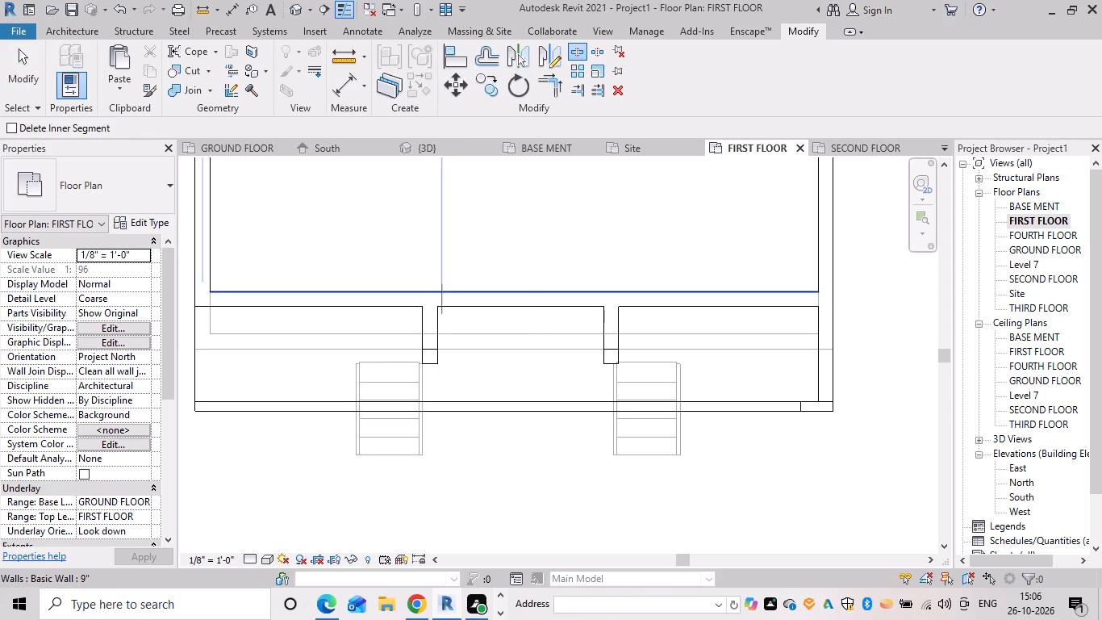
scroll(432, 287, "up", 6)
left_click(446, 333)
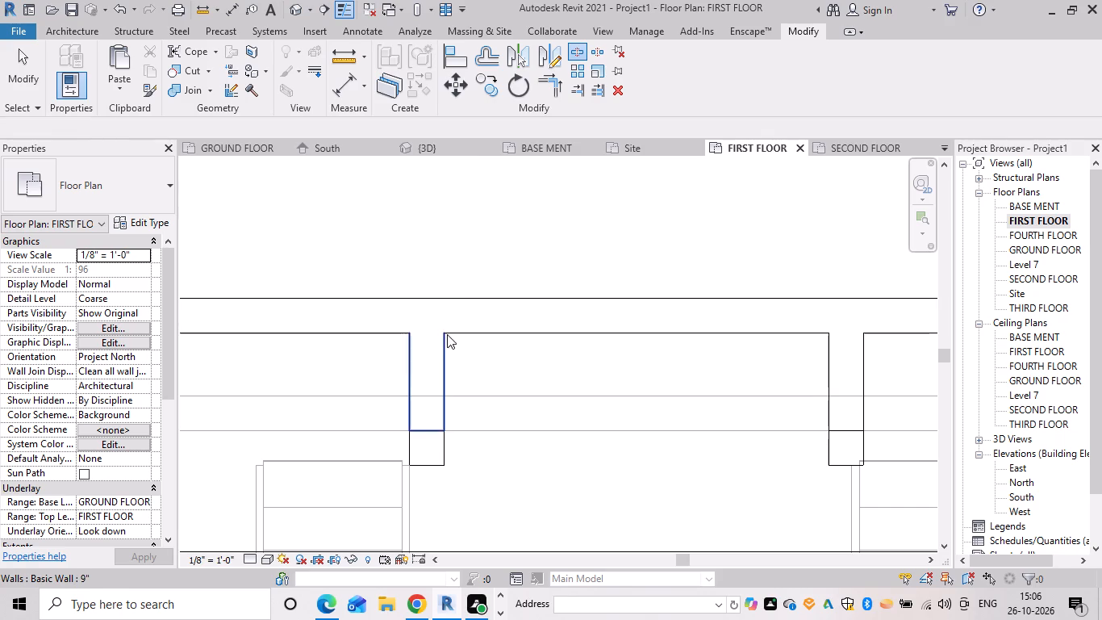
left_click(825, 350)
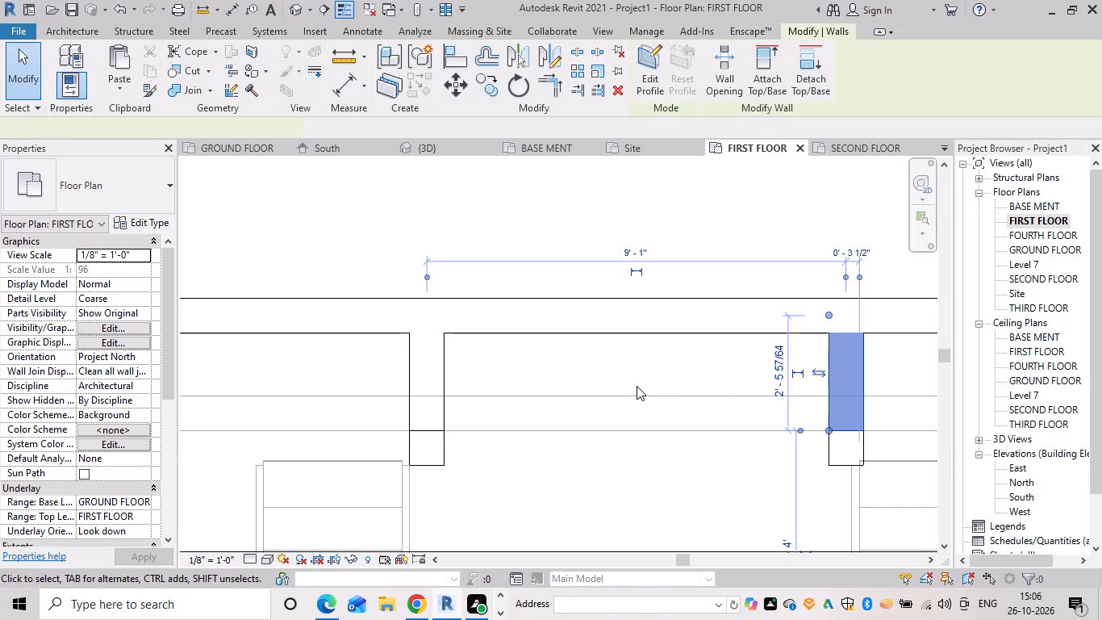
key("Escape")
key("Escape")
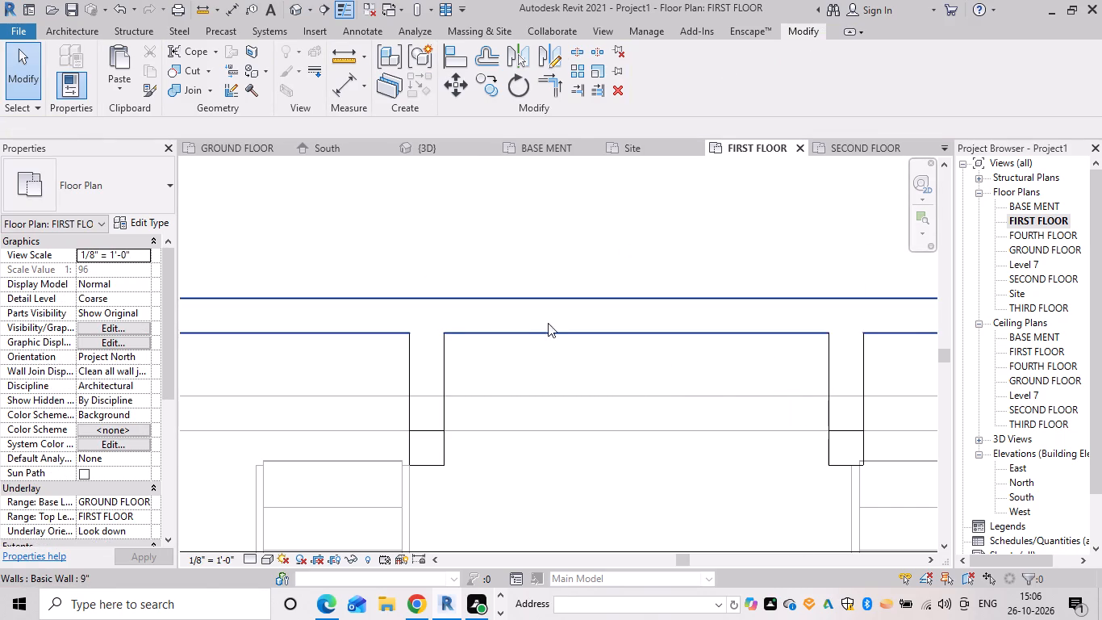
Split the front 9" wall near the inner faces of the two short tie walls and delete the segment between them.
triple_click(576, 47)
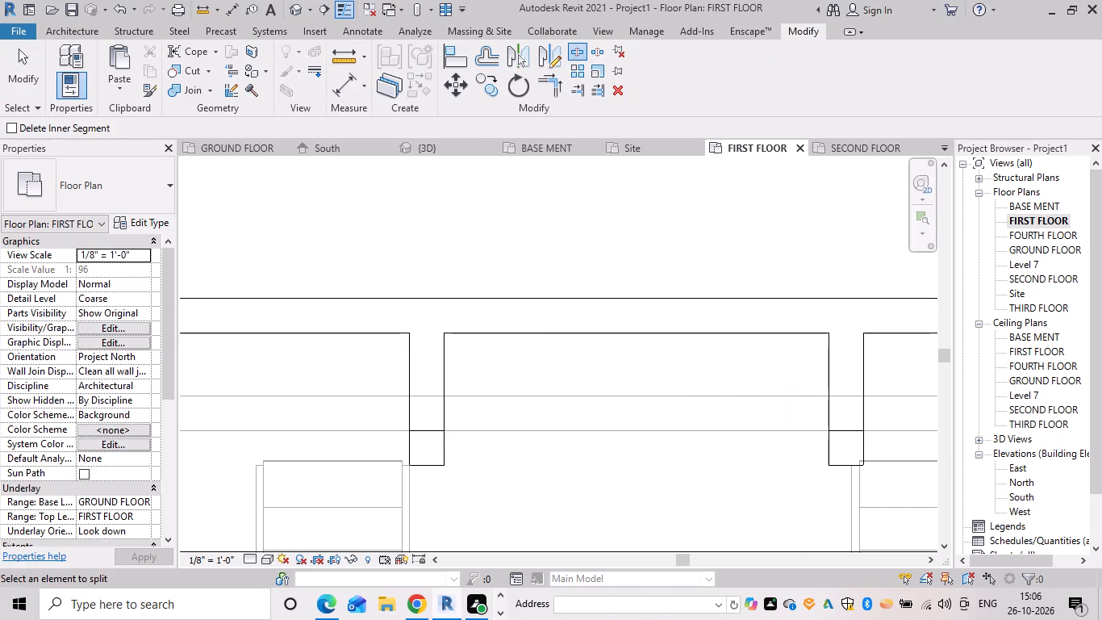
left_click(444, 294)
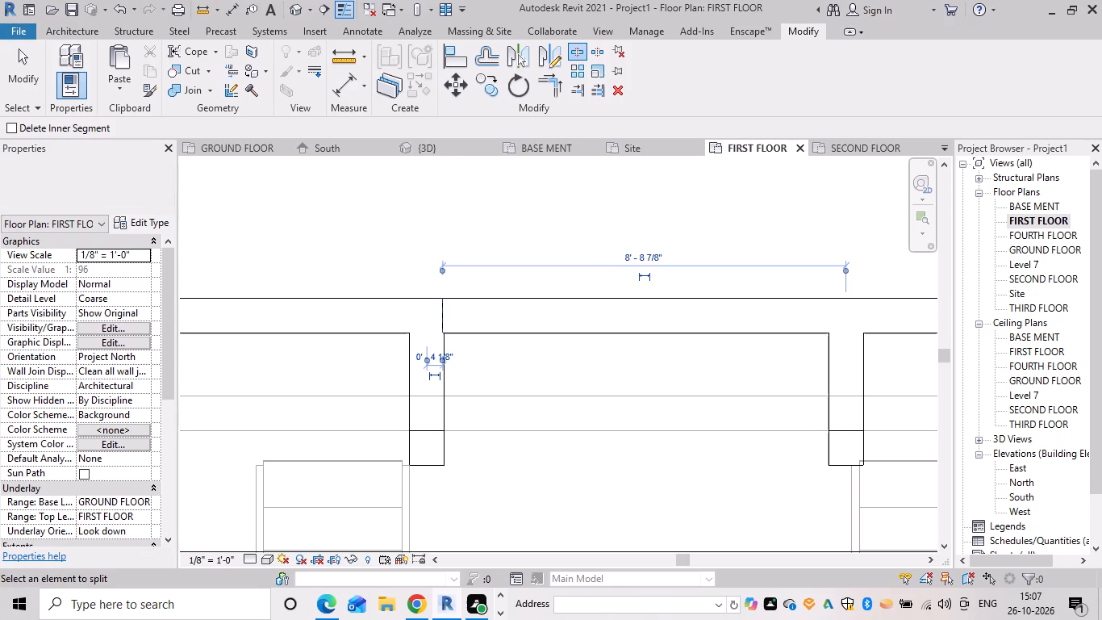
middle_click_drag(612, 305, 460, 311)
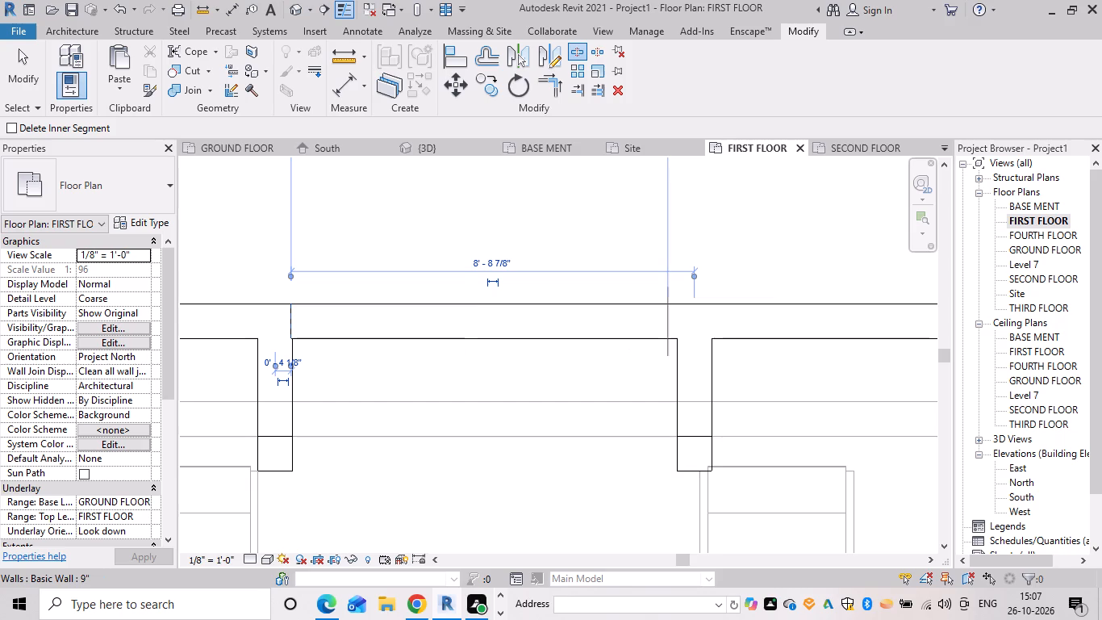
left_click(678, 301)
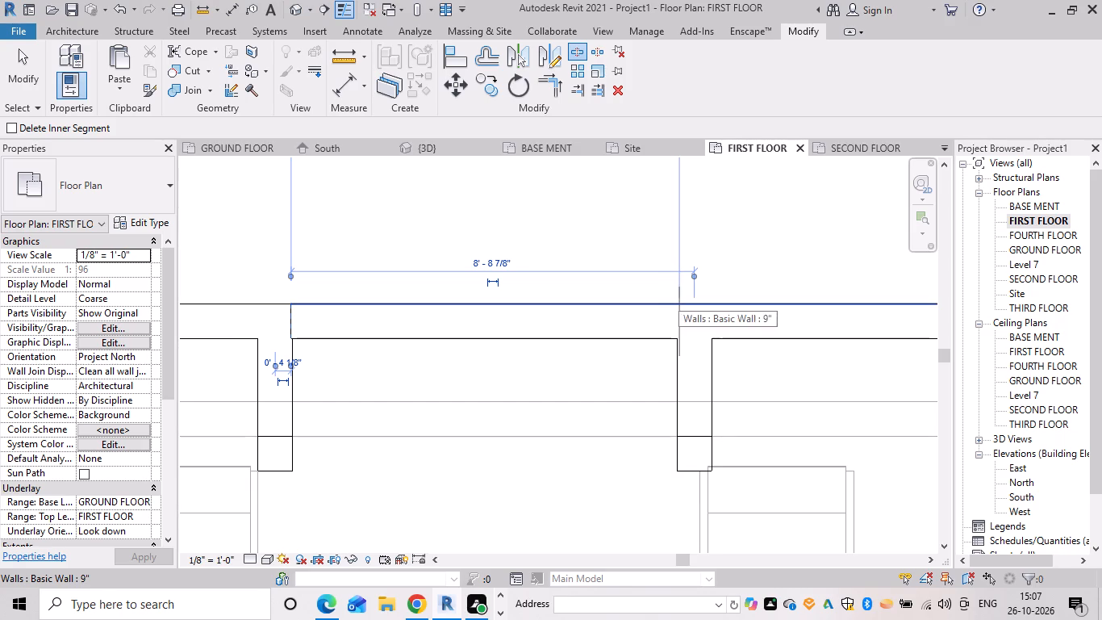
key("Escape")
key("Escape")
key("Escape")
left_click(550, 340)
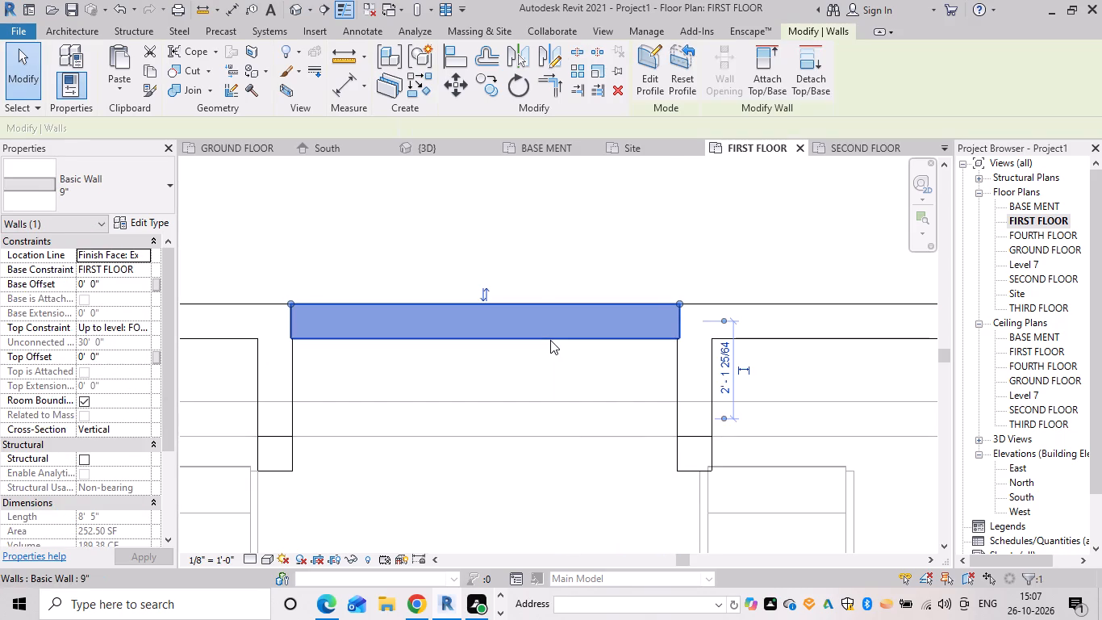
key("Delete")
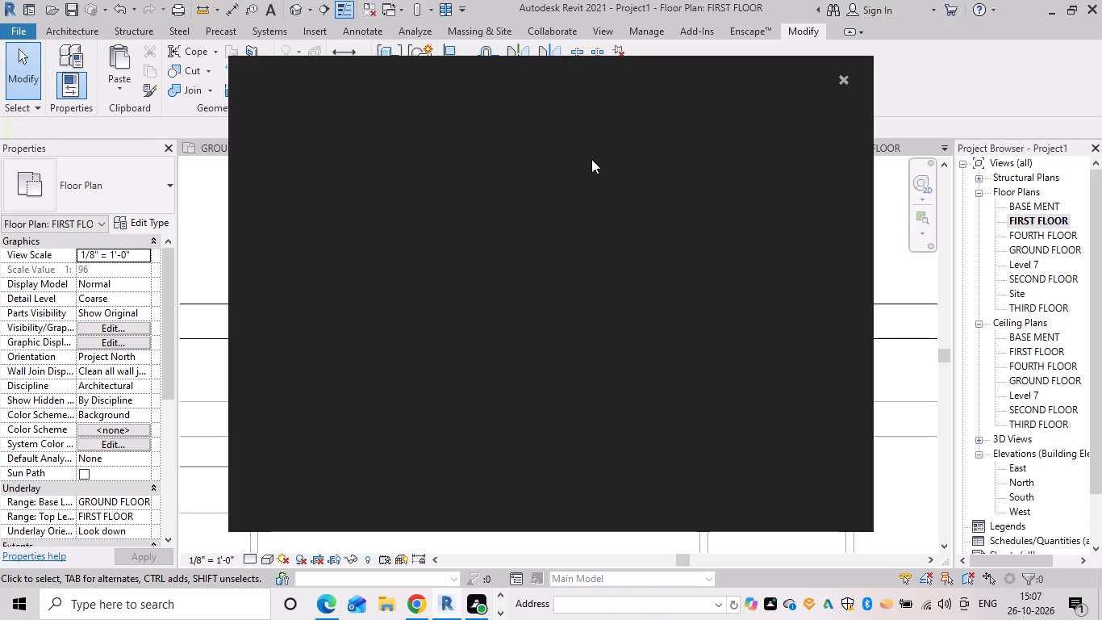
left_click(844, 70)
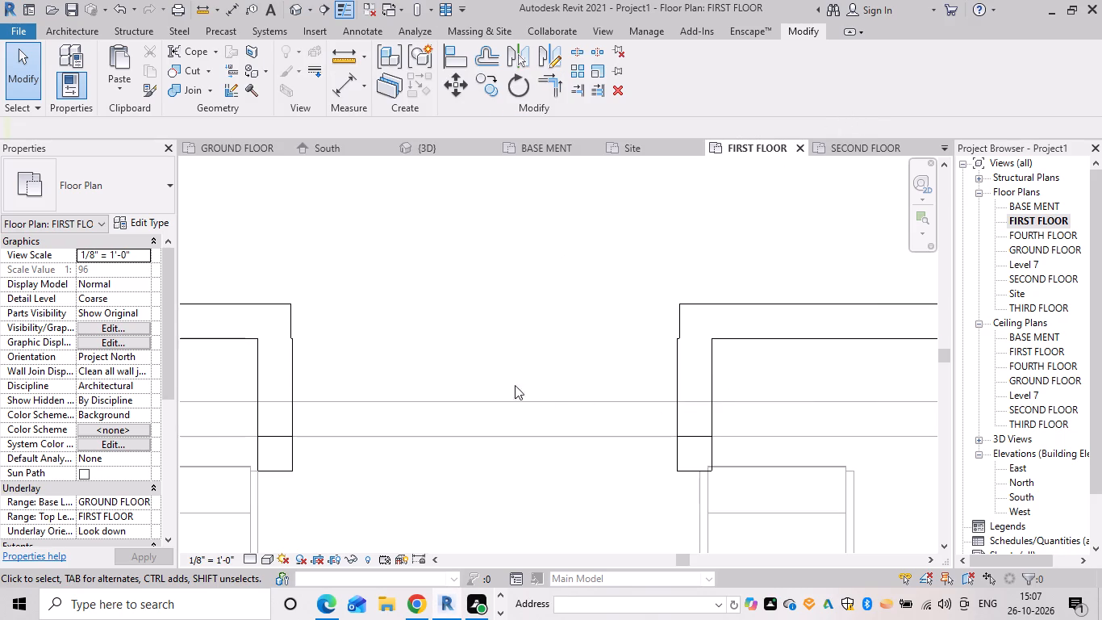
Align the two cut ends of the front 9" wall with the inner faces of the adjoining short walls.
left_click(446, 48)
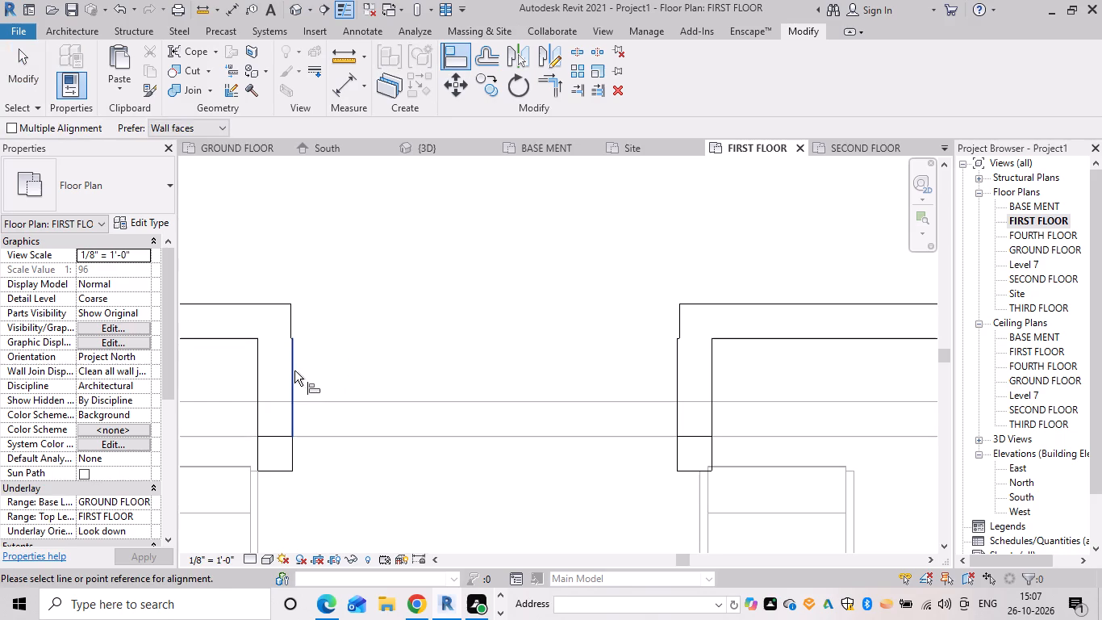
left_click(294, 371)
left_click(285, 329)
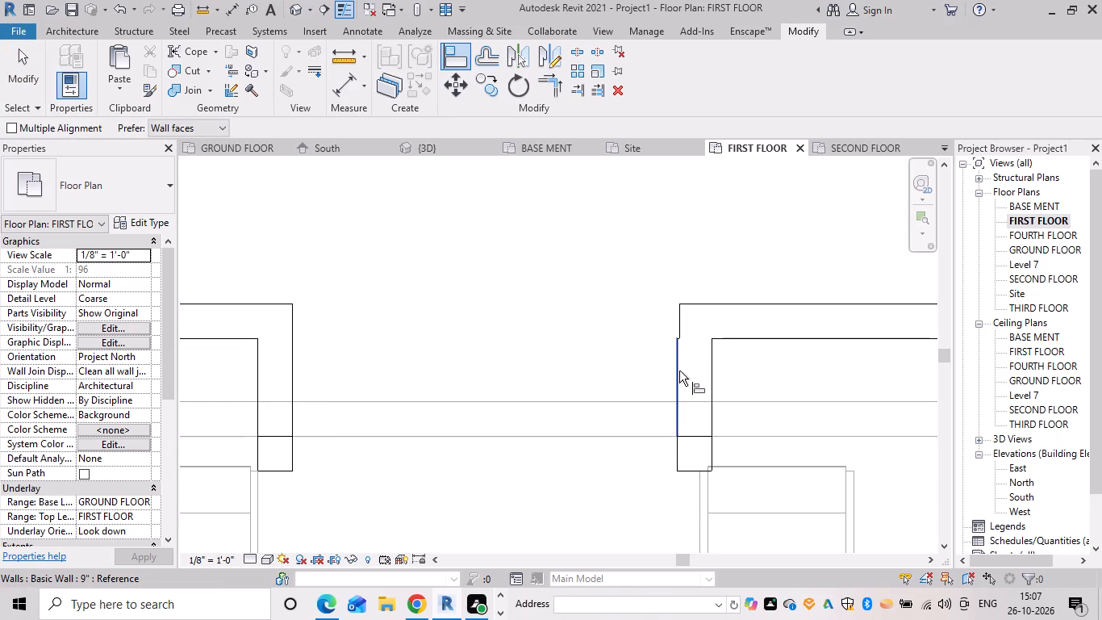
left_click(679, 370)
left_click(685, 322)
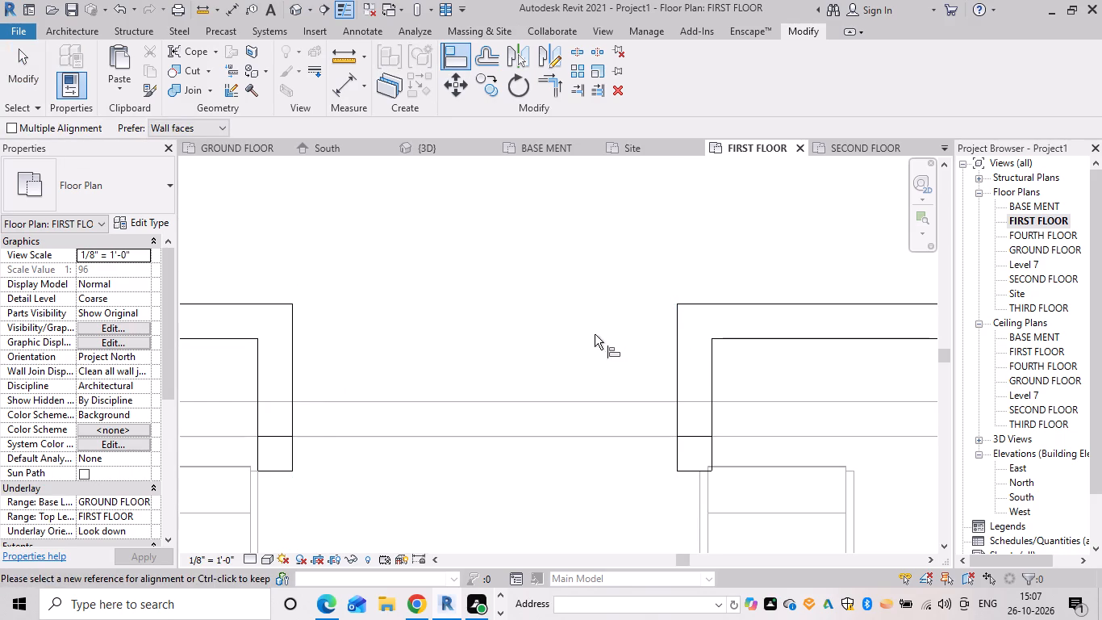
key("Escape")
key("Escape")
key("Escape")
Examine the opened middle bay of the facade from the front and side in 3D.
left_click(438, 157)
left_click(437, 149)
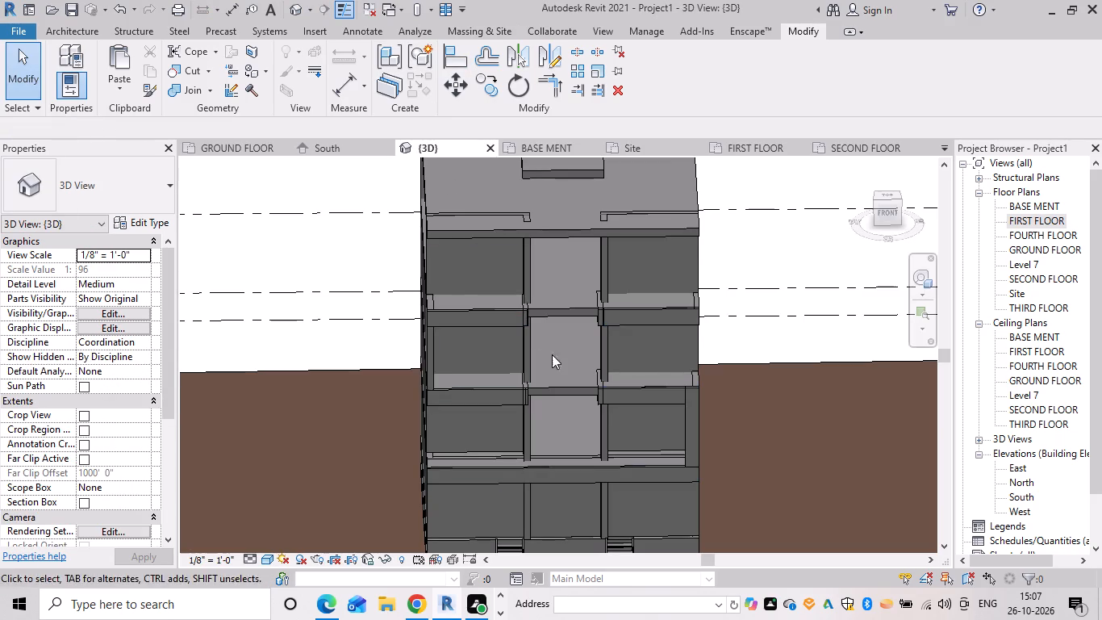
middle_click_drag(628, 387, 547, 347, "shift")
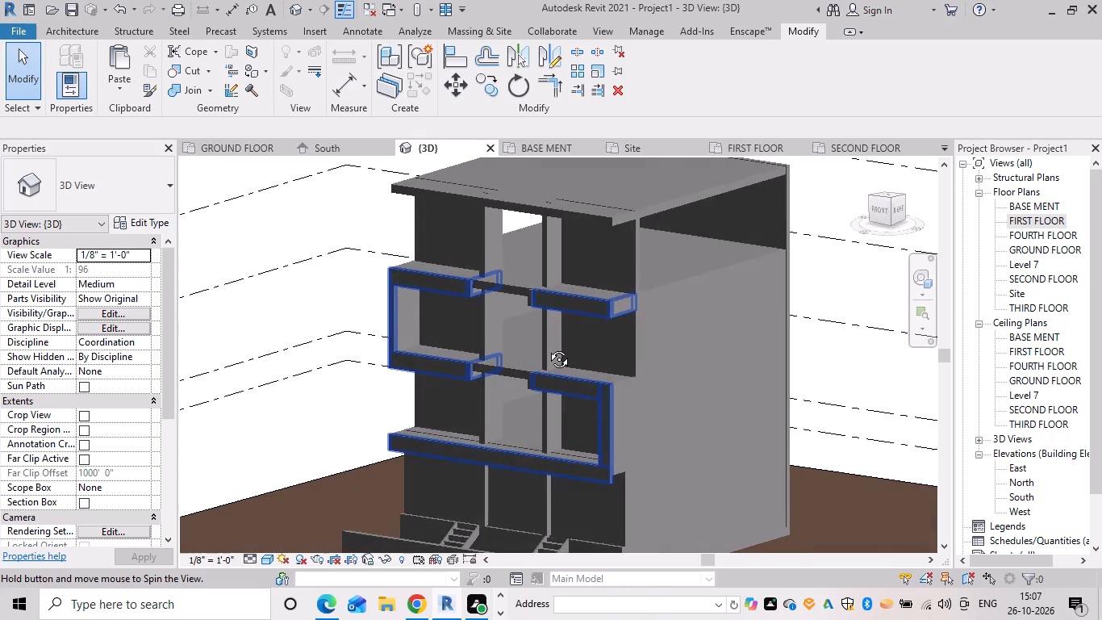
middle_click_drag(547, 347, 545, 366, "shift")
key("Escape")
middle_click_drag(480, 387, 547, 375, "shift")
key("Escape")
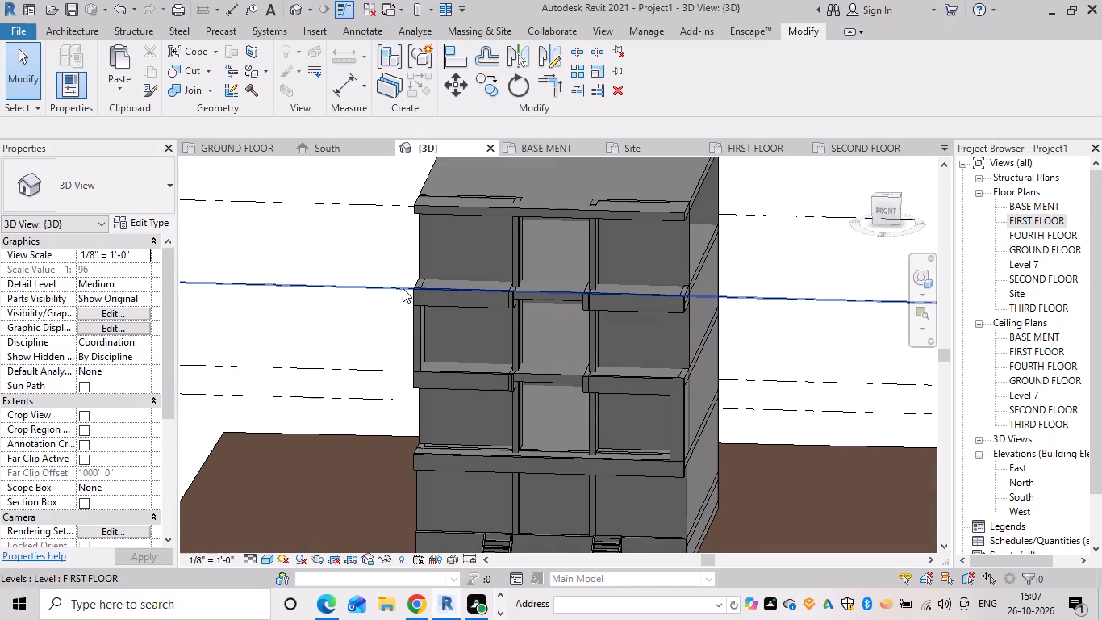
In the FIRST FLOOR plan, draw a Storefront curtain wall across the middle opening along the front wall line, 10' 0" high.
type("WA")
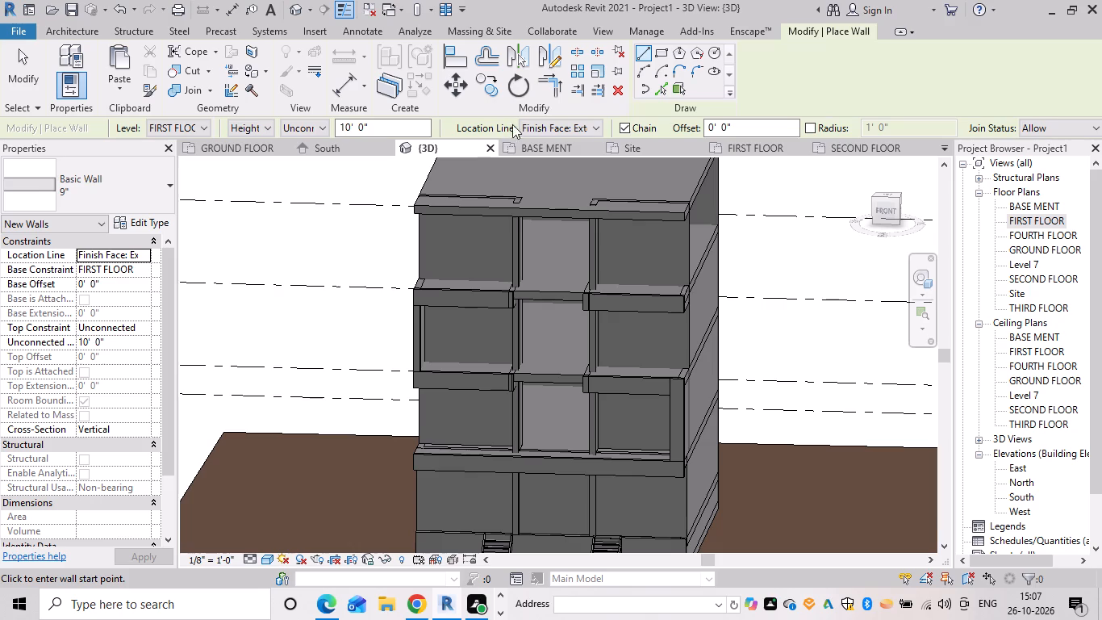
left_click(761, 148)
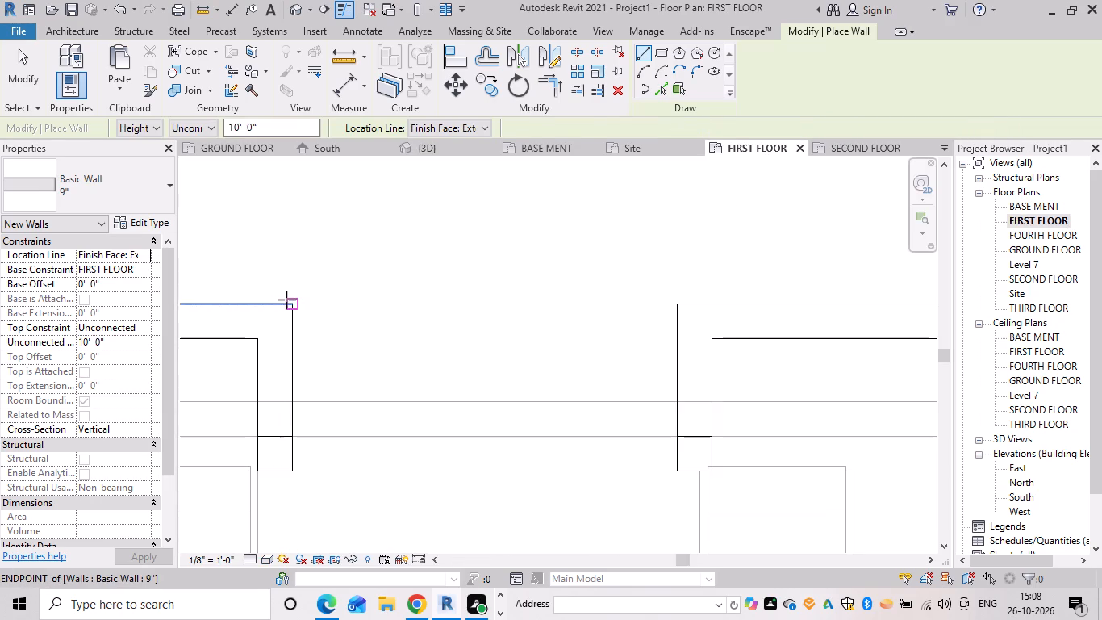
left_click(289, 304)
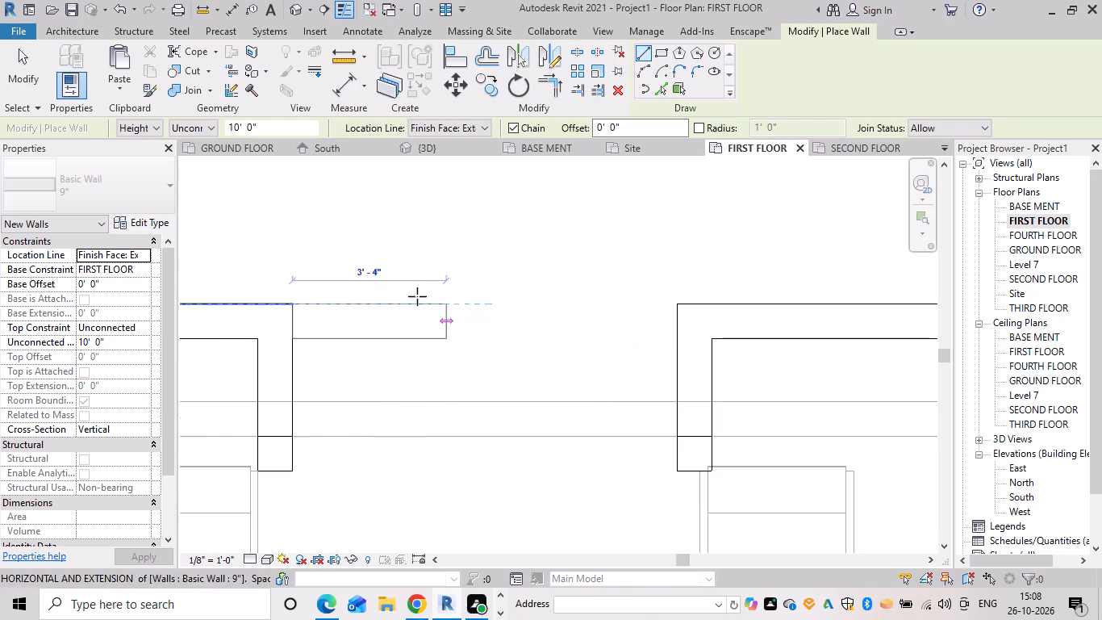
key("Escape")
left_click(122, 176)
left_click(141, 192)
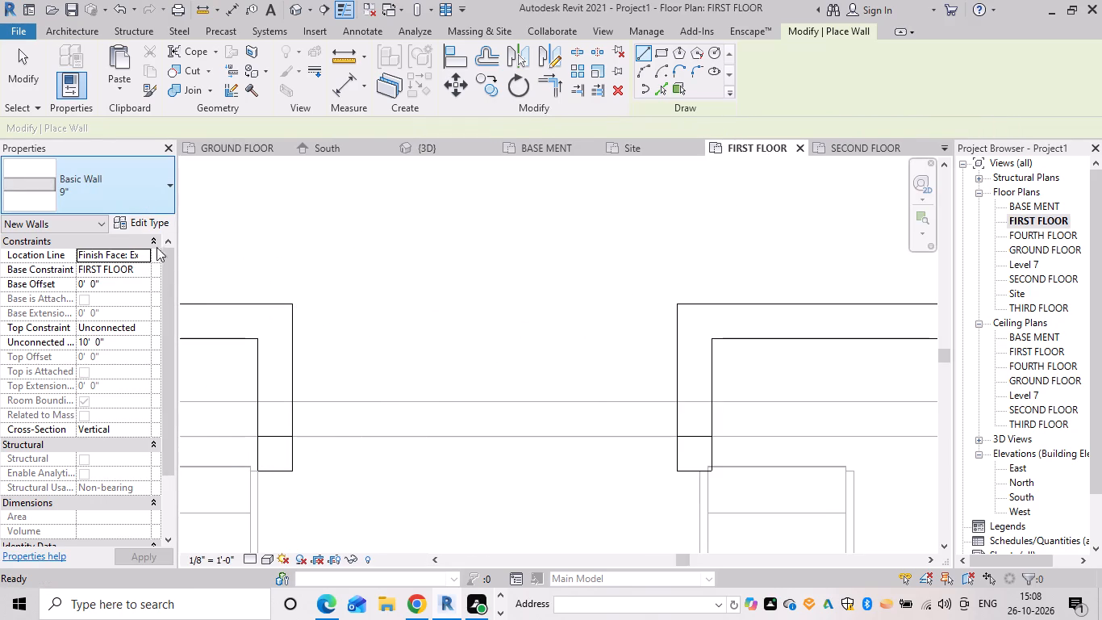
left_click(111, 186)
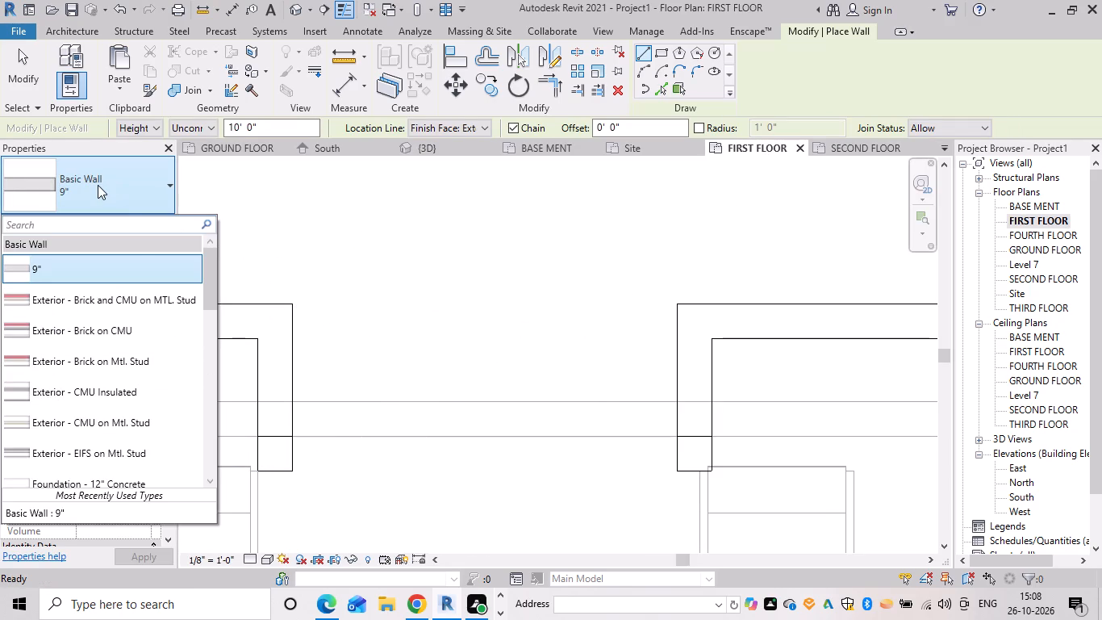
scroll(164, 325, "down", 20)
scroll(164, 325, "down", 7)
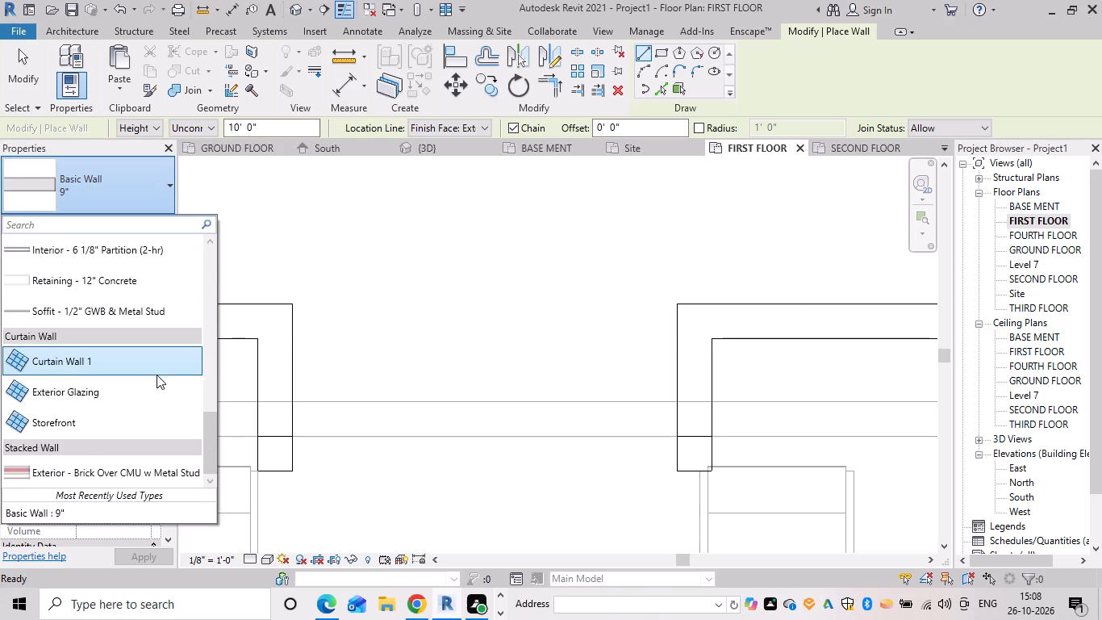
left_click(150, 413)
left_click(291, 303)
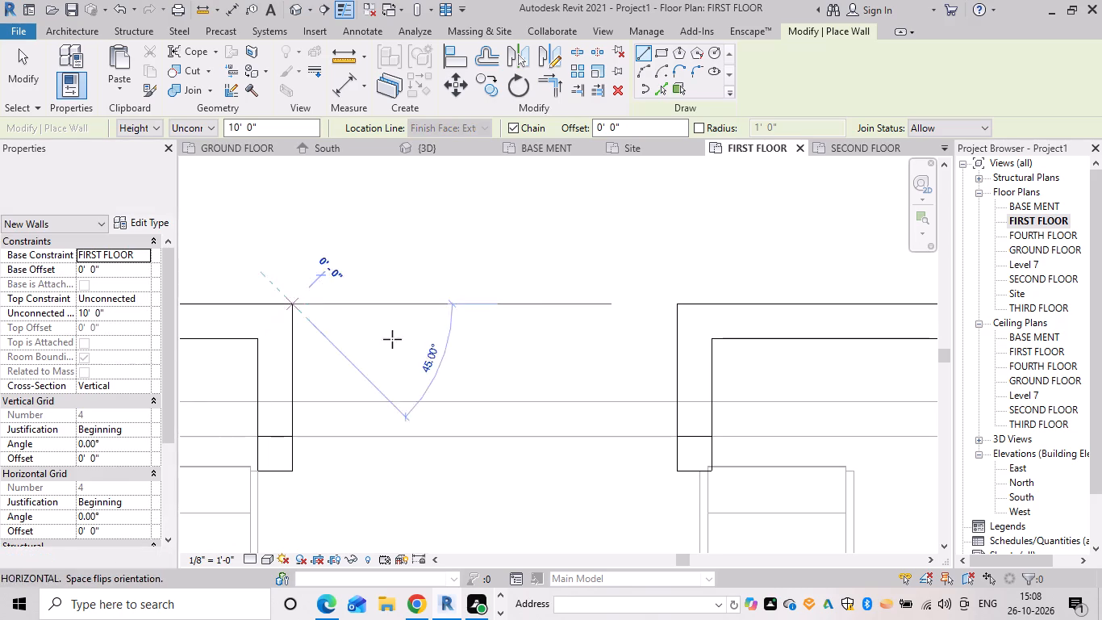
key("space")
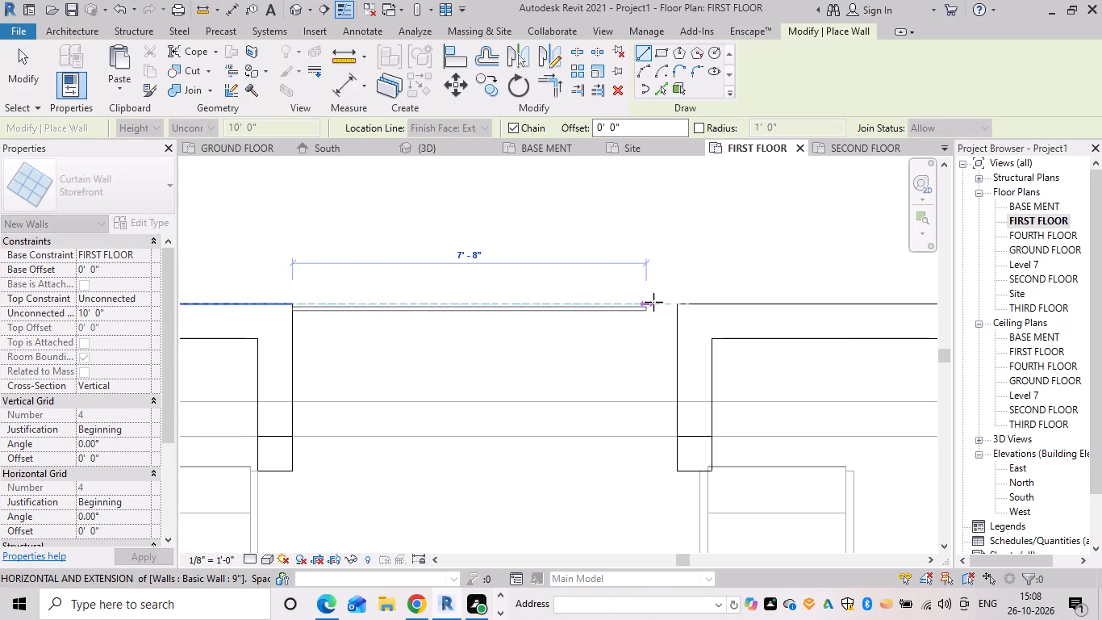
left_click(674, 302)
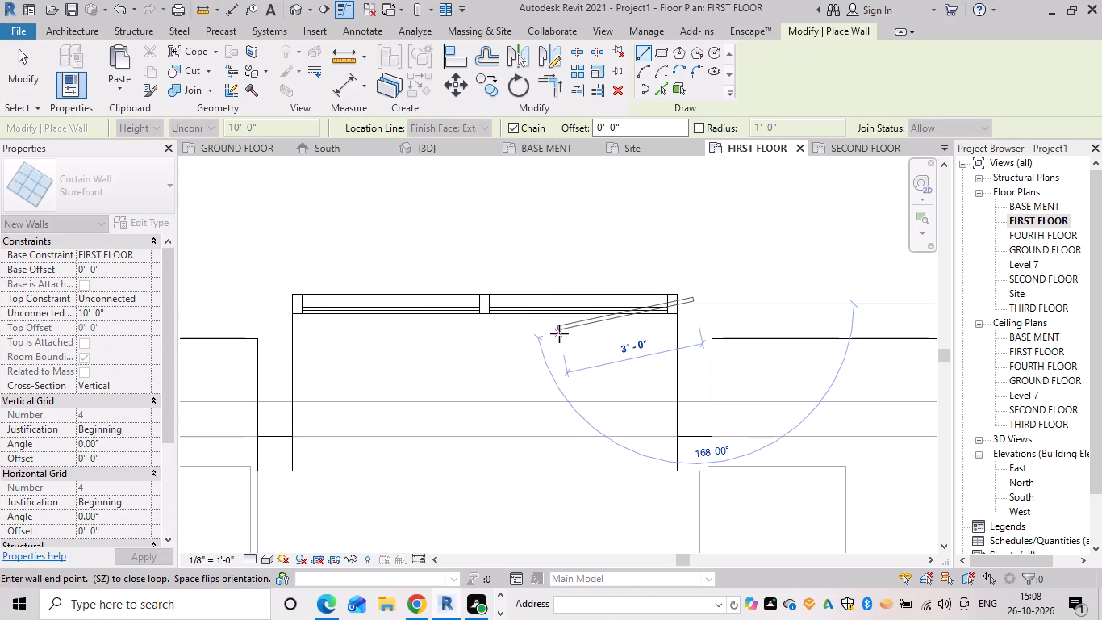
key("Escape")
key("Escape")
left_click_drag(586, 346, 551, 298)
key("Escape")
key("Escape")
key("Escape")
key("Escape")
key("Escape")
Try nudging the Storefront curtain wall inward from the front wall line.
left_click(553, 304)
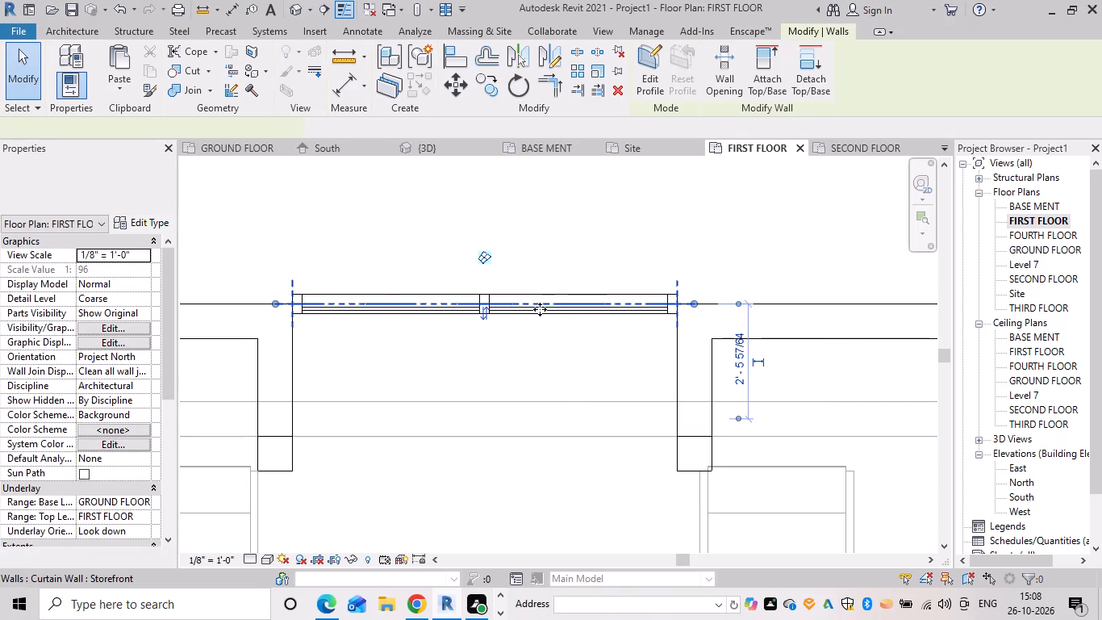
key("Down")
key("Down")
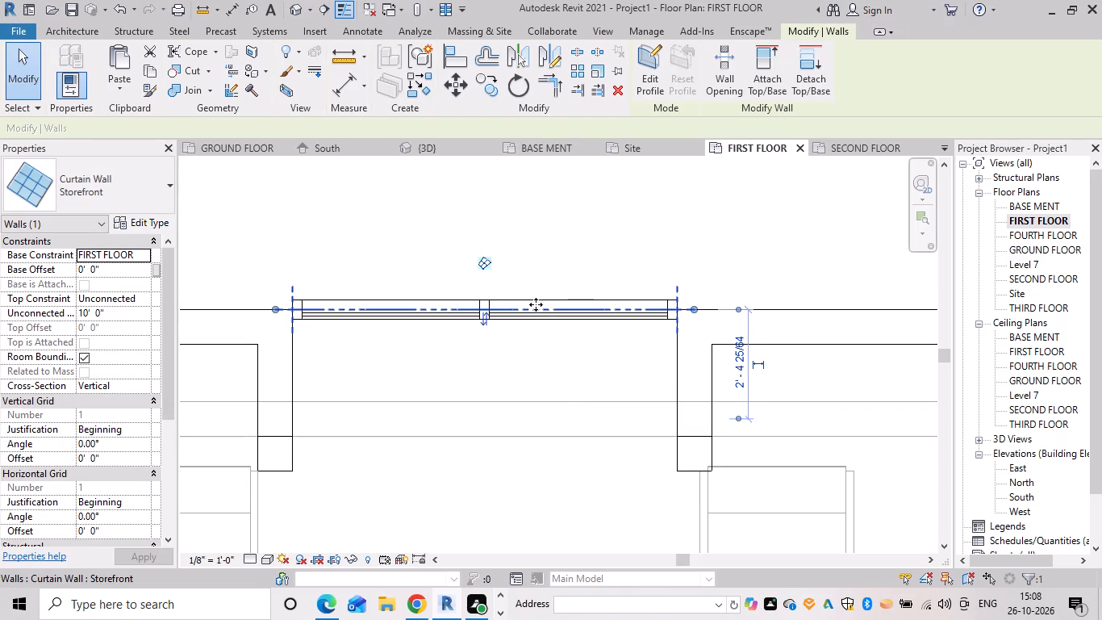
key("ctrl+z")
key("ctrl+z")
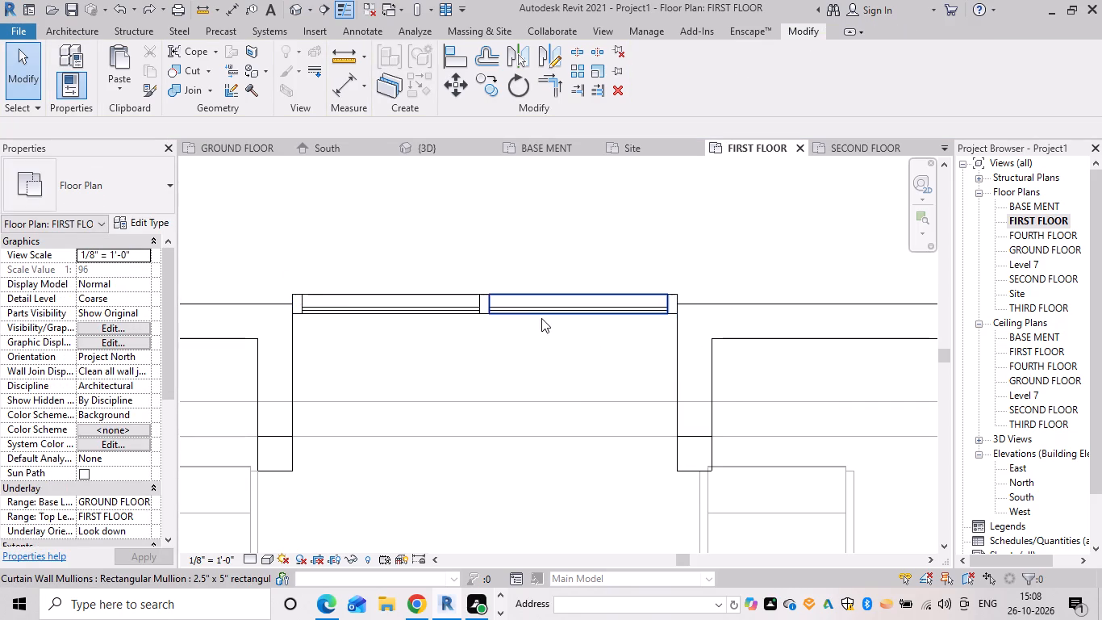
Undo the Storefront curtain wall and redraw it across the middle opening near the front wall's mid-thickness, 10' 0" high.
key("ctrl+z")
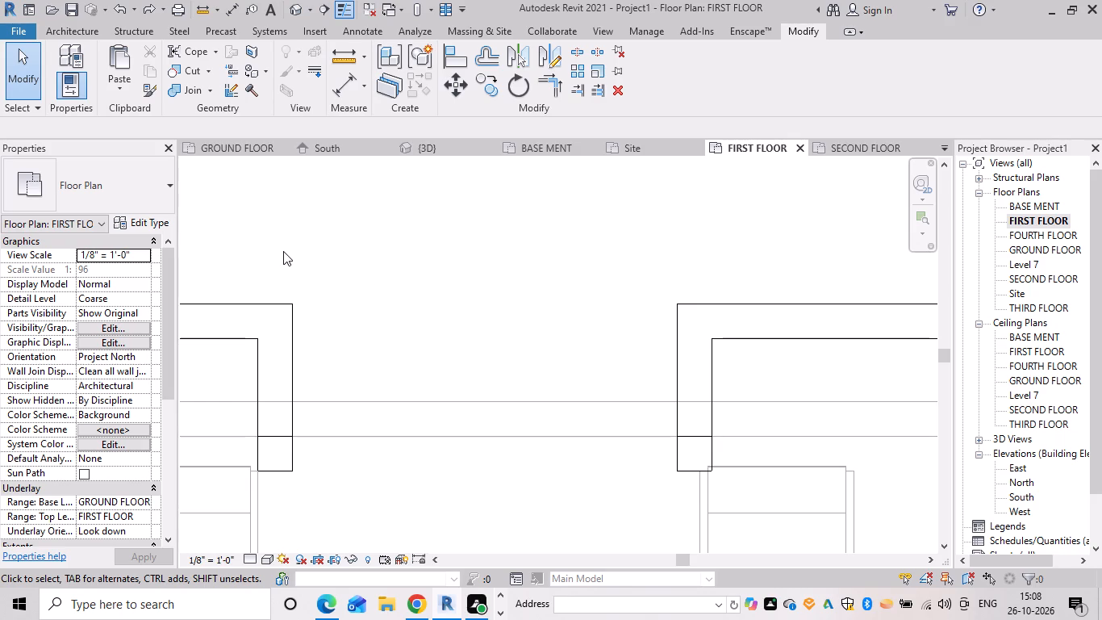
key("w")
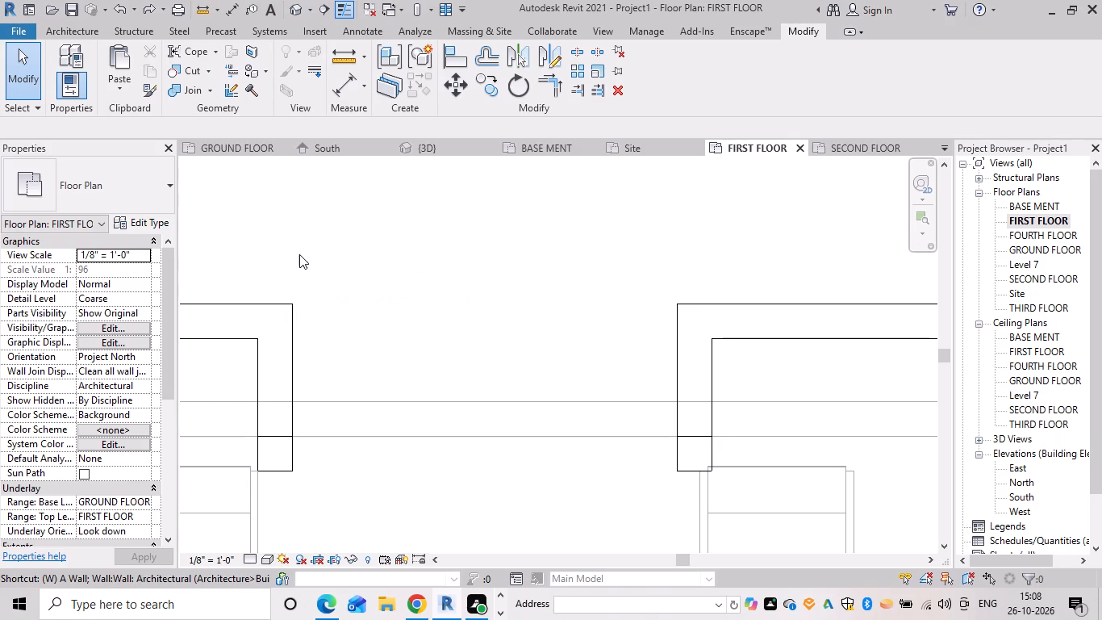
key("a")
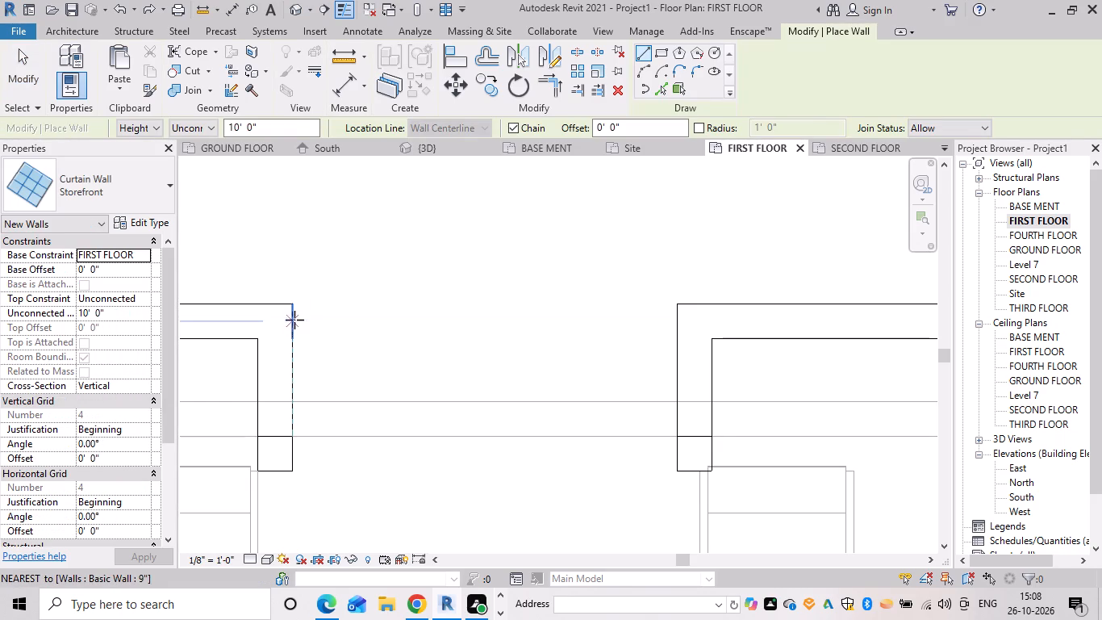
left_click(294, 320)
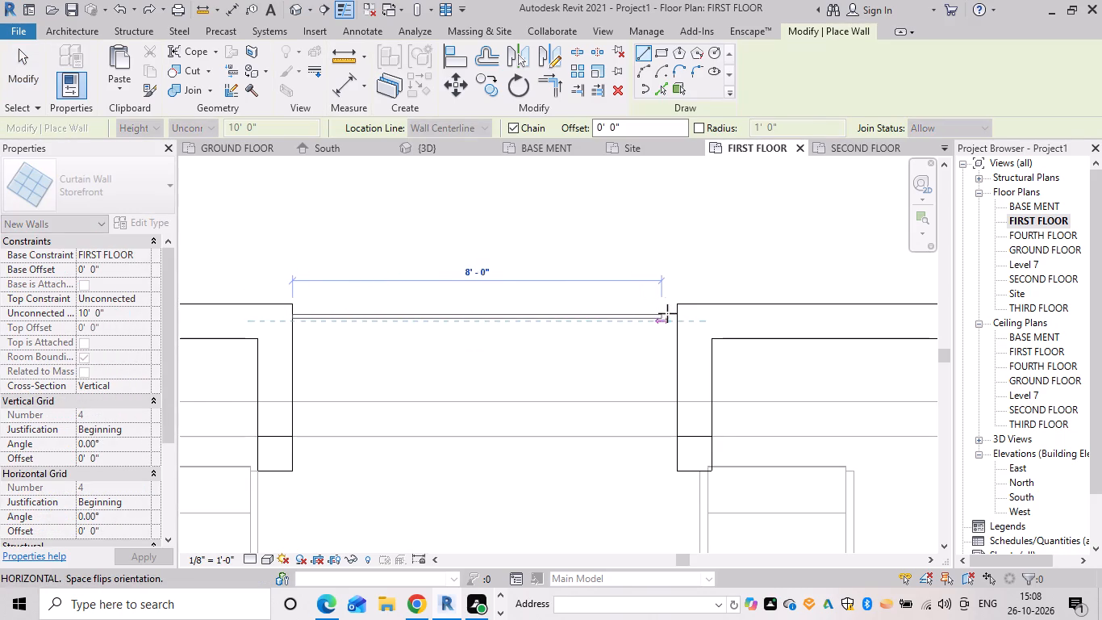
left_click(672, 313)
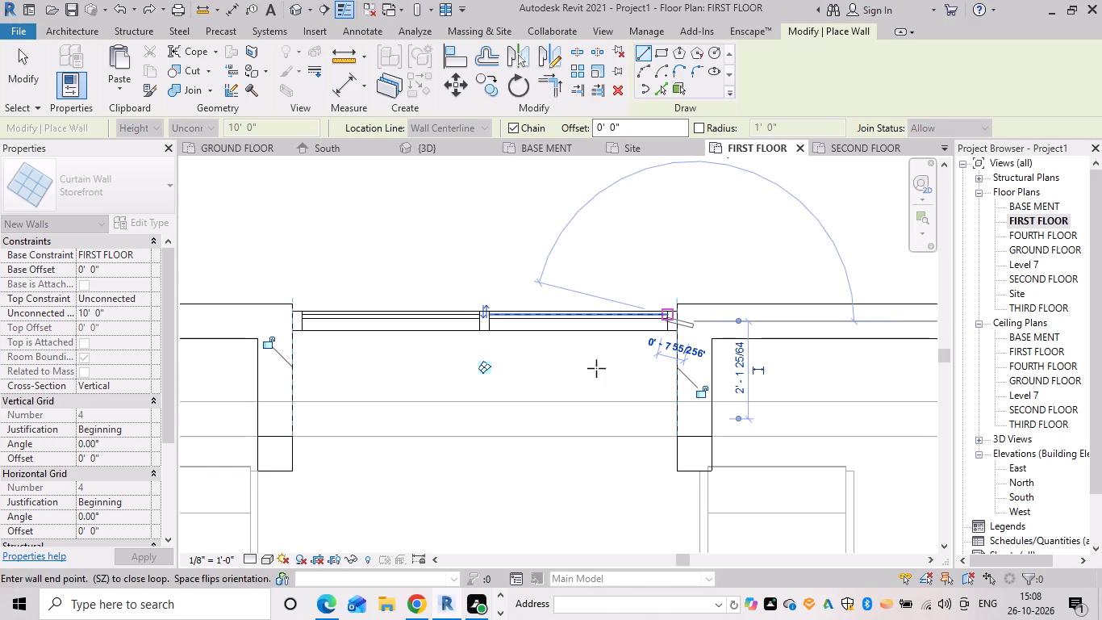
key("Escape")
key("Escape")
key("Escape")
key("Escape")
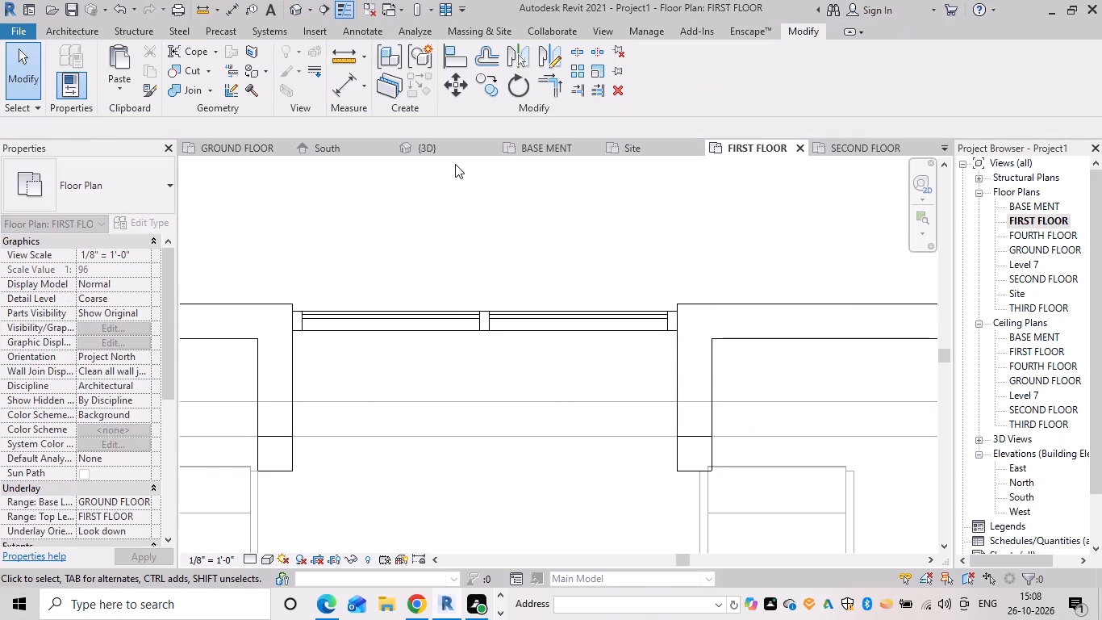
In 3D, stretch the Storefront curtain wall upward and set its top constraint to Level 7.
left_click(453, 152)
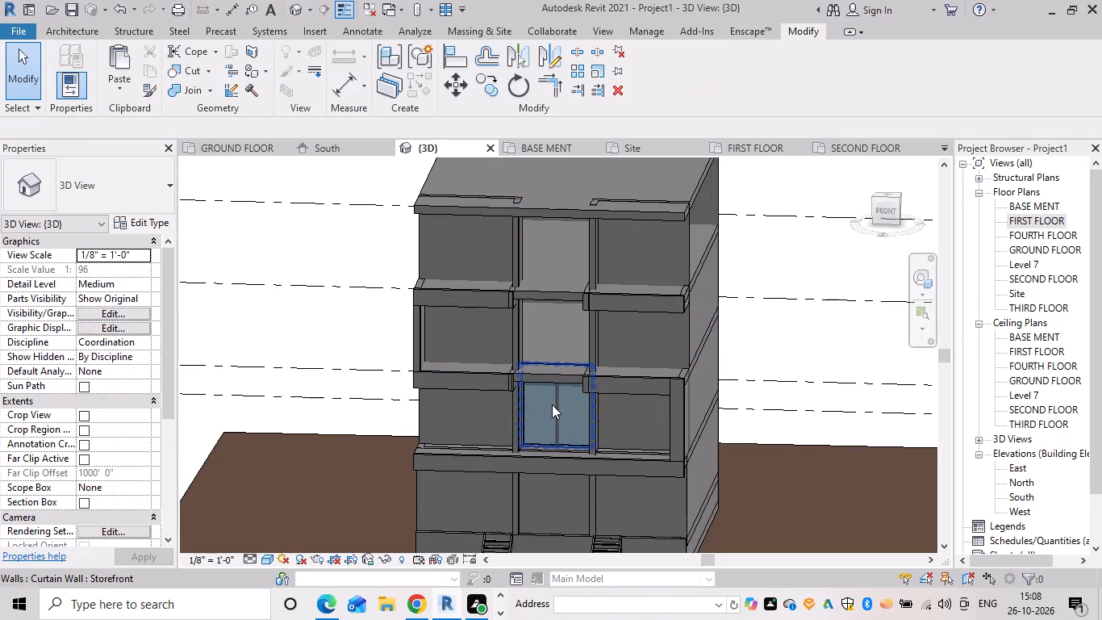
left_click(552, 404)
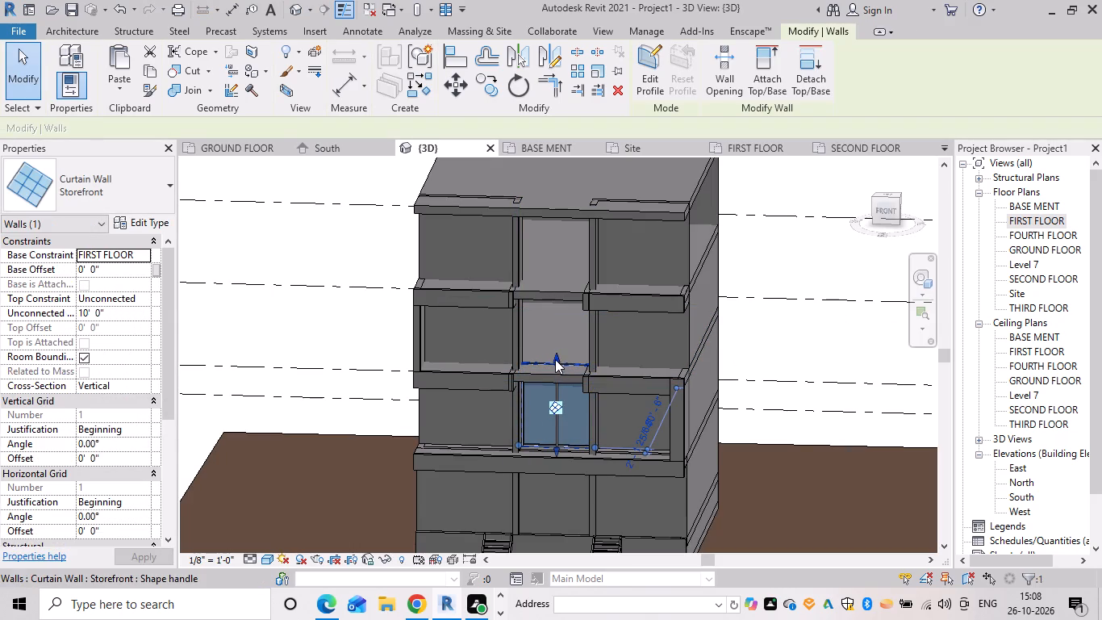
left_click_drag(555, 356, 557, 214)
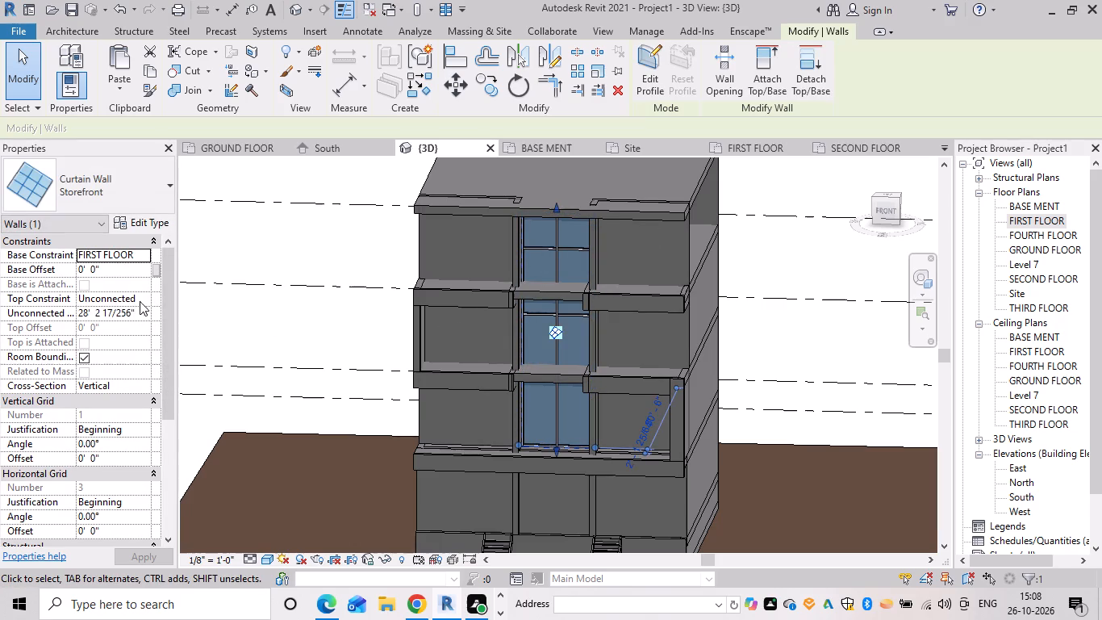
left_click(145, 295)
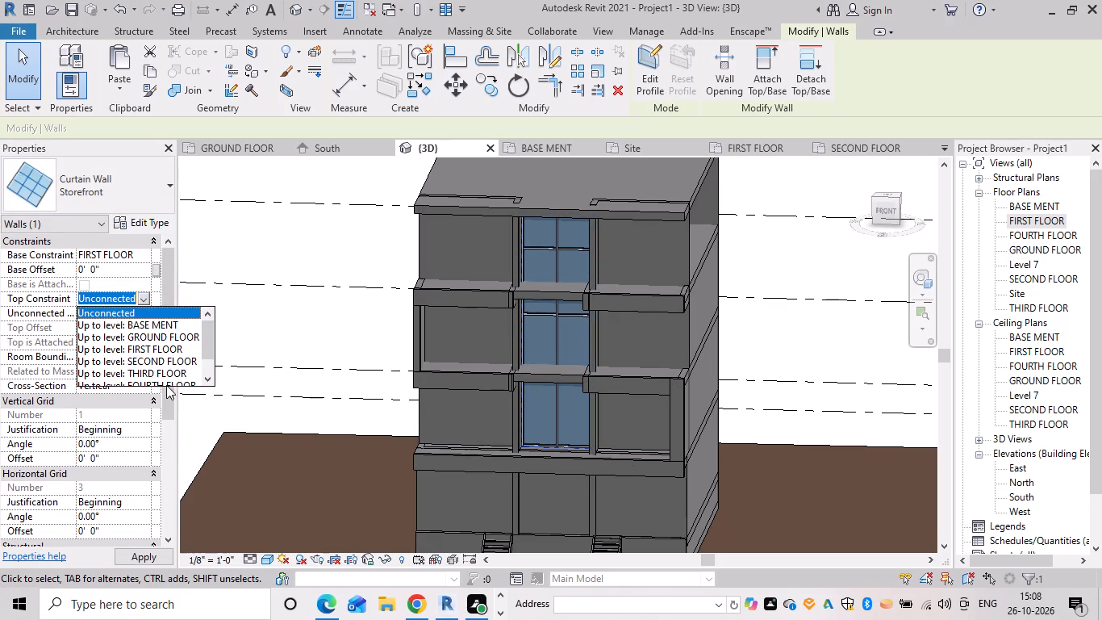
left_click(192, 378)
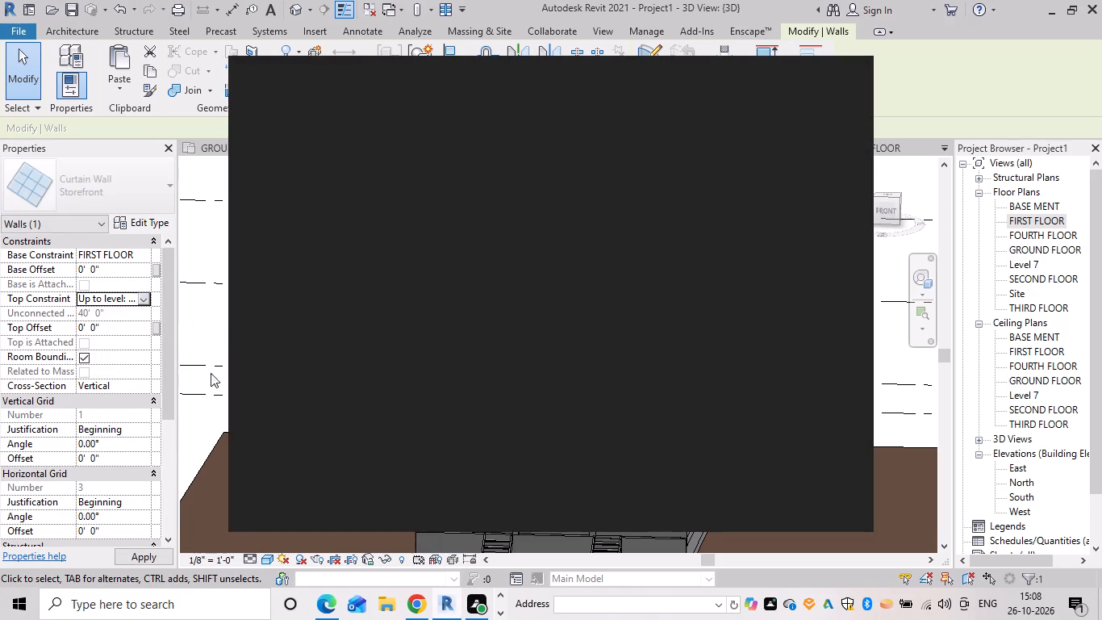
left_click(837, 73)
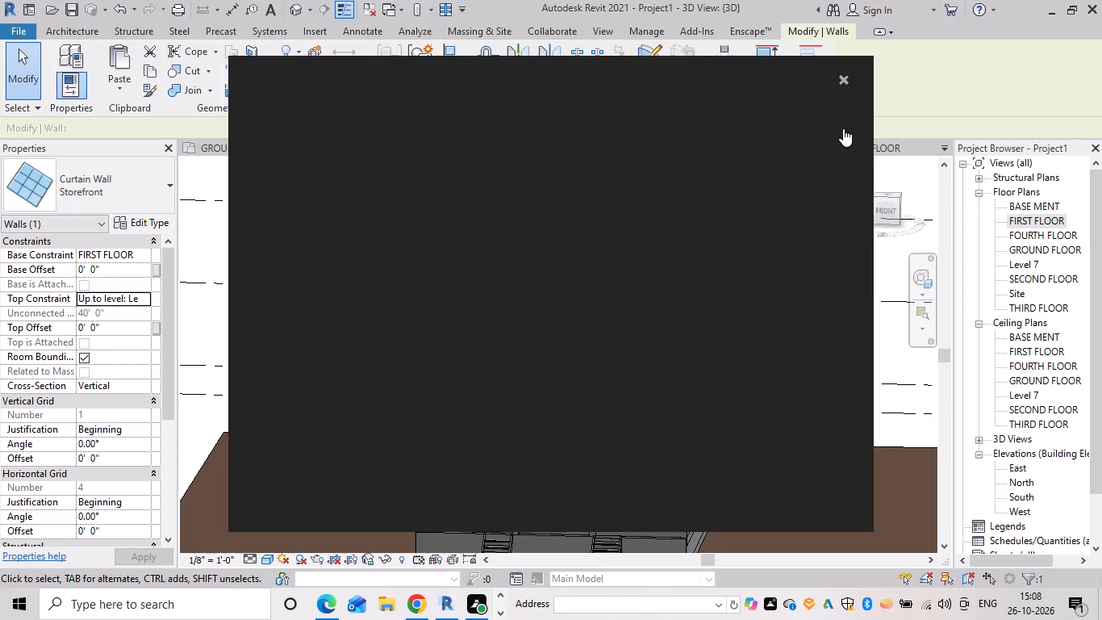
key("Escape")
Set the Storefront curtain wall's top constraint to Up to level: FOURTH FLOOR.
scroll(589, 306, "down", 4)
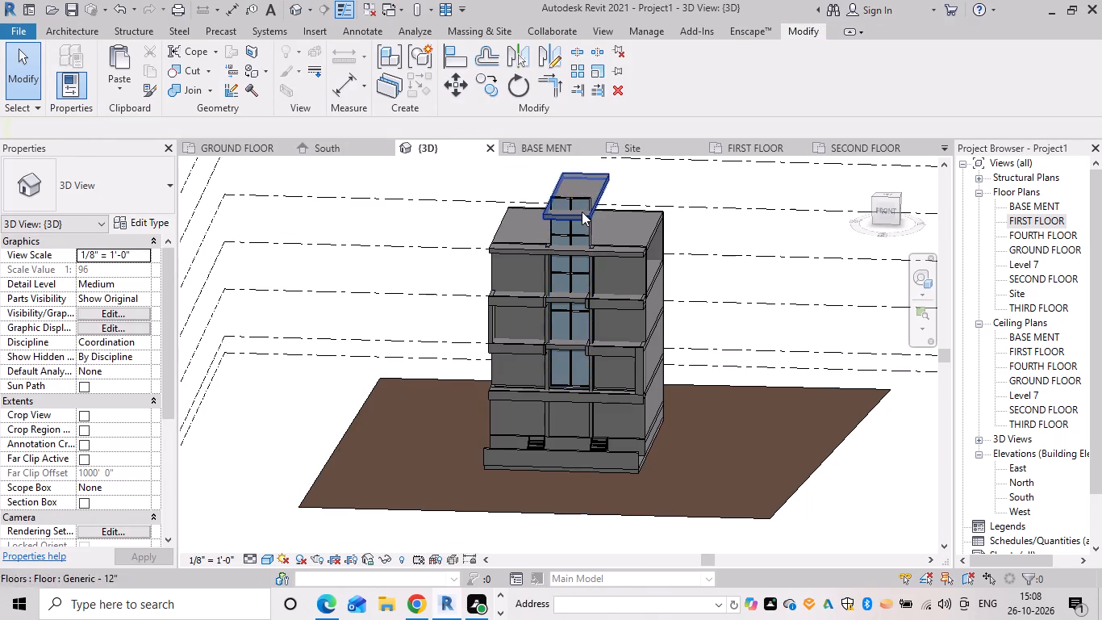
scroll(618, 241, "down", 3)
middle_click_drag(638, 280, 656, 227, "shift")
scroll(599, 213, "up", 3)
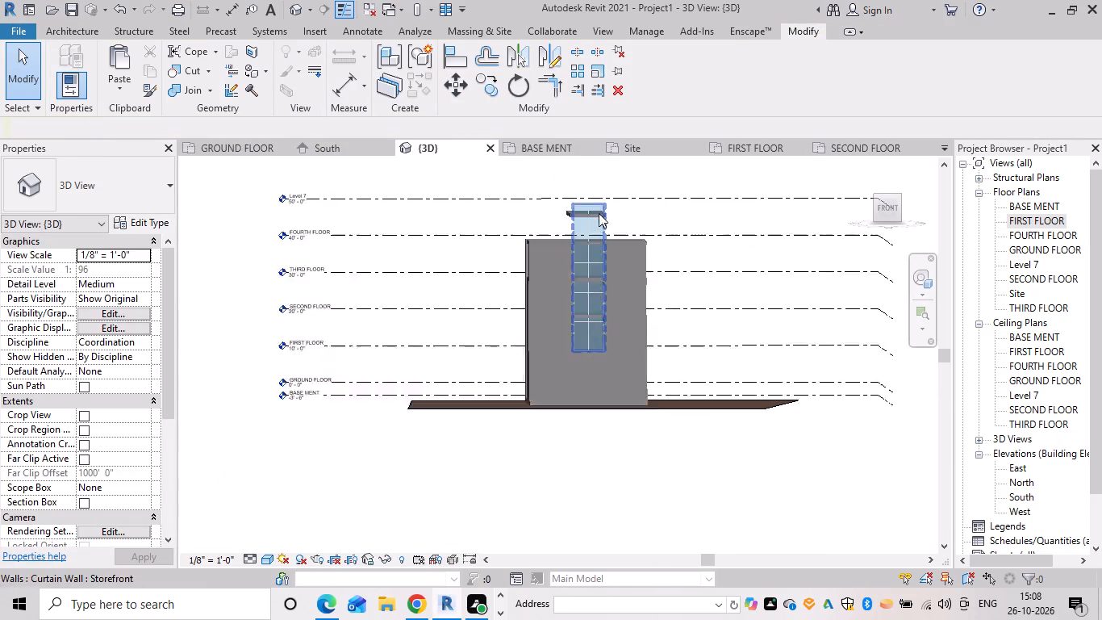
scroll(599, 213, "up", 1)
left_click(603, 228)
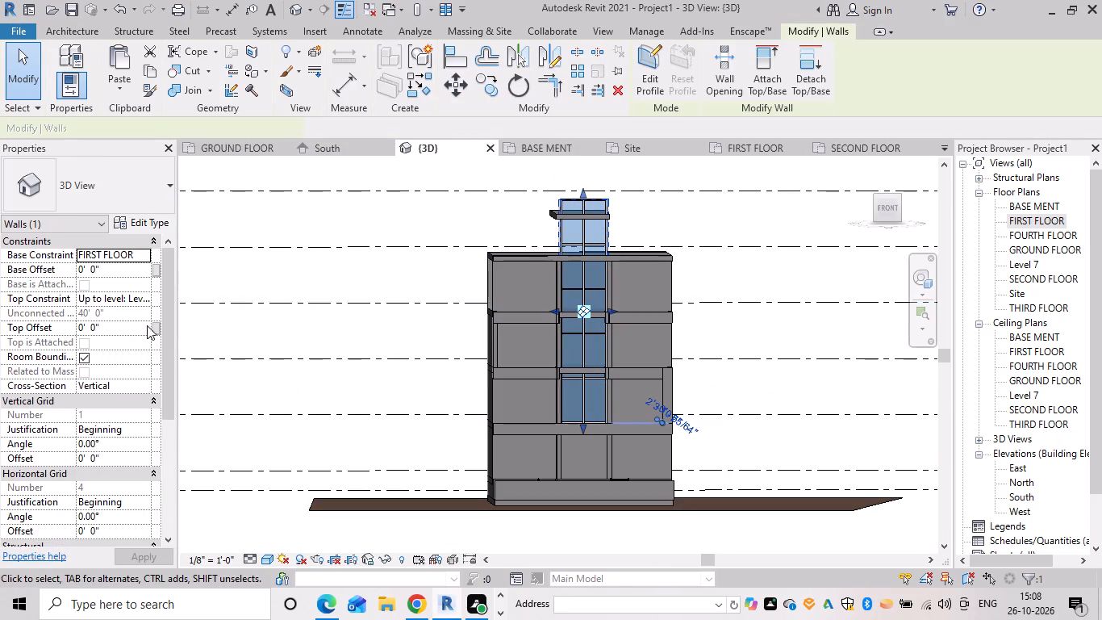
left_click(142, 297)
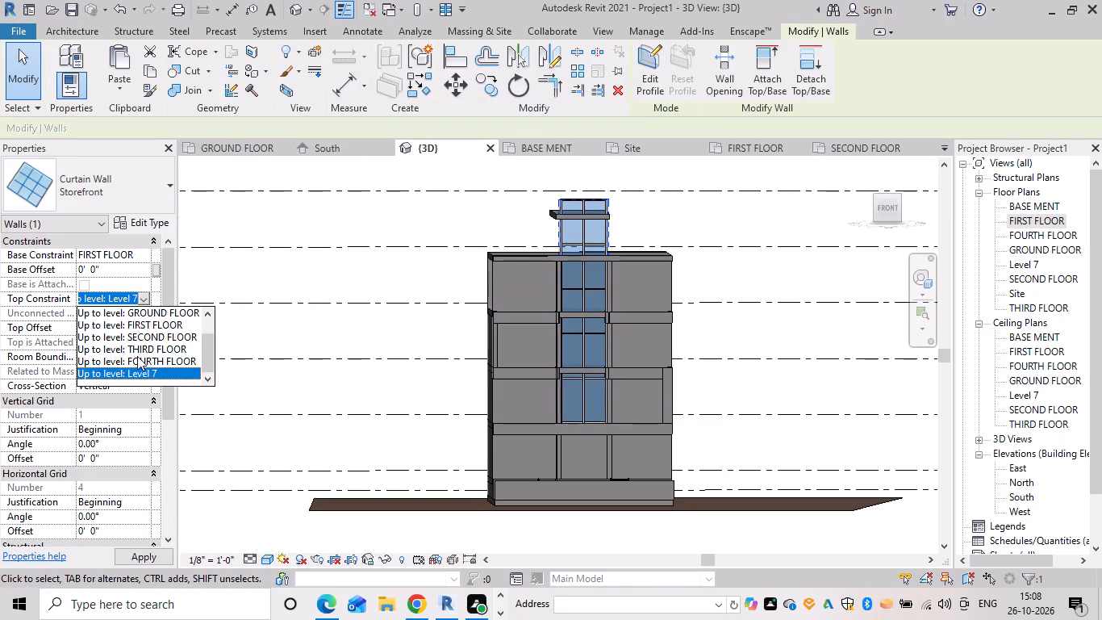
left_click(137, 356)
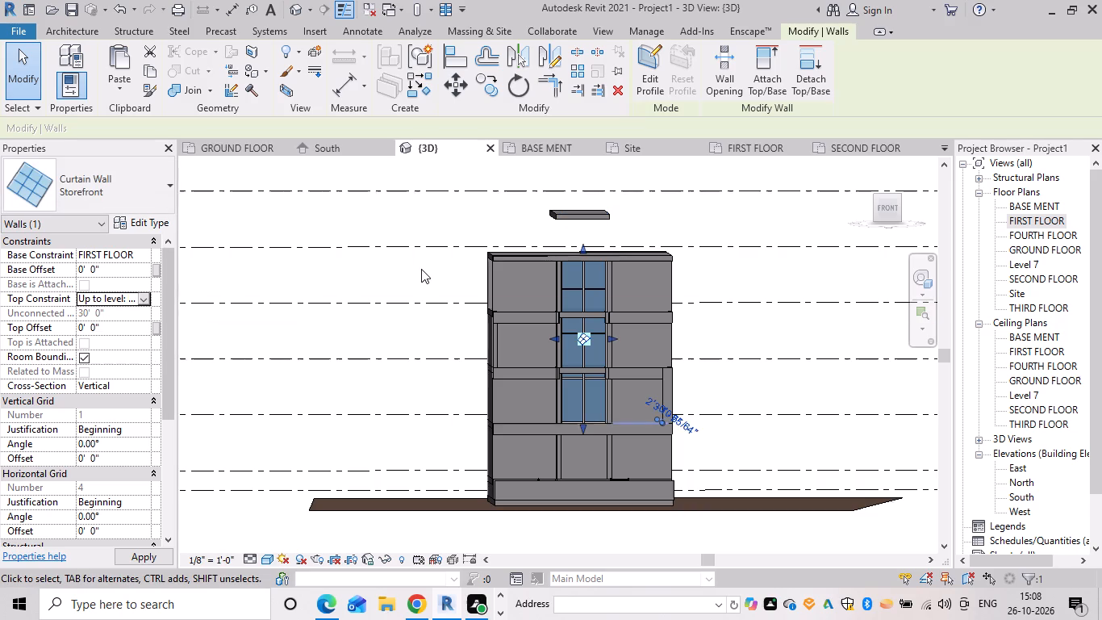
key("Escape")
Examine the multi-storey curtain wall in the middle bay from the side, close up and from the front.
scroll(567, 322, "down", 1)
middle_click_drag(659, 354, 605, 367, "shift")
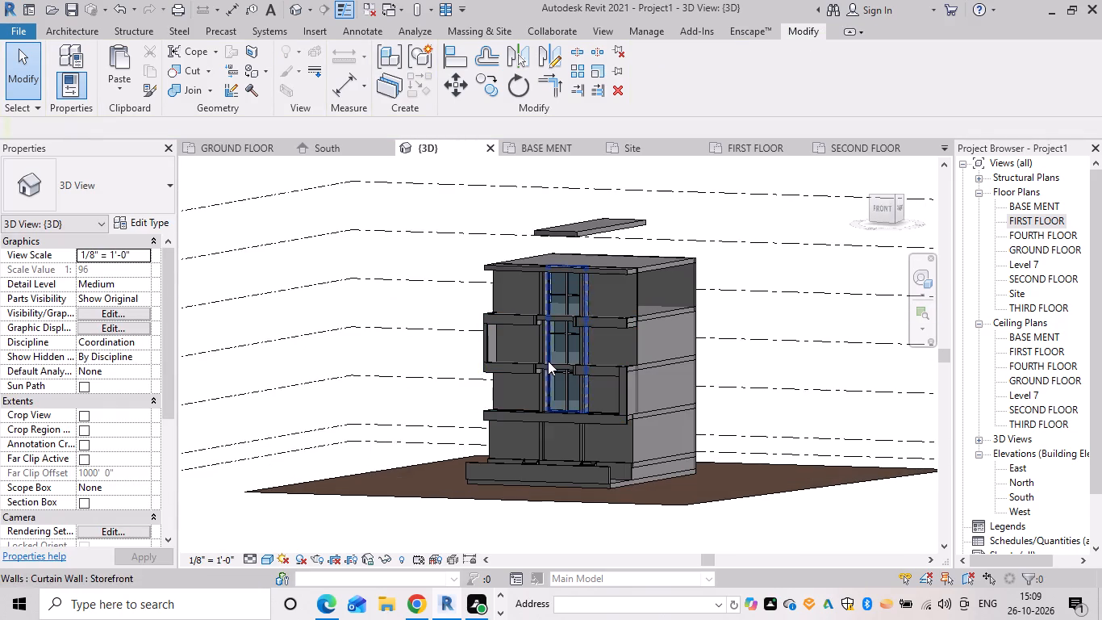
scroll(589, 402, "up", 2)
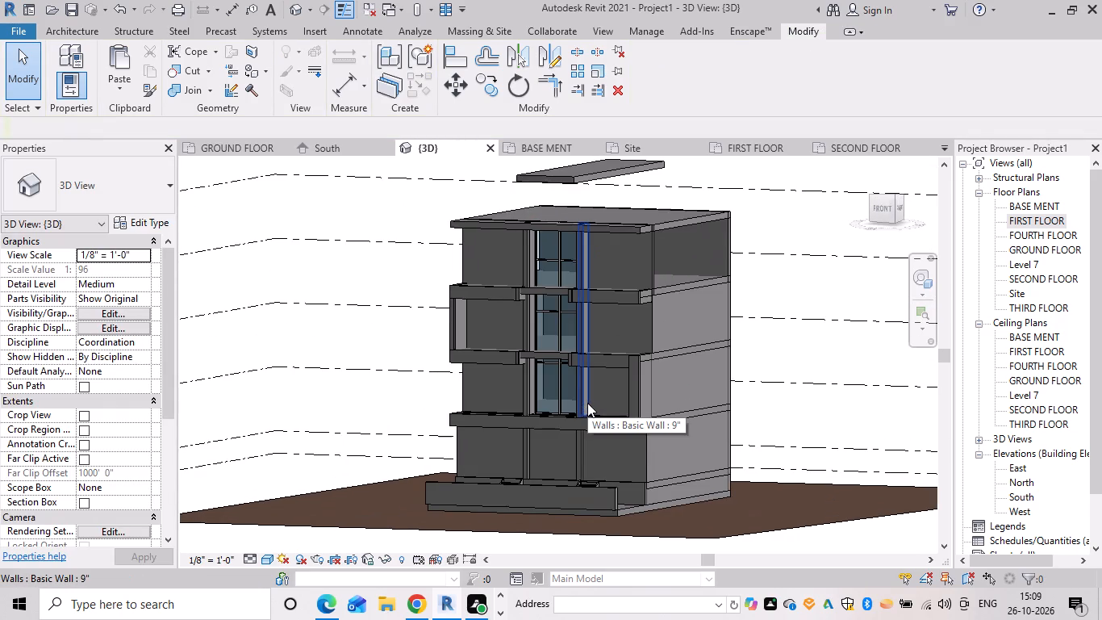
key("Escape")
scroll(553, 464, "up", 4)
middle_click_drag(540, 459, 568, 438, "shift")
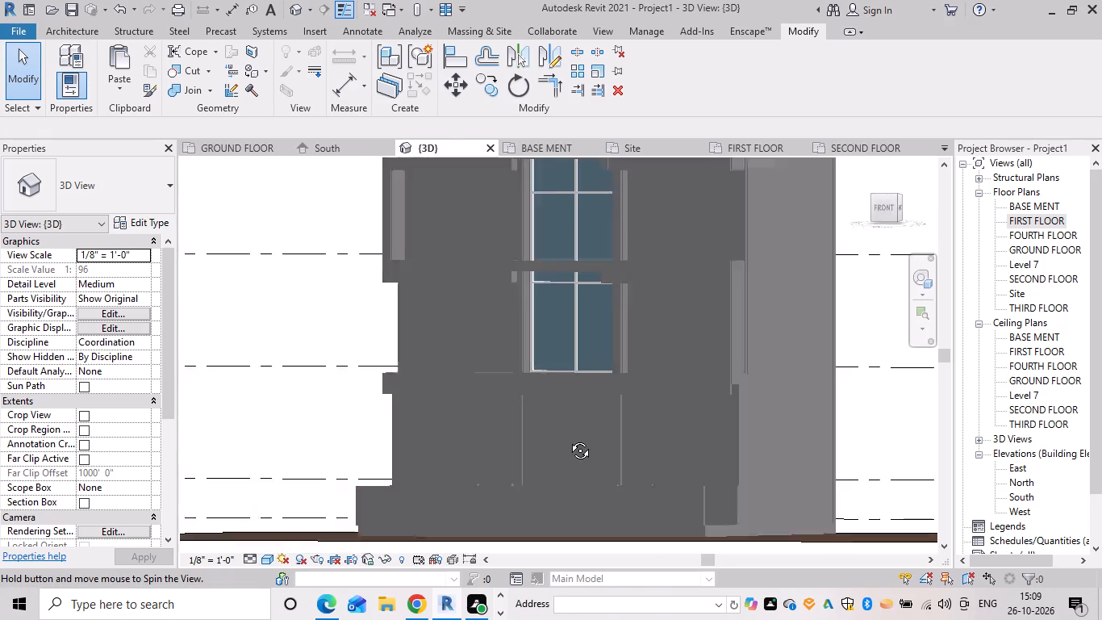
middle_click_drag(568, 438, 578, 431, "shift")
key("Escape")
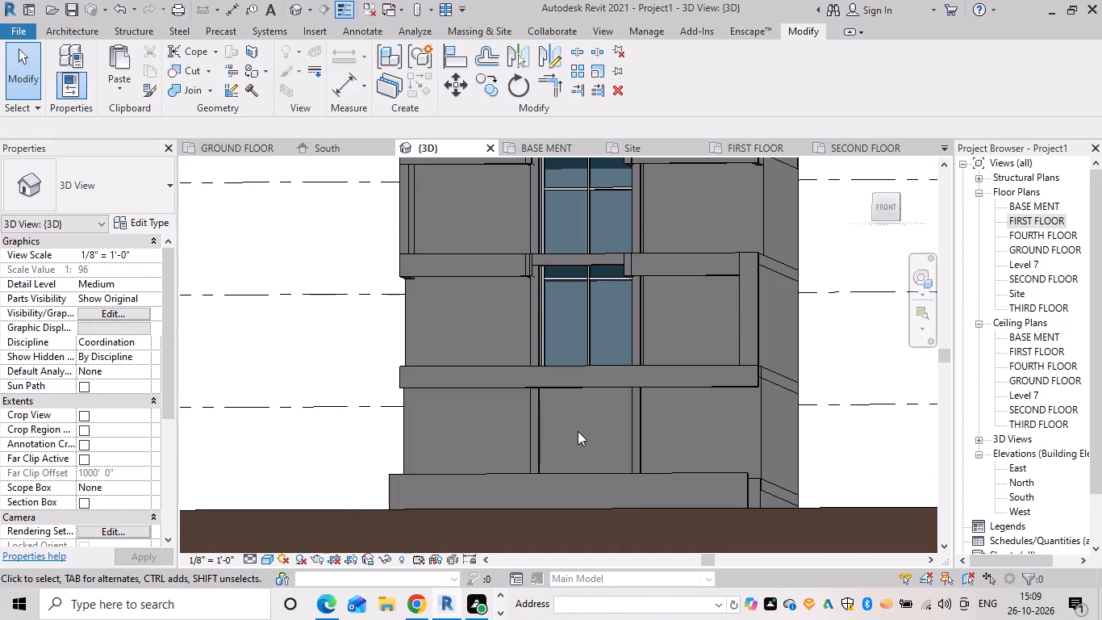
scroll(578, 431, "down", 3)
middle_click_drag(572, 434, 594, 484, "shift")
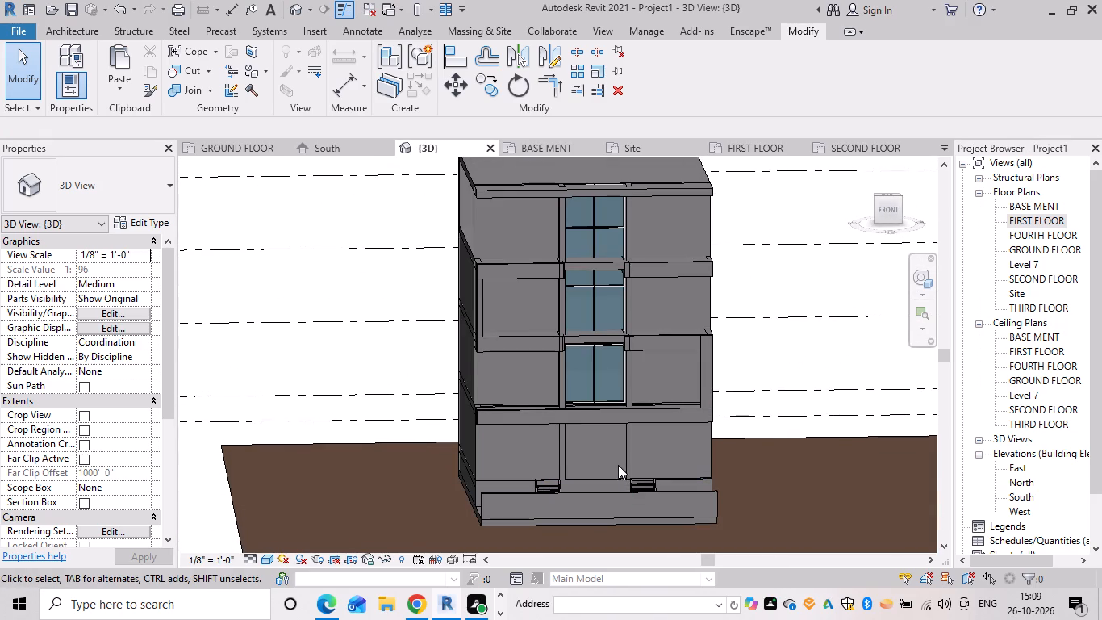
scroll(607, 387, "up", 3)
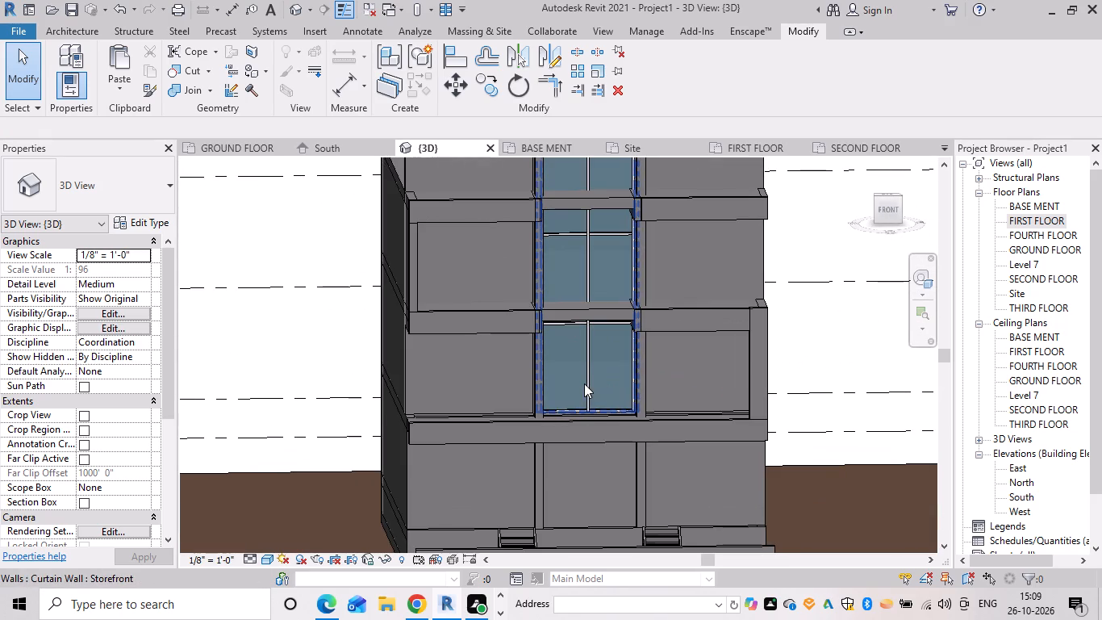
In the Storefront curtain wall's type properties, set the vertical grid spacing to 100'.
left_click(608, 394)
left_click(606, 404)
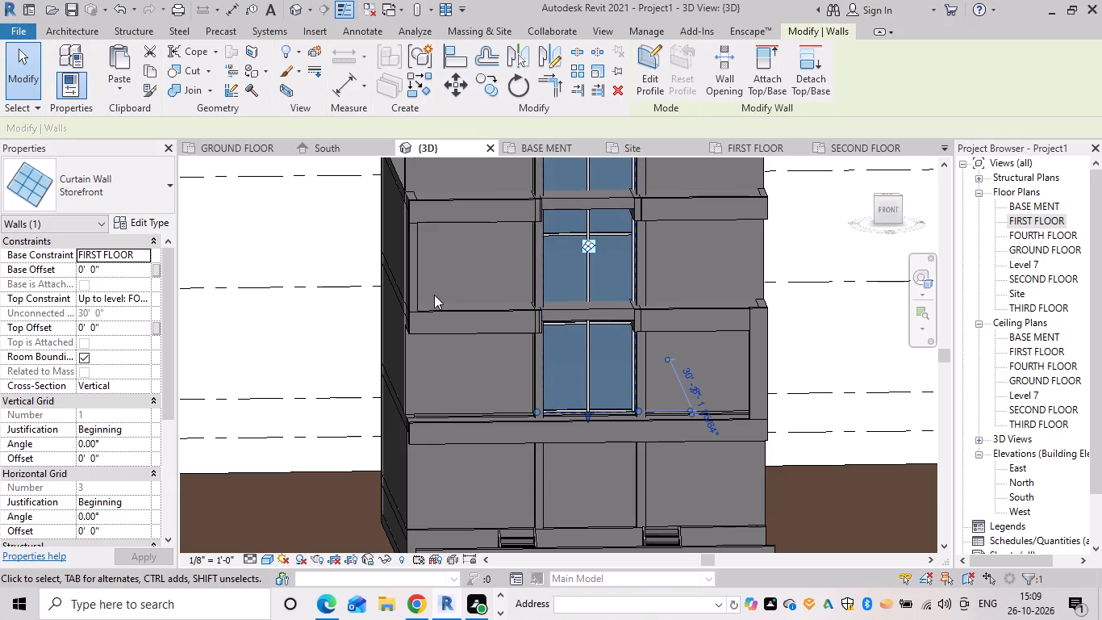
left_click(157, 220)
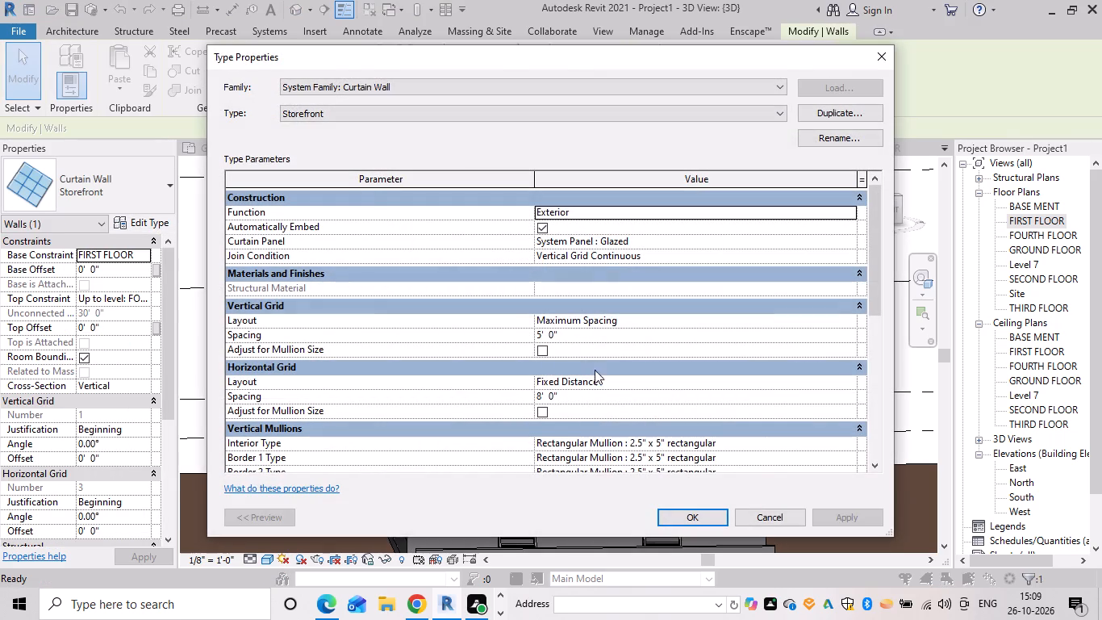
left_click(590, 332)
key("BackSpace")
type("100'")
key("Return")
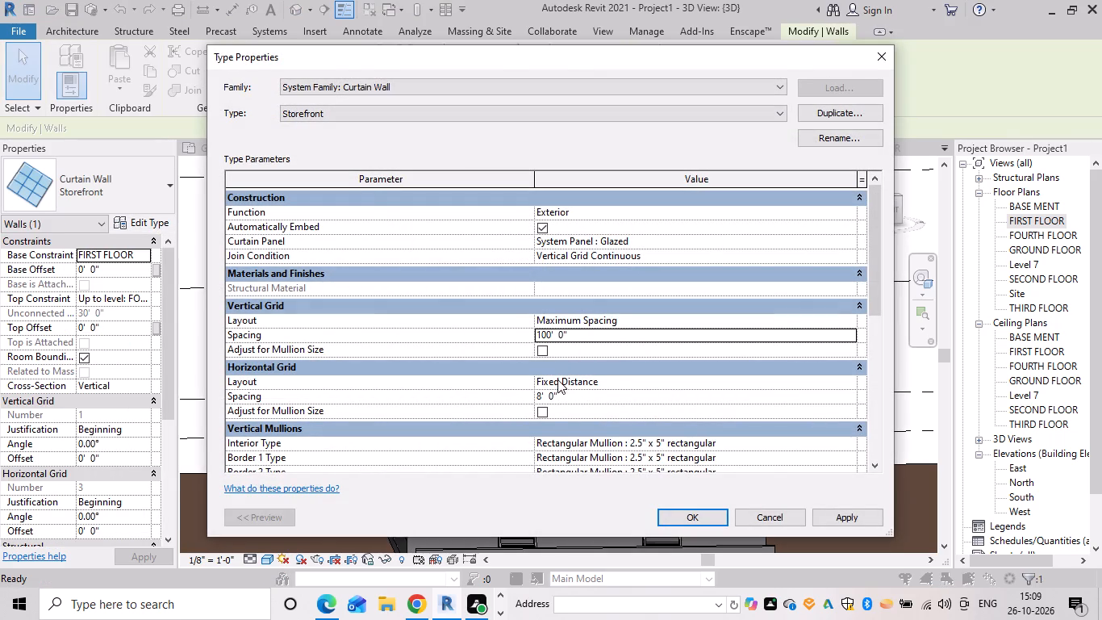
Set the Storefront type's horizontal grid spacing to 100' and apply the type changes.
left_click(559, 393)
key("BackSpace")
key("BackSpace")
key("BackSpace")
key("BackSpace")
key("BackSpace")
key("BackSpace")
key("BackSpace")
key("BackSpace")
key("BackSpace")
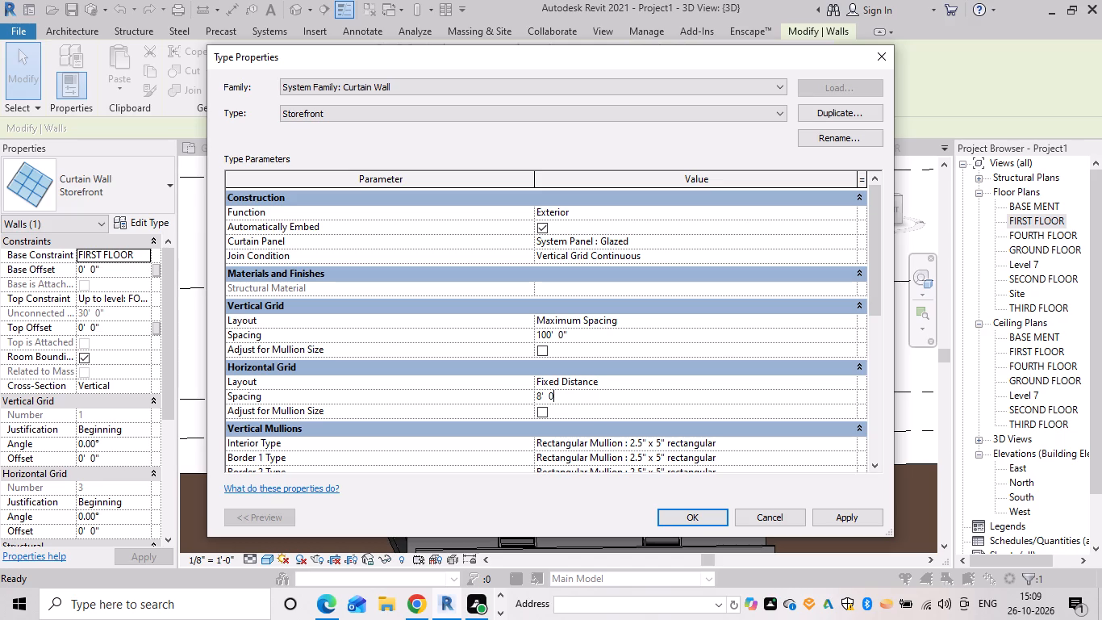
type("100'")
key("Return")
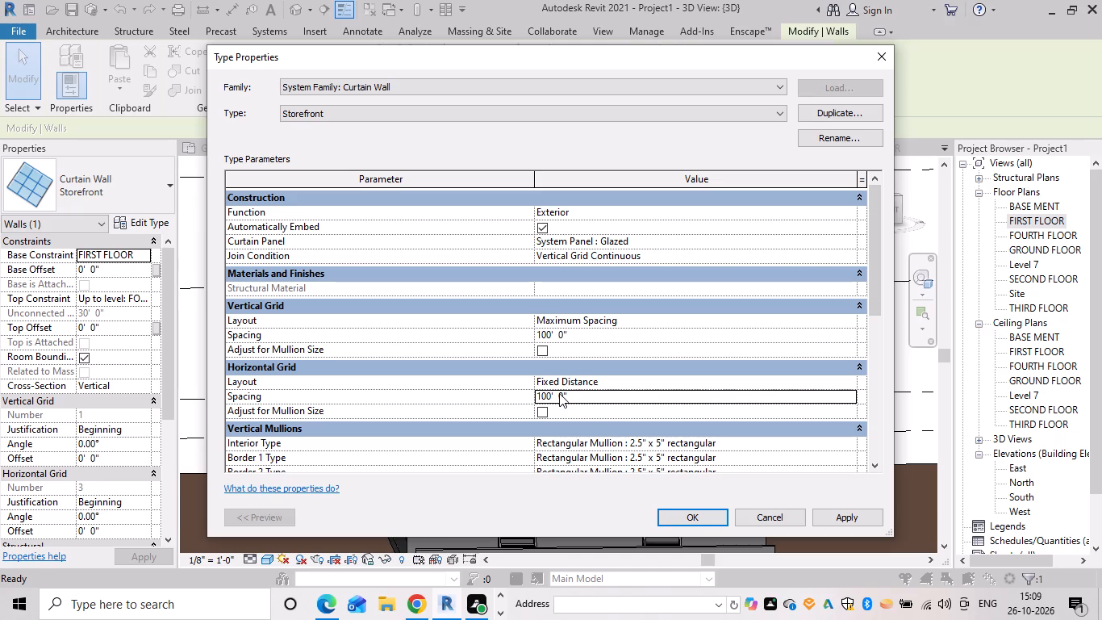
left_click(686, 524)
key("Escape")
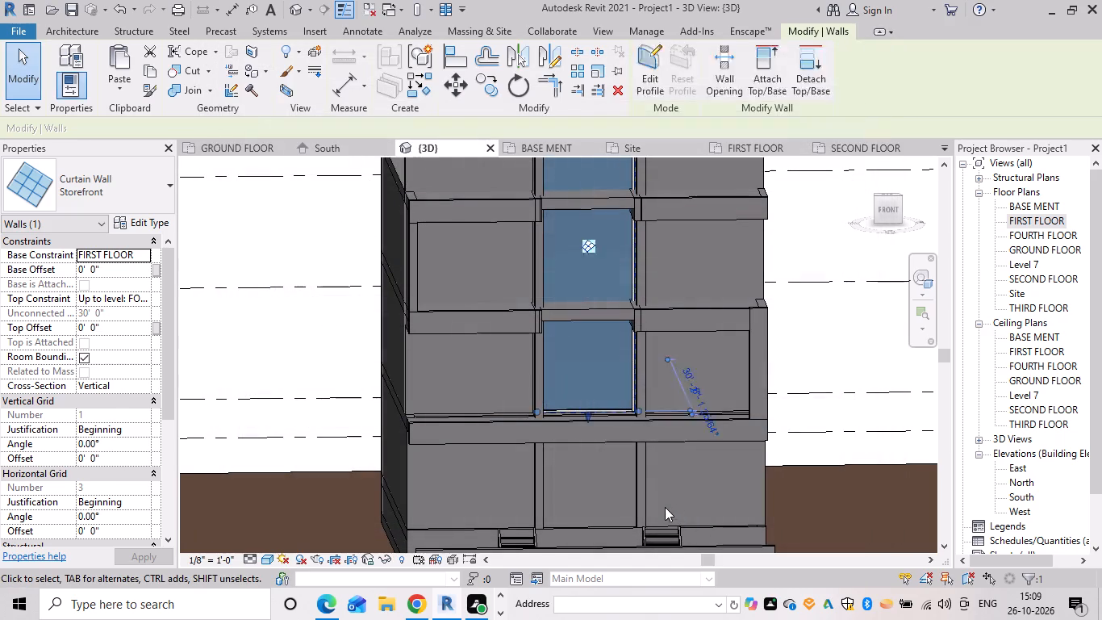
Lower the curtain wall's top edge slightly so its top mullion sits beneath the roof slab's upper surface.
scroll(667, 484, "down", 2)
middle_click_drag(691, 467, 632, 466, "shift")
scroll(581, 438, "down", 3)
scroll(542, 245, "up", 11)
scroll(580, 342, "up", 4)
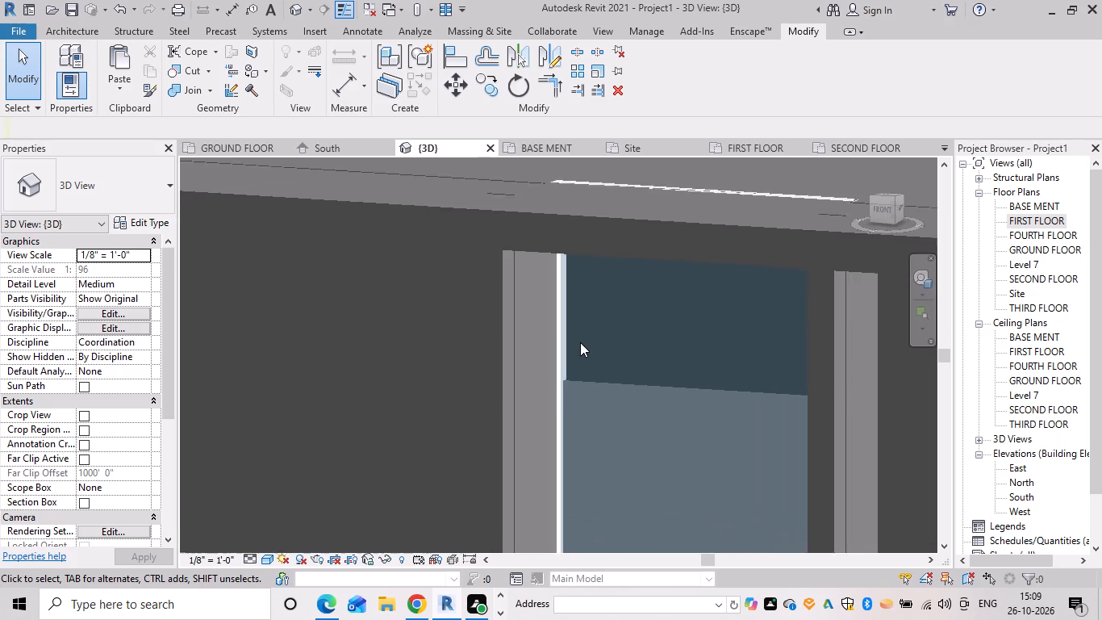
scroll(582, 295, "down", 1)
middle_click_drag(584, 305, 584, 346)
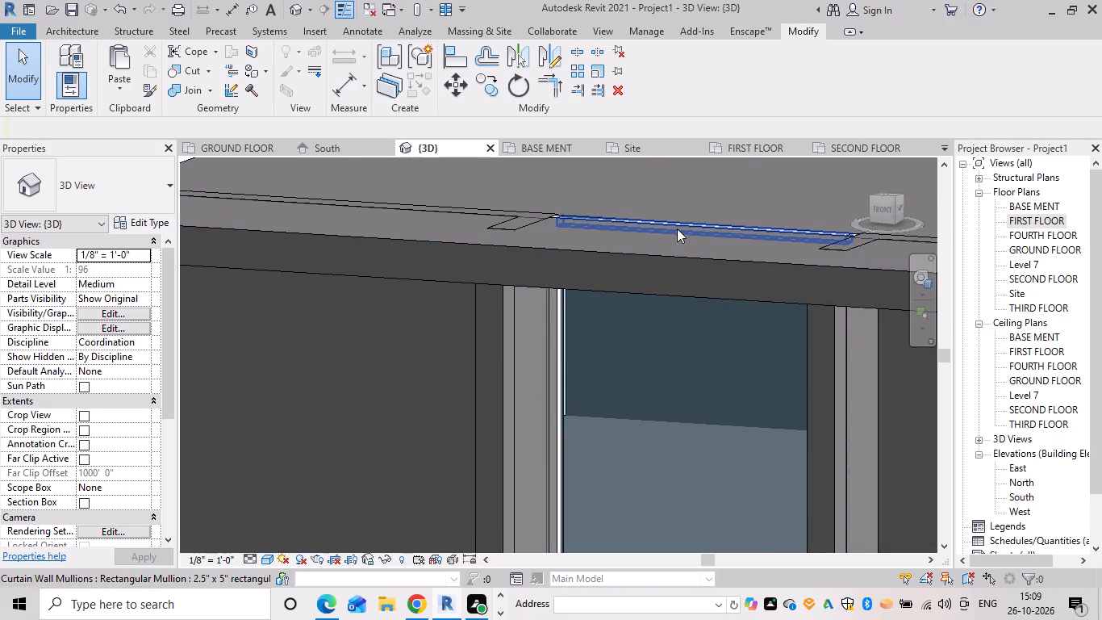
left_click(680, 221)
left_click_drag(705, 220, 705, 224)
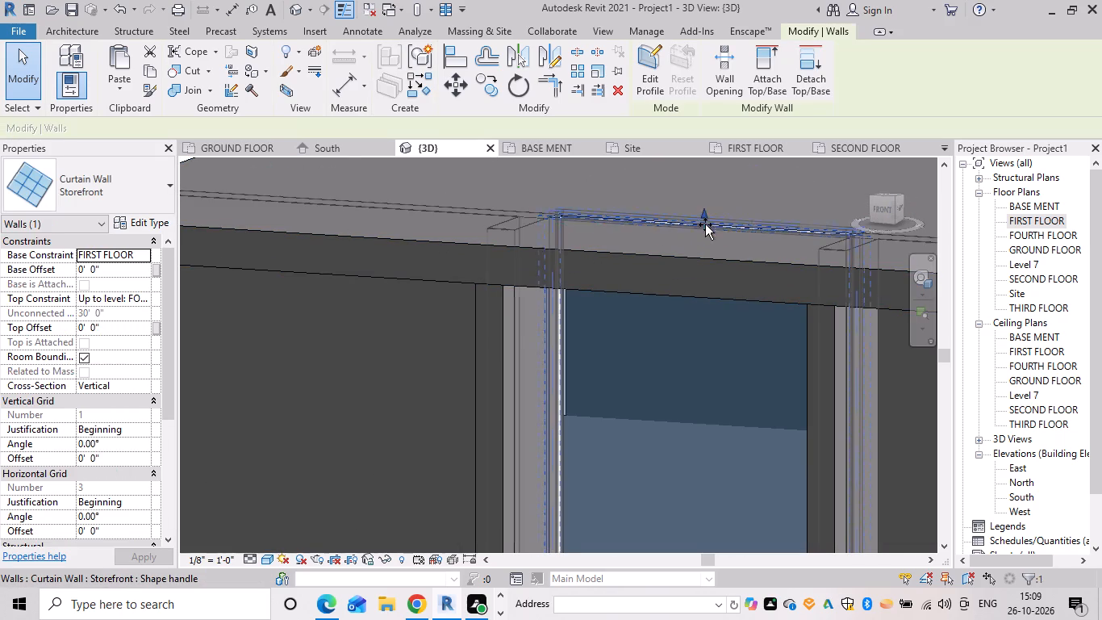
left_click_drag(705, 224, 706, 250)
key("Escape")
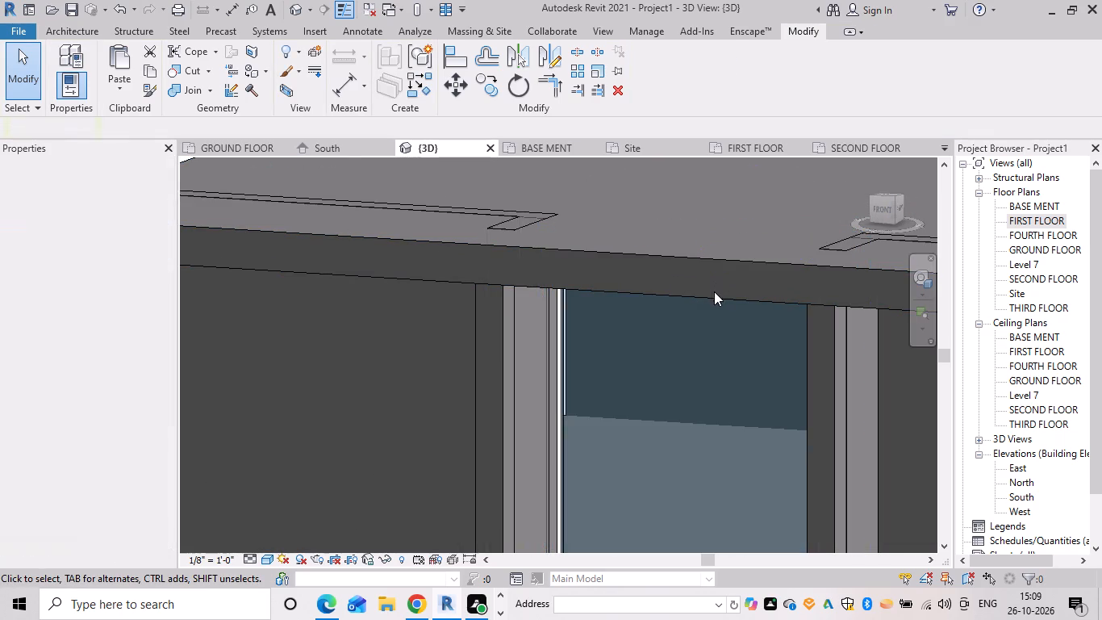
Examine the curtain wall and whole facade in 3D from below, from the front and from the side.
middle_click_drag(714, 281, 753, 201, "shift")
scroll(748, 229, "down", 6)
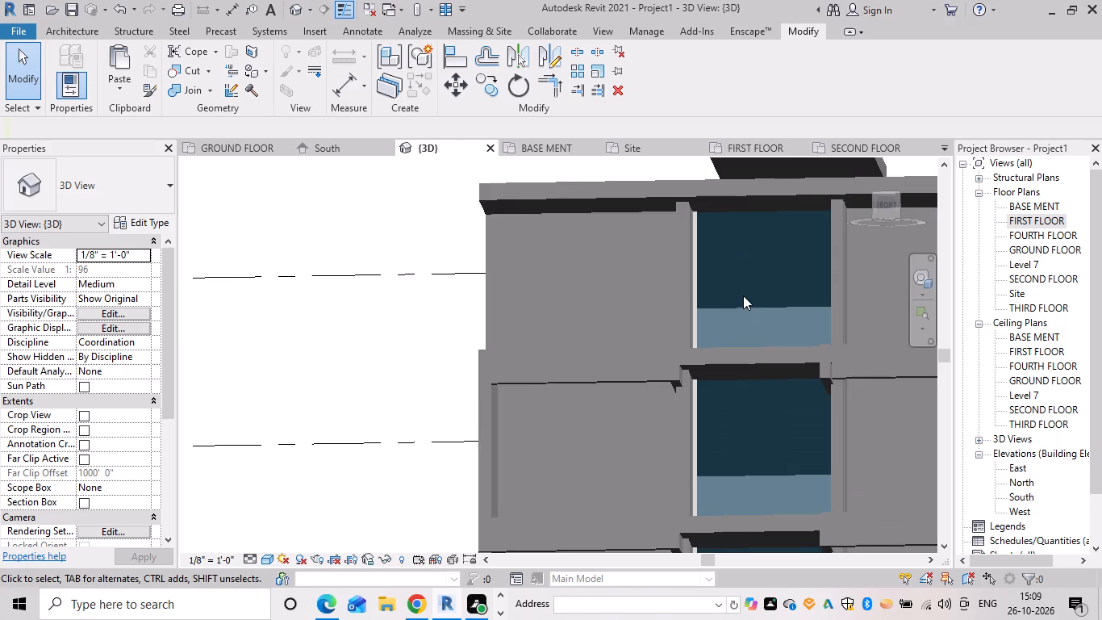
scroll(743, 295, "down", 1)
middle_click_drag(743, 295, 591, 179)
middle_click_drag(630, 199, 636, 252, "shift")
scroll(640, 254, "down", 6)
middle_click(700, 348, "shift")
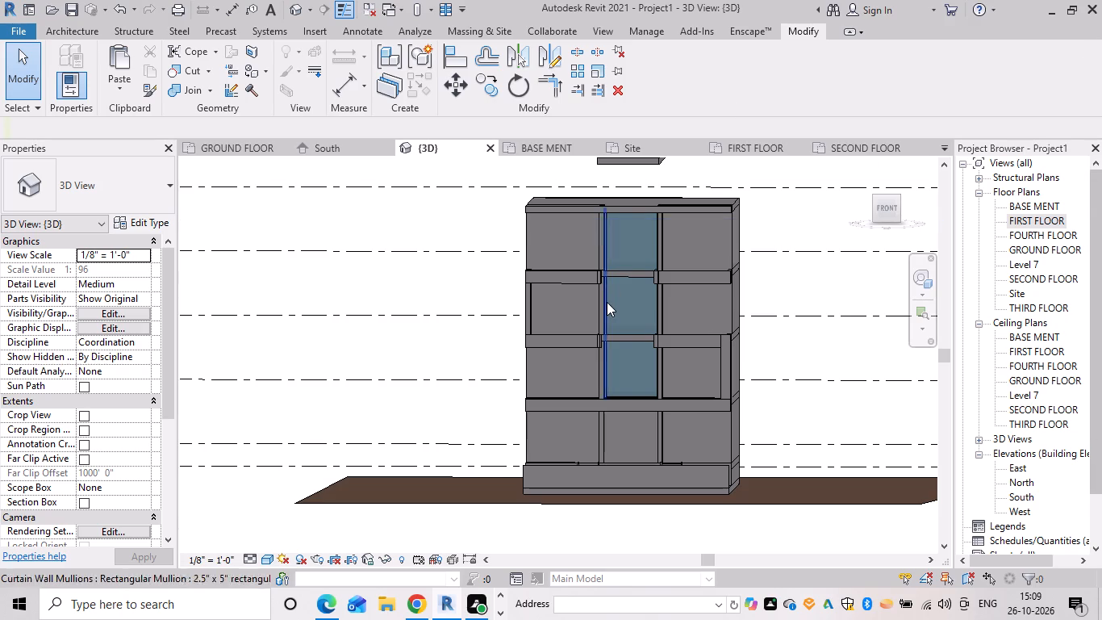
scroll(607, 303, "down", 2)
middle_click_drag(610, 310, 479, 369, "shift")
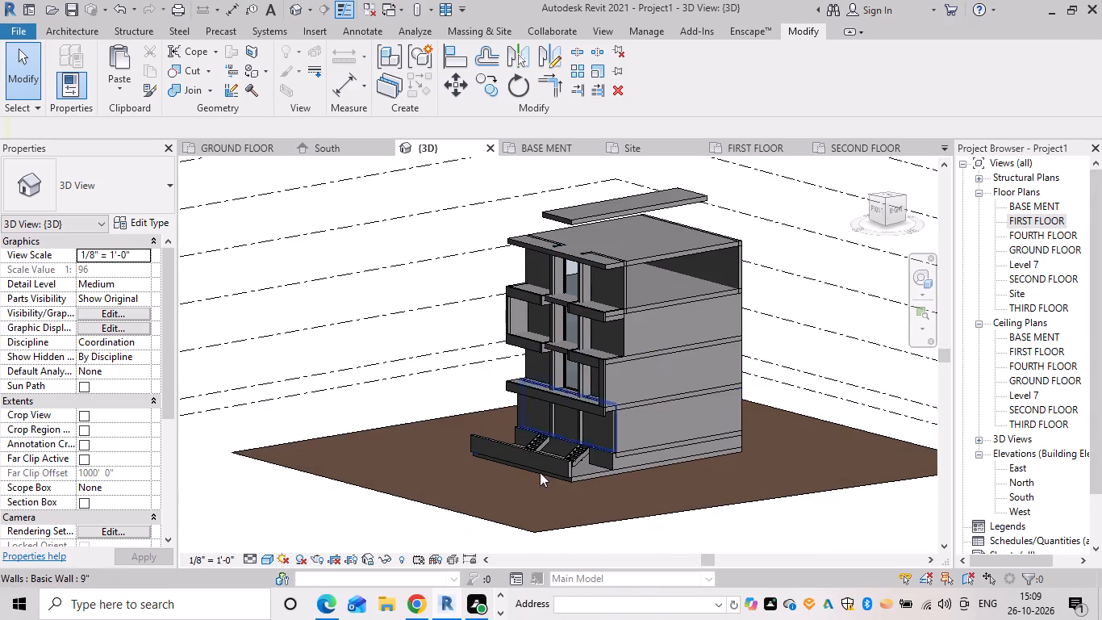
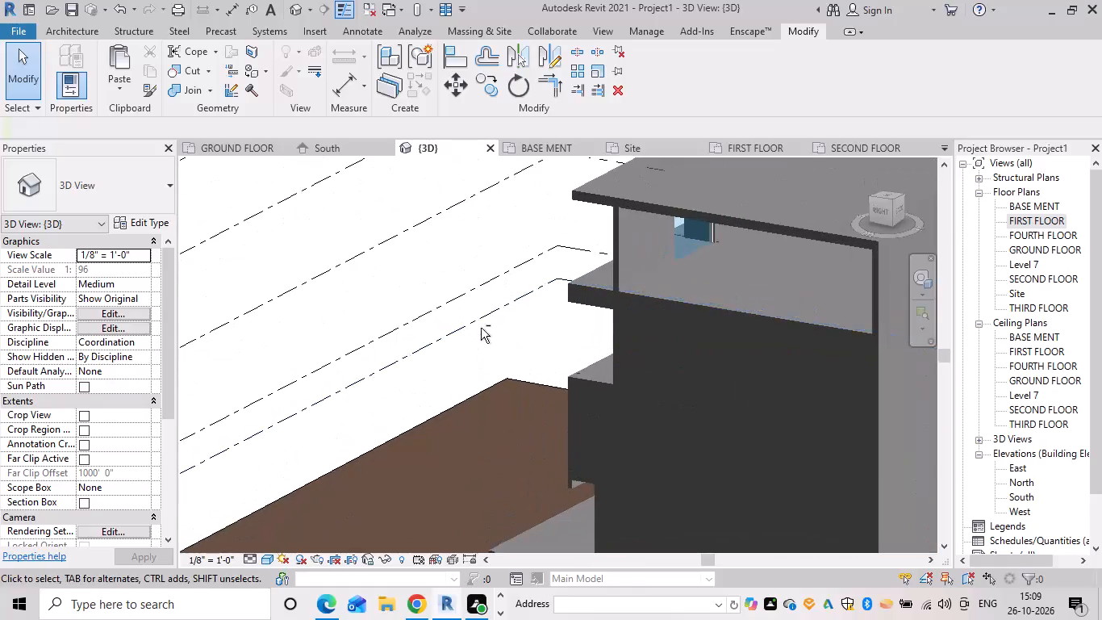
Dismiss the blank pop-up window and examine the building in 3D from its sides and front.
middle_click_drag(482, 328, 630, 300, "shift")
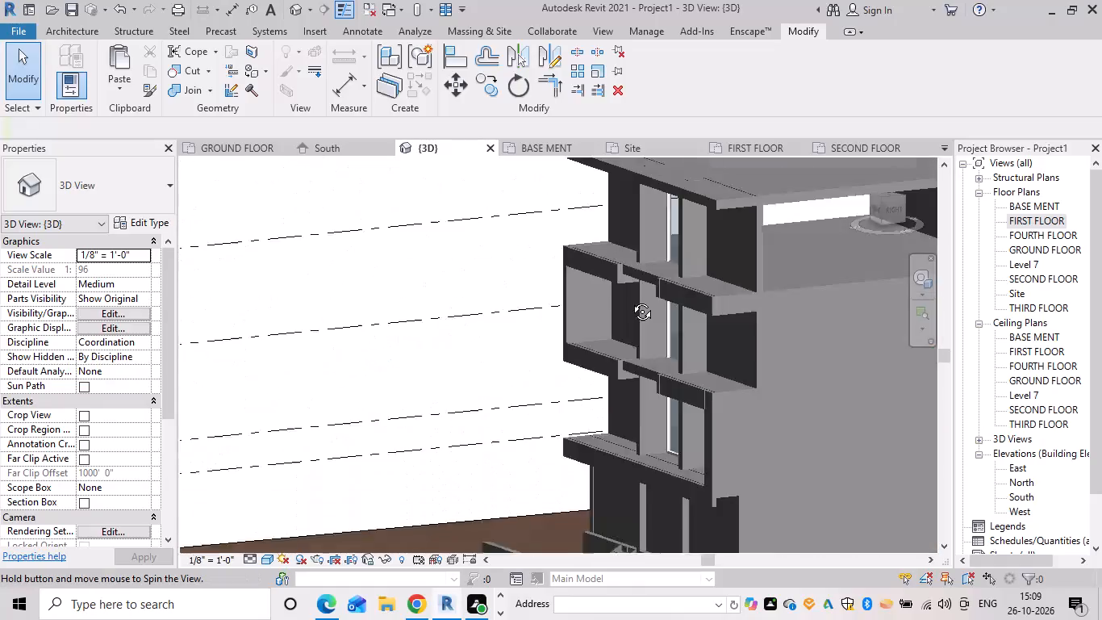
middle_click_drag(630, 300, 696, 295, "shift")
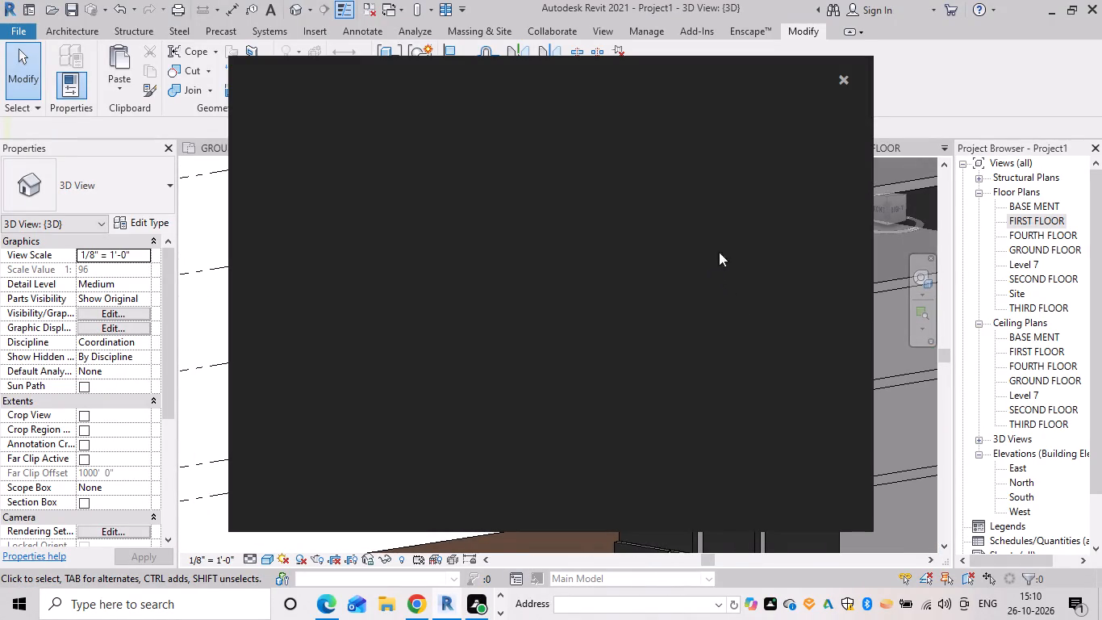
left_click(840, 62)
left_click(842, 69)
scroll(610, 300, "down", 3)
middle_click_drag(592, 296, 804, 332, "shift")
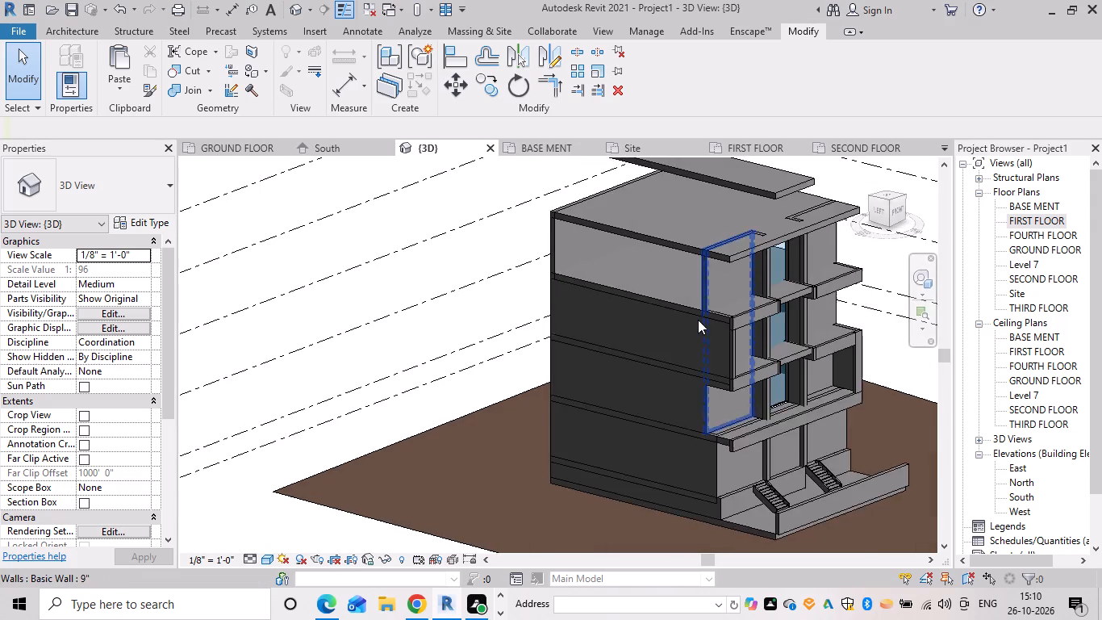
scroll(698, 320, "up", 1)
middle_click_drag(698, 320, 485, 283)
middle_click_drag(472, 290, 534, 299, "shift")
Delete the low 9" wall along the front edge of the basement-level slab, in front of the two entrance stairs.
scroll(615, 488, "up", 2)
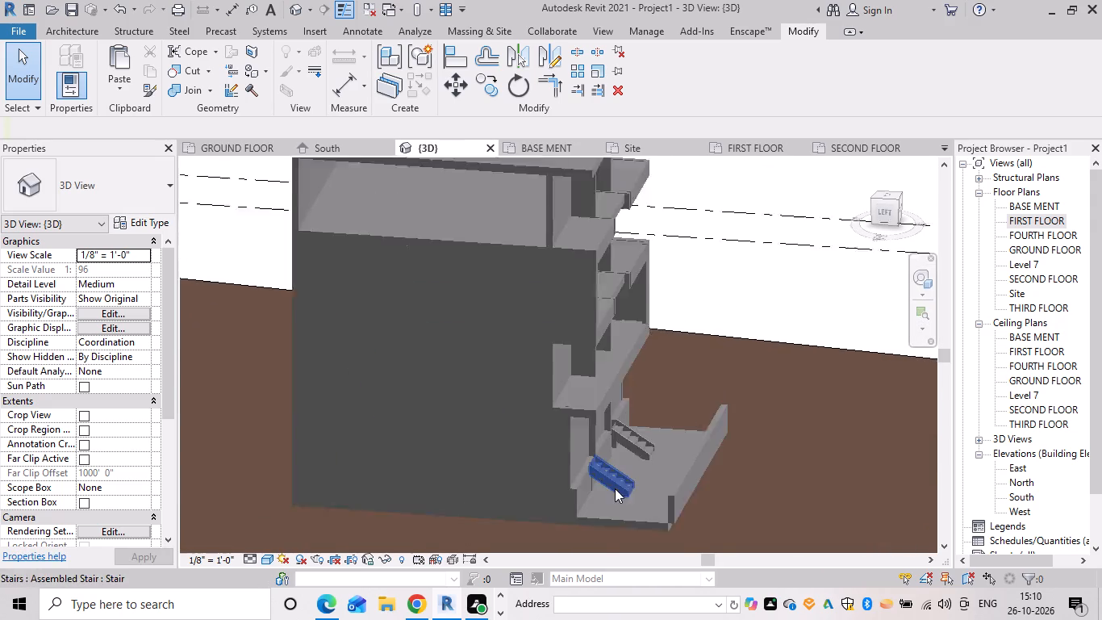
scroll(615, 488, "up", 1)
middle_click_drag(615, 484, 595, 335)
scroll(595, 335, "up", 1)
middle_click_drag(591, 385, 592, 362, "shift")
scroll(690, 386, "up", 5)
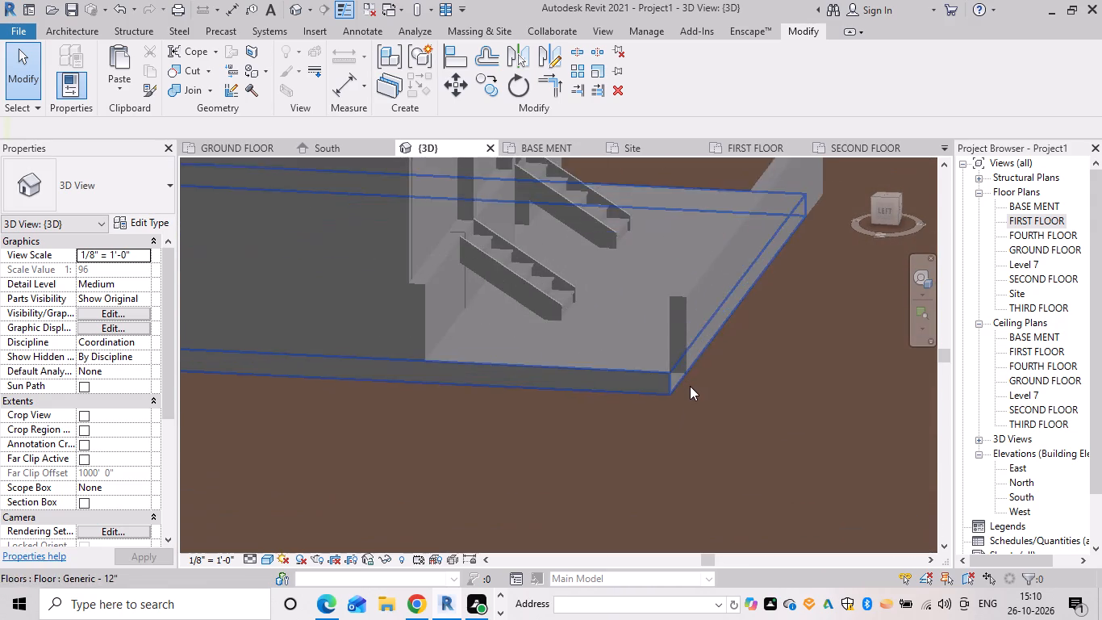
left_click(685, 346)
key("Delete")
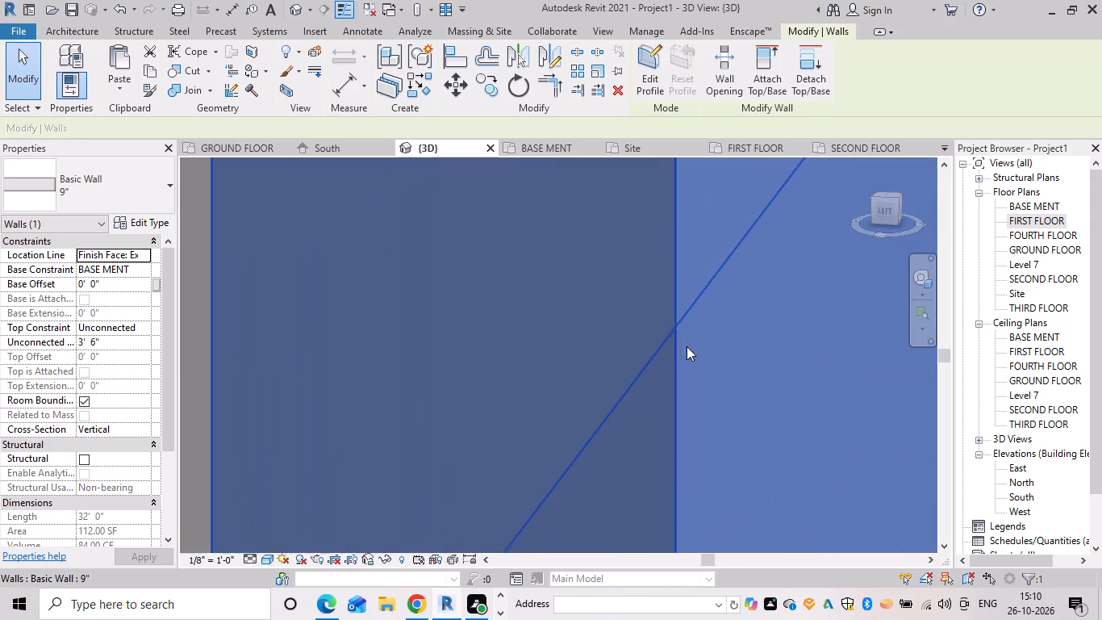
Examine the open front slab, the entrance stairs and the whole building in 3D from the front and the side.
scroll(131, 82, "down", 6)
scroll(431, 262, "down", 7)
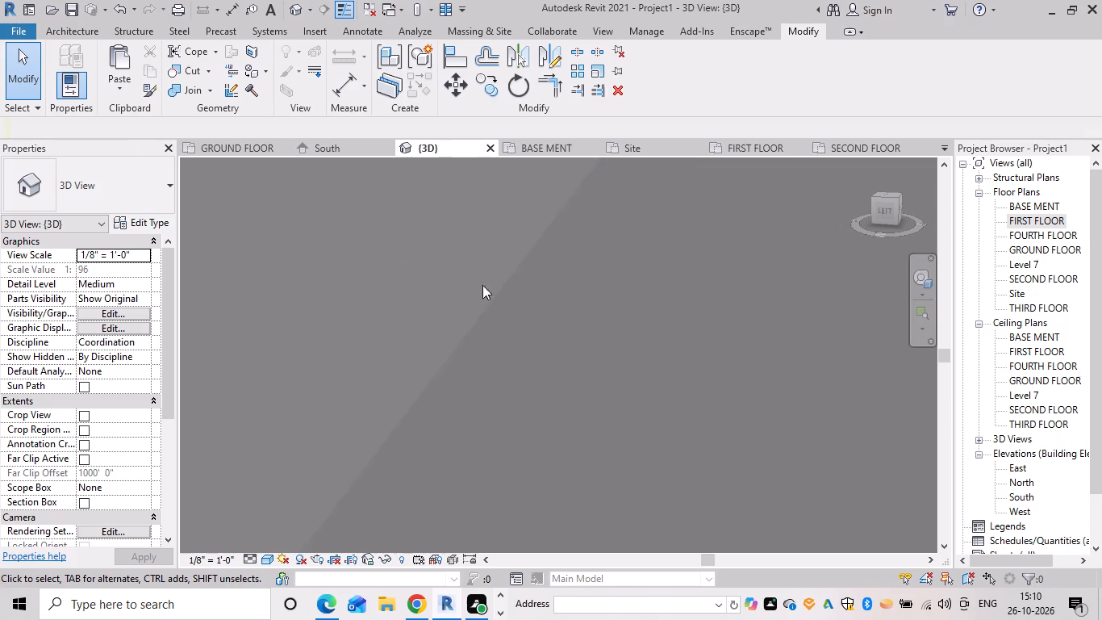
scroll(482, 285, "down", 19)
scroll(485, 321, "down", 12)
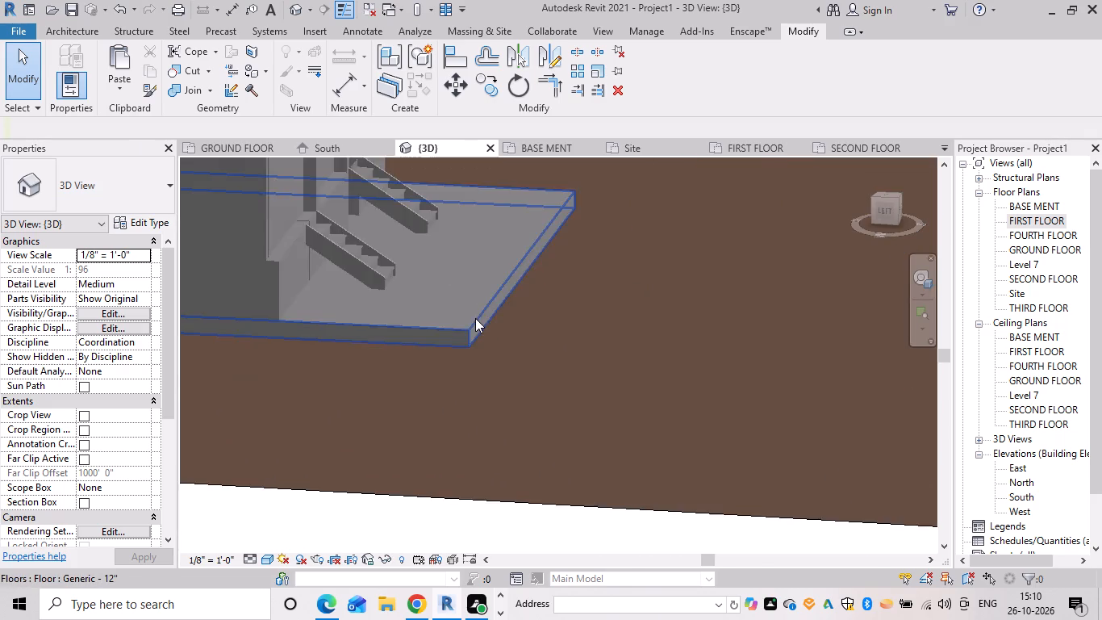
scroll(475, 318, "down", 5)
scroll(599, 266, "down", 4)
middle_click_drag(606, 266, 416, 300, "shift")
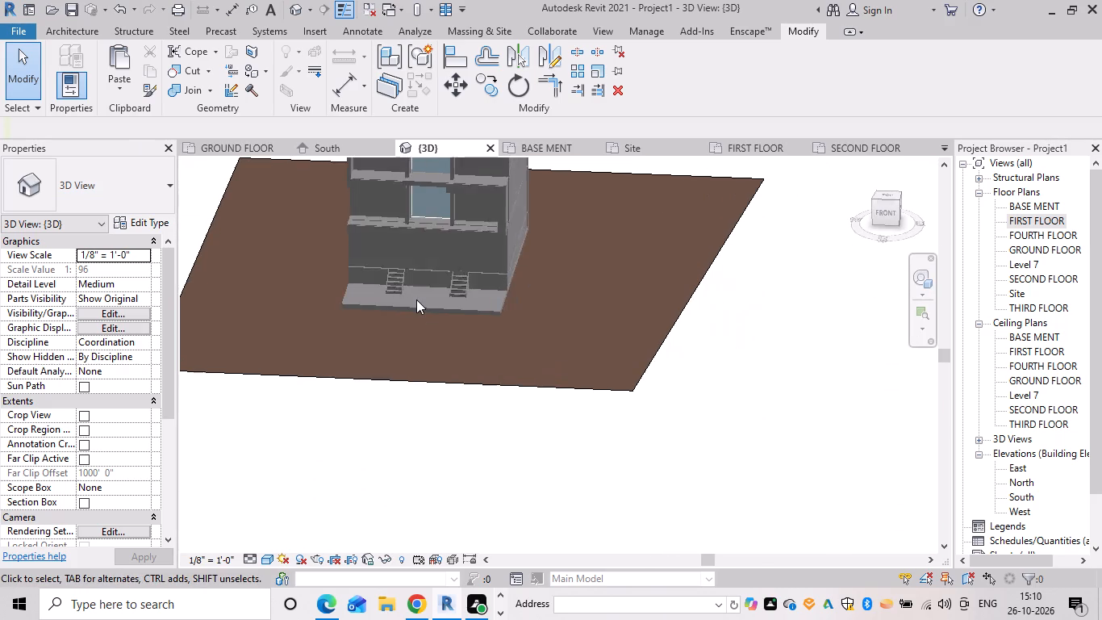
scroll(503, 297, "down", 2)
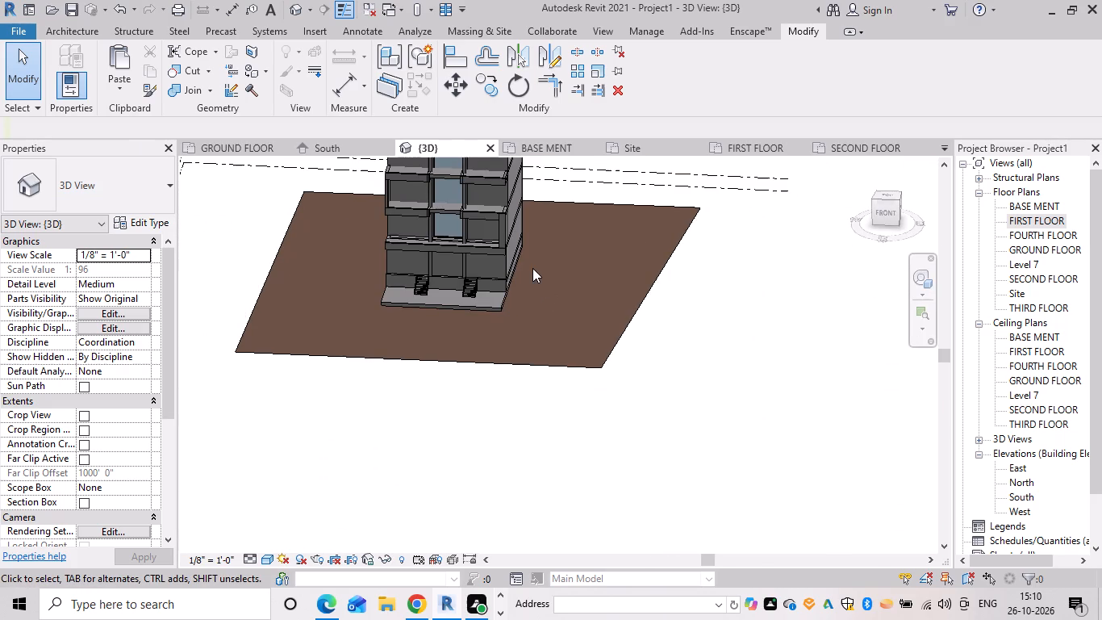
middle_click_drag(558, 270, 436, 270, "shift")
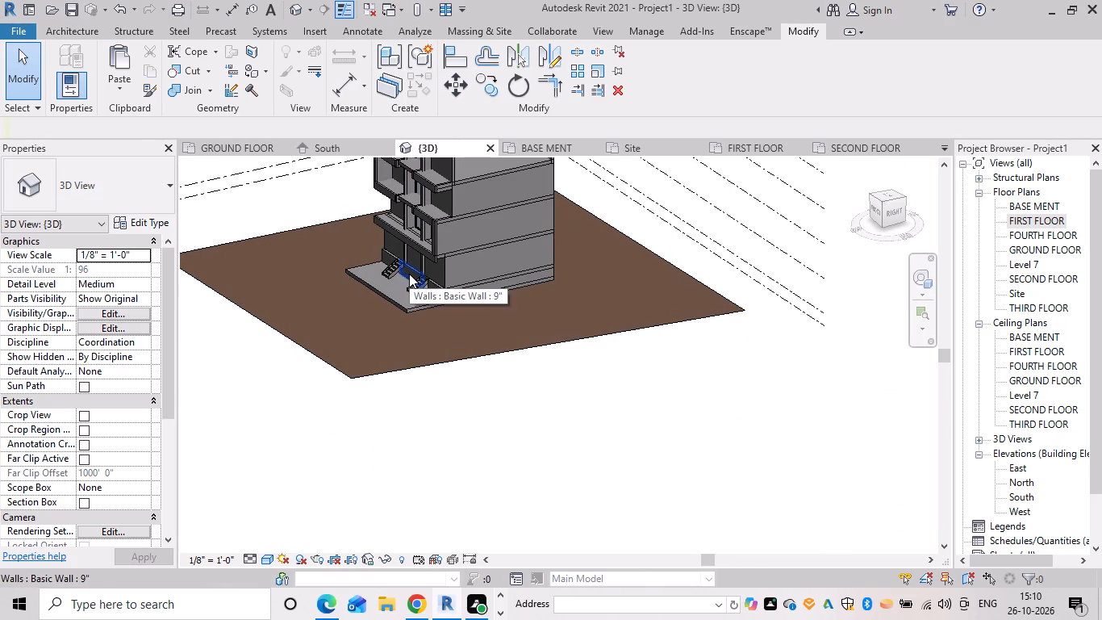
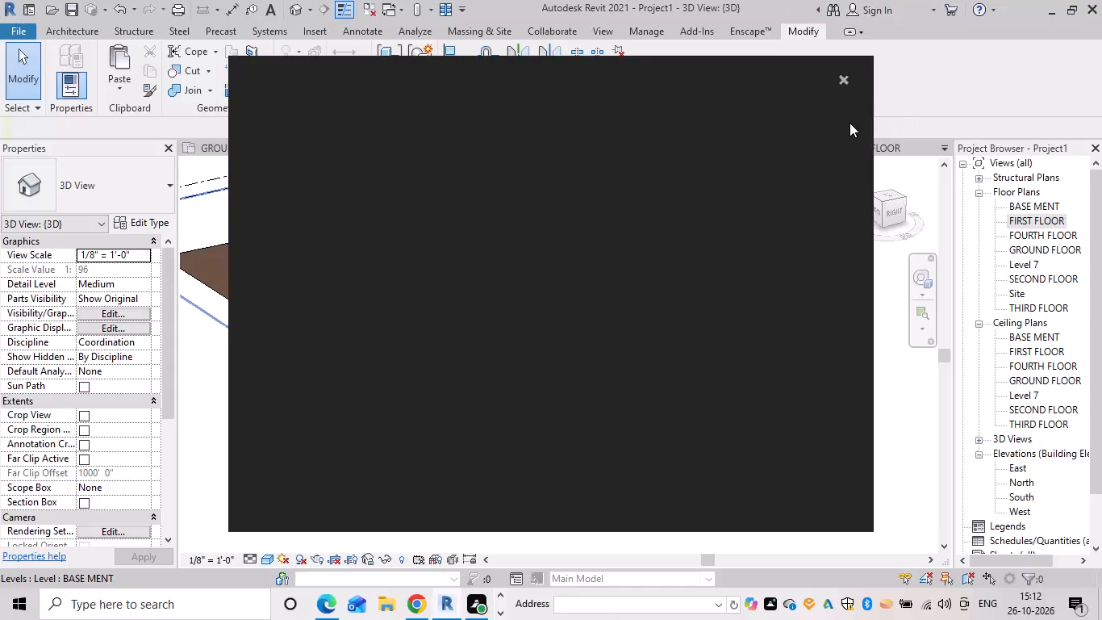
Dismiss the blank pop-up window covering the 3D view.
left_click(843, 73)
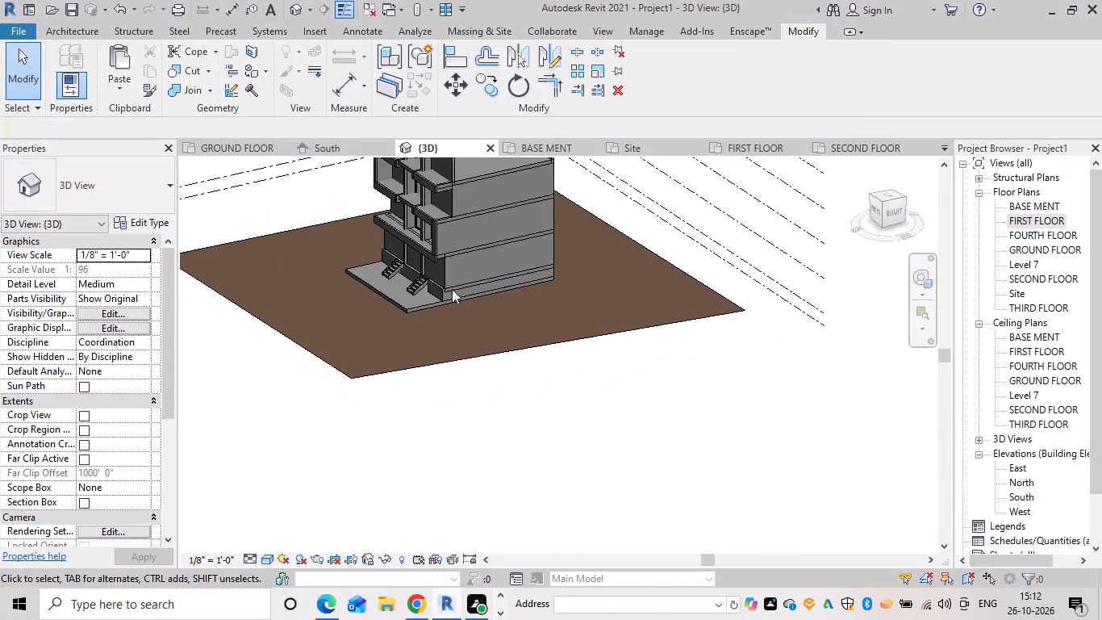
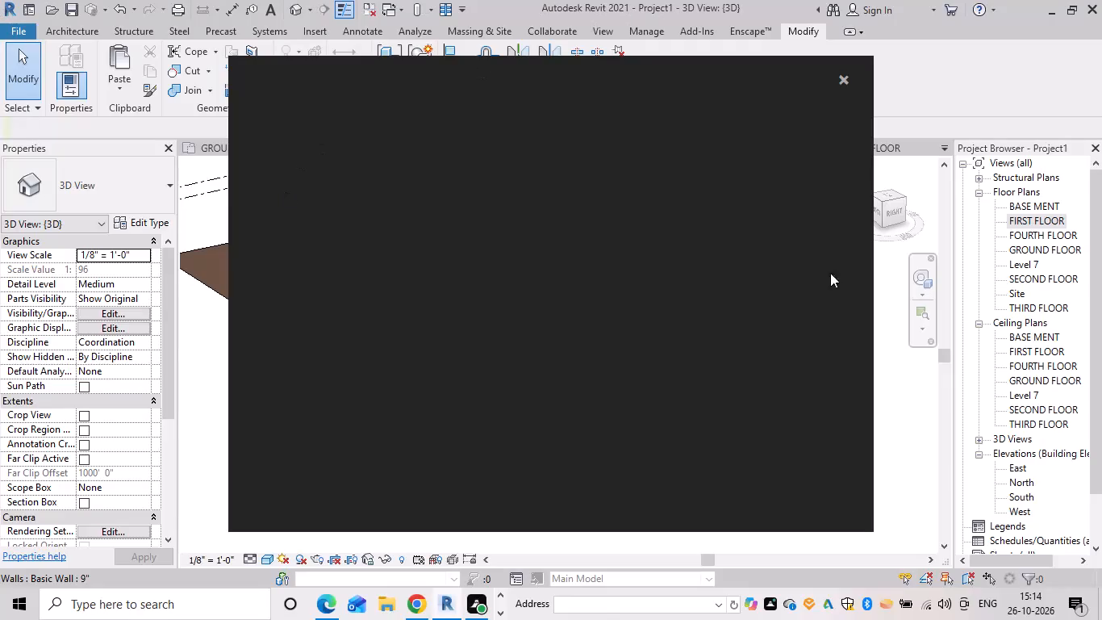
Close the blank notification window covering the 3D view.
left_click(840, 72)
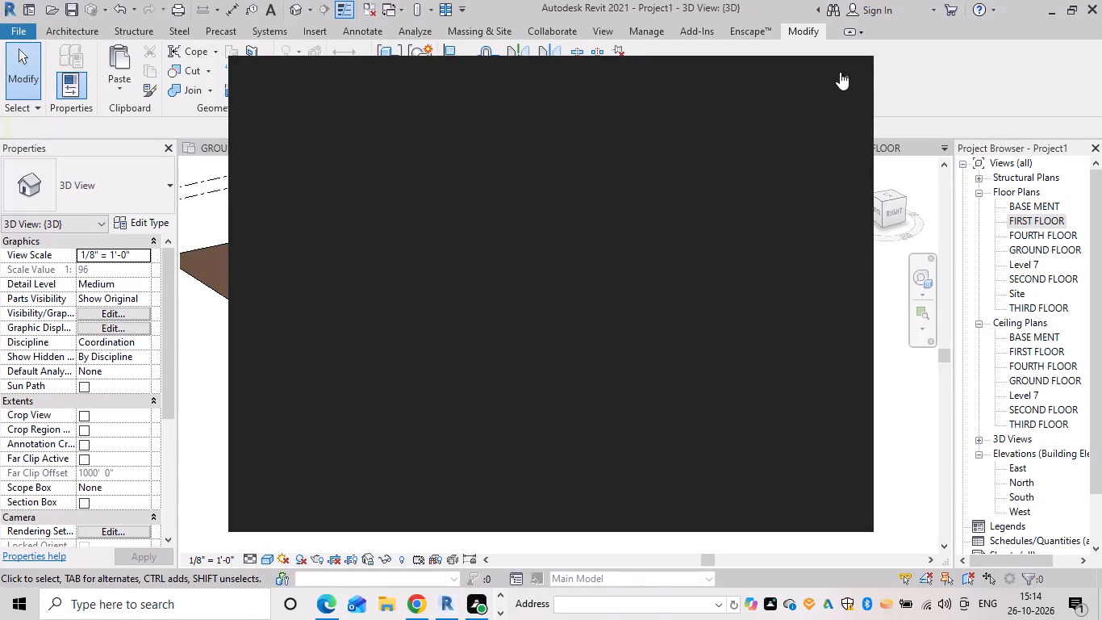
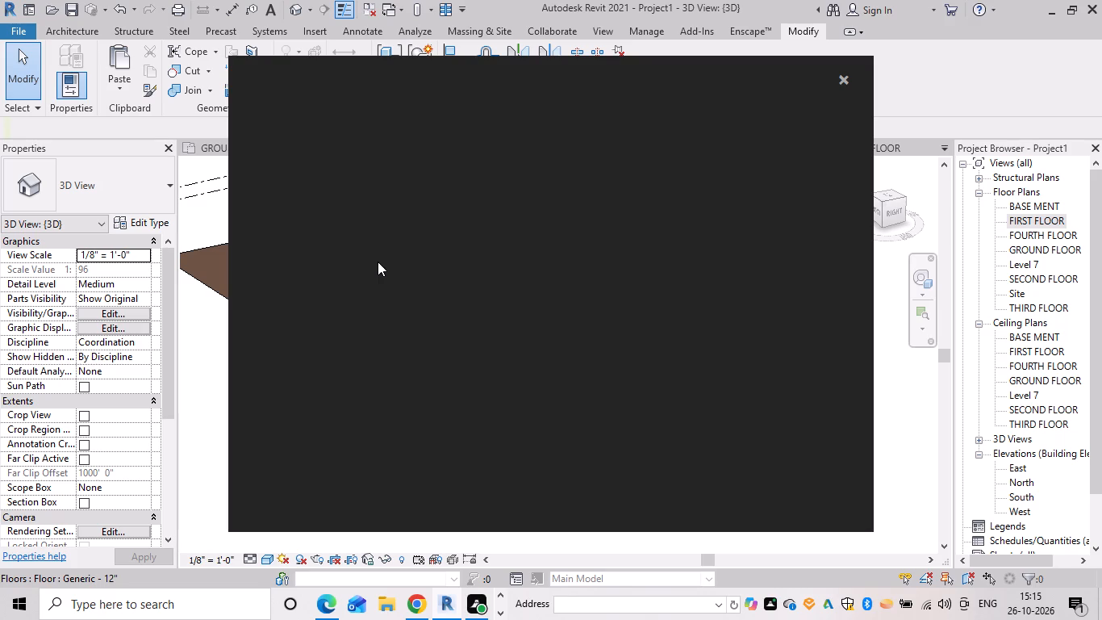
Close the blank notification window covering the 3D view.
left_click(849, 77)
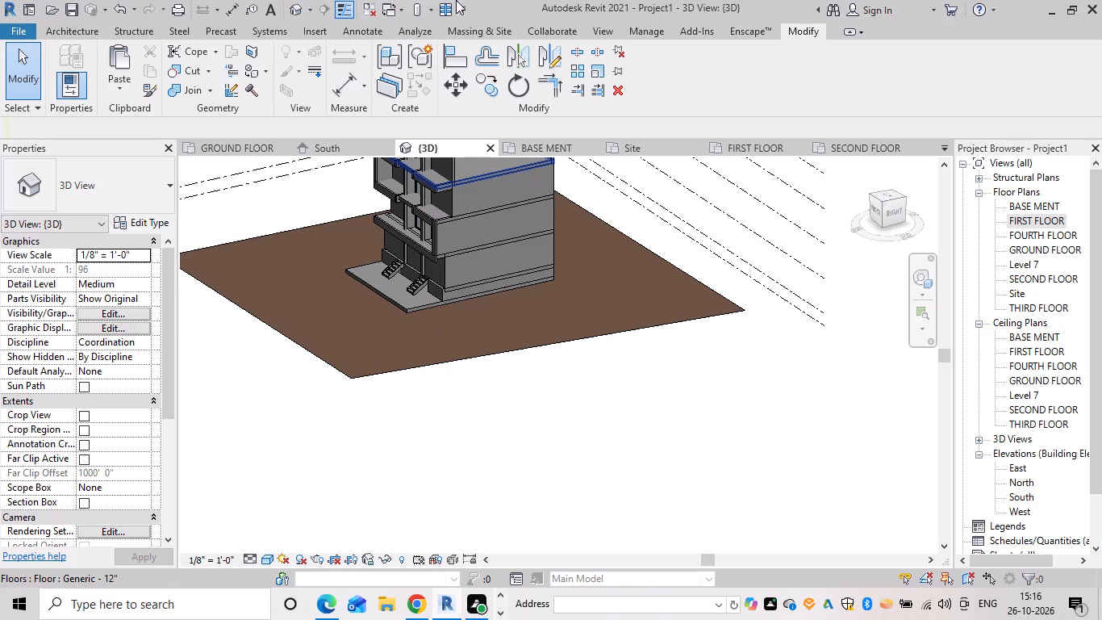
On the GROUND FLOOR plan, split the front 9" wall to isolate a 4'-6" segment near its west end and another near its east end.
middle_click_drag(248, 358, 416, 354, "shift")
scroll(412, 282, "up", 2)
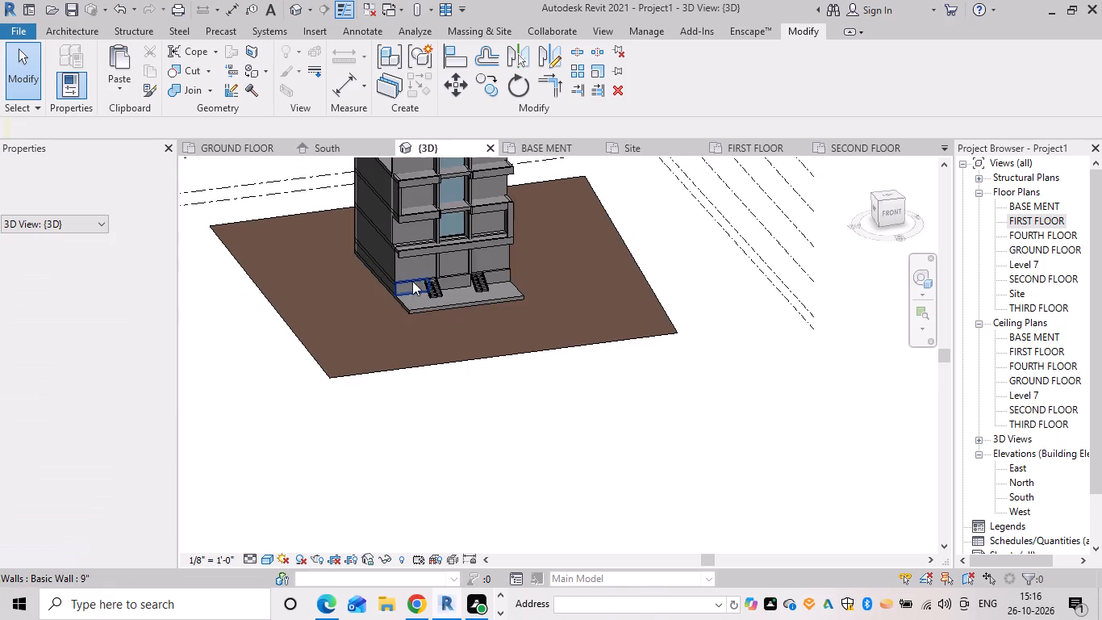
scroll(412, 281, "up", 2)
double_click(1041, 202)
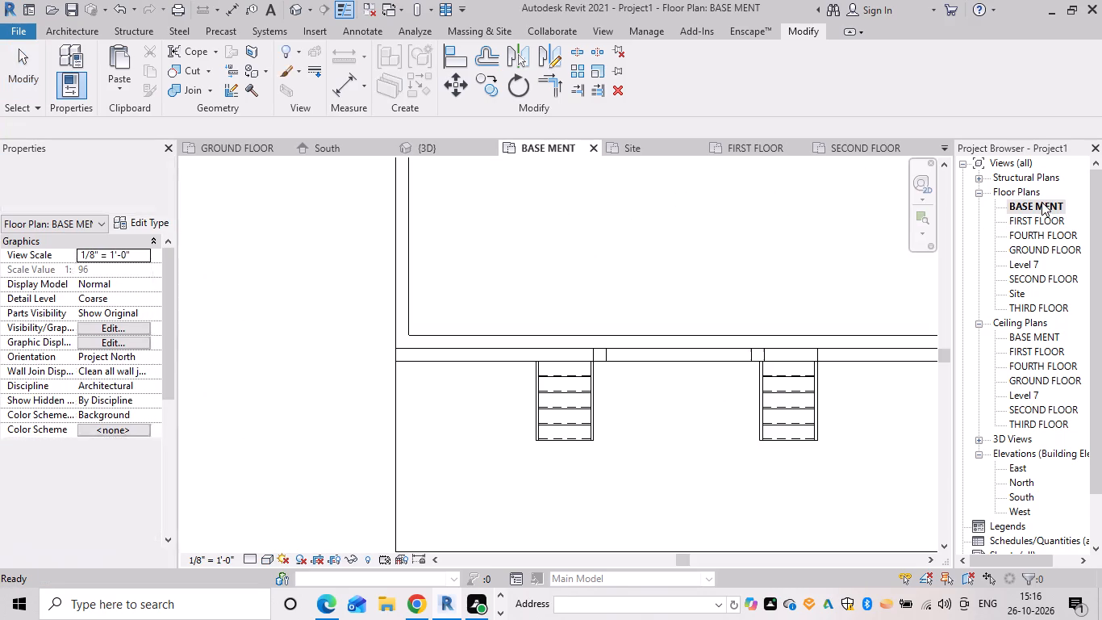
scroll(552, 362, "down", 3)
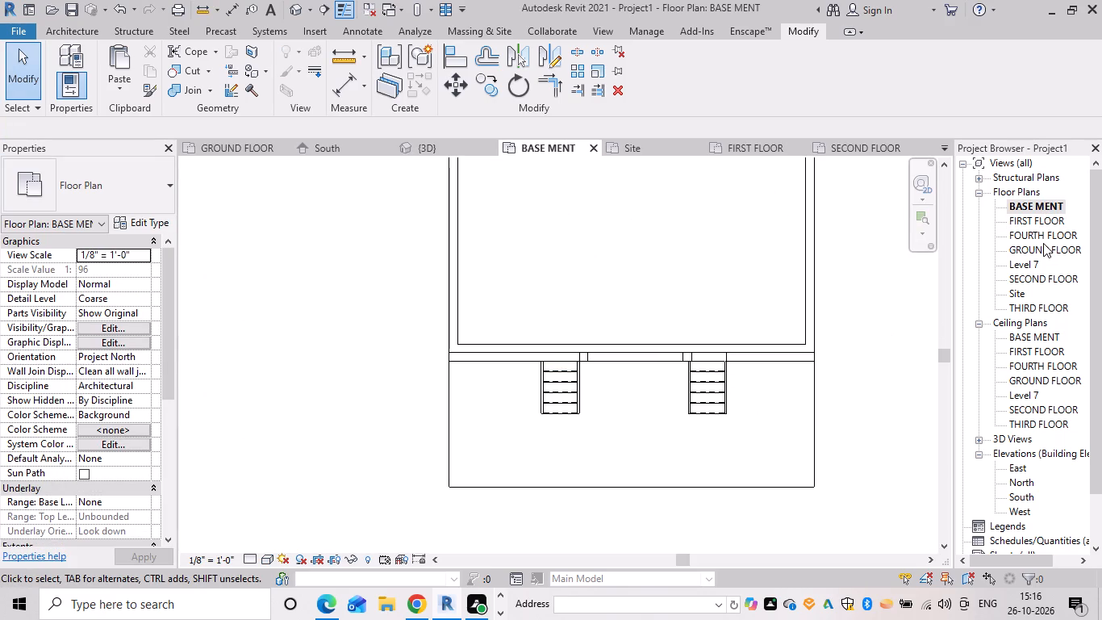
double_click(1043, 248)
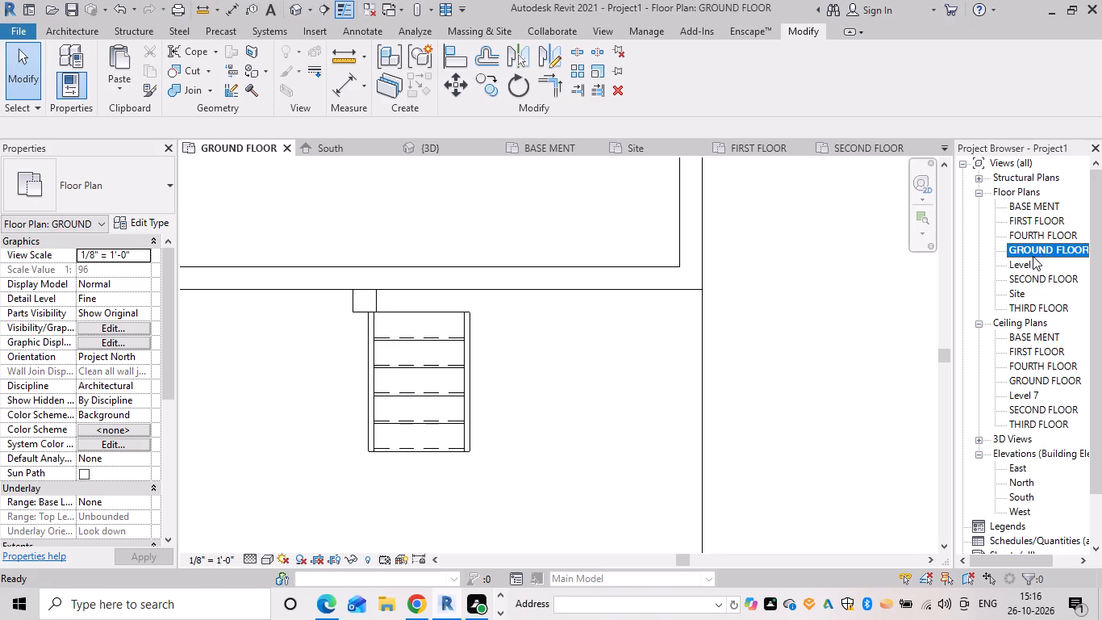
scroll(425, 306, "down", 4)
middle_click_drag(304, 341, 638, 337)
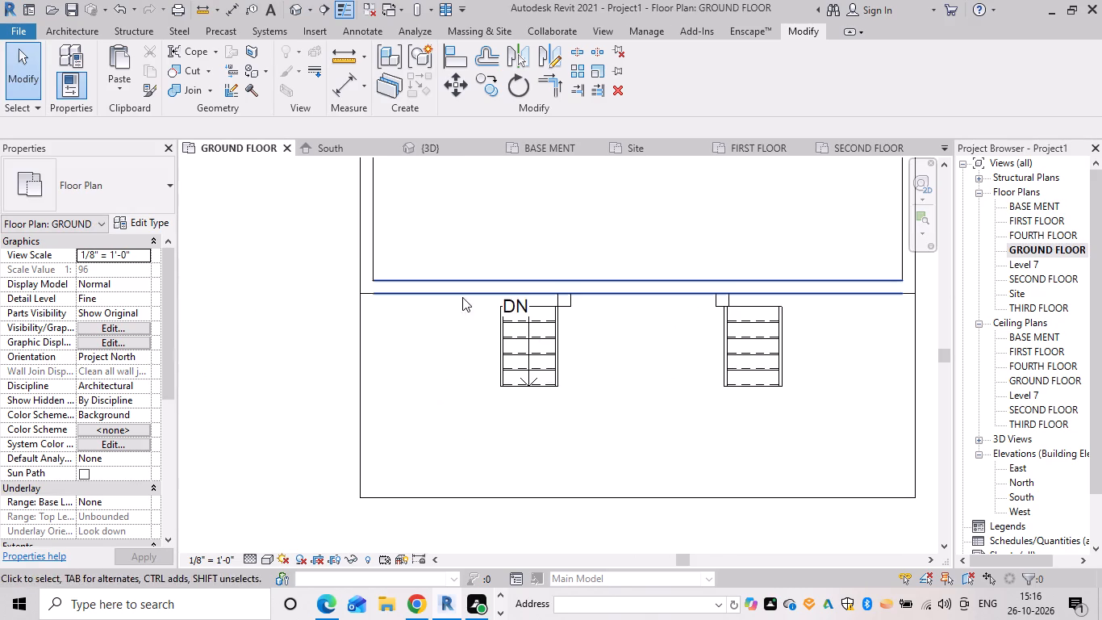
scroll(432, 296, "up", 2)
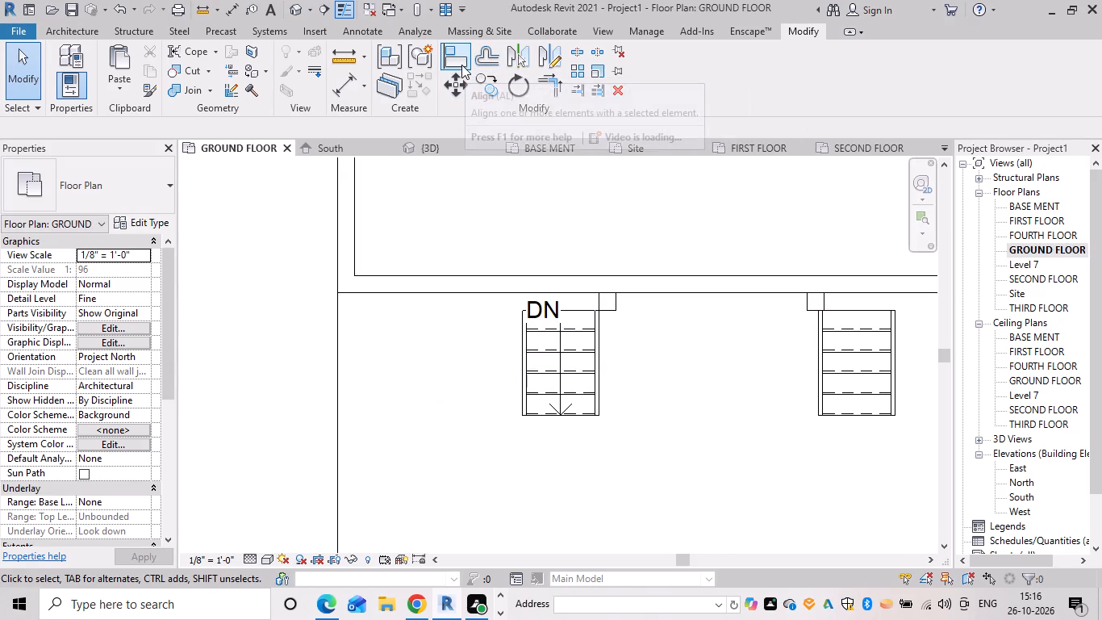
left_click(575, 54)
left_click_drag(575, 54, 565, 83)
scroll(381, 274, "down", 3)
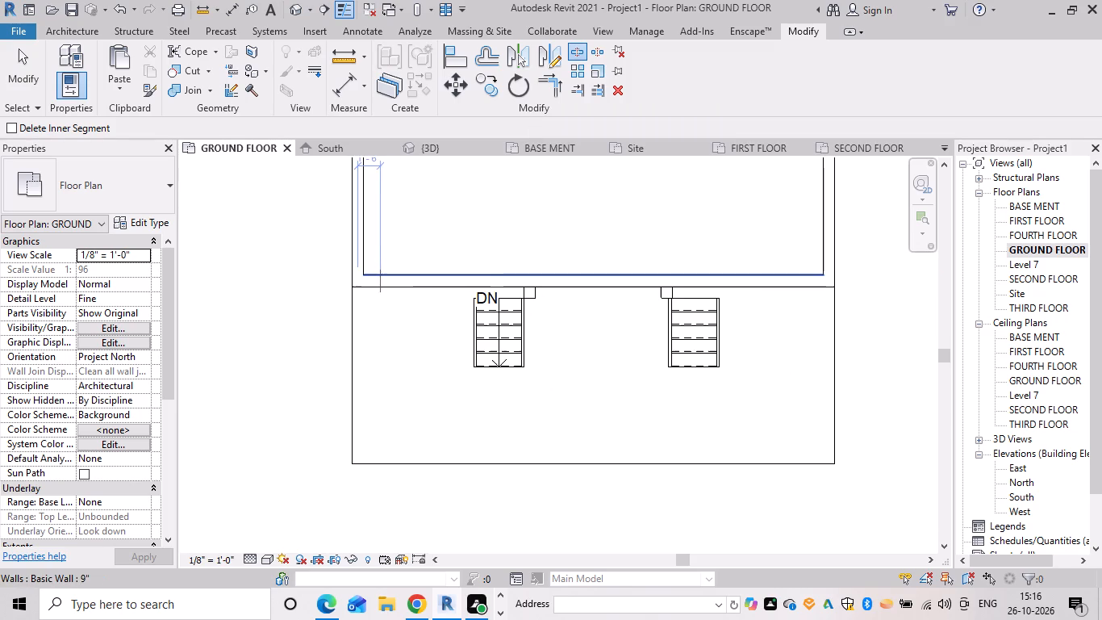
middle_click_drag(380, 274, 381, 301)
left_click(381, 301)
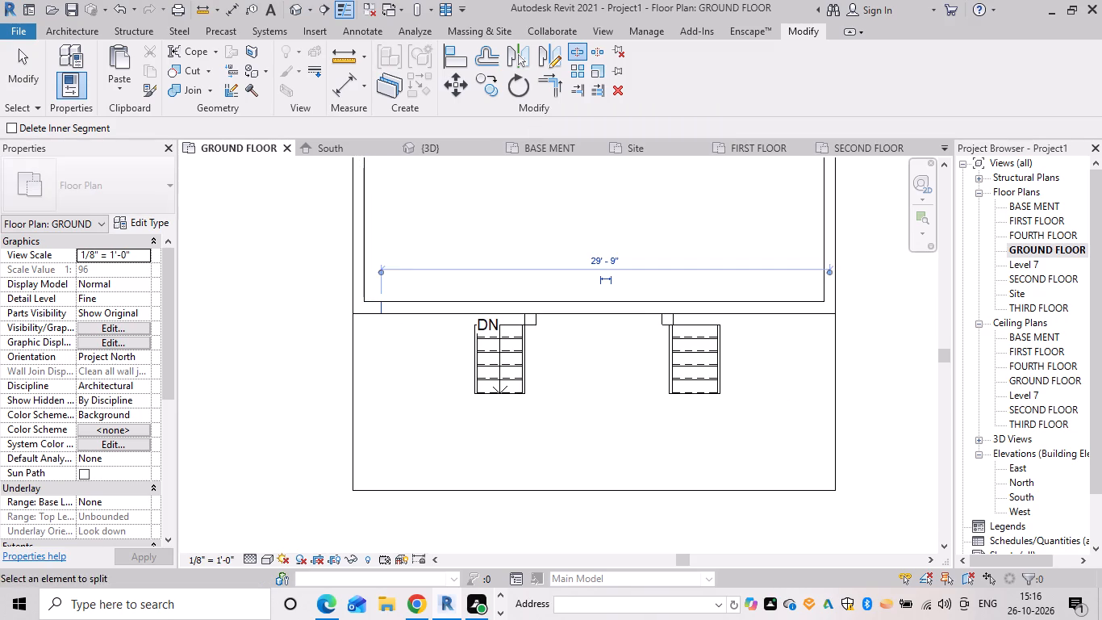
left_click(446, 300)
middle_click_drag(608, 283, 463, 285)
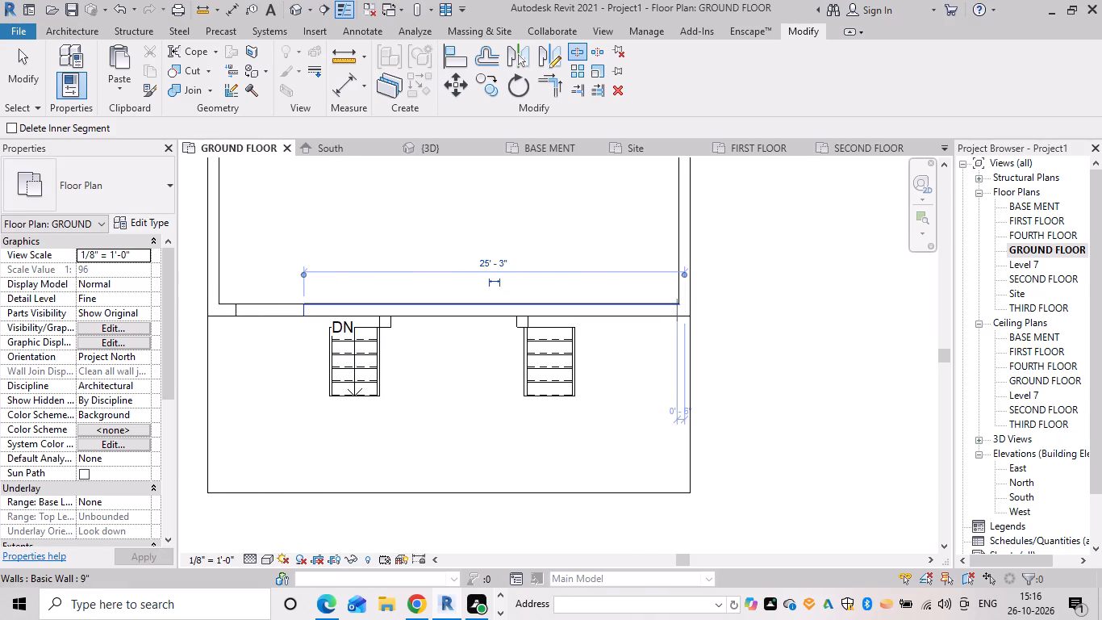
left_click(665, 302)
left_click(597, 304)
key("Escape")
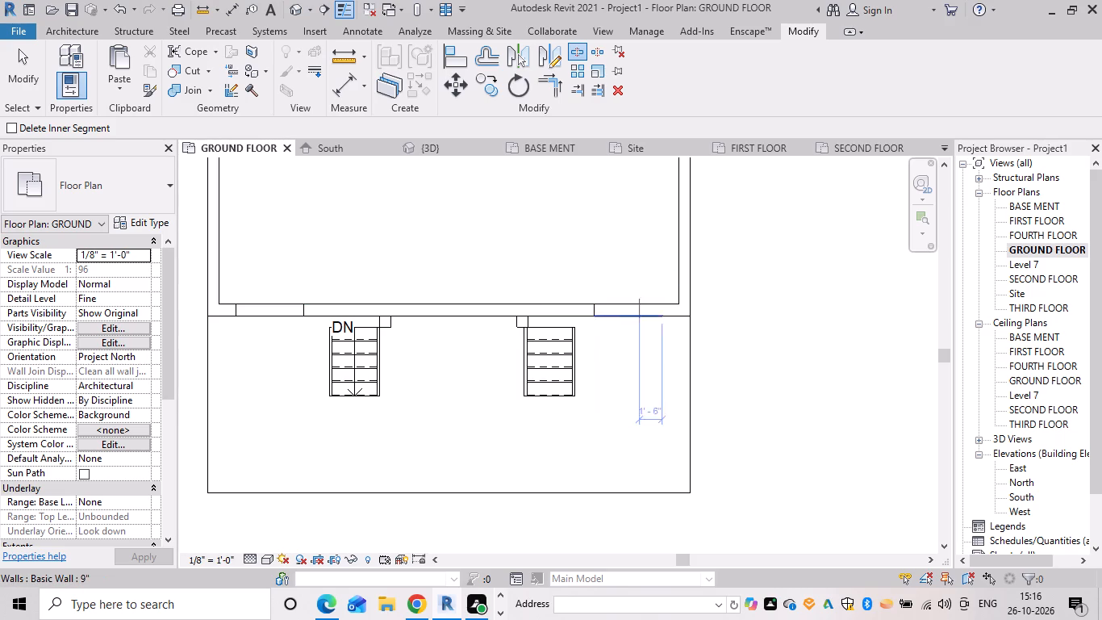
key("Escape")
key("Escape")
Delete the two isolated 4'-6" front wall segments, dismissing the blank notification window that covers the plan.
left_click(641, 318)
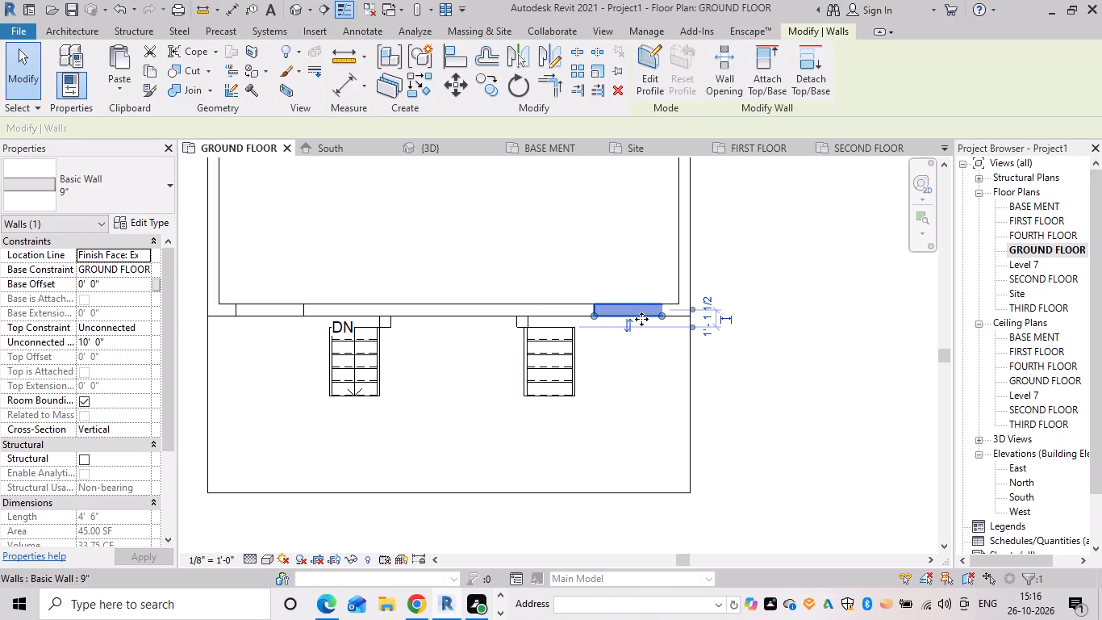
key("Delete")
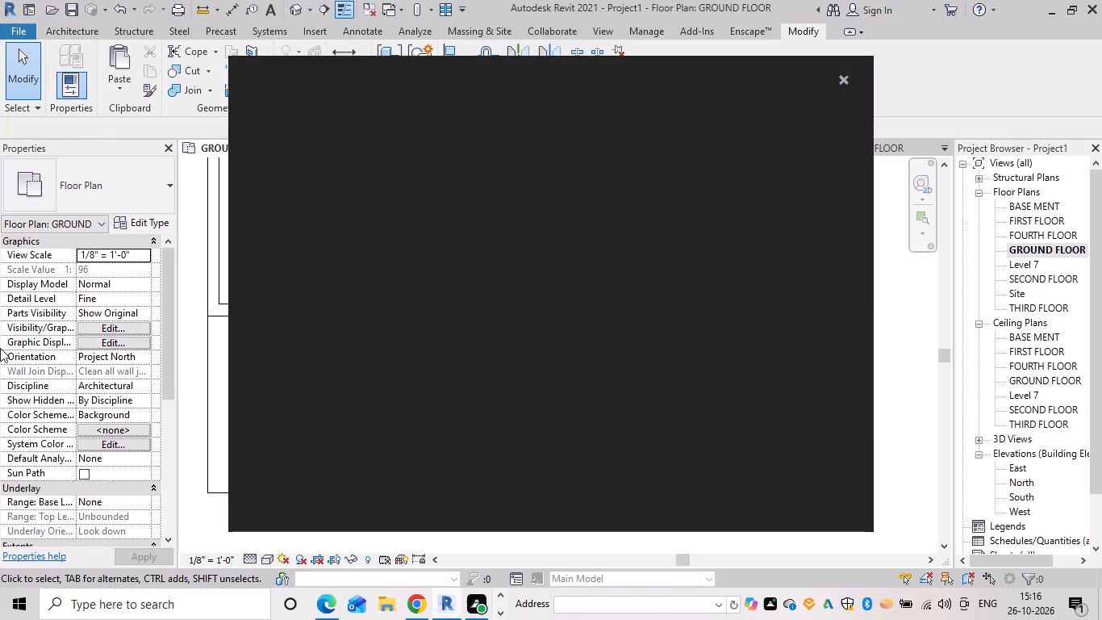
left_click(844, 77)
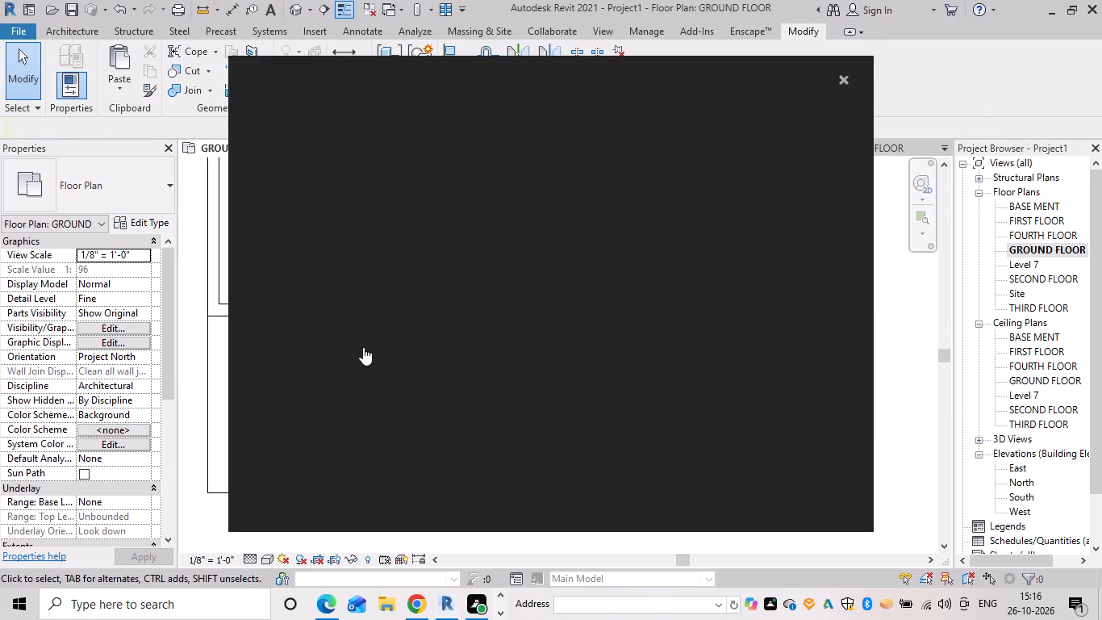
left_click(294, 316)
key("Delete")
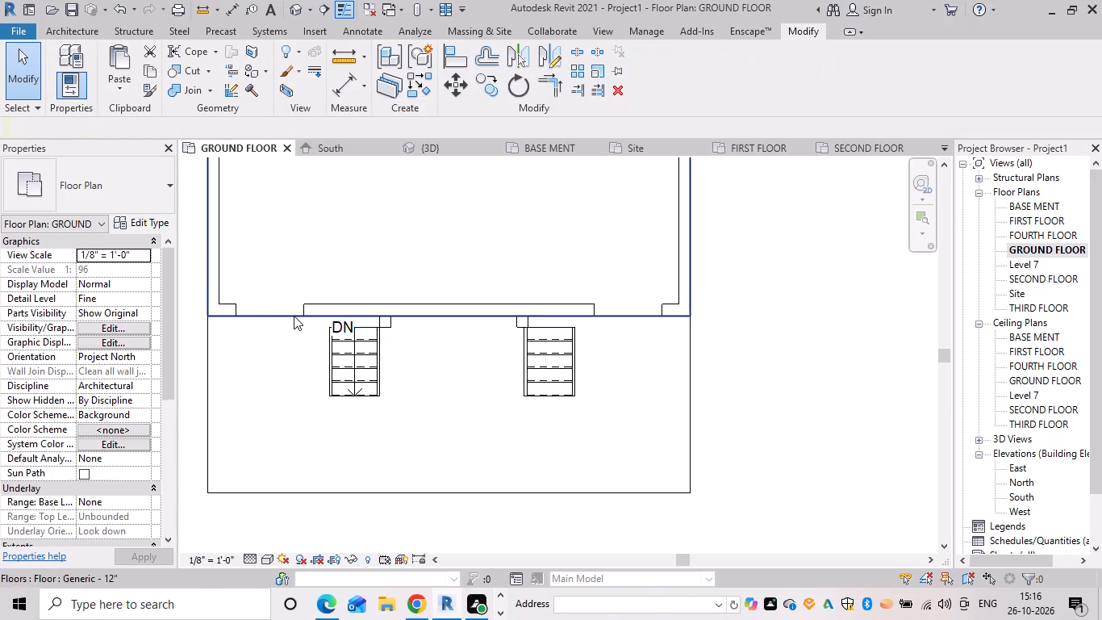
On the BASE MENT plan, draw a flipped Storefront curtain wall, 4'-6" long, across the western opening in the front wall.
left_click(441, 150)
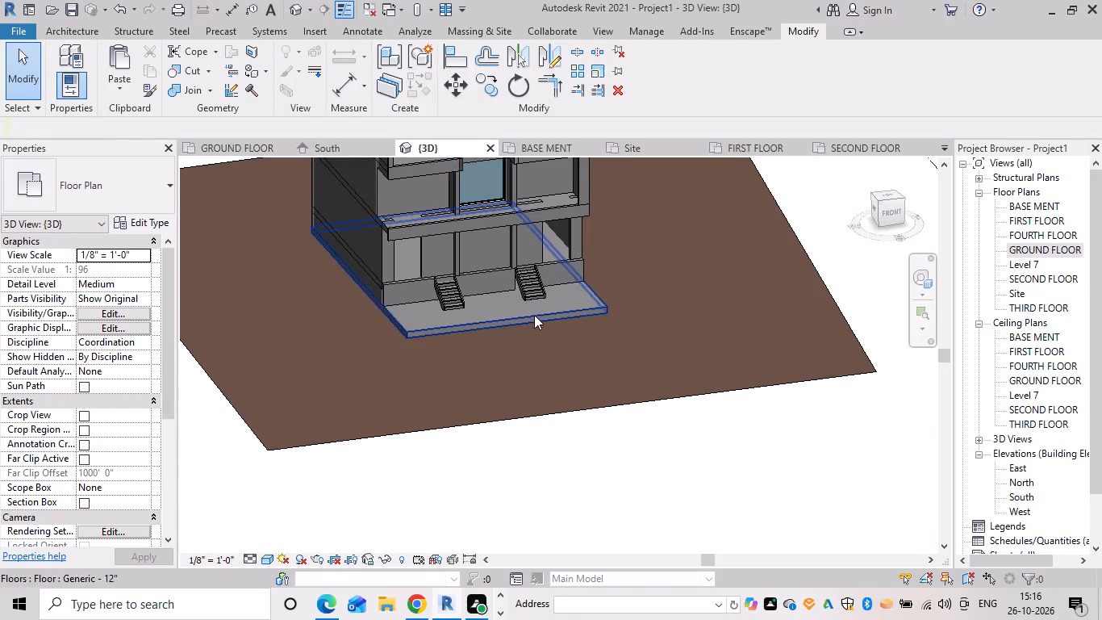
scroll(534, 315, "down", 2)
middle_click_drag(640, 304, 595, 251, "shift")
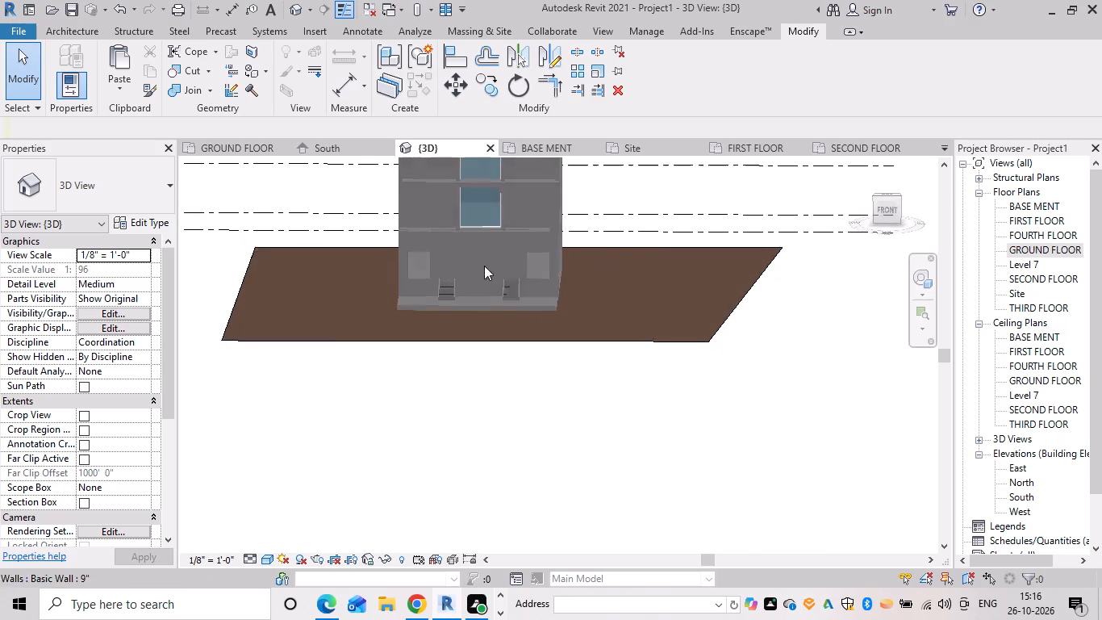
scroll(379, 272, "up", 5)
middle_click_drag(512, 262, 495, 256, "shift")
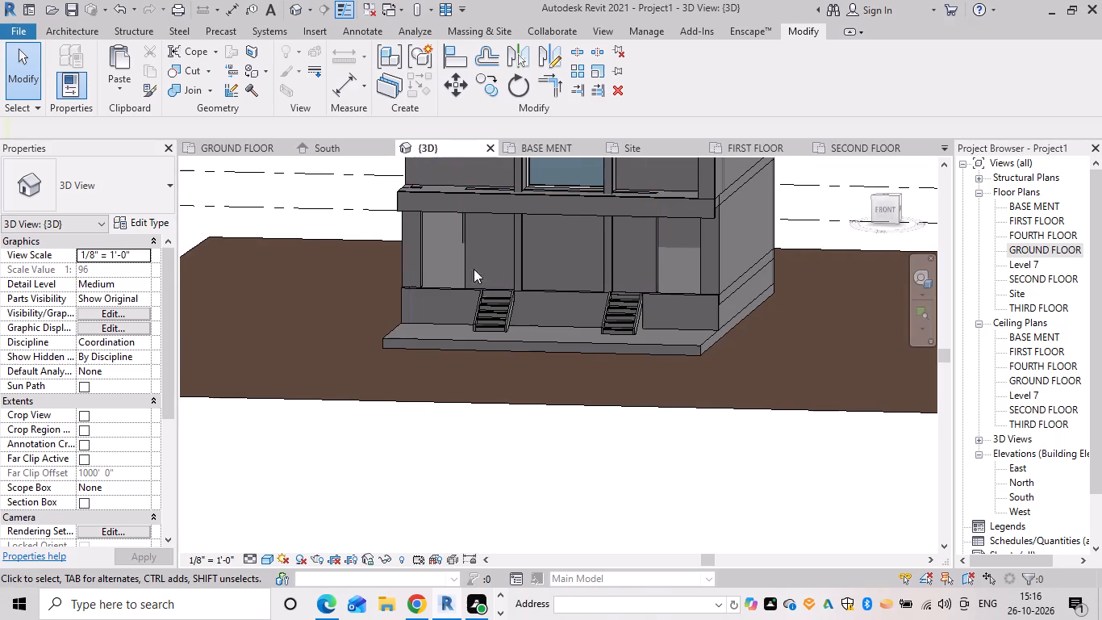
middle_click_drag(451, 270, 489, 263, "shift")
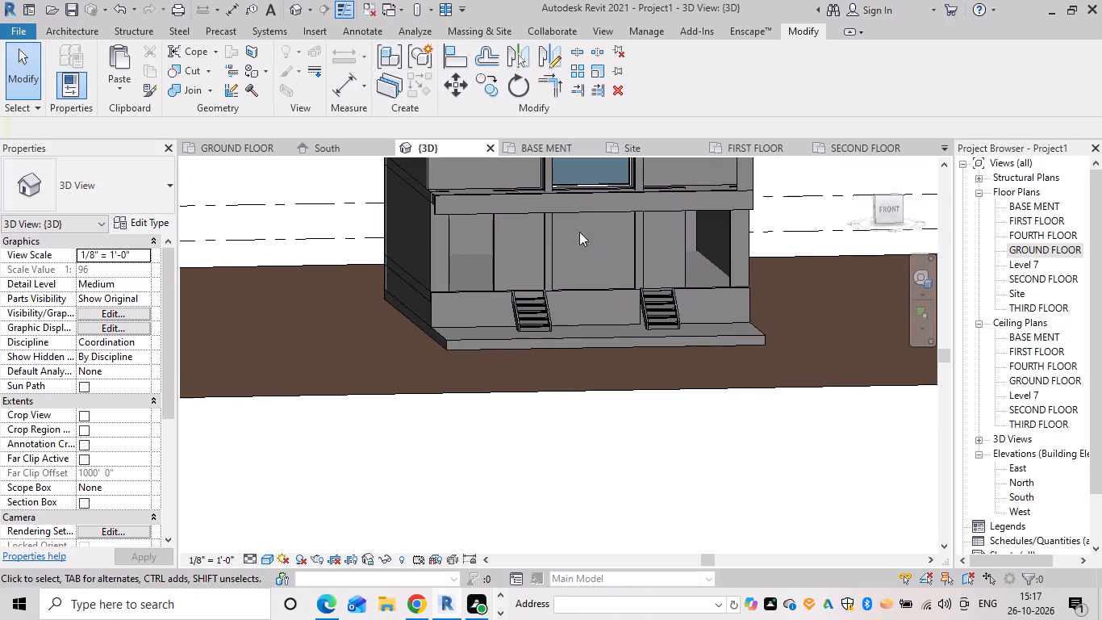
left_click(539, 145)
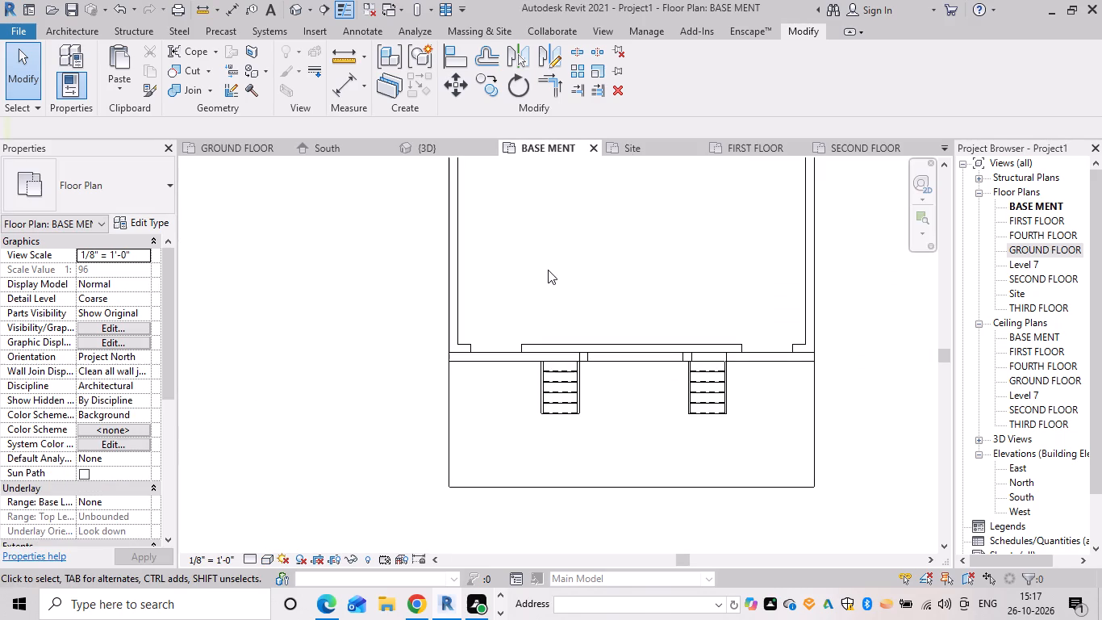
type("WA")
scroll(457, 358, "up", 11)
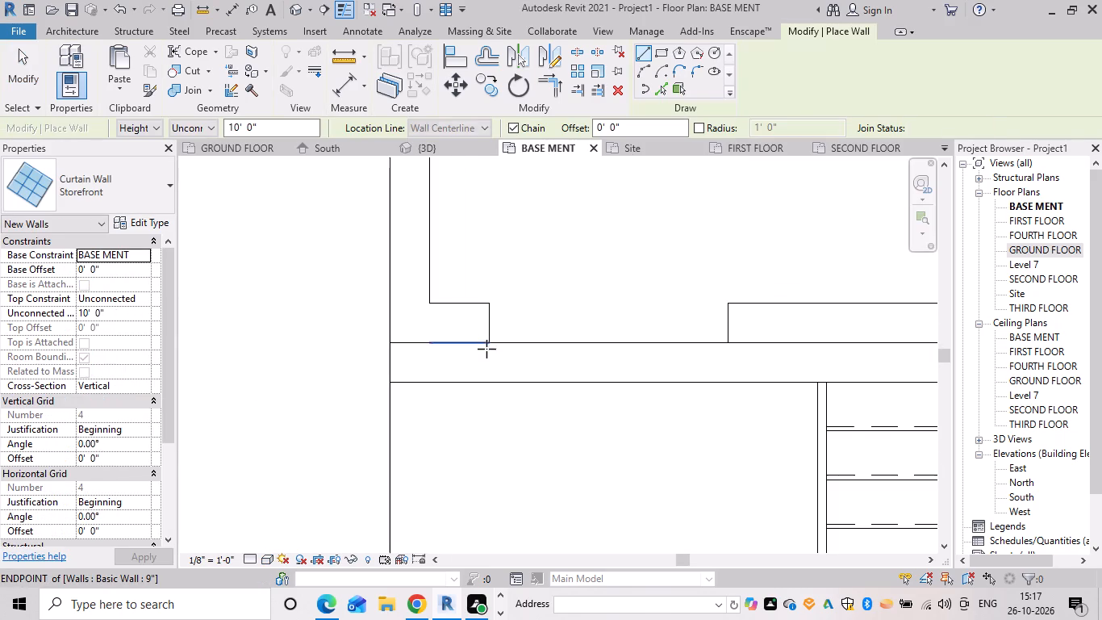
left_click(487, 324)
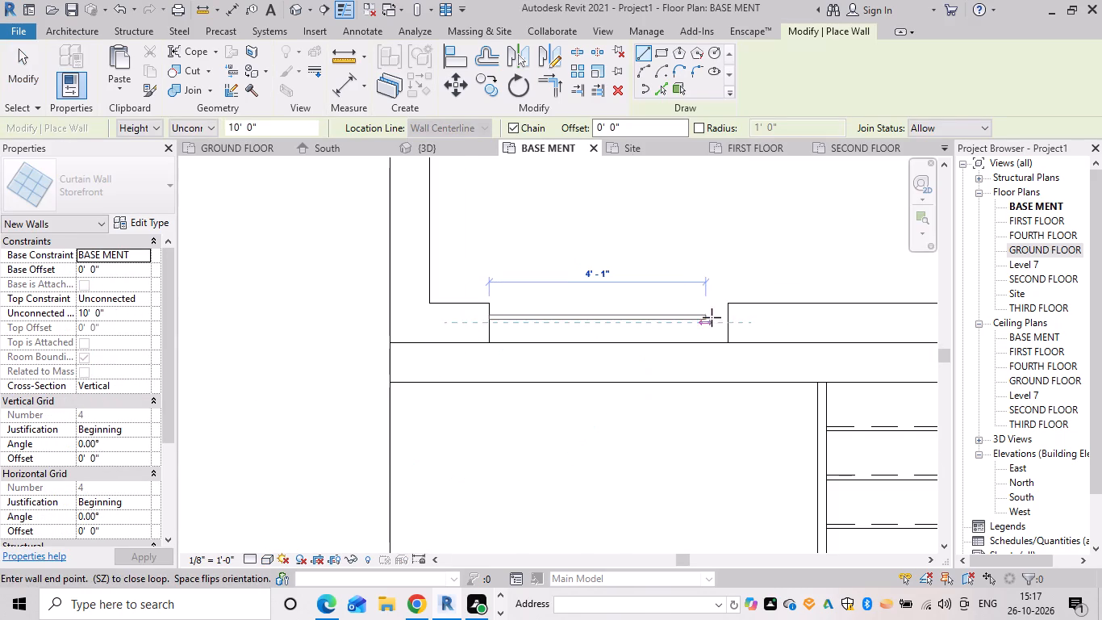
key("space")
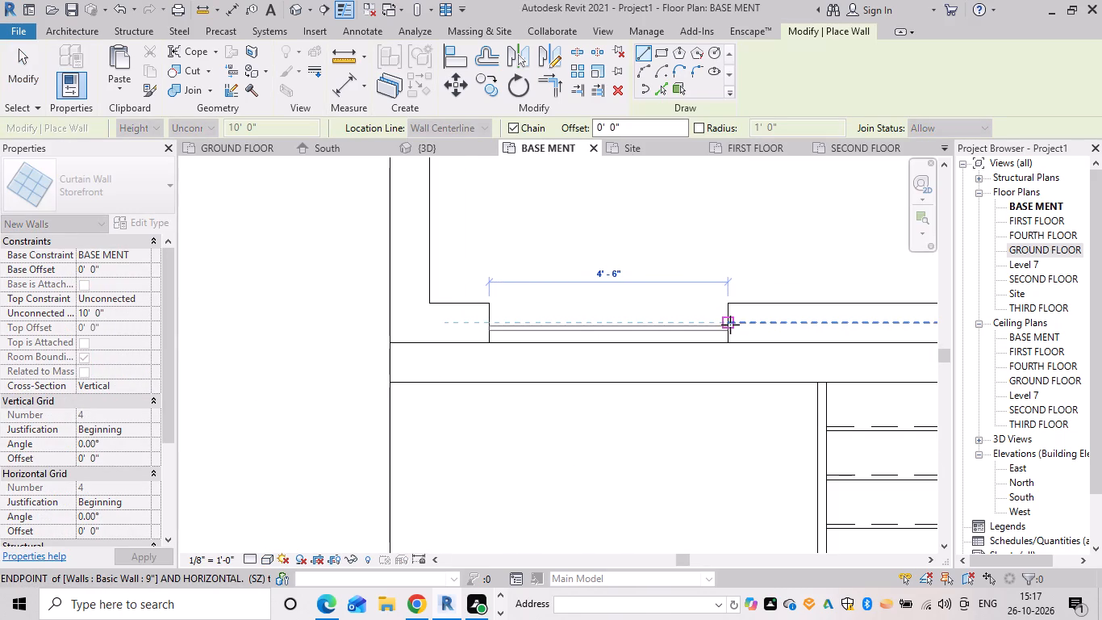
left_click(730, 325)
key("space")
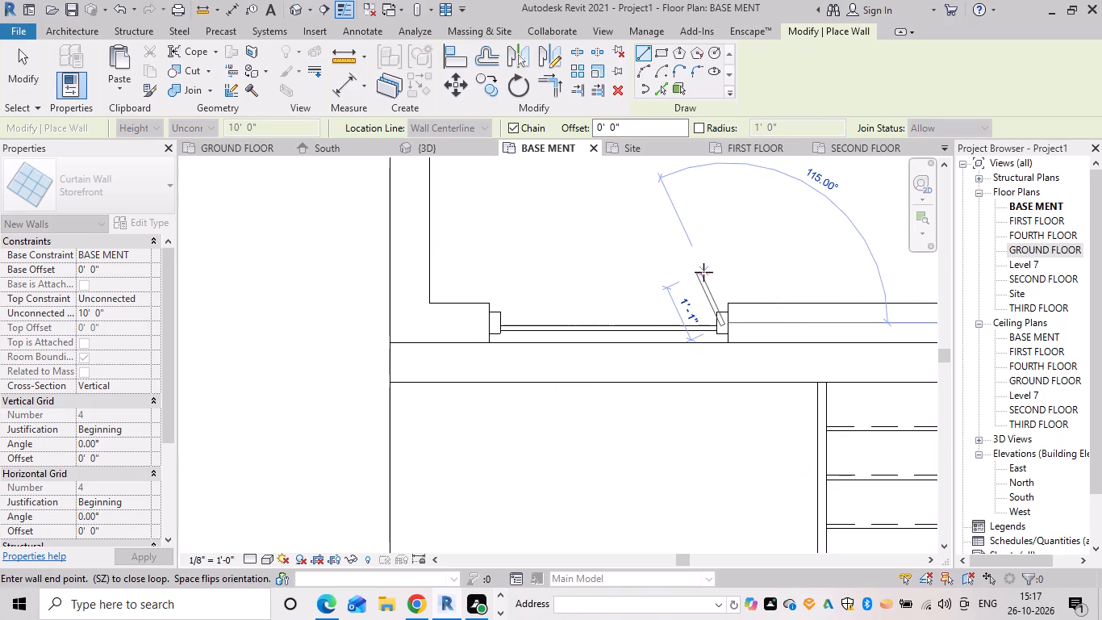
key("Escape")
Draw a matching flipped Storefront curtain wall across the eastern opening in the front wall on the BASE MENT plan.
middle_click_drag(705, 274, 125, 350)
scroll(580, 342, "down", 3)
middle_click_drag(577, 342, 473, 333)
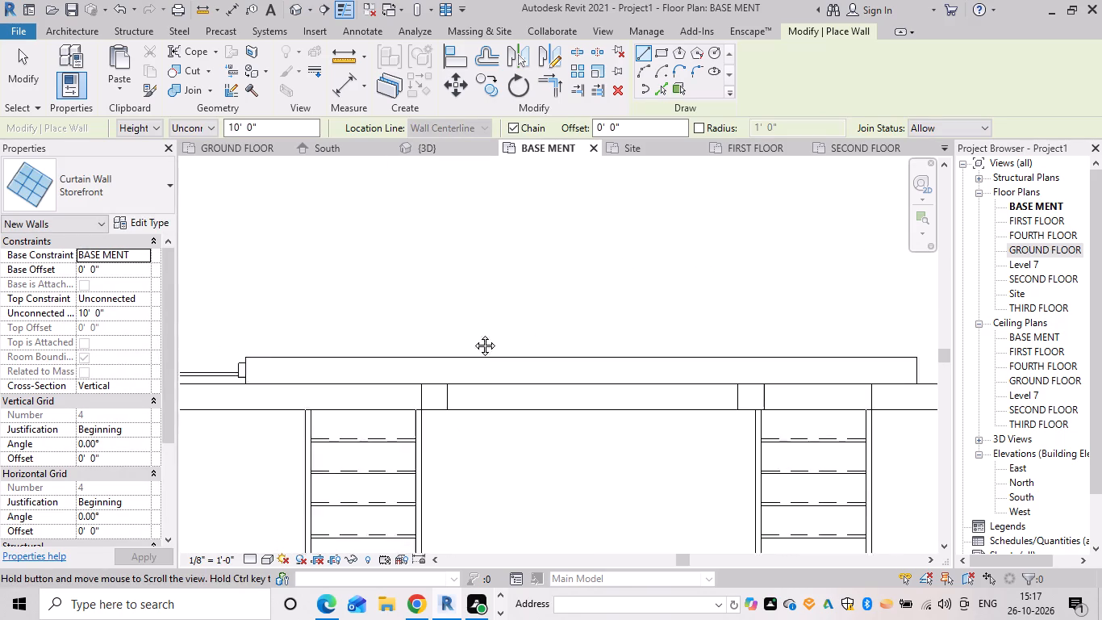
middle_click_drag(473, 333, 80, 346)
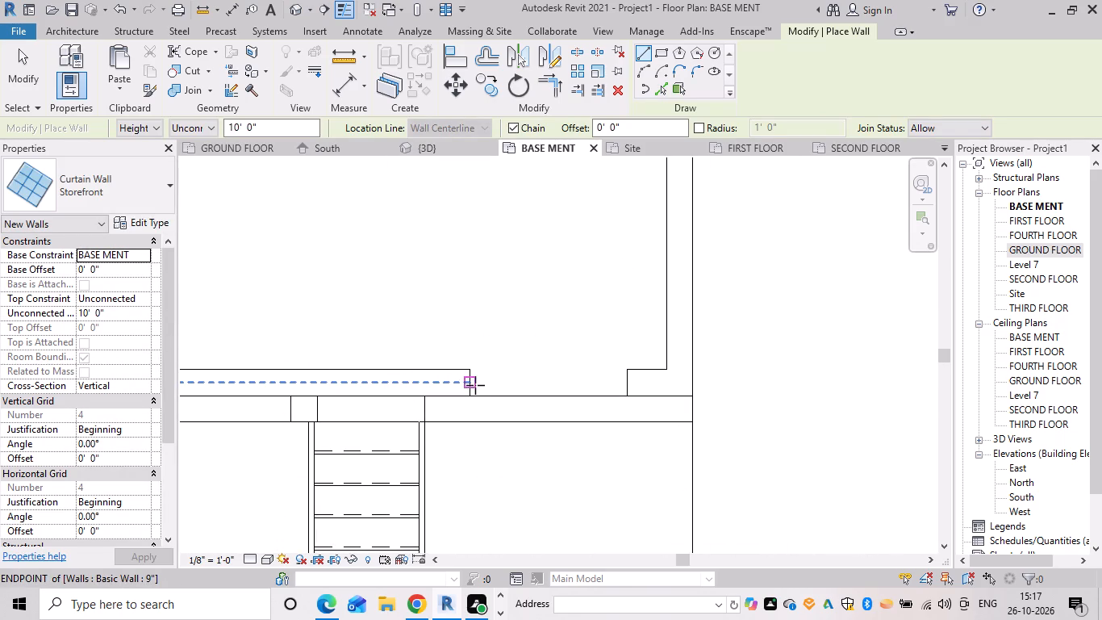
left_click(470, 383)
key("space")
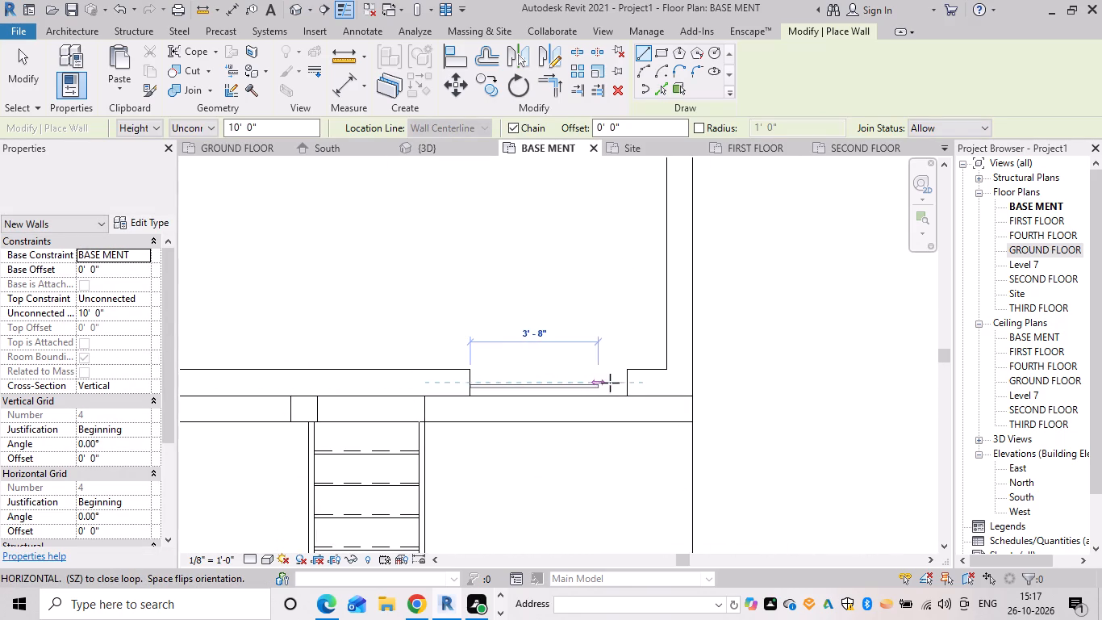
left_click(624, 384)
key("Escape")
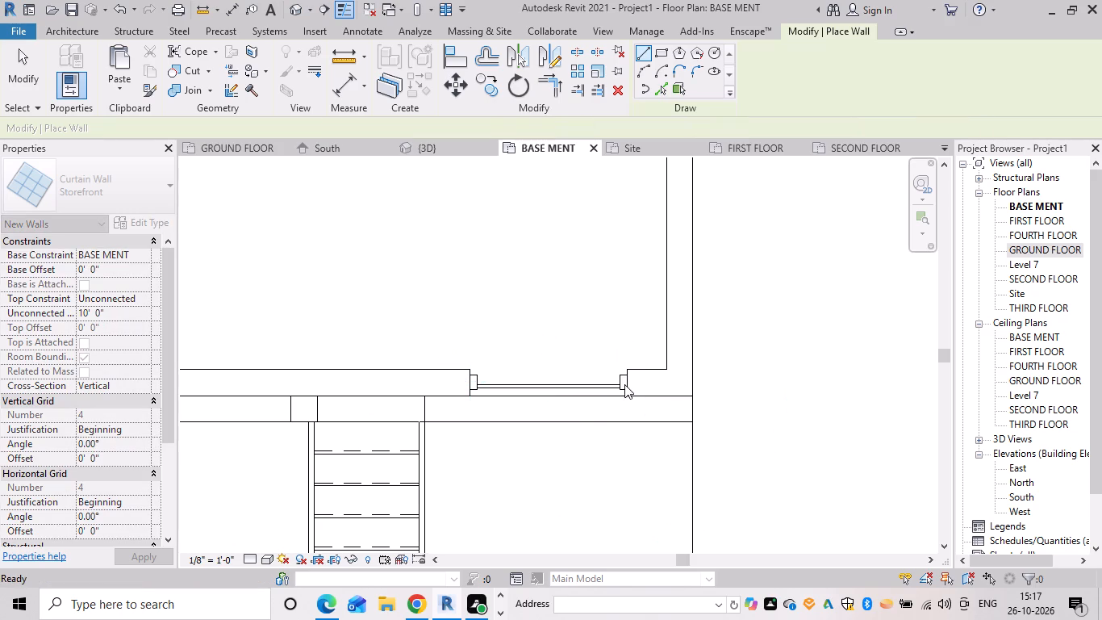
In the 3D view, set the unconnected height of both Storefront curtain walls in the front openings to 6'.
scroll(330, 400, "down", 4)
middle_click_drag(322, 404, 536, 401)
left_click(433, 153)
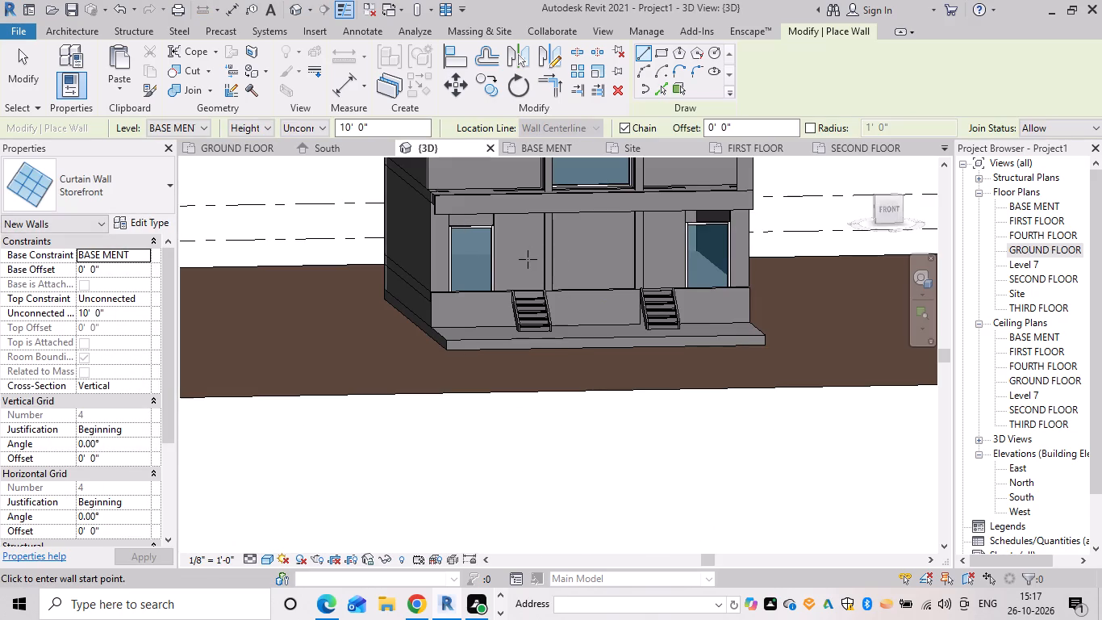
key("Escape")
left_click(474, 232)
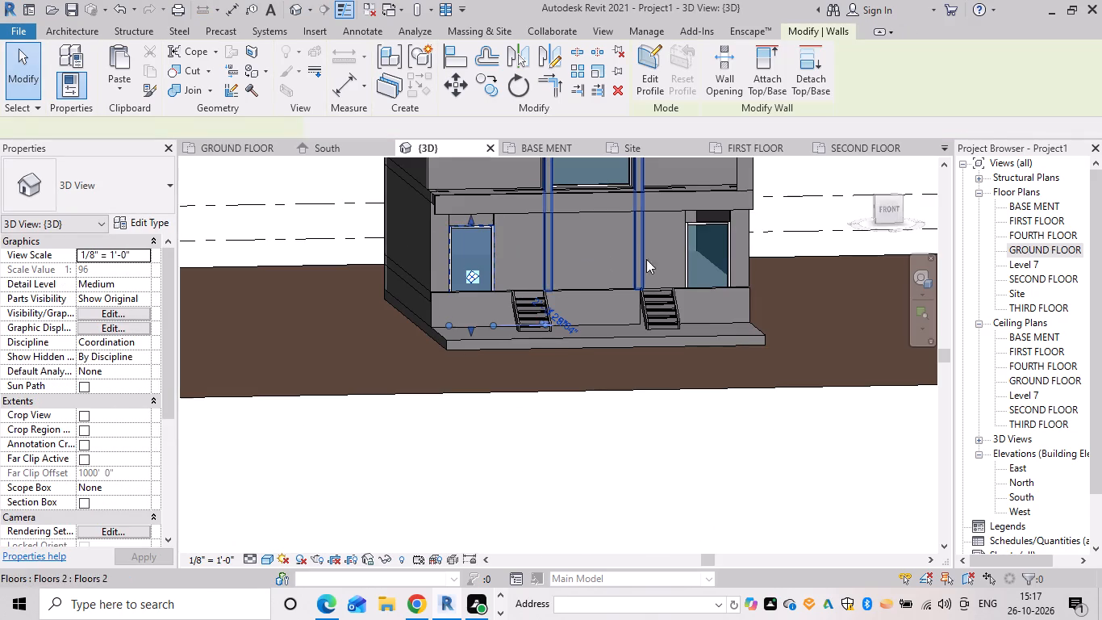
left_click(702, 227, "ctrl")
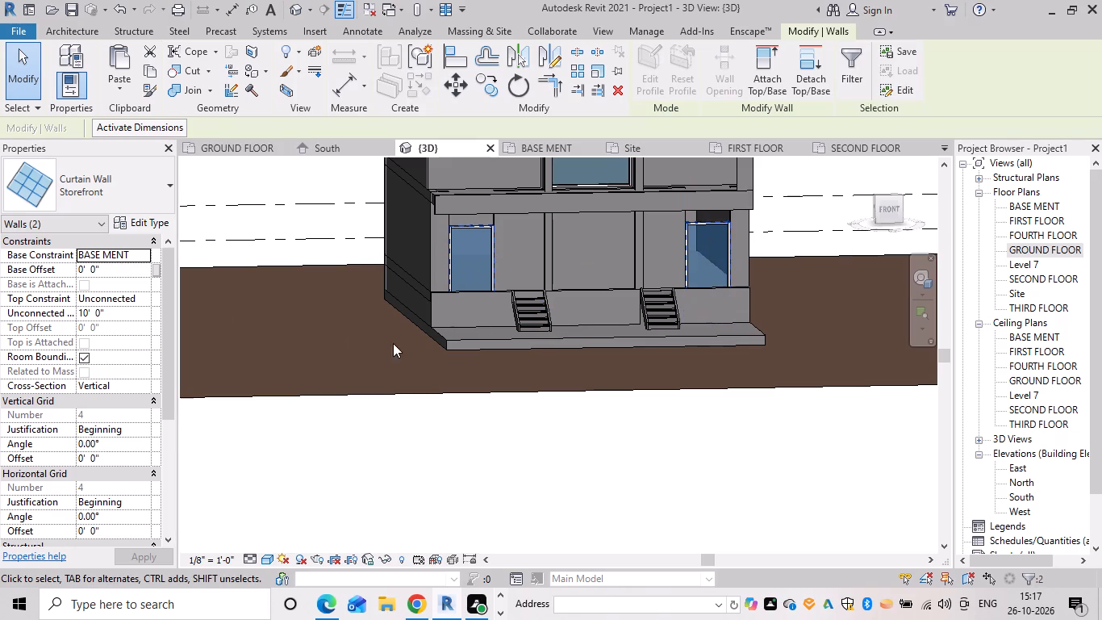
left_click(122, 312)
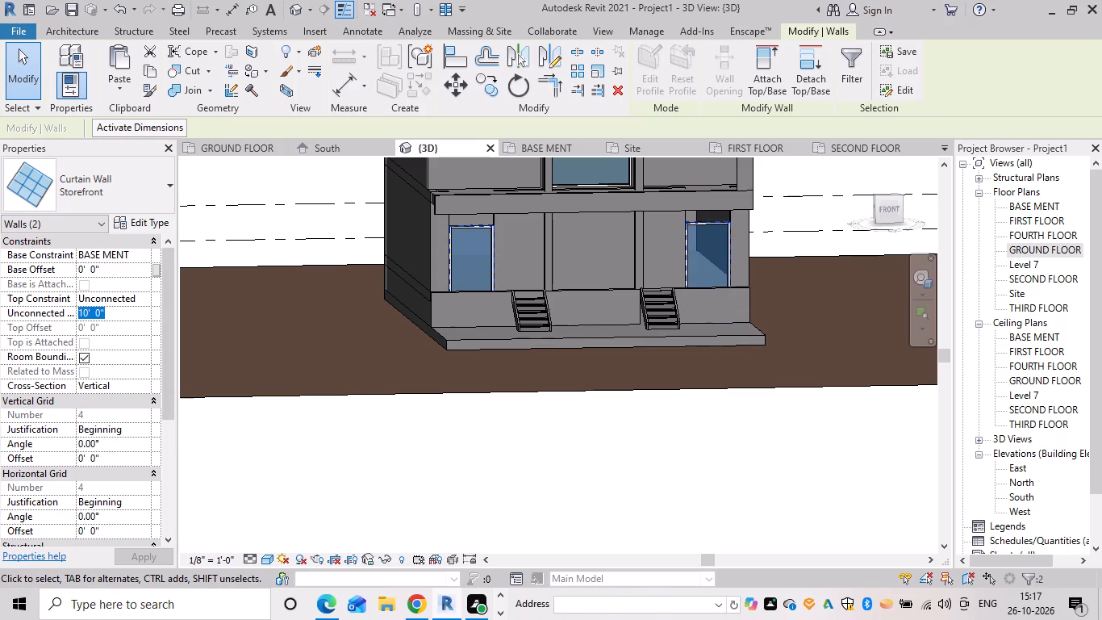
key("BackSpace")
type("6'")
key("Return")
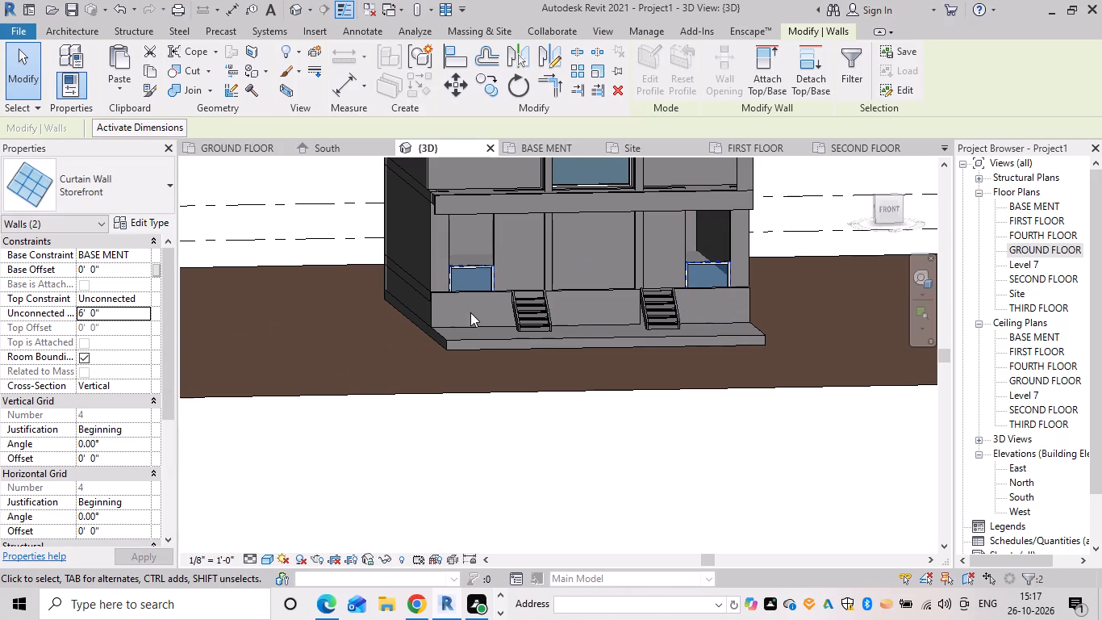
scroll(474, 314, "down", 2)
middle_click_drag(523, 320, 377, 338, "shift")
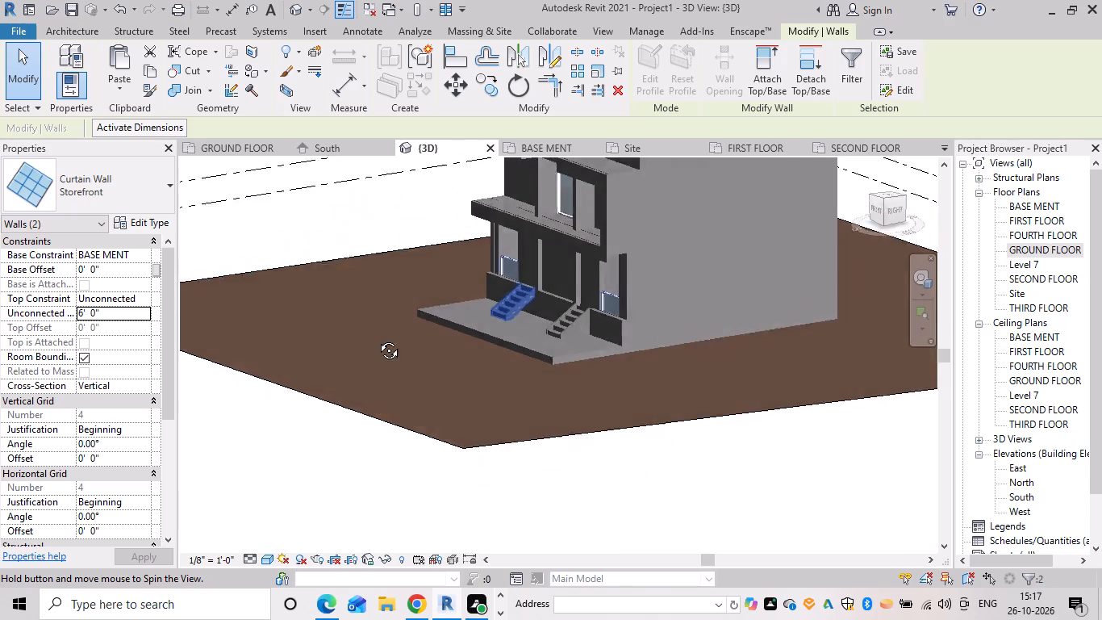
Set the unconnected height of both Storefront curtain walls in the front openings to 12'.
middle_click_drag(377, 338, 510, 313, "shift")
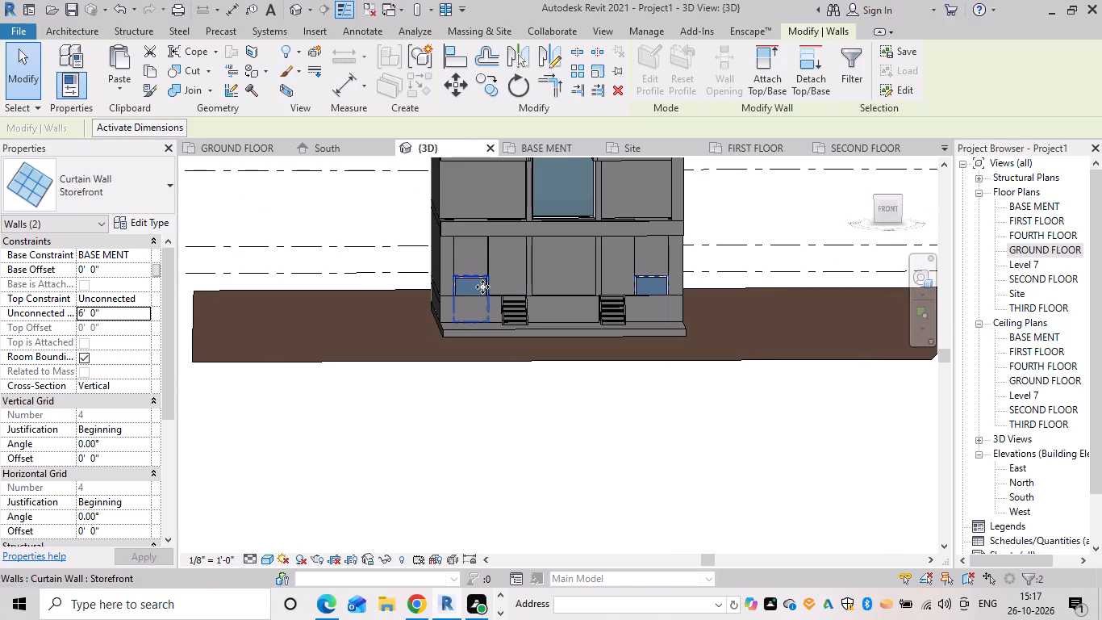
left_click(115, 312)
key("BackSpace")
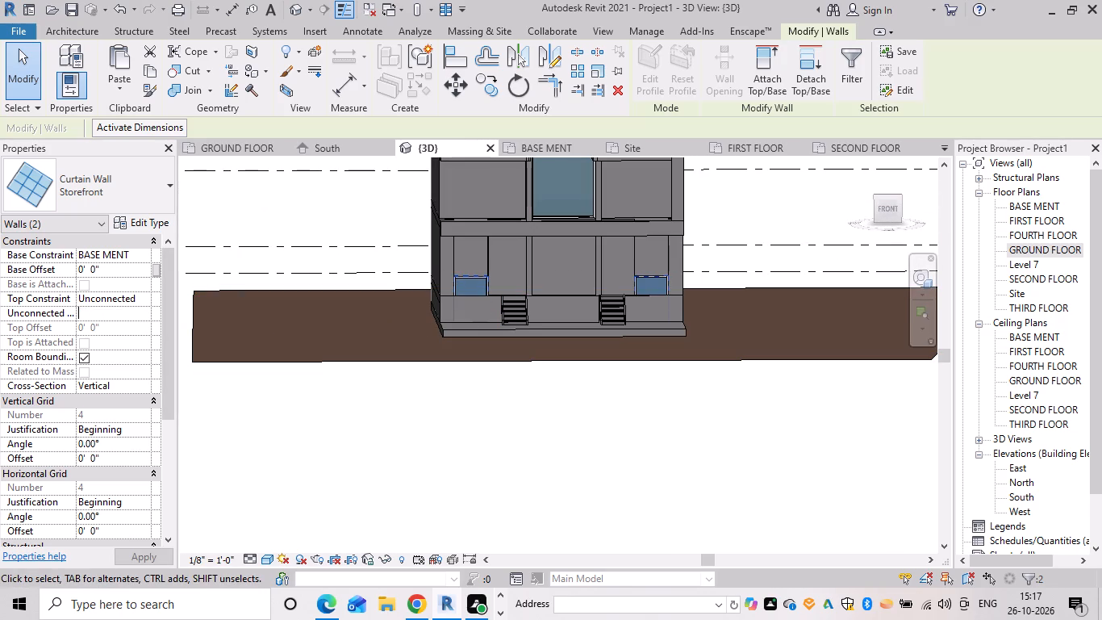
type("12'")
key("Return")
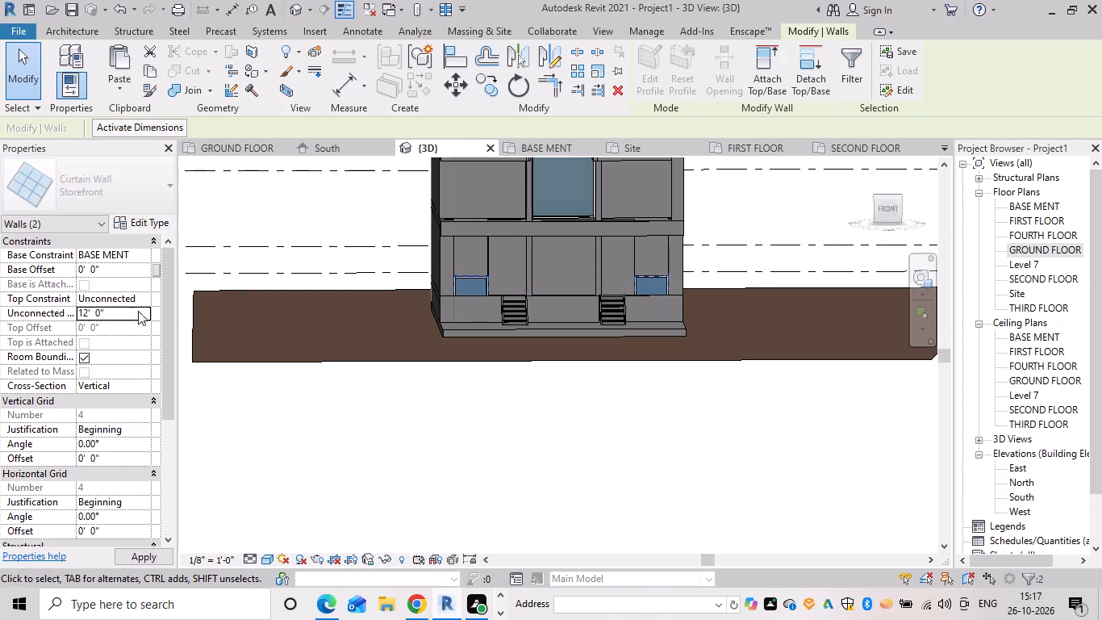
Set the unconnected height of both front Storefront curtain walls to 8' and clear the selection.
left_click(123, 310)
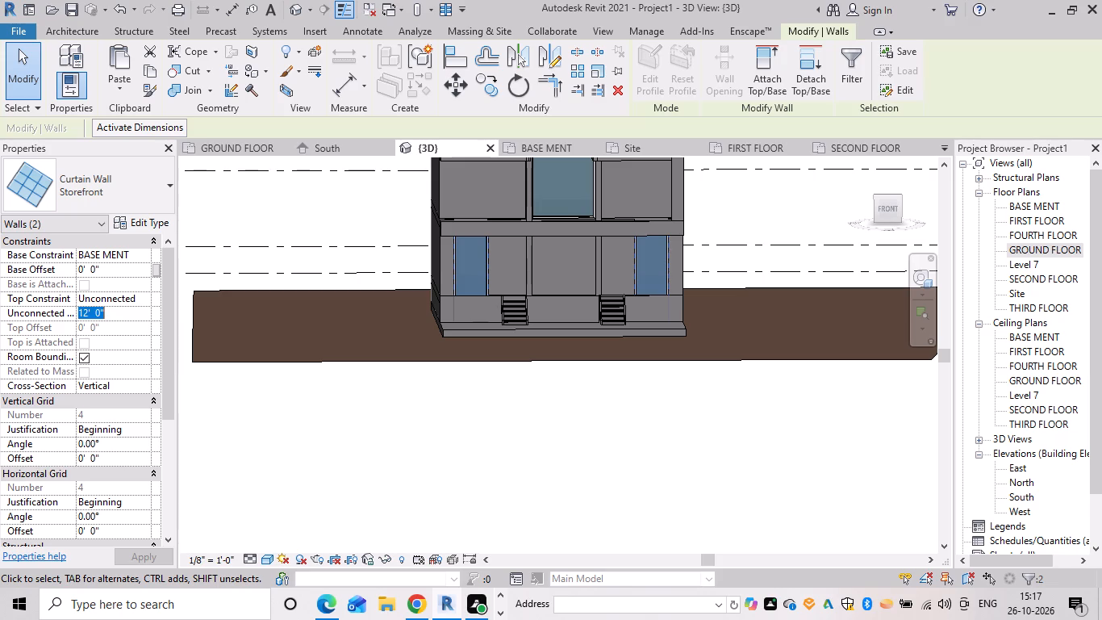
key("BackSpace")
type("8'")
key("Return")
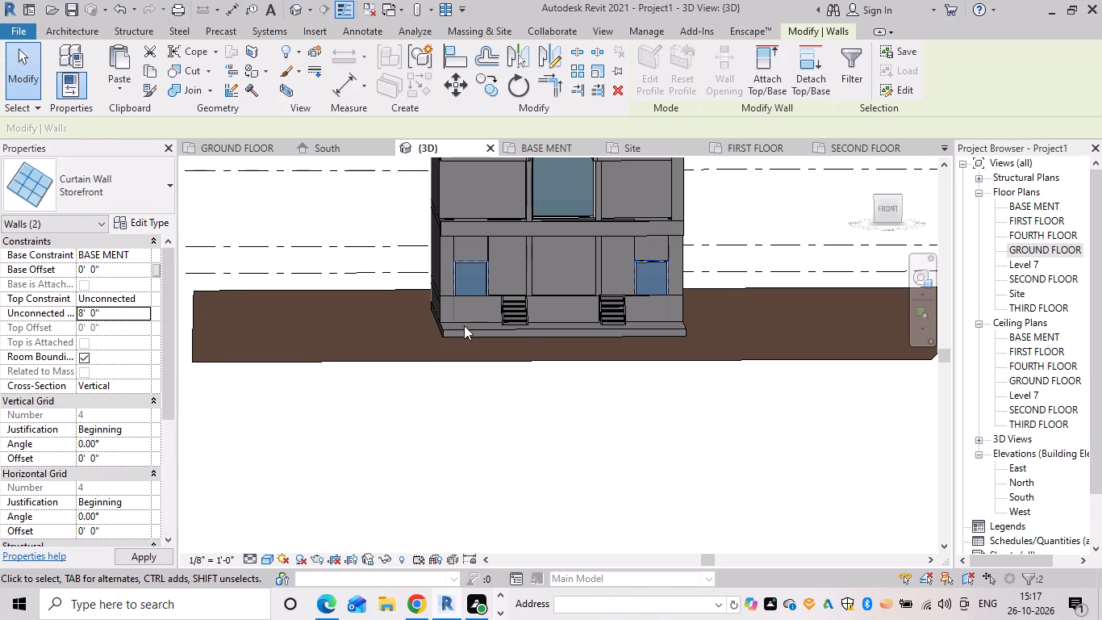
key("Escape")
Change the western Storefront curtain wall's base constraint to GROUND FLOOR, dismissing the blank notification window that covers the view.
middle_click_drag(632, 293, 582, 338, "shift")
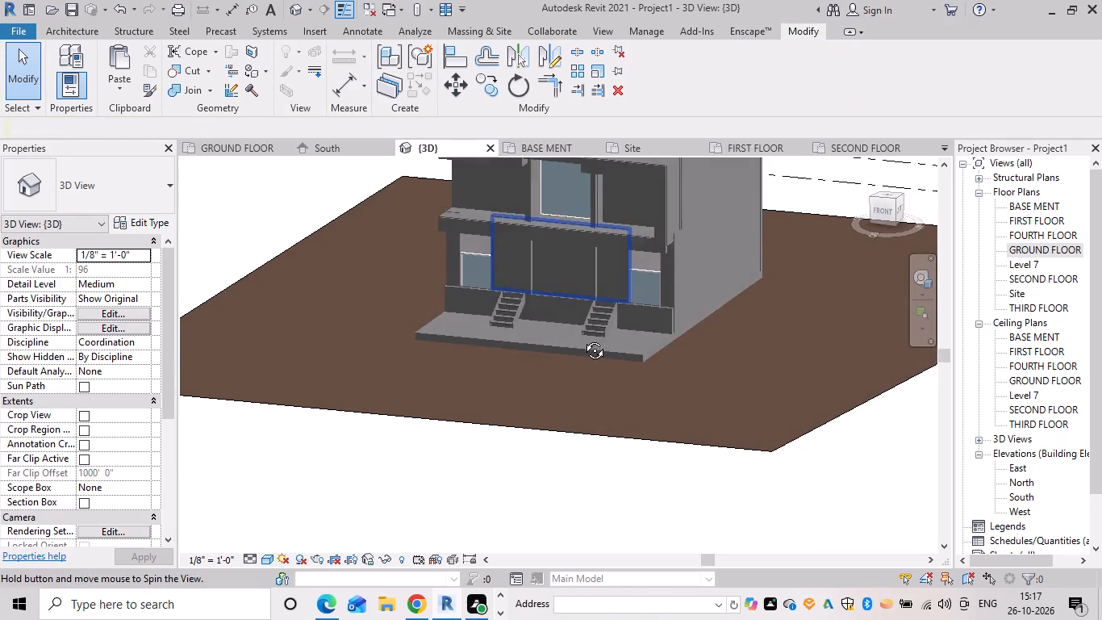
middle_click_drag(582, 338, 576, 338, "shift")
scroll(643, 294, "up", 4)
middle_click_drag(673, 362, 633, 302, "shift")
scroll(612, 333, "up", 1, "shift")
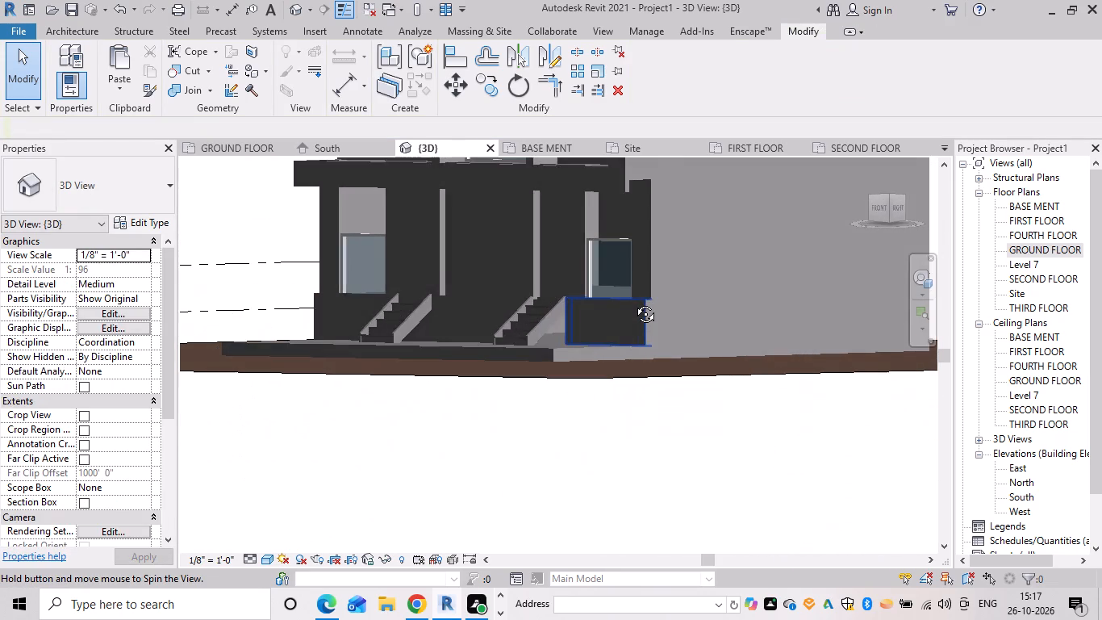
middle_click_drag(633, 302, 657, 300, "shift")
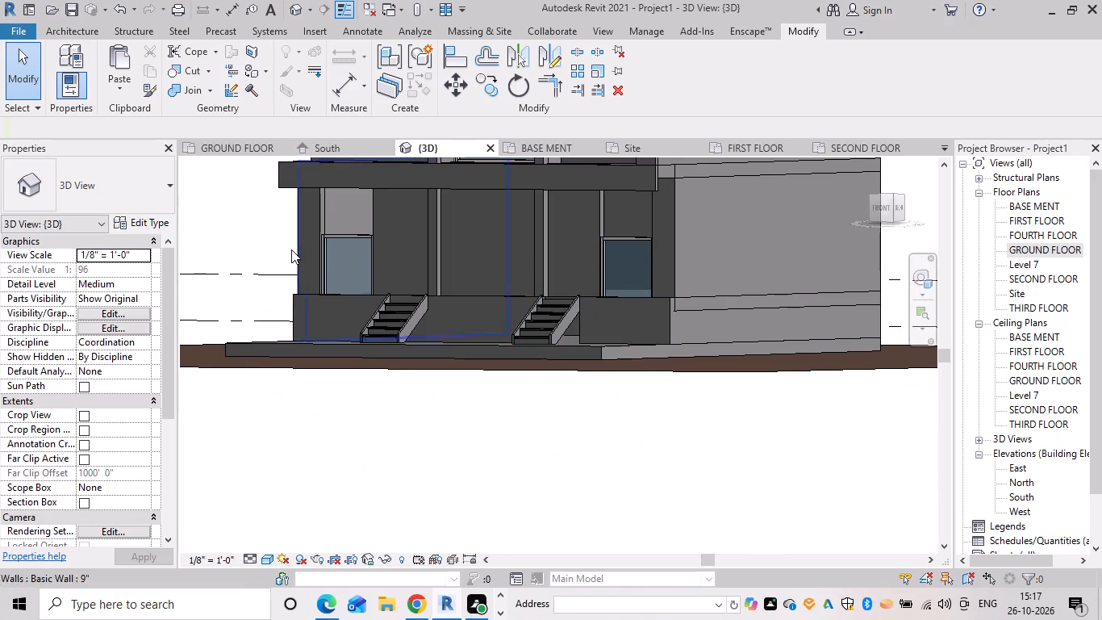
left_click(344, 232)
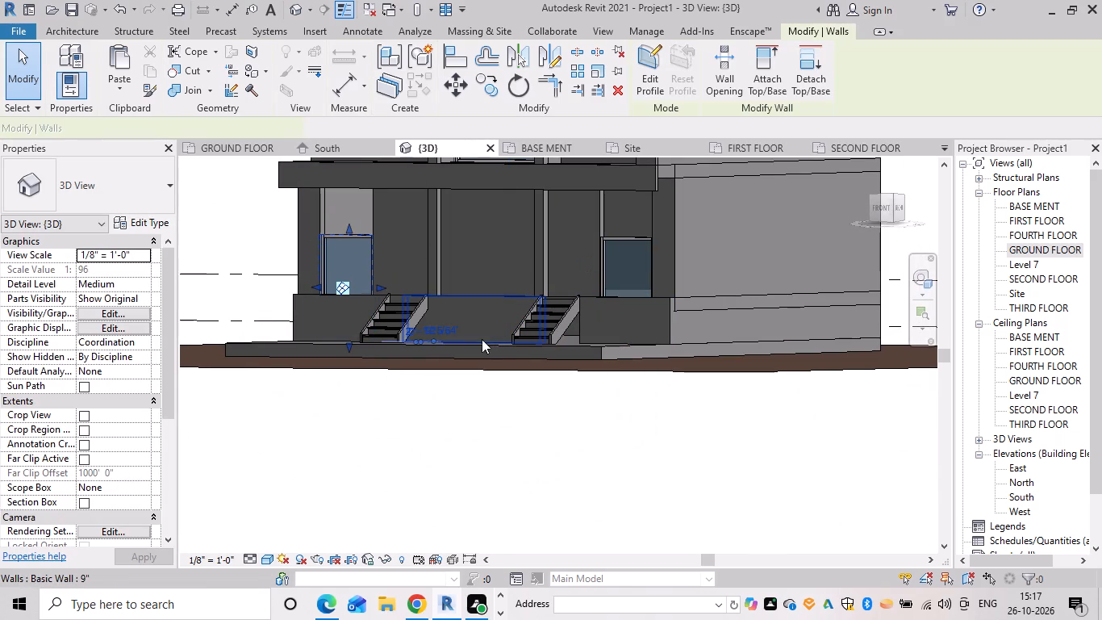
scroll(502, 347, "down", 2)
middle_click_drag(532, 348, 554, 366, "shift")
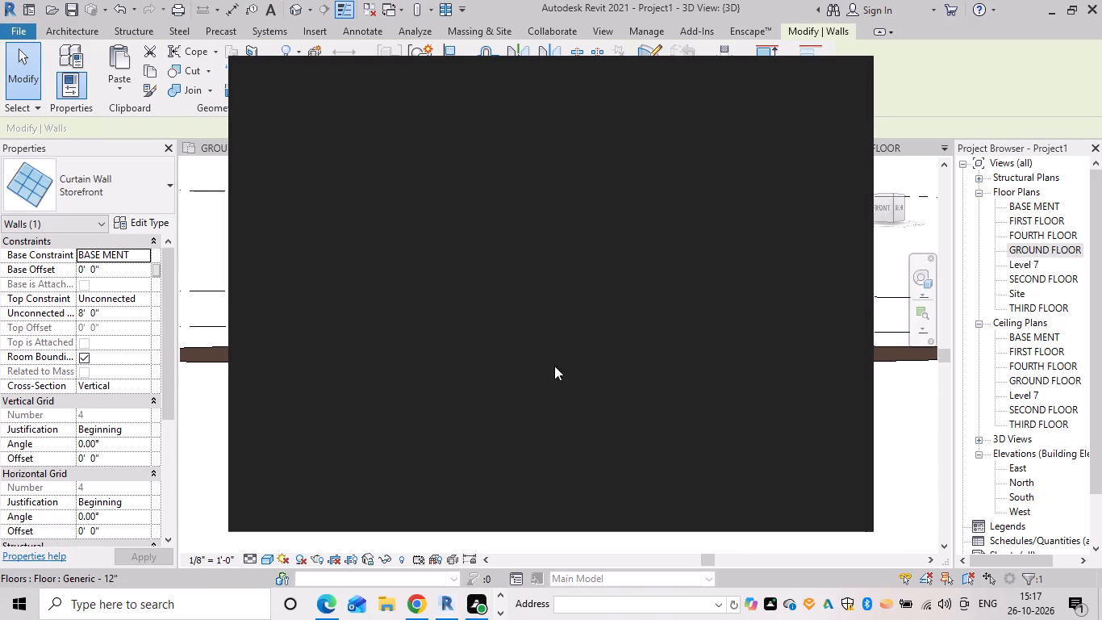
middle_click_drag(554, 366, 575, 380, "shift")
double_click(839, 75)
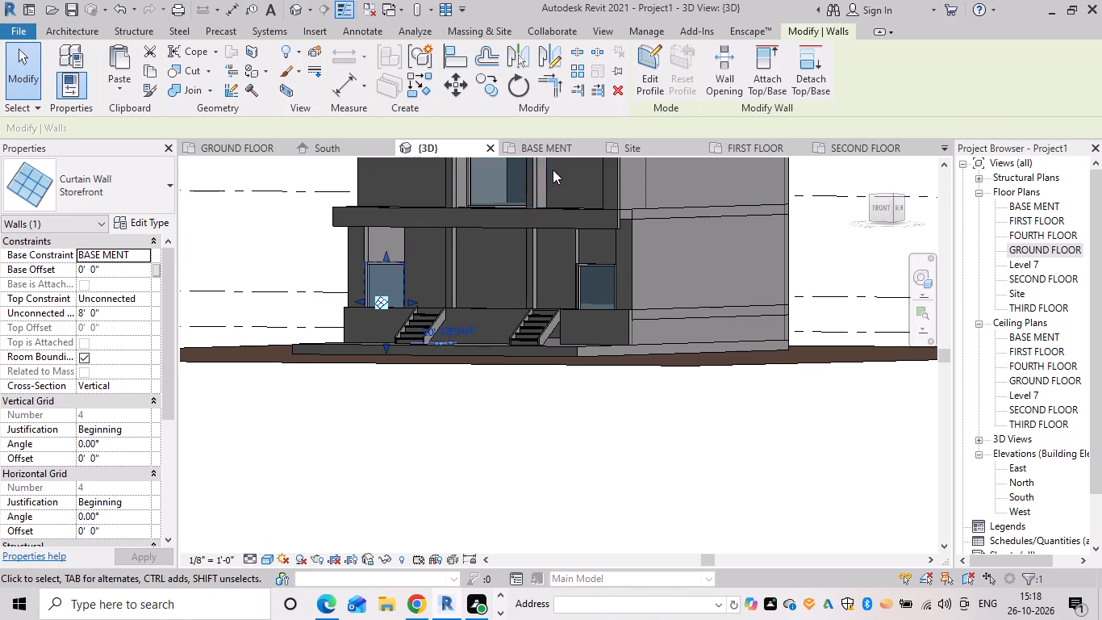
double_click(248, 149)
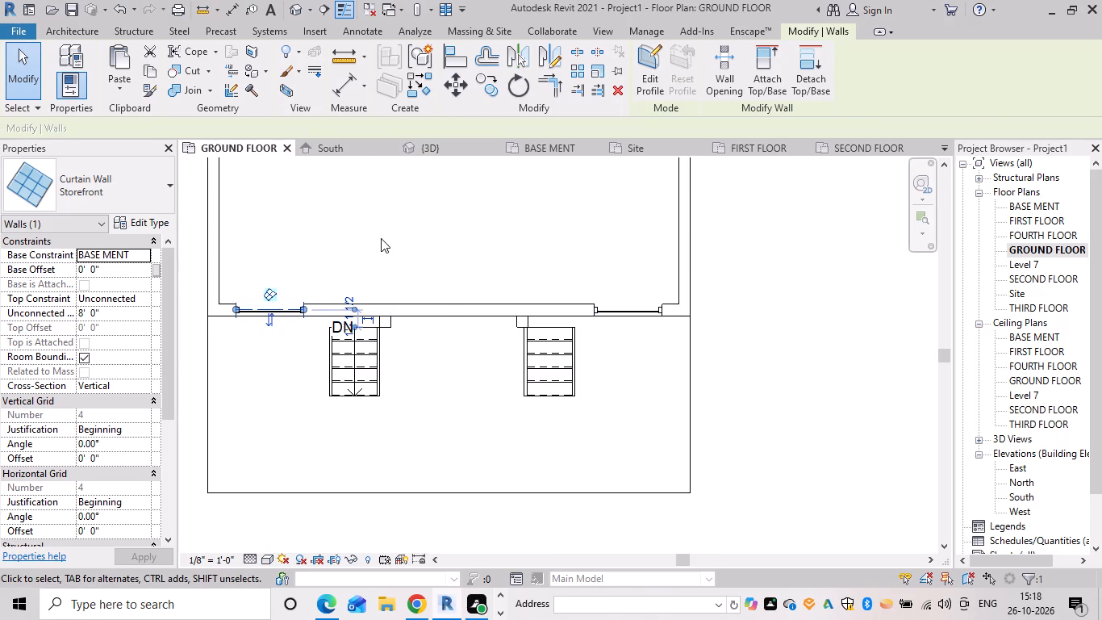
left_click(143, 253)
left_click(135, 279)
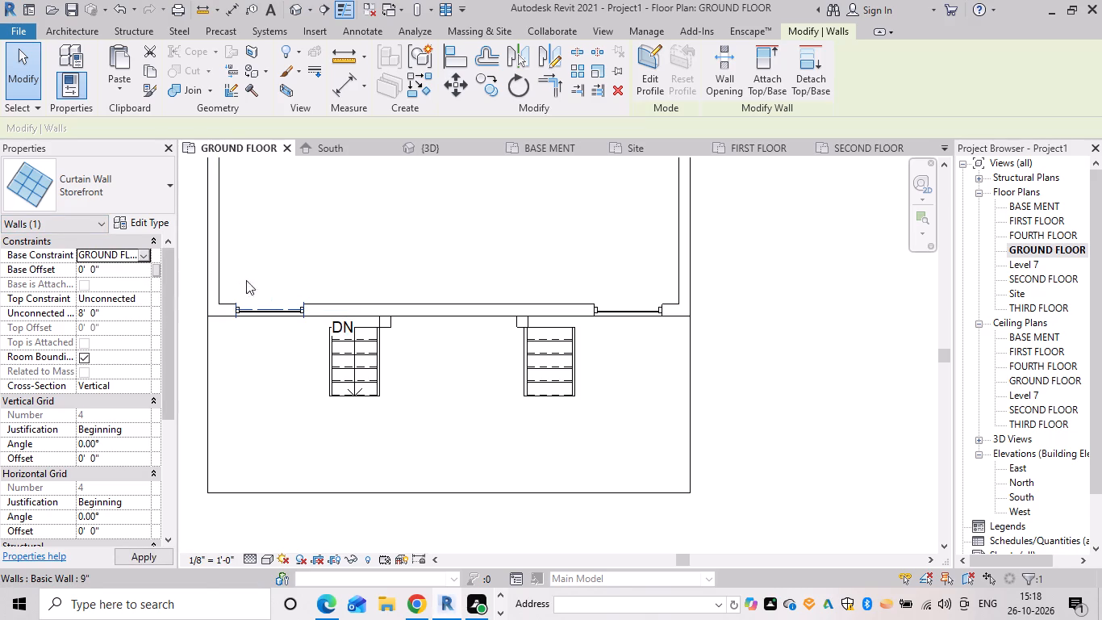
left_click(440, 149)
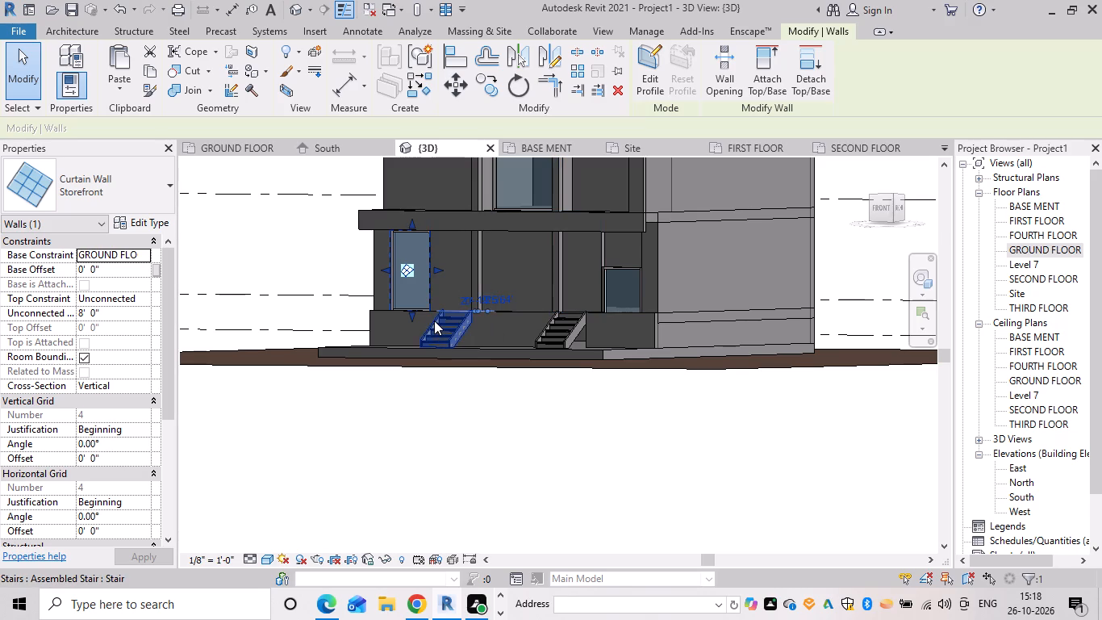
Delete both Storefront curtain walls from the front openings in the 3D view.
key("Escape")
scroll(418, 331, "down", 2)
middle_click_drag(355, 341, 471, 386, "shift")
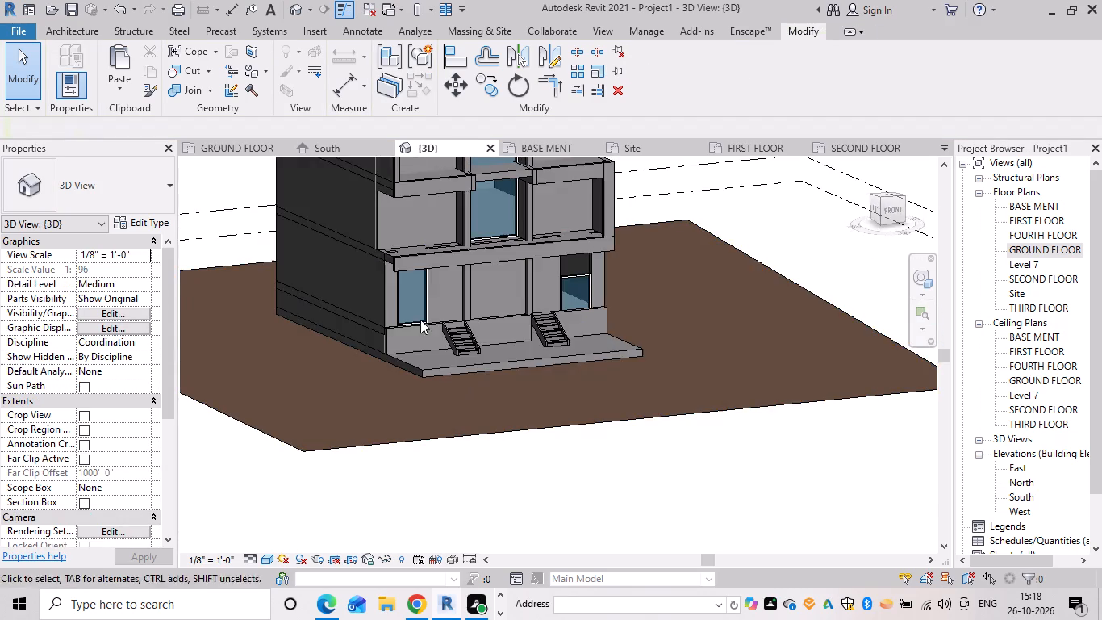
scroll(420, 291, "up", 5)
left_click(429, 291)
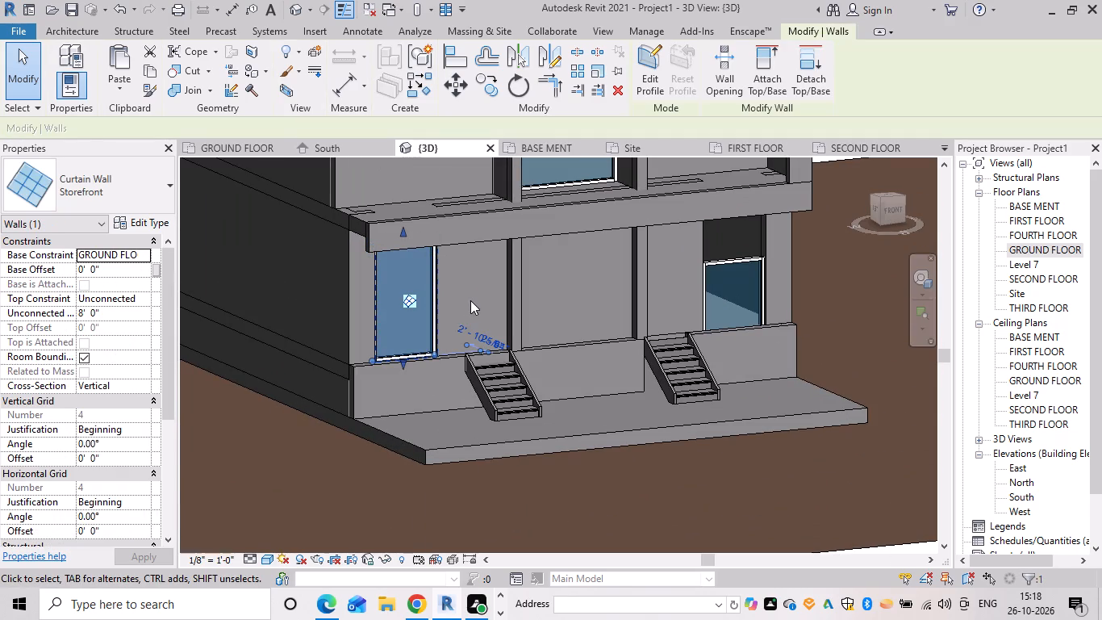
key("Escape")
middle_click_drag(486, 288, 445, 294, "shift")
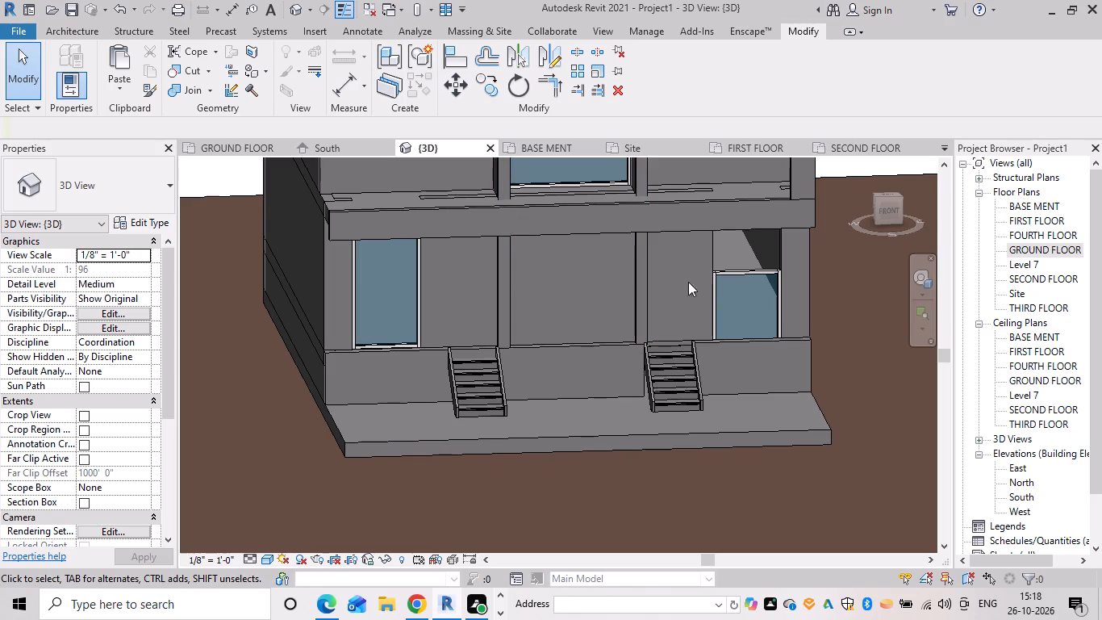
left_click(733, 270)
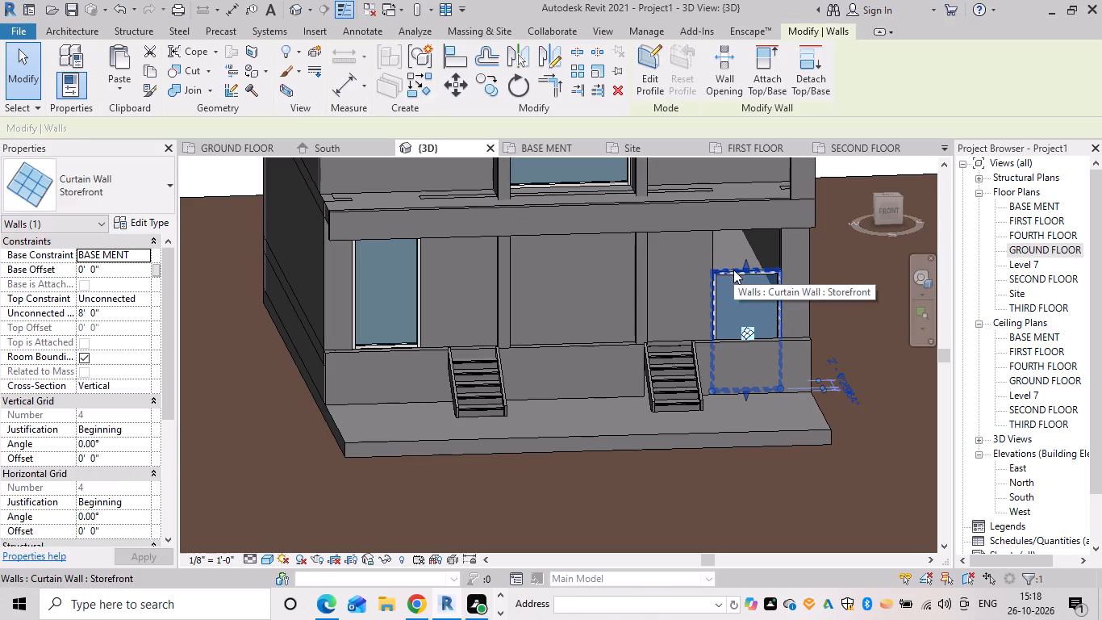
key("BackSpace")
key("Delete")
left_click(411, 296)
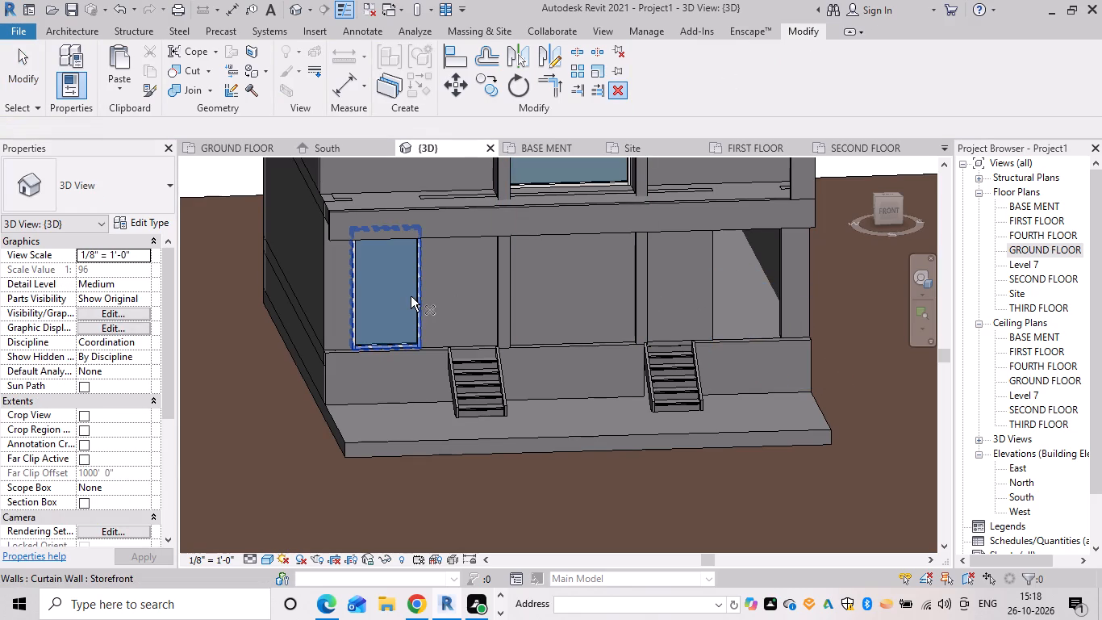
key("Delete")
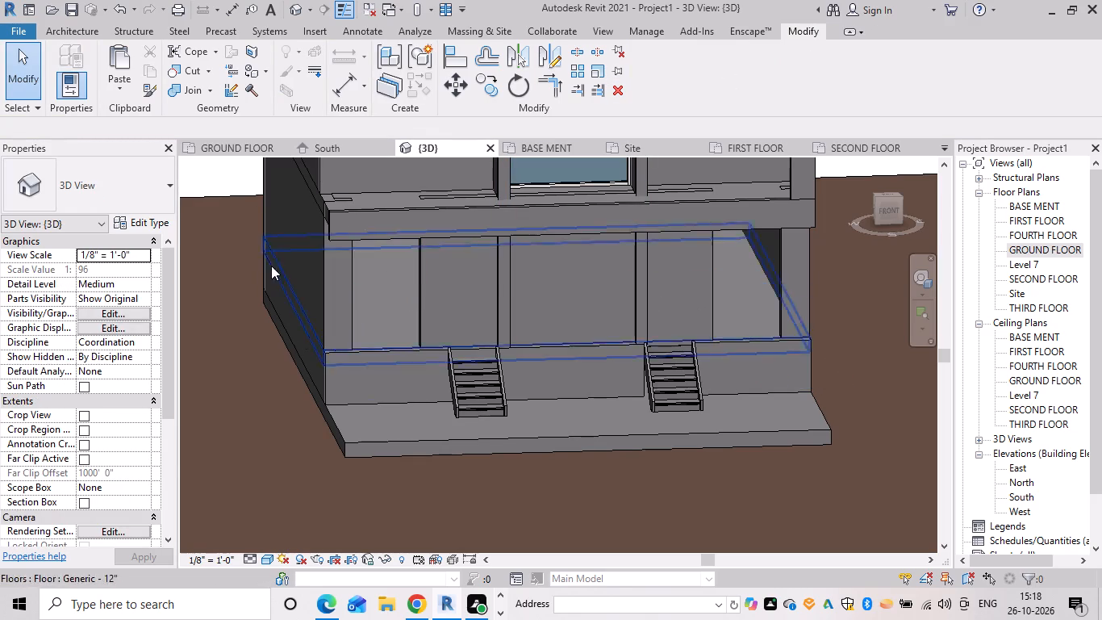
On the GROUND FLOOR plan, draw a flipped Storefront curtain wall, 4'-6" long, across the western opening in the front wall.
left_click(232, 142)
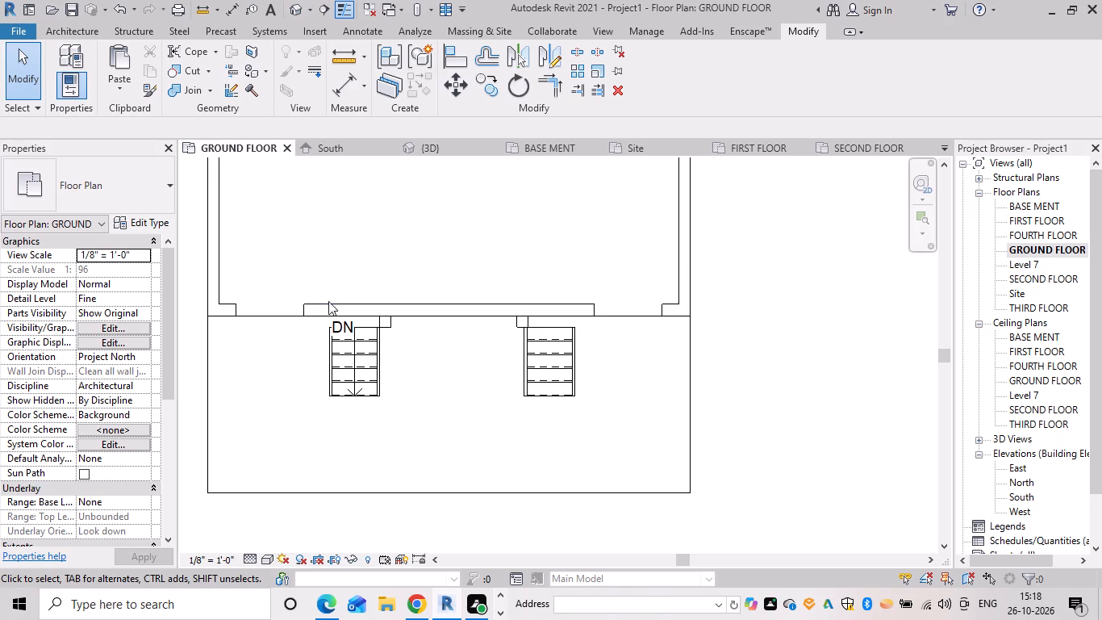
key("w")
key("a")
scroll(239, 301, "up", 5)
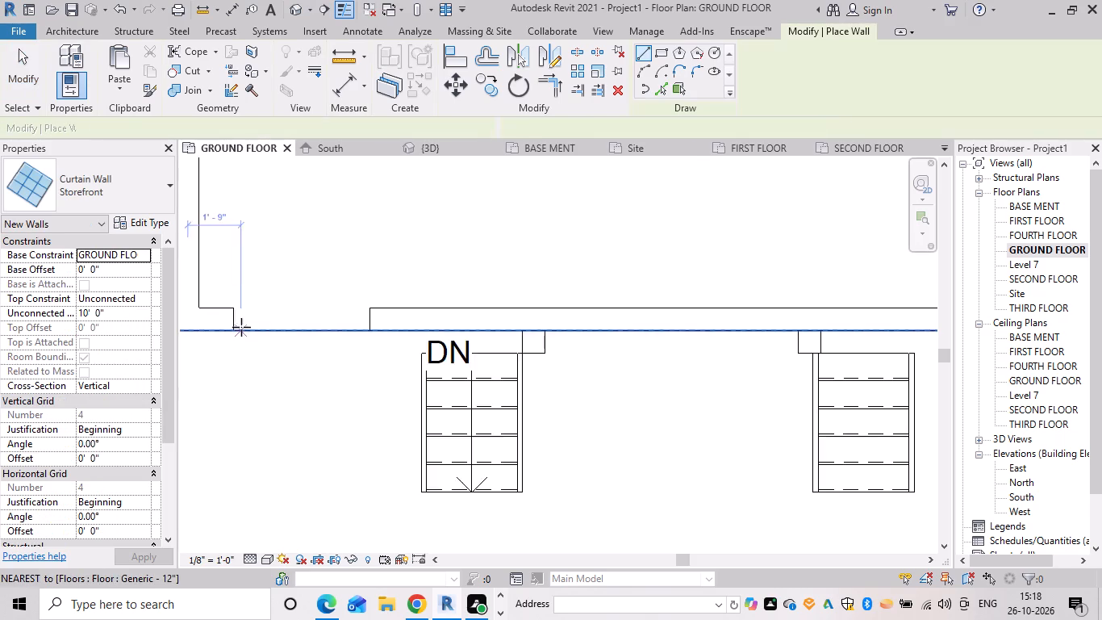
scroll(242, 328, "up", 4)
left_click(227, 311)
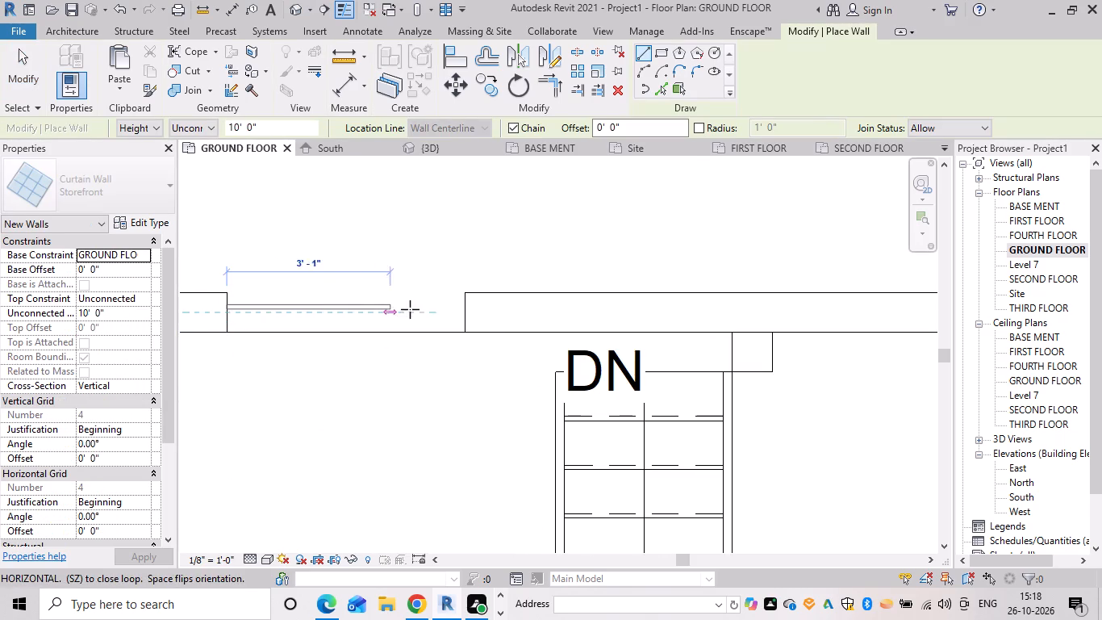
key("space")
left_click(465, 316)
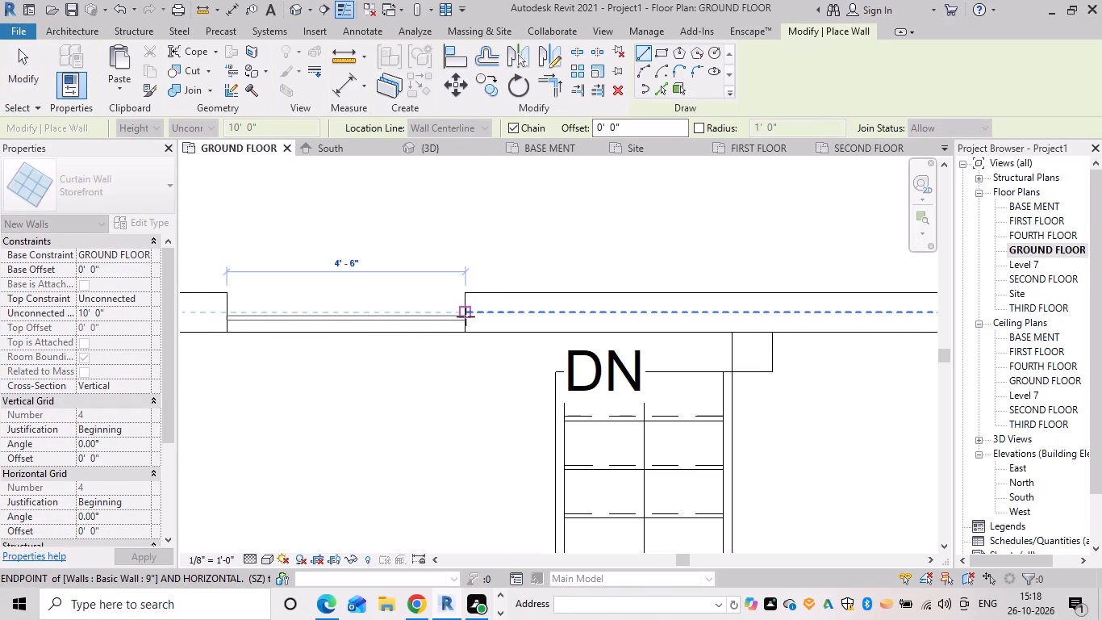
key("Escape")
scroll(616, 318, "down", 1)
middle_click_drag(607, 318, 244, 329)
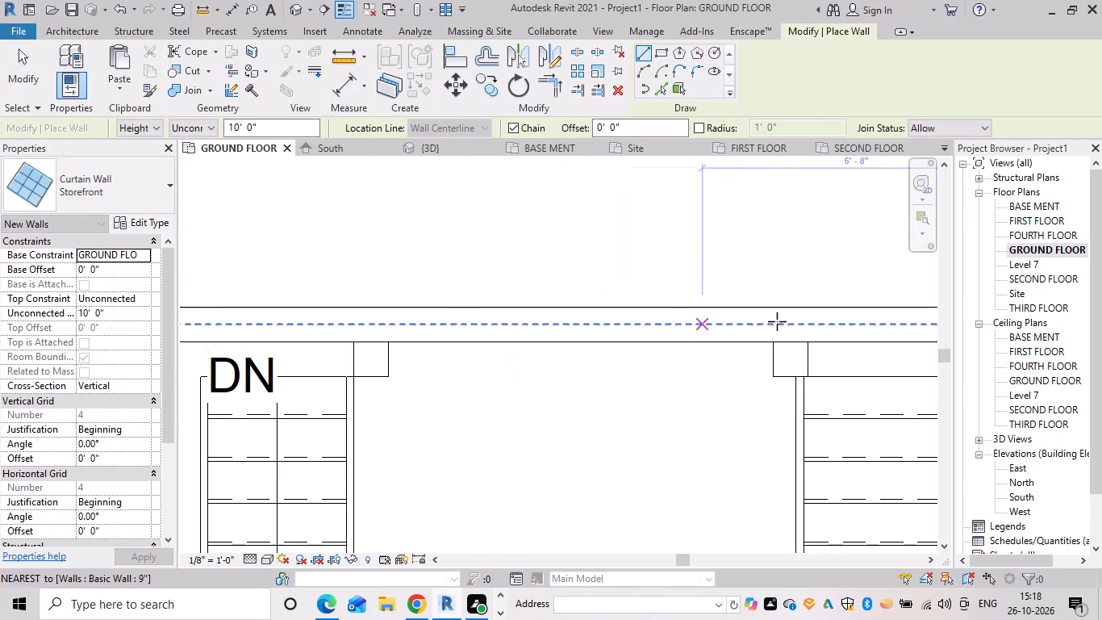
key("Escape")
Draw a matching flipped 4'-6" Storefront curtain wall across the eastern opening in the front wall on the GROUND FLOOR plan.
middle_click_drag(778, 320, 249, 354)
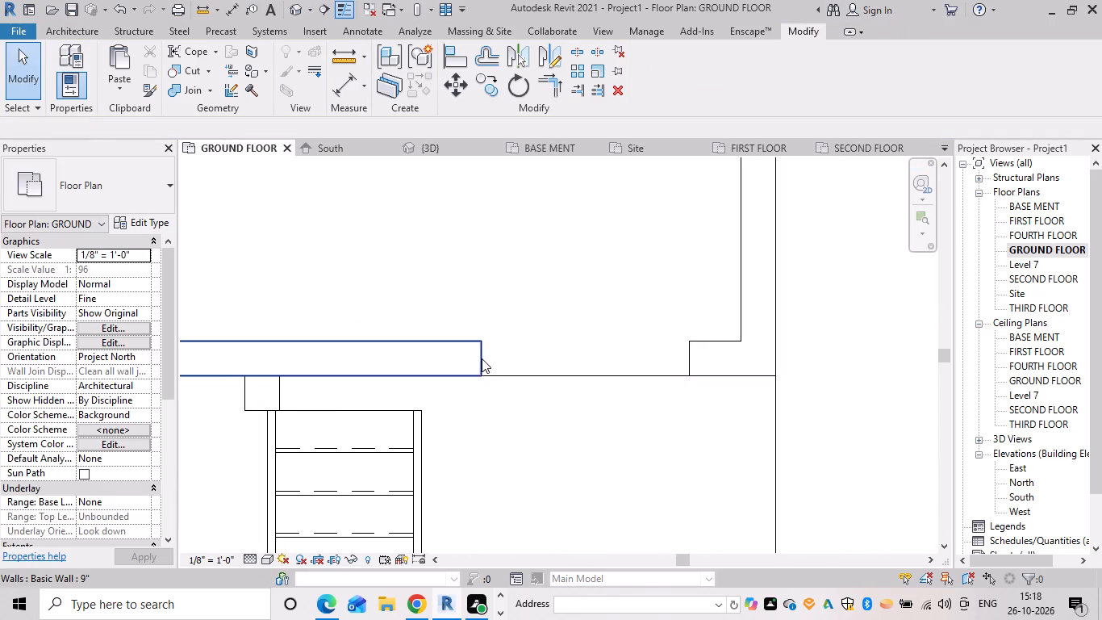
type("wa")
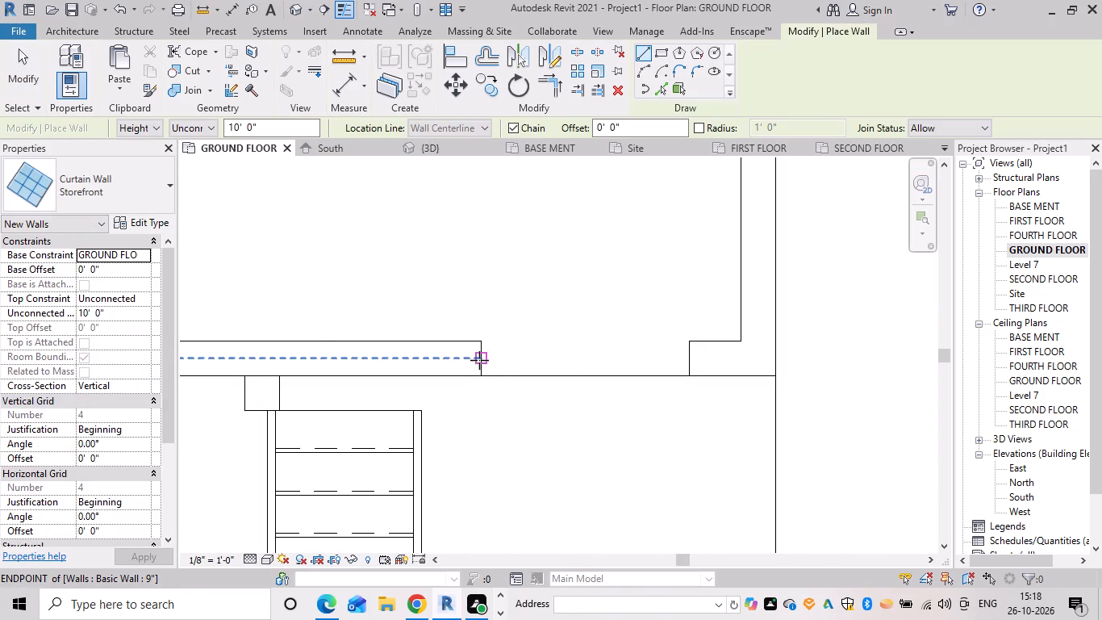
left_click(479, 360)
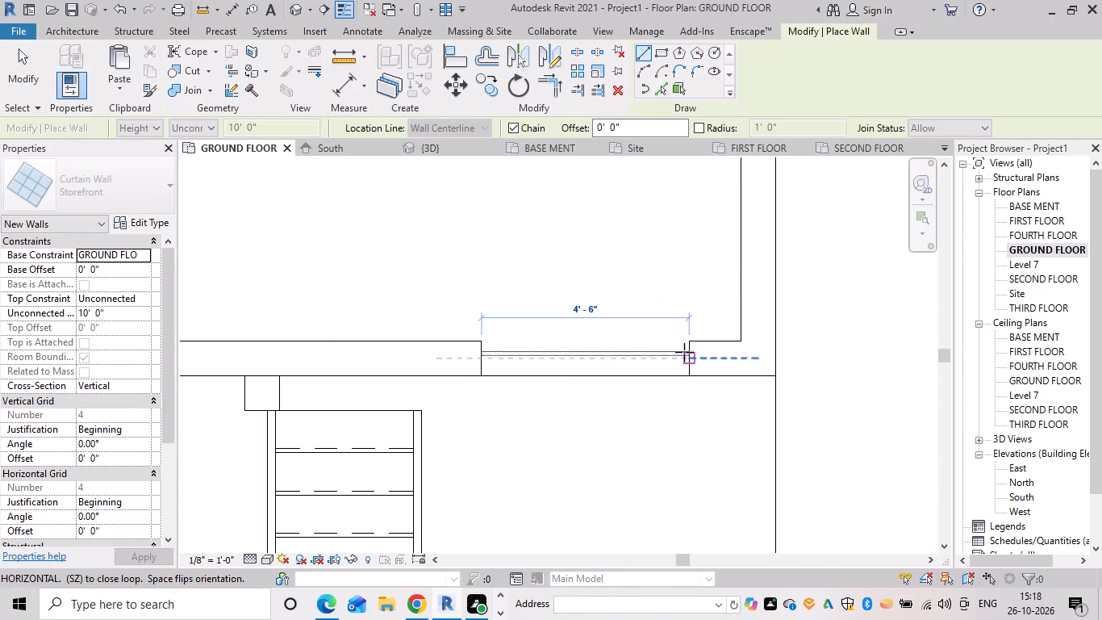
key("space")
left_click(687, 358)
key("Escape")
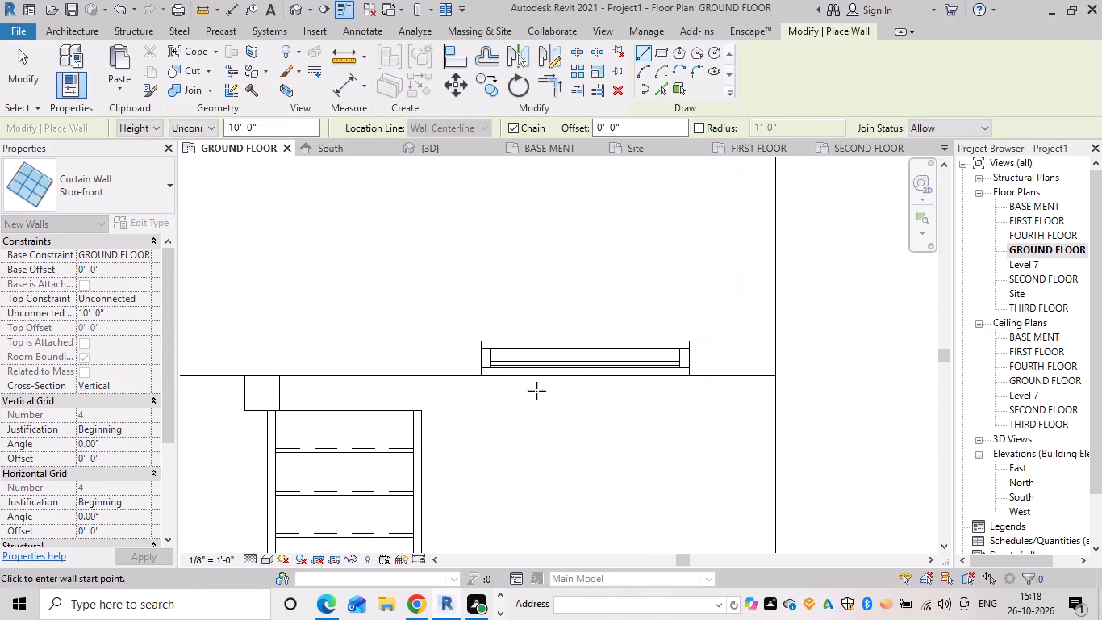
key("Escape")
In the 3D view, set the unconnected height of both new ground-floor Storefront curtain walls to 8'.
scroll(551, 404, "down", 5)
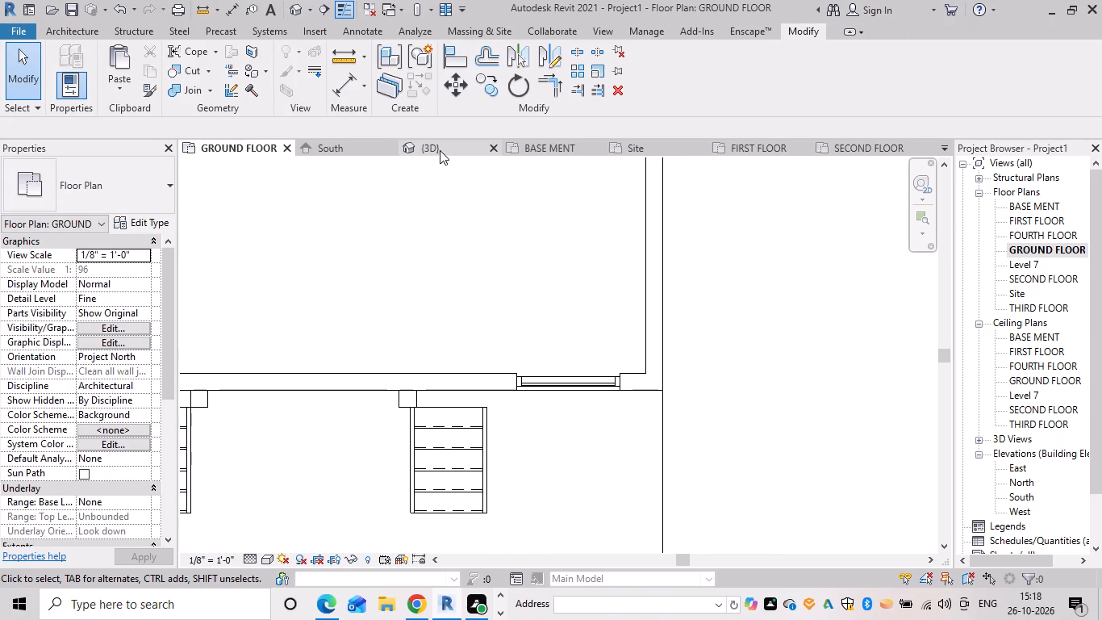
left_click(440, 150)
scroll(595, 350, "down", 4)
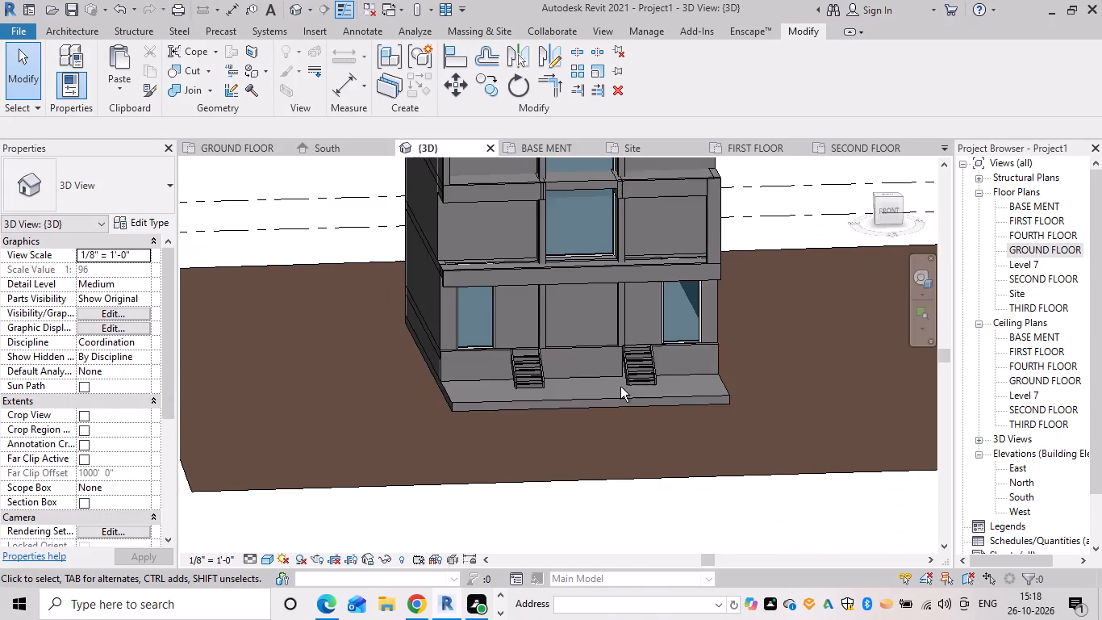
middle_click_drag(620, 387, 605, 356, "shift")
key("Escape")
left_click(699, 330)
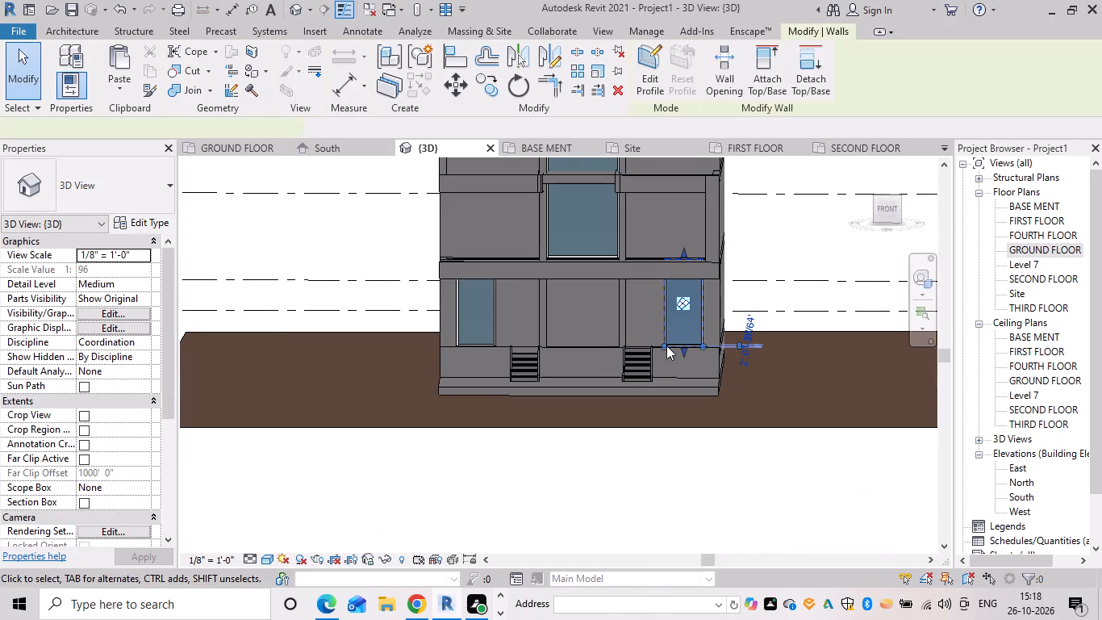
left_click(490, 326, "ctrl")
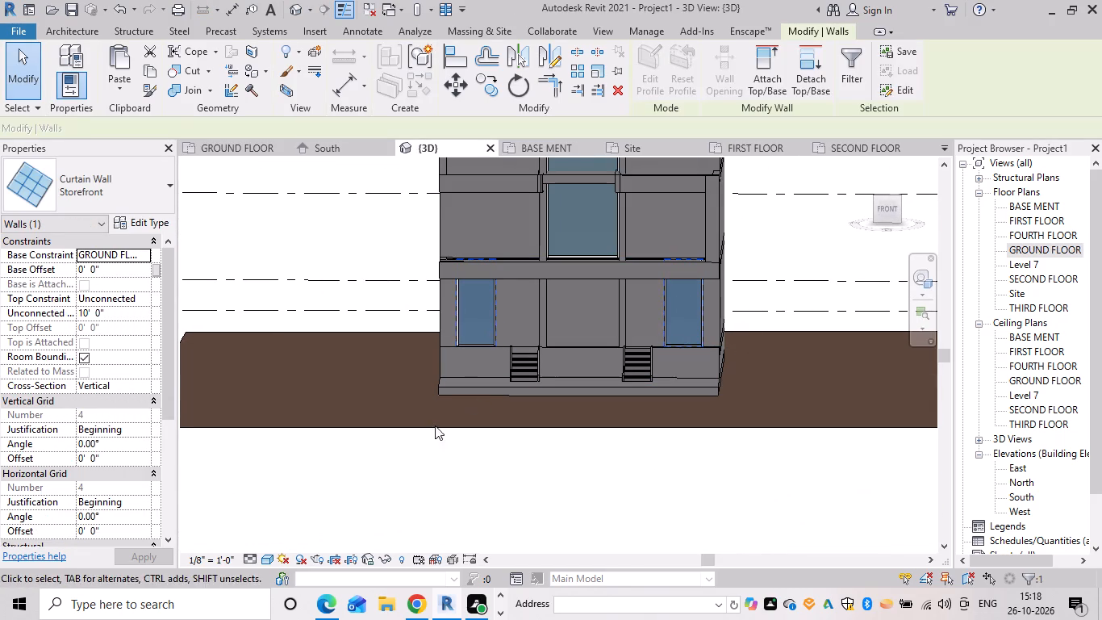
left_click(127, 316)
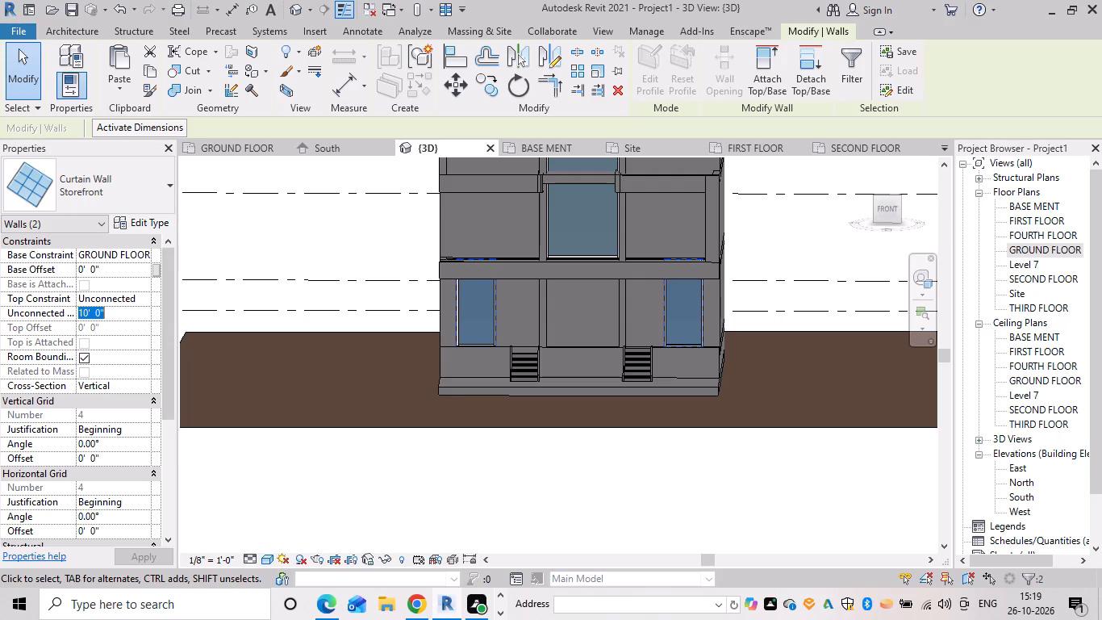
key("BackSpace")
type("8'")
key("Return")
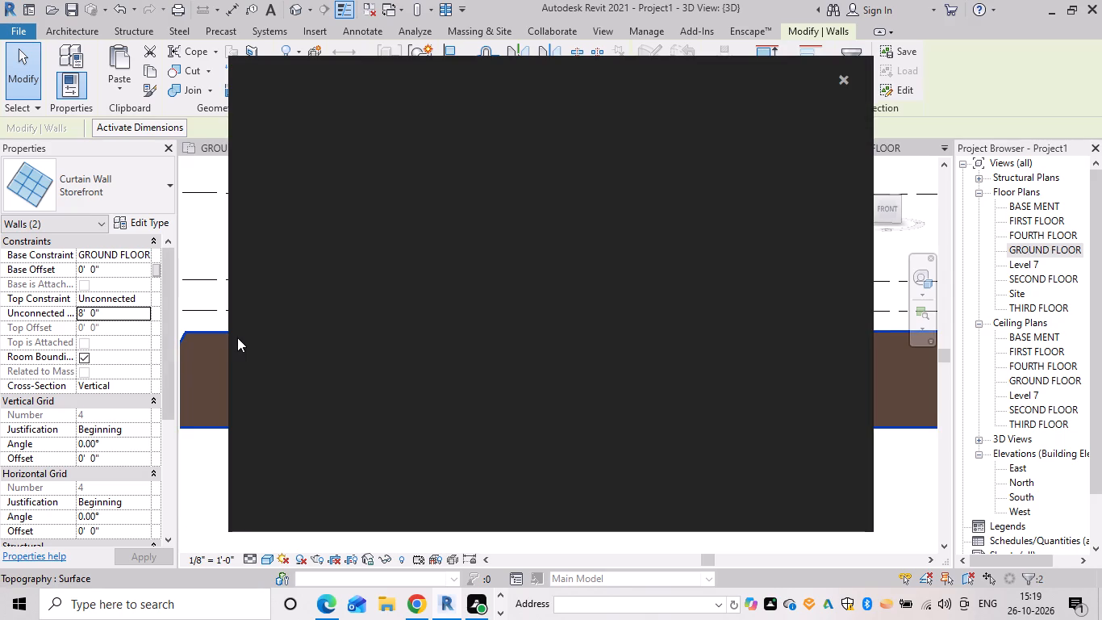
Set the unconnected height of the eastern ground-floor Storefront curtain wall to 6'.
left_click(844, 76)
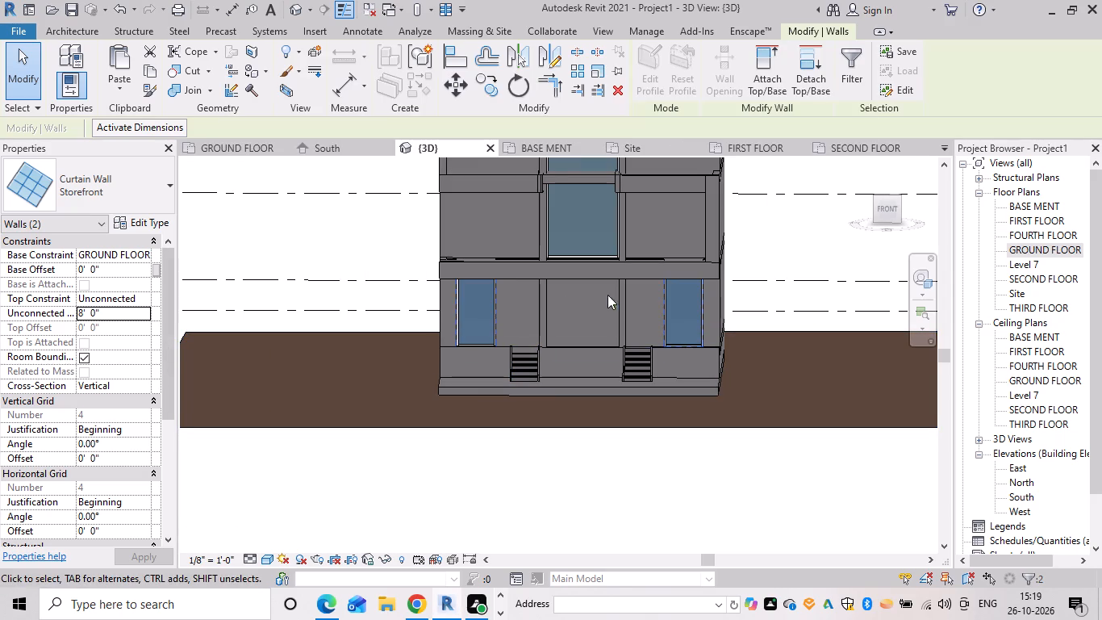
left_click(668, 324)
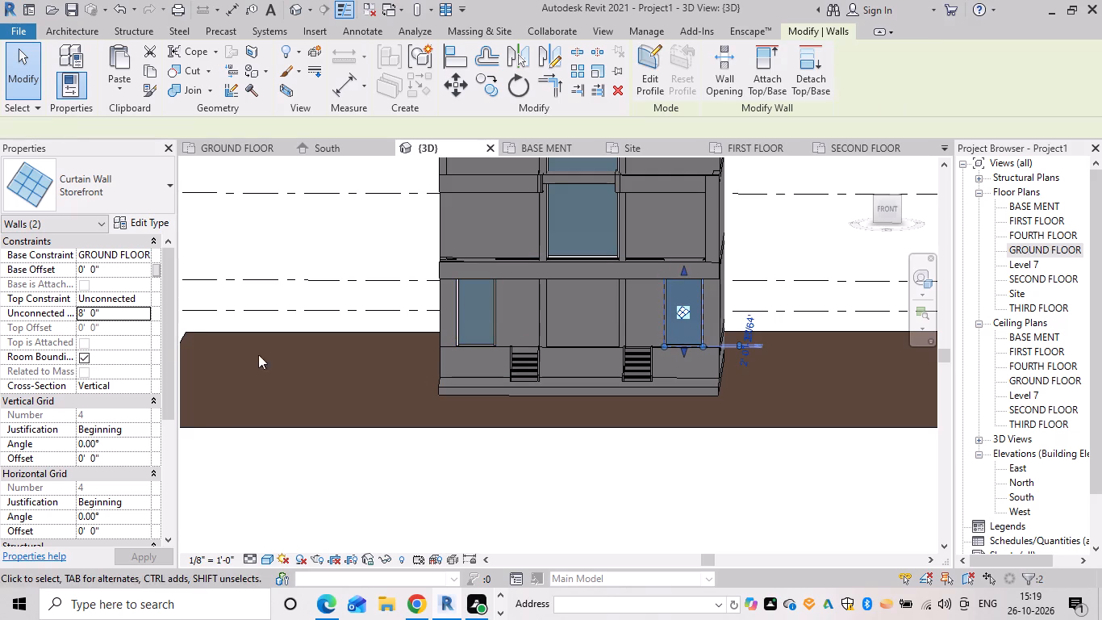
left_click(123, 314)
key("BackSpace")
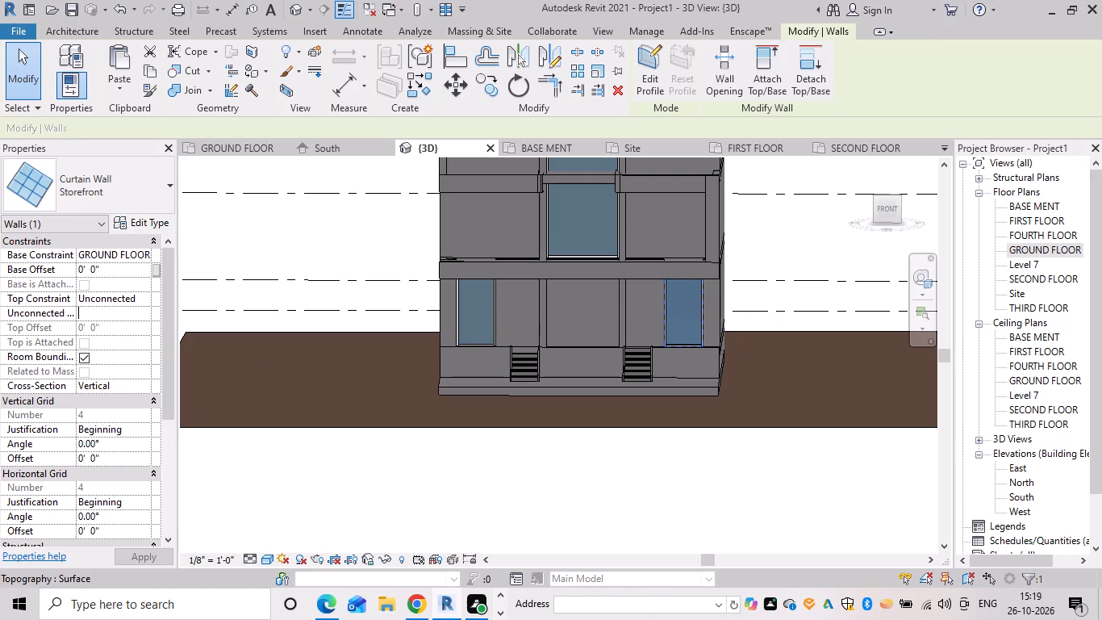
type("6'")
key("Return")
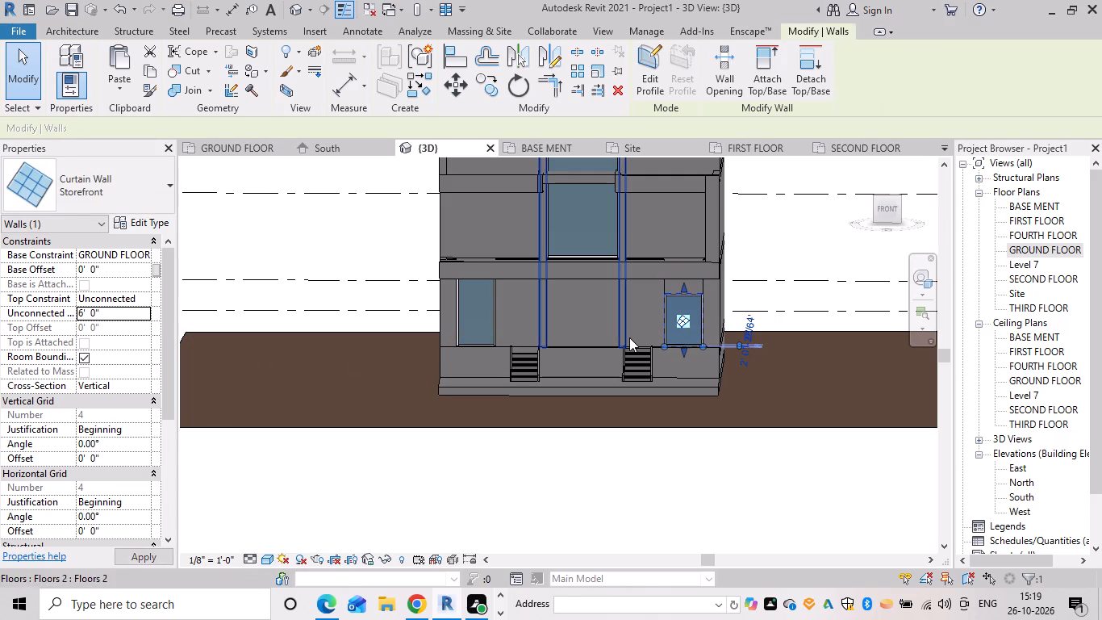
key("Escape")
Set the unconnected height of the western ground-floor Storefront curtain wall to 6'.
left_click(489, 306)
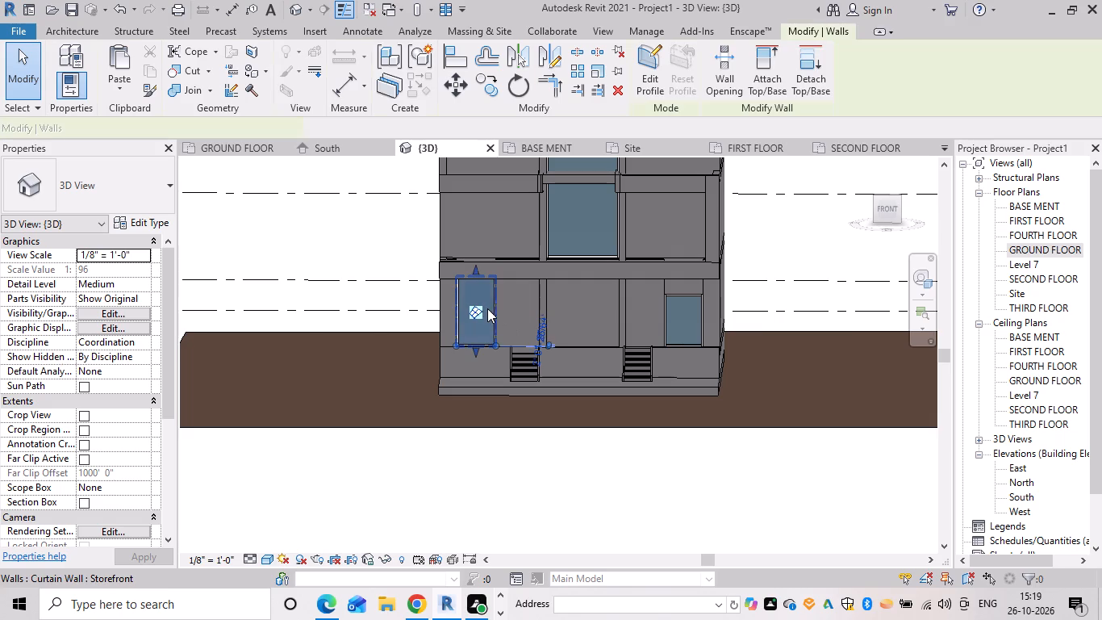
left_click(109, 312)
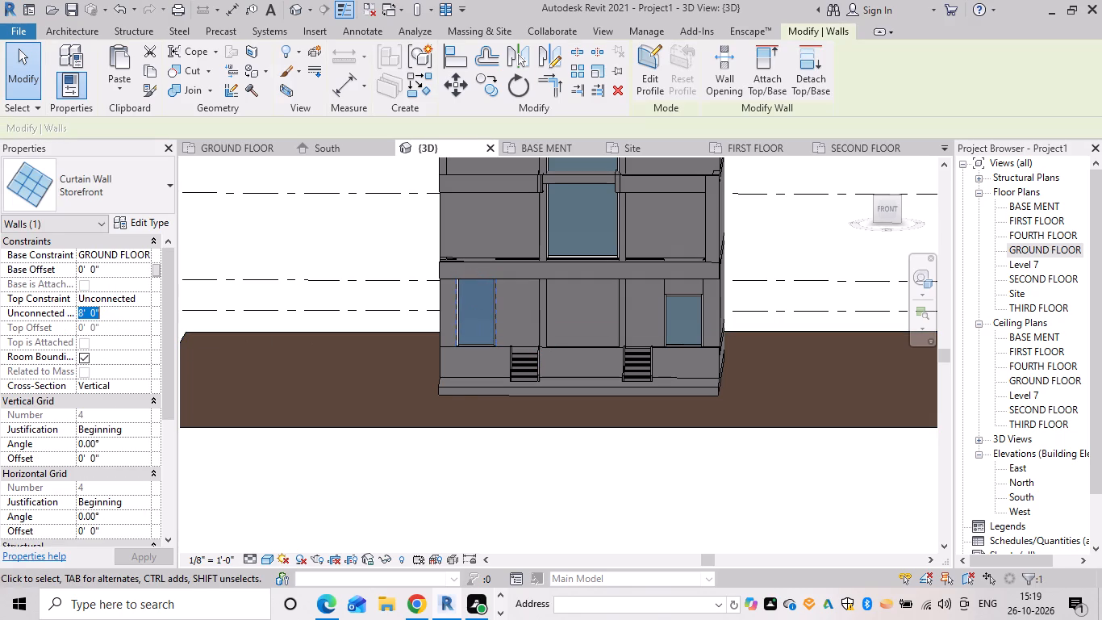
key("BackSpace")
type("6'")
key("Return")
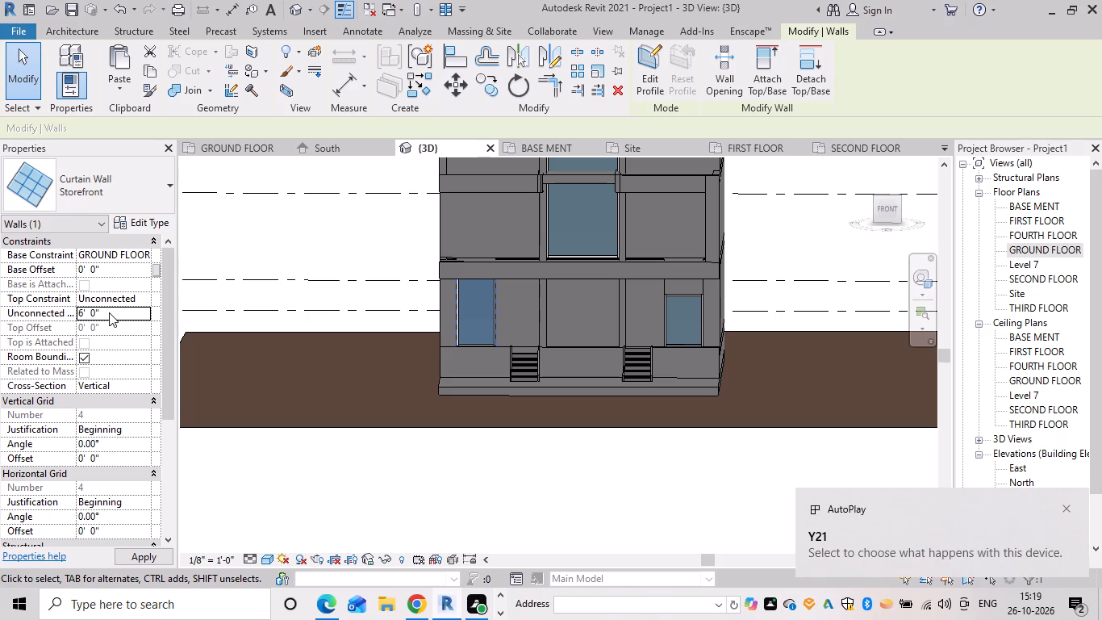
left_click(138, 562)
left_click(381, 229)
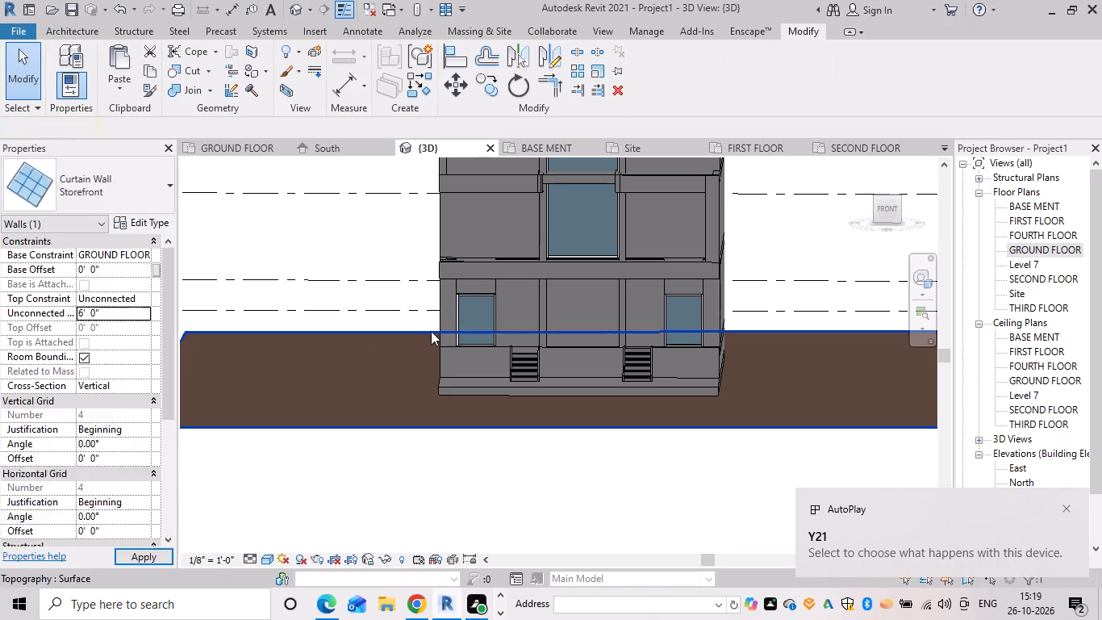
Use Trim/Extend to Corner to join the front wall segments on both sides of the western ground-floor Storefront curtain wall.
scroll(518, 300, "up", 5)
middle_click_drag(497, 292, 503, 282, "shift")
scroll(484, 274, "up", 2)
key("Escape")
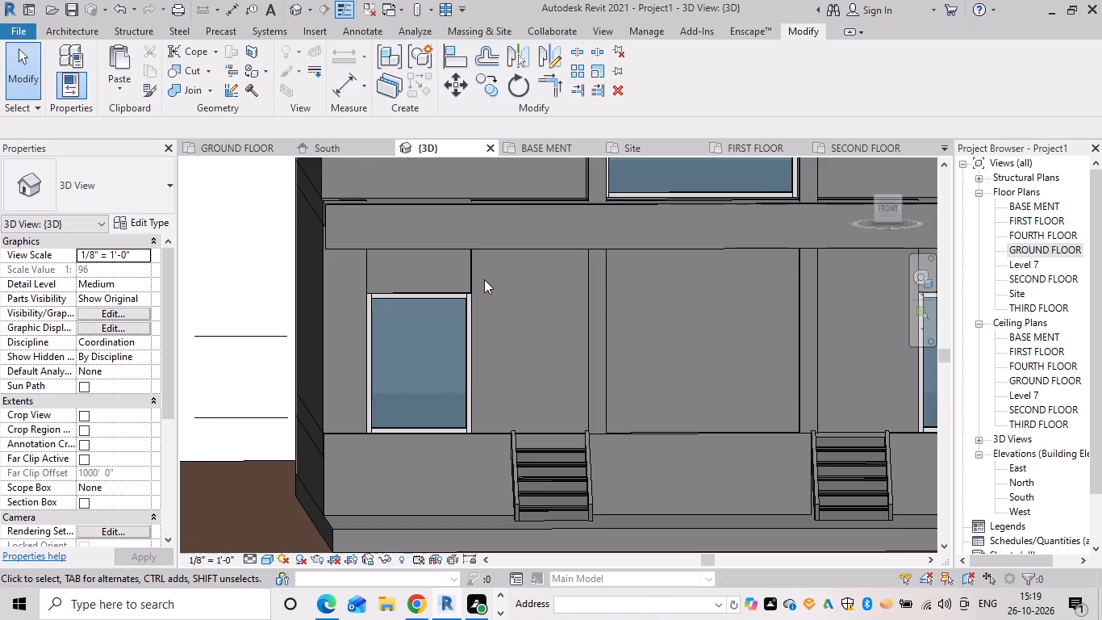
type("tr")
left_click(466, 277)
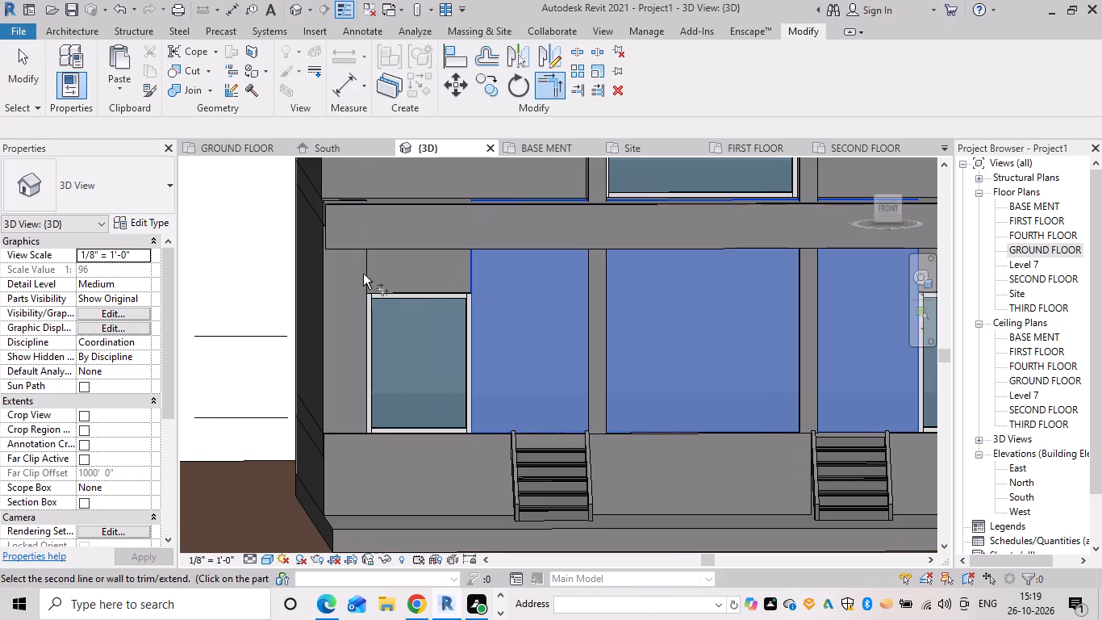
left_click(365, 272)
Use Trim/Extend to Corner to join the front wall segments on both sides of the eastern ground-floor Storefront curtain wall.
scroll(532, 322, "down", 5)
middle_click(529, 333, "shift")
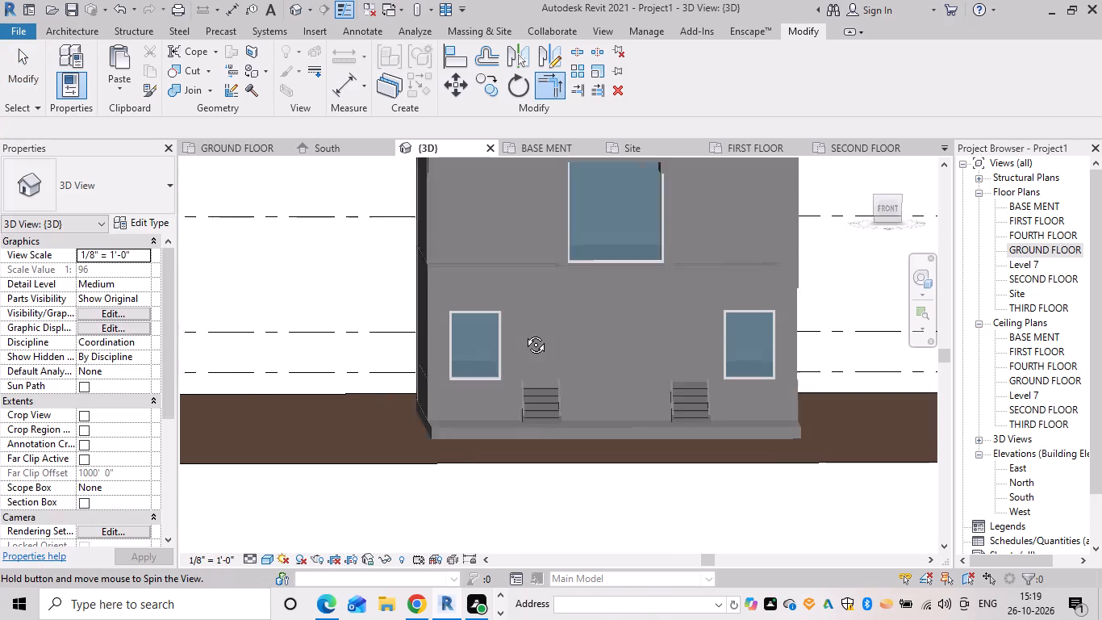
middle_click_drag(598, 350, 585, 383, "shift")
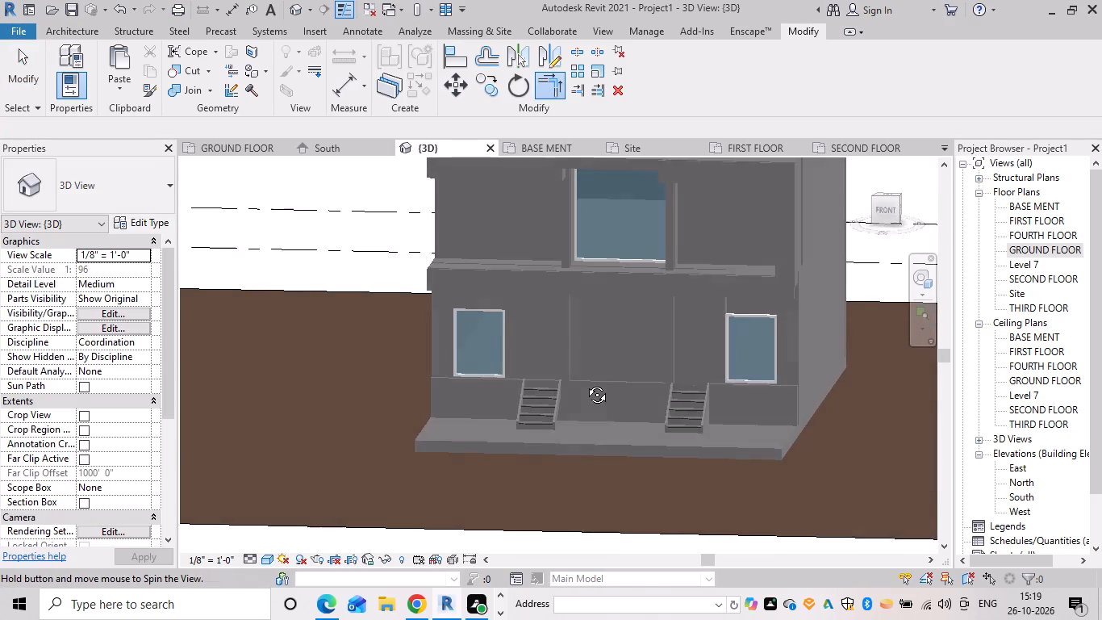
middle_click_drag(585, 383, 596, 379, "shift")
scroll(737, 337, "up", 4)
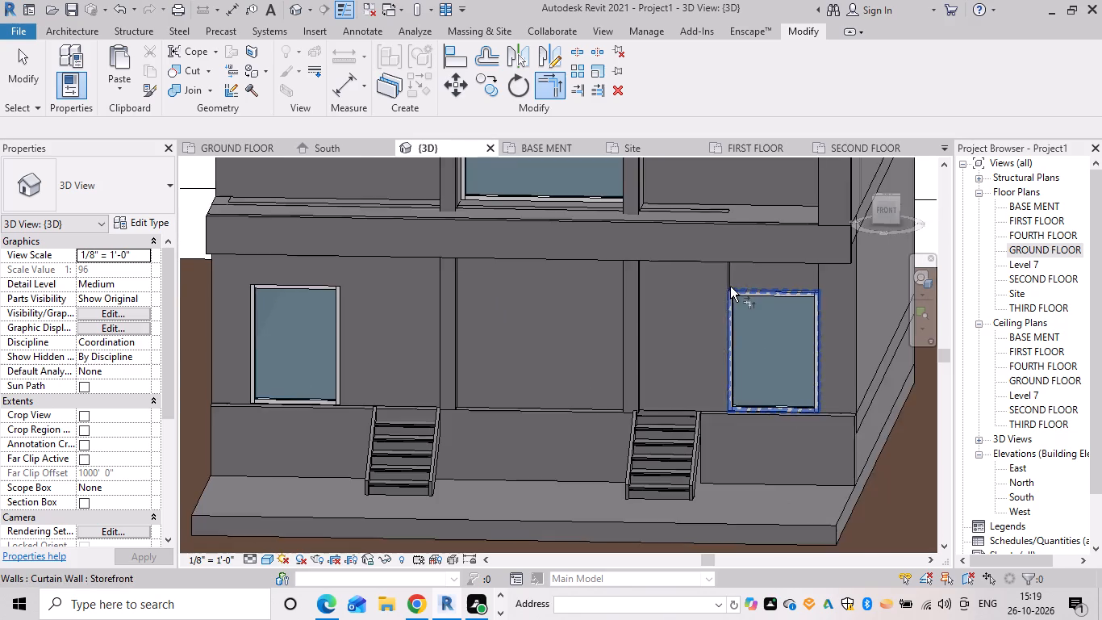
scroll(729, 276, "up", 1)
middle_click_drag(728, 276, 618, 295)
middle_click_drag(636, 297, 645, 288, "shift")
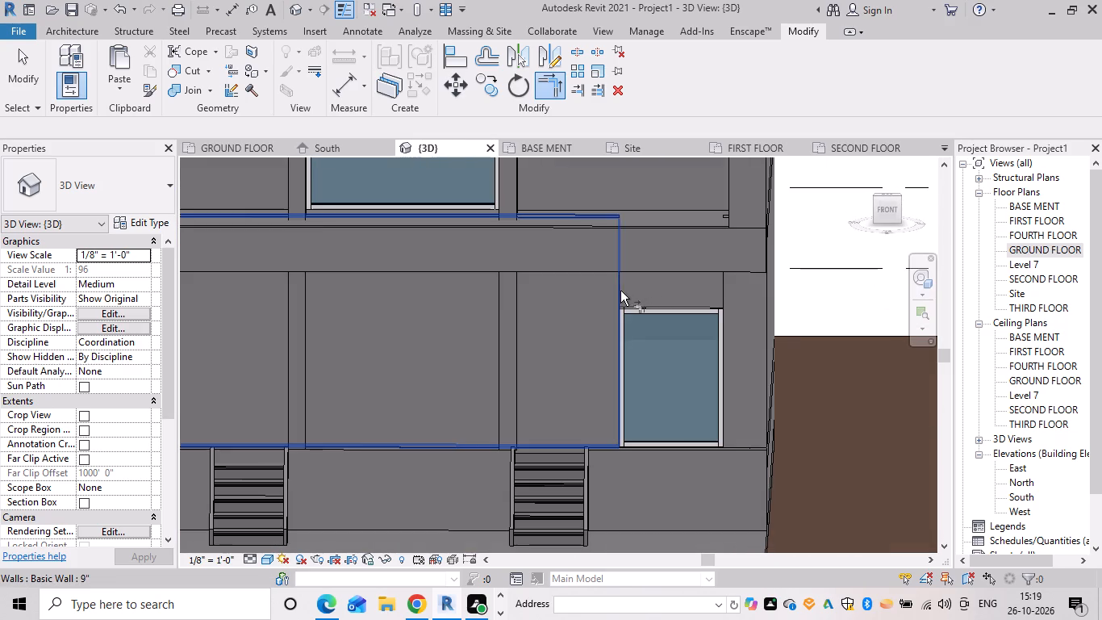
left_click_drag(620, 291, 632, 289)
left_click(722, 289)
key("Escape")
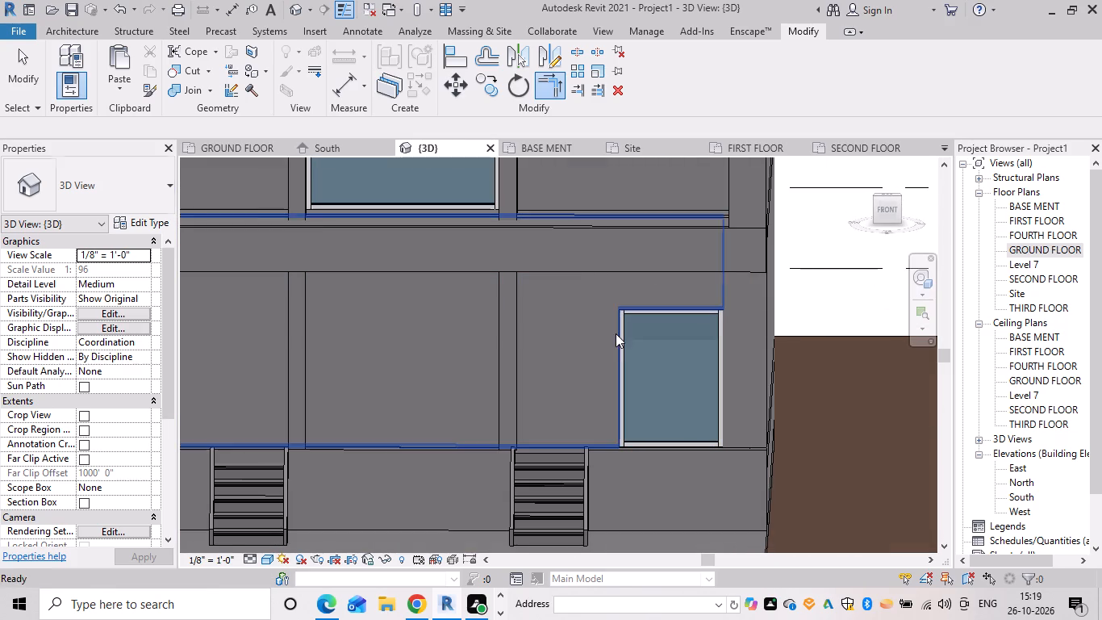
scroll(574, 372, "down", 2)
scroll(535, 450, "up", 3)
key("Escape")
key("Escape")
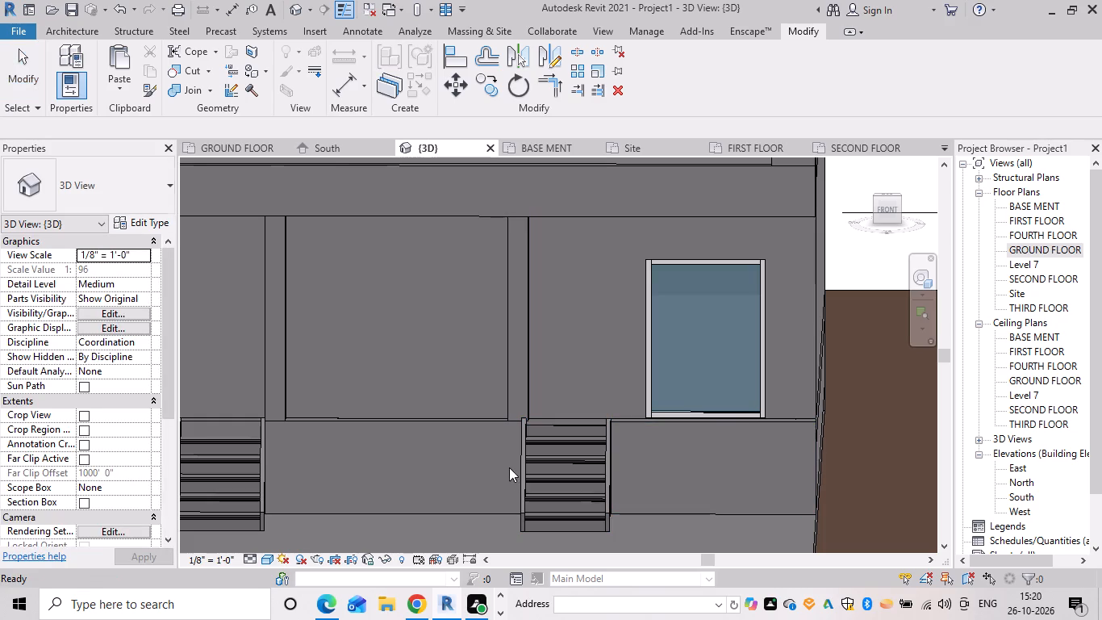
Nudge the eastern entrance stair slightly east, away from the middle section of the low wall.
left_click(524, 455)
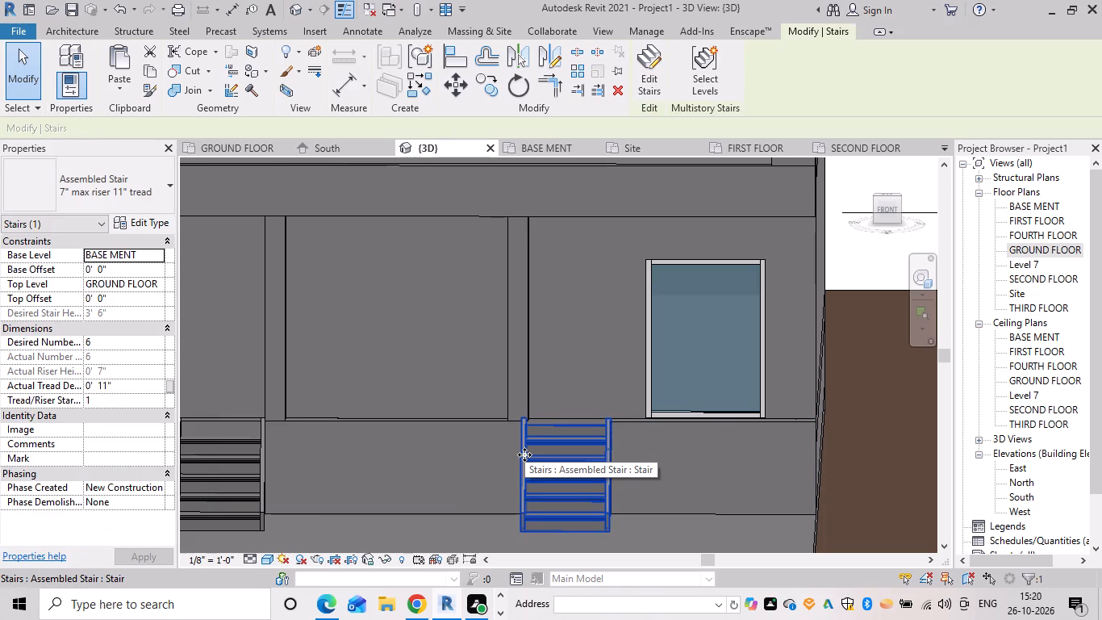
key("Right")
key("Right")
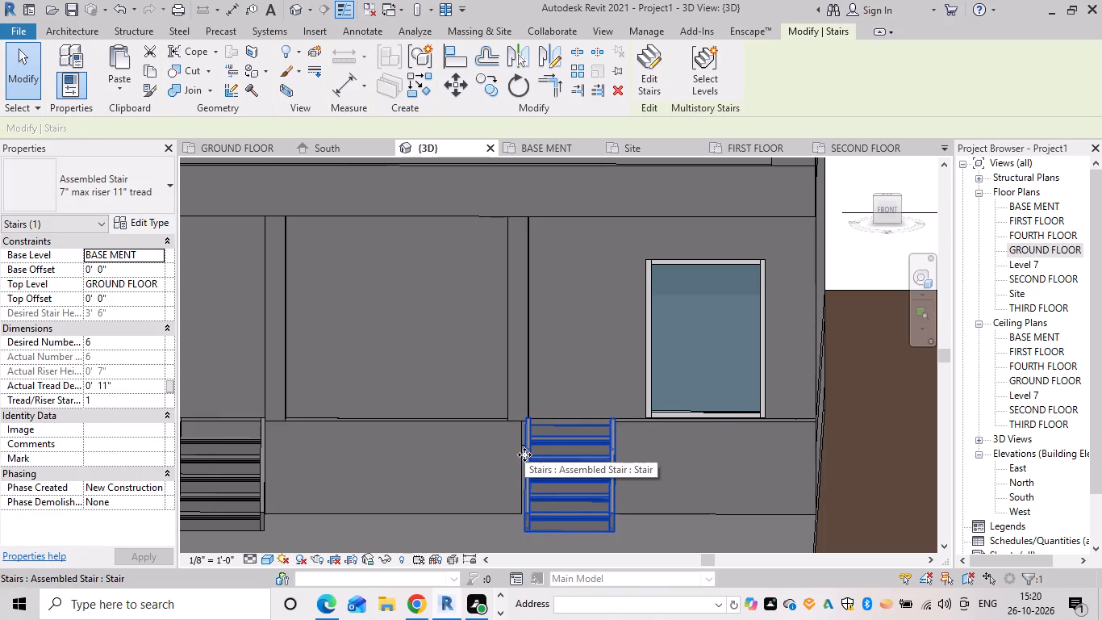
key("Escape")
key("Escape")
Examine where the tops of both entrance stairs meet the low walls and the facade's projecting frame.
middle_click_drag(537, 439, 498, 459, "shift")
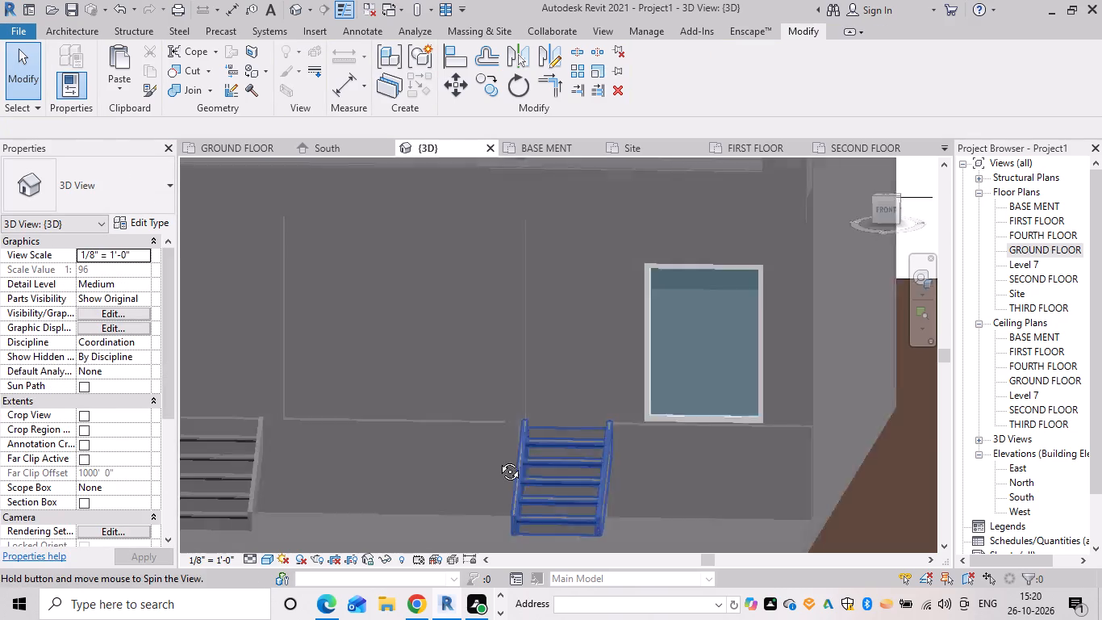
middle_click_drag(498, 459, 464, 475, "shift")
scroll(486, 466, "up", 1, "shift")
scroll(502, 455, "up", 11)
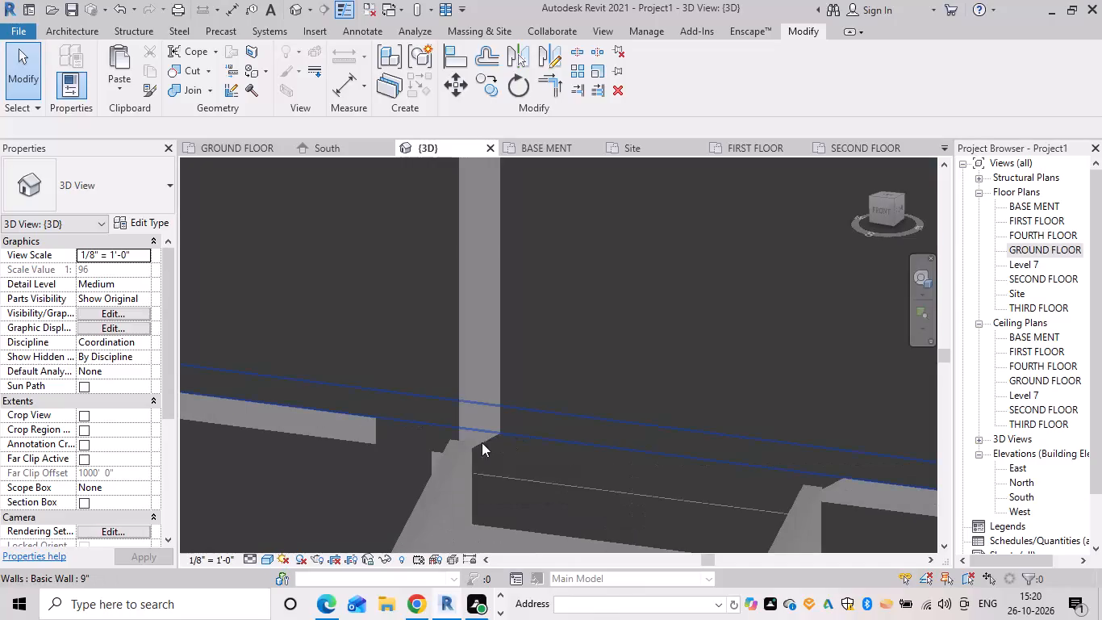
scroll(451, 457, "up", 5)
scroll(520, 413, "up", 5)
scroll(484, 441, "down", 12)
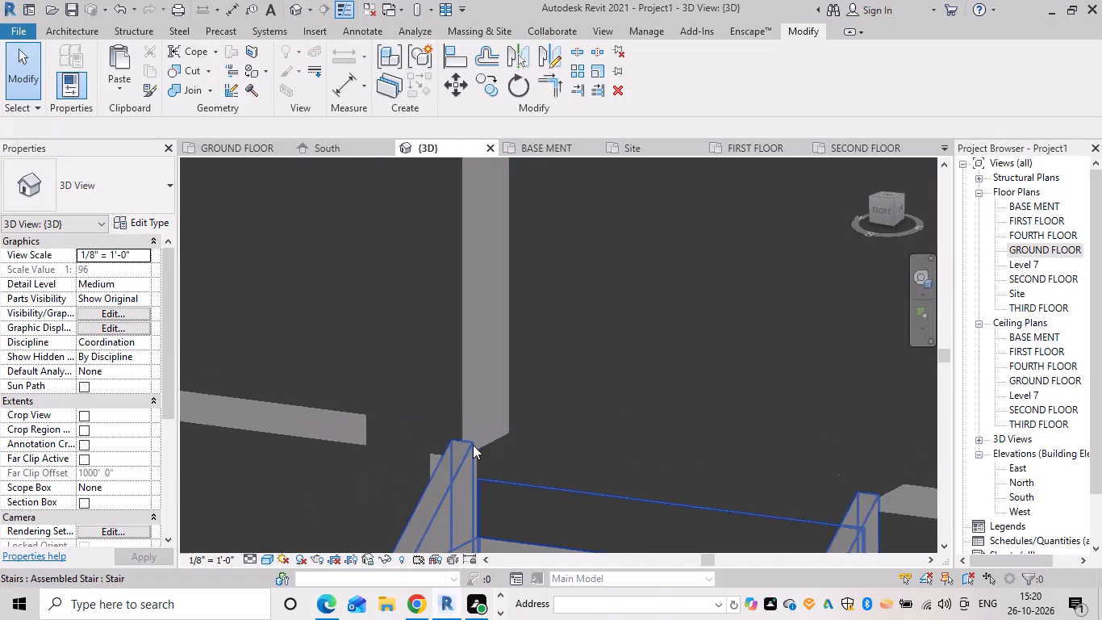
scroll(473, 445, "down", 10)
middle_click_drag(408, 449, 552, 466, "shift")
scroll(466, 409, "down", 1)
scroll(467, 410, "up", 7)
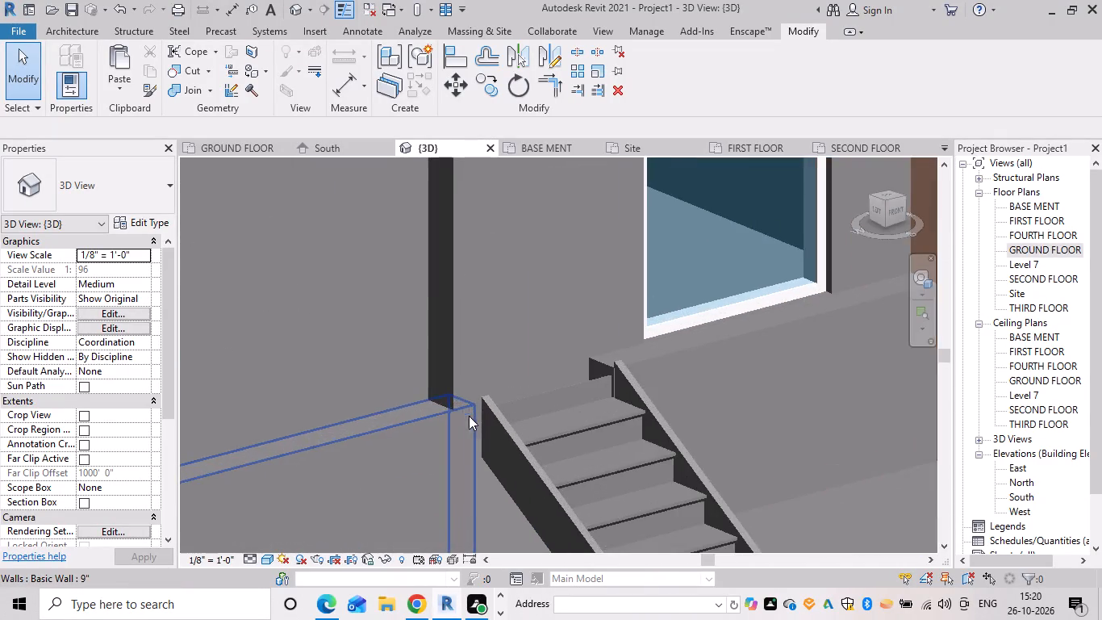
scroll(361, 468, "down", 1)
middle_click_drag(359, 469, 670, 317)
scroll(410, 364, "up", 5)
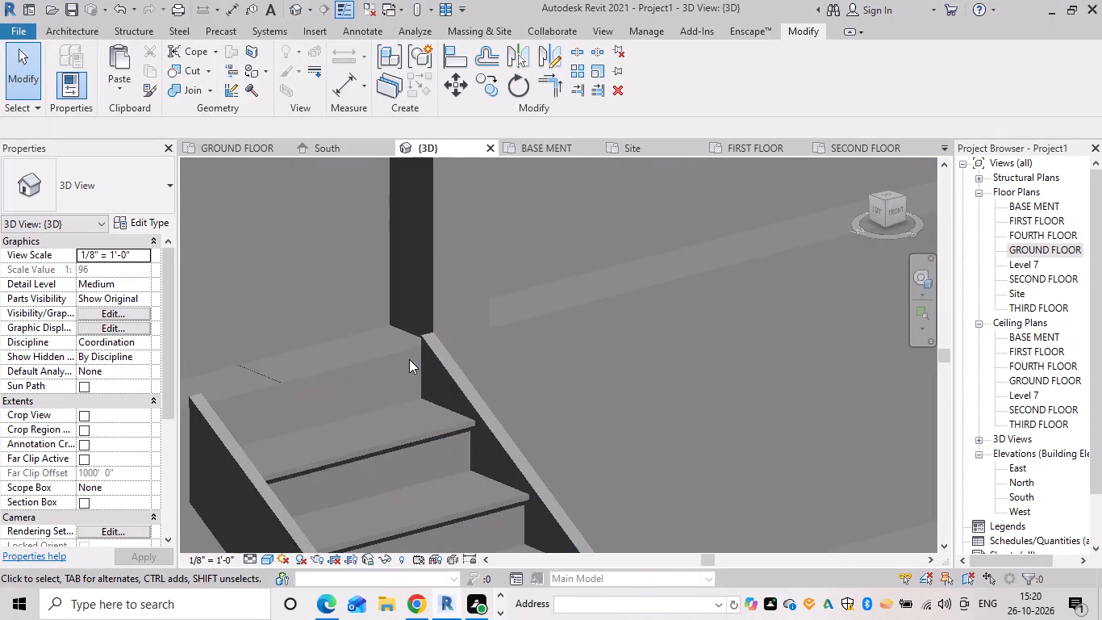
scroll(451, 367, "down", 12)
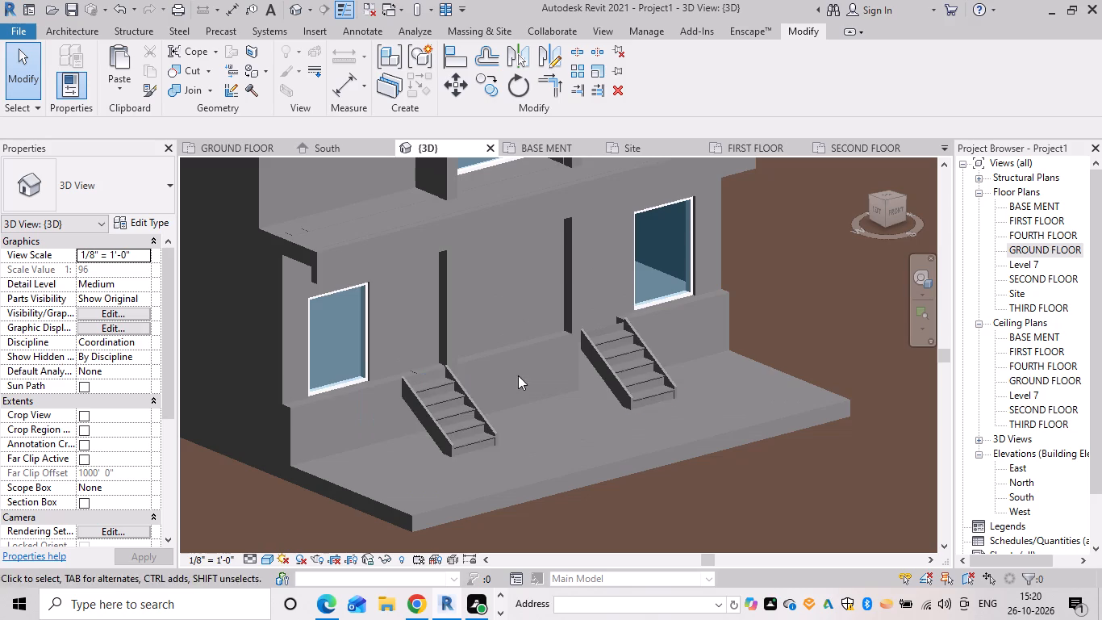
scroll(696, 348, "down", 1)
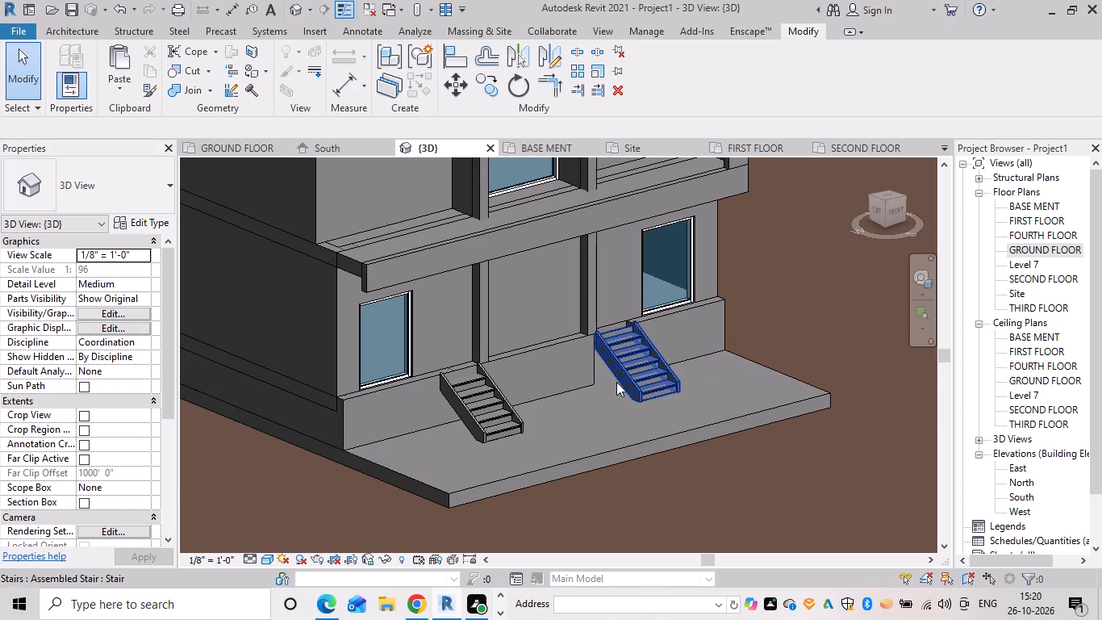
Use Trim/Extend to Corner to join the middle low wall to the eastern low wall behind the eastern entrance stair.
key("Escape")
type("tr")
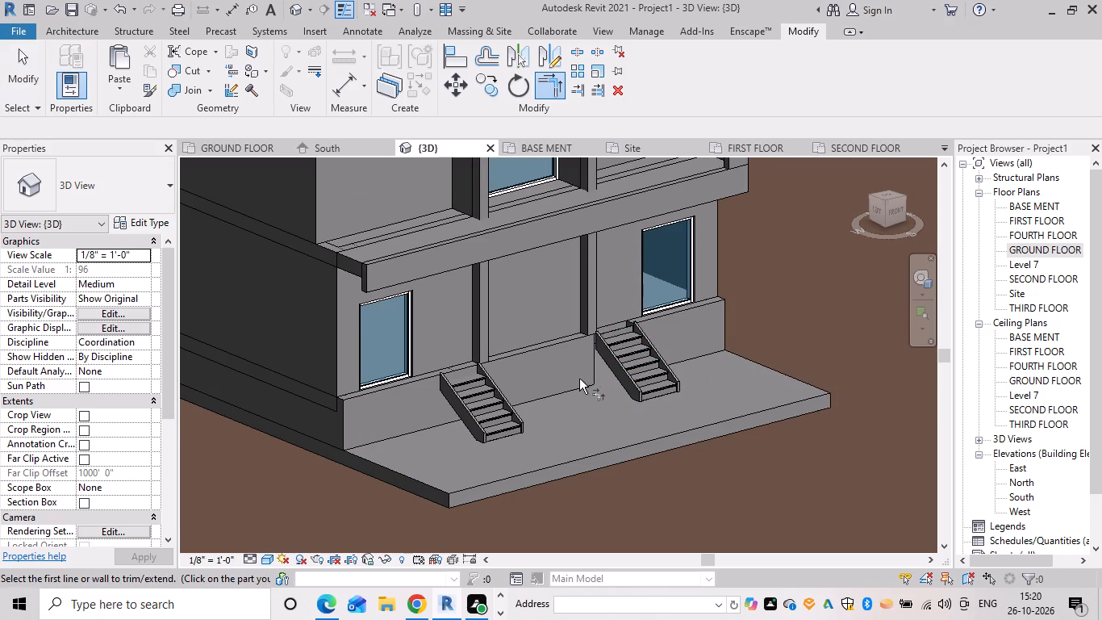
left_click(589, 374)
left_click(688, 359)
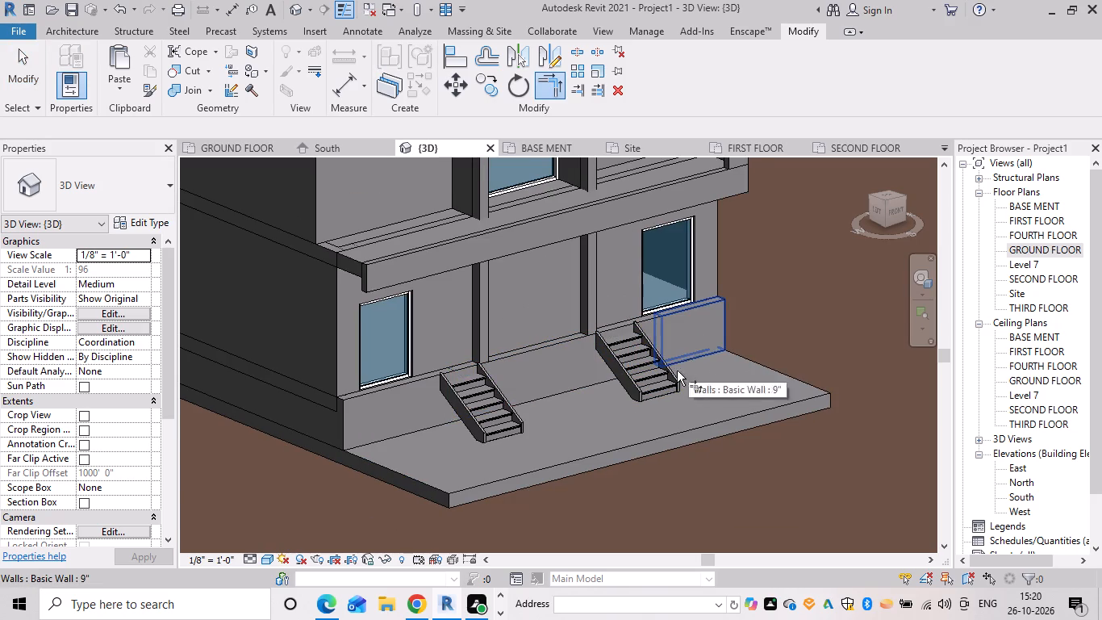
key("Escape")
left_click(842, 77)
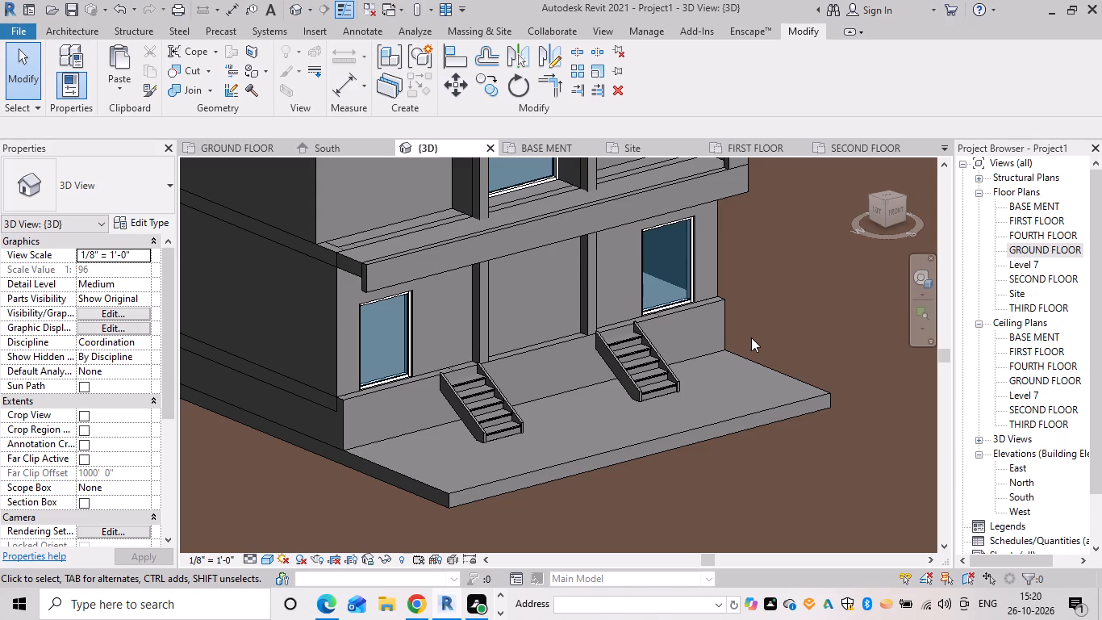
Examine the ground-floor front, with its stairs, low walls and Storefront openings, from several angles in the 3D view.
scroll(760, 348, "down", 4)
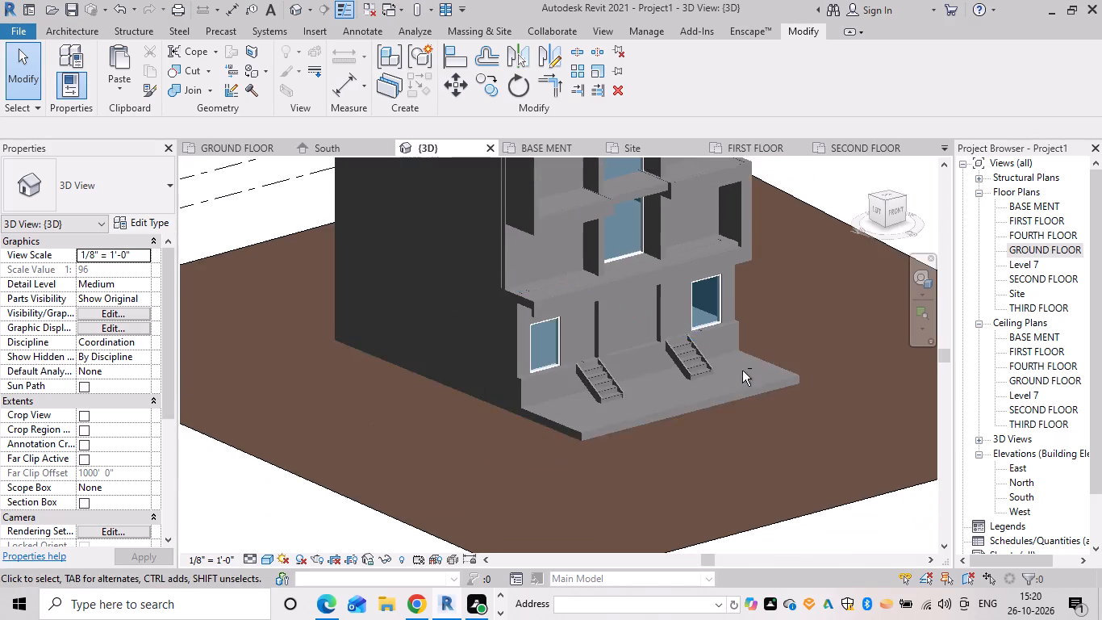
middle_click_drag(741, 371, 688, 361, "shift")
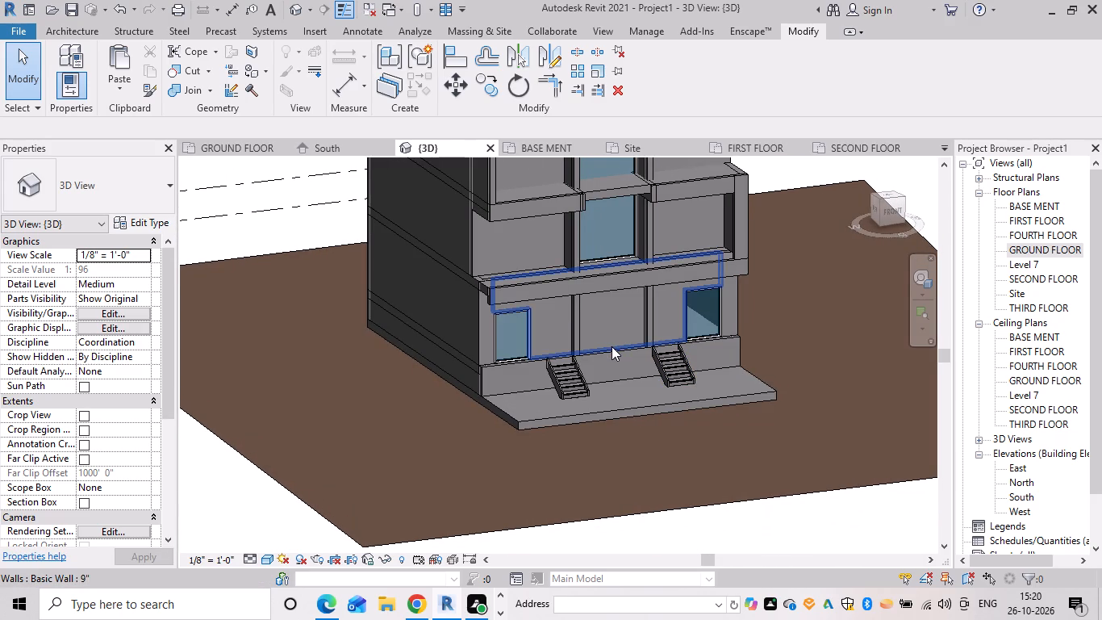
key("Escape")
middle_click_drag(616, 334, 583, 328)
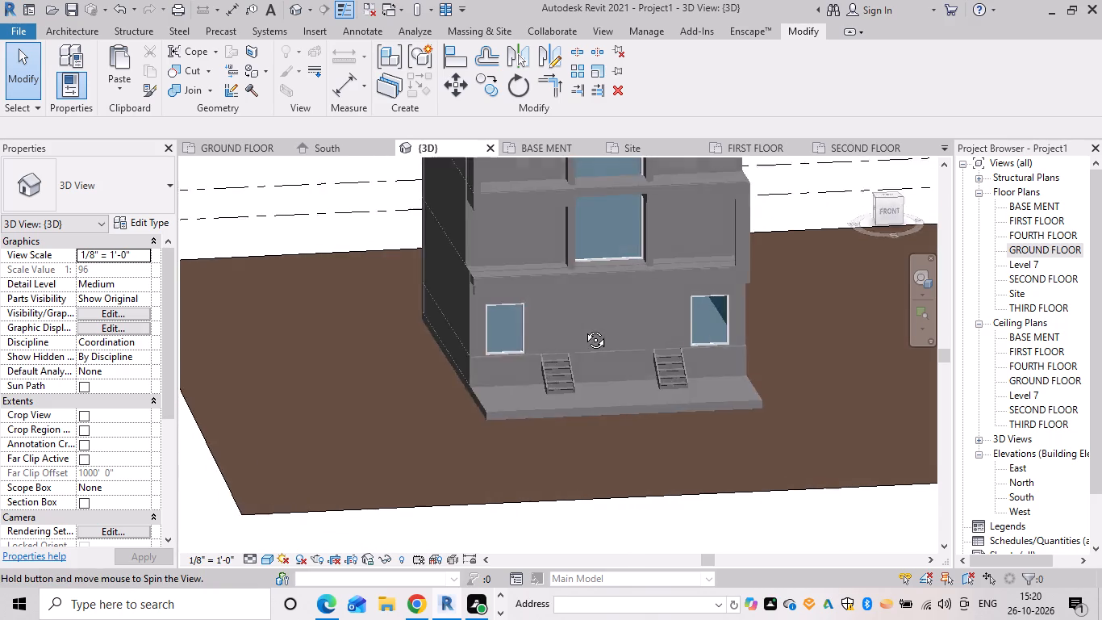
middle_click_drag(583, 328, 585, 325)
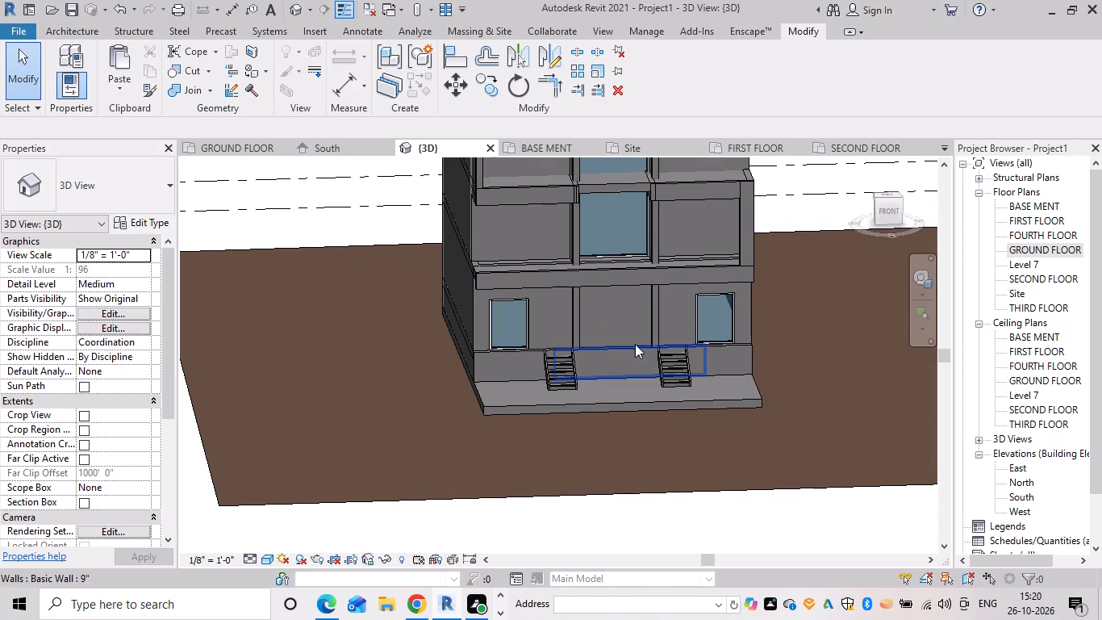
middle_click_drag(748, 396, 729, 391, "shift")
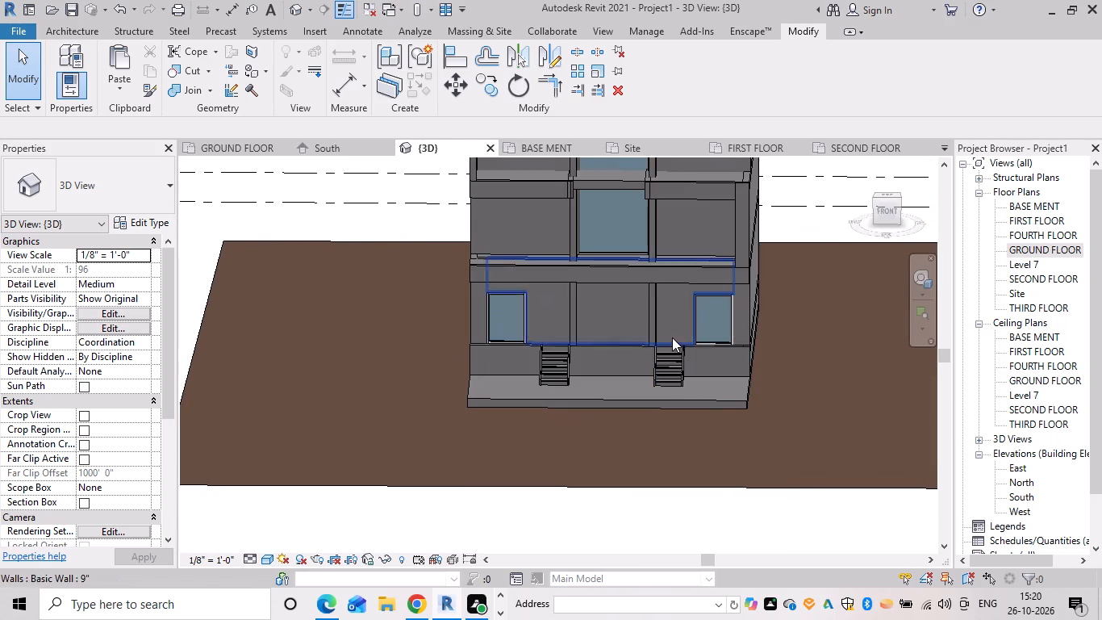
scroll(673, 337, "up", 6)
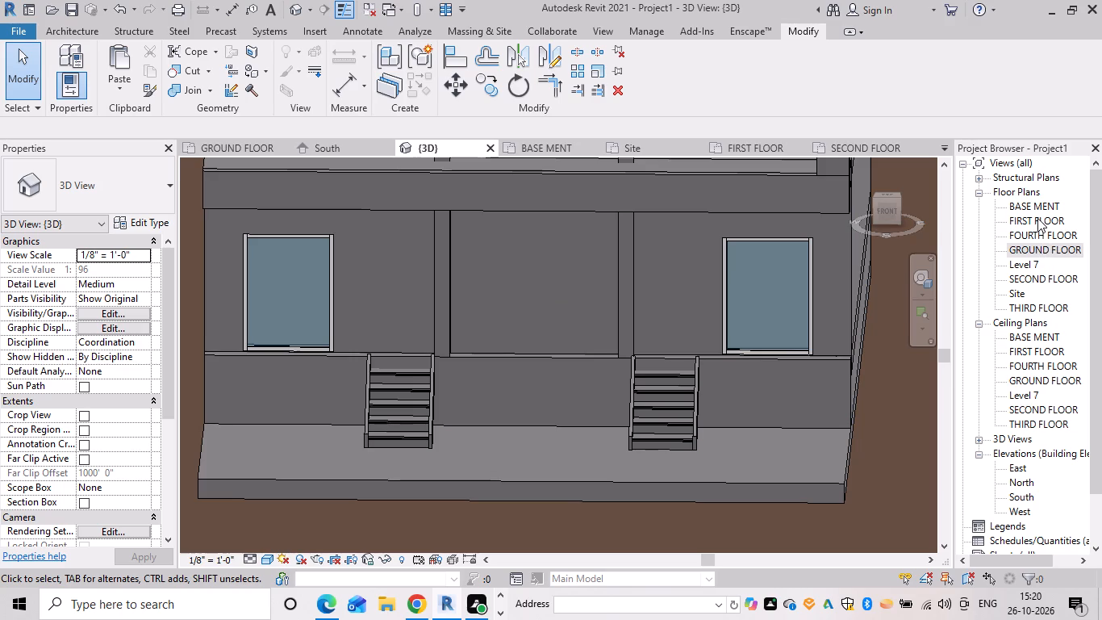
Open the GROUND FLOOR plan.
double_click(1032, 245)
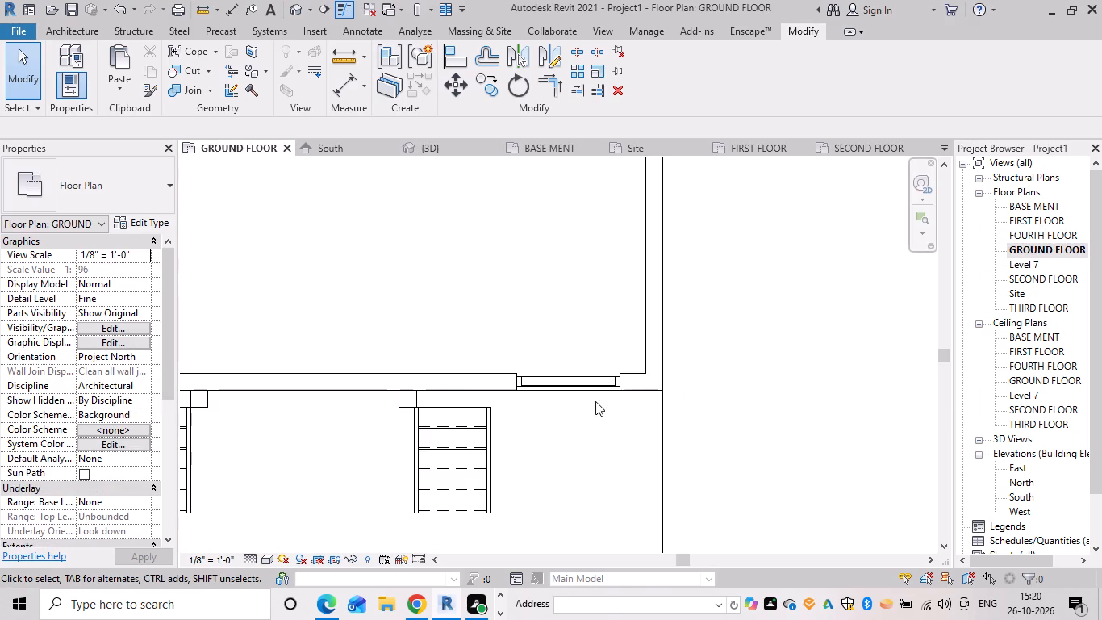
Split the 9" front wall at both side edges of the eastern and western entrance stairs.
key("Escape")
left_click(581, 54)
left_click_drag(578, 54, 578, 69)
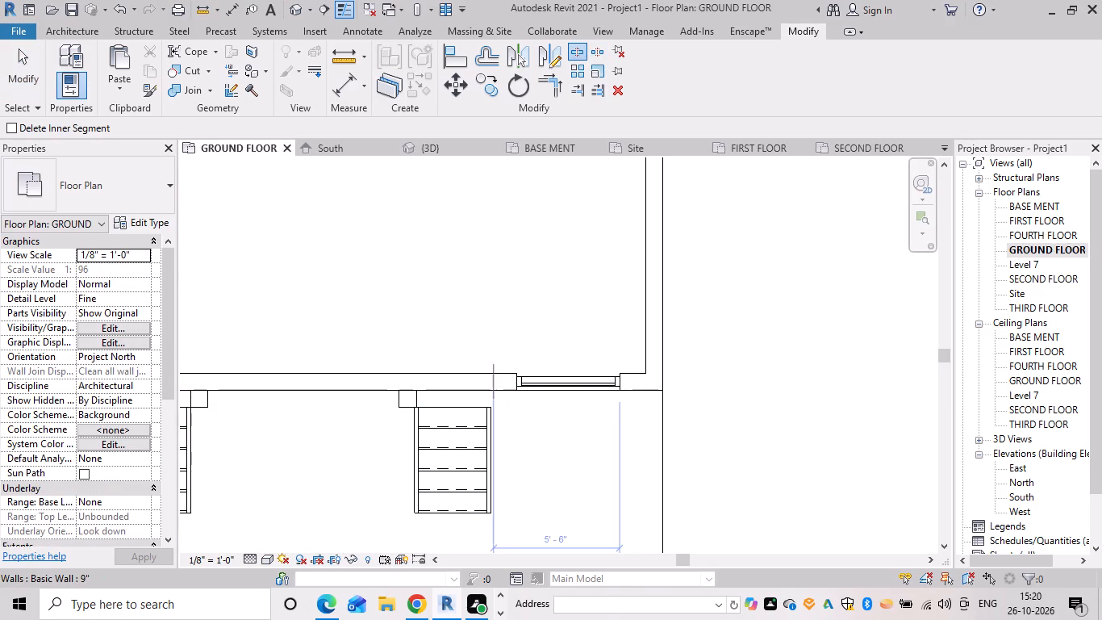
scroll(489, 396, "up", 6)
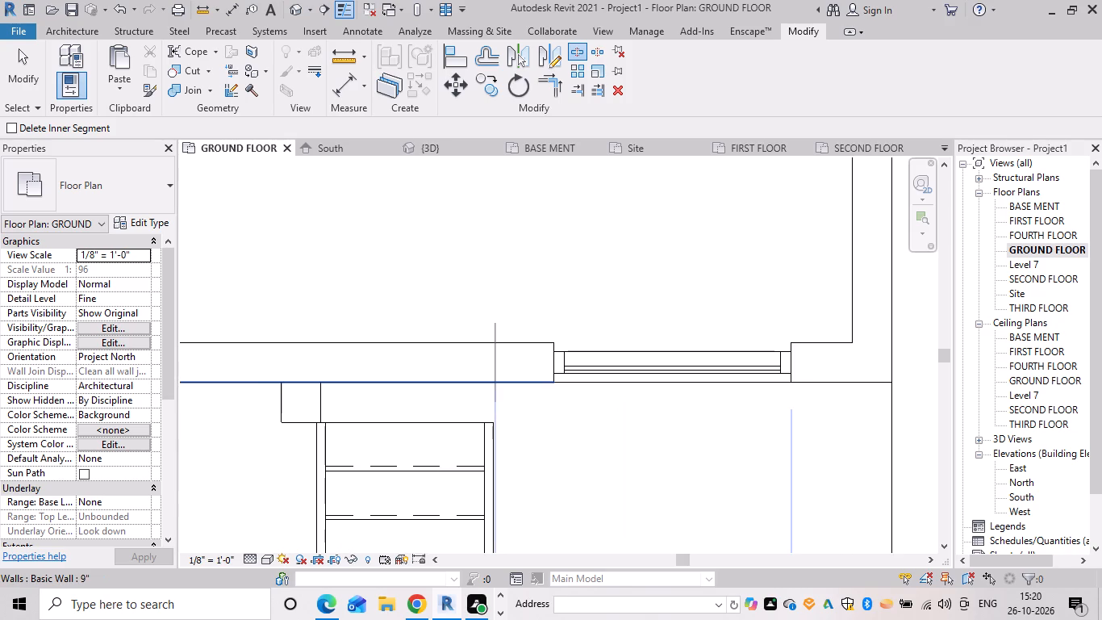
left_click(496, 383)
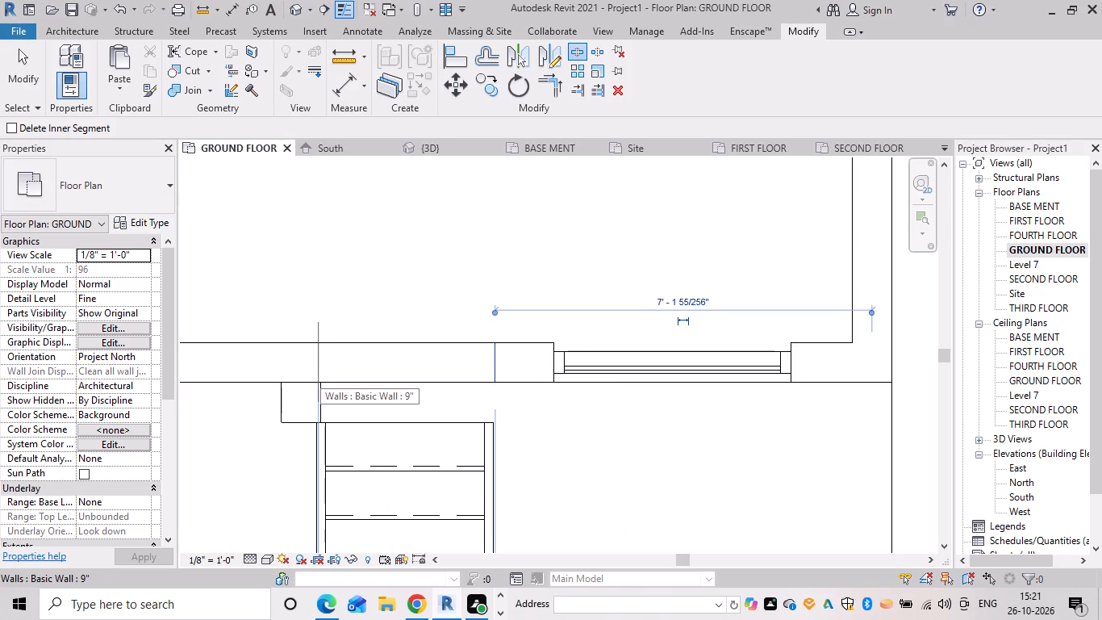
left_click(324, 379)
middle_click_drag(322, 362, 537, 354)
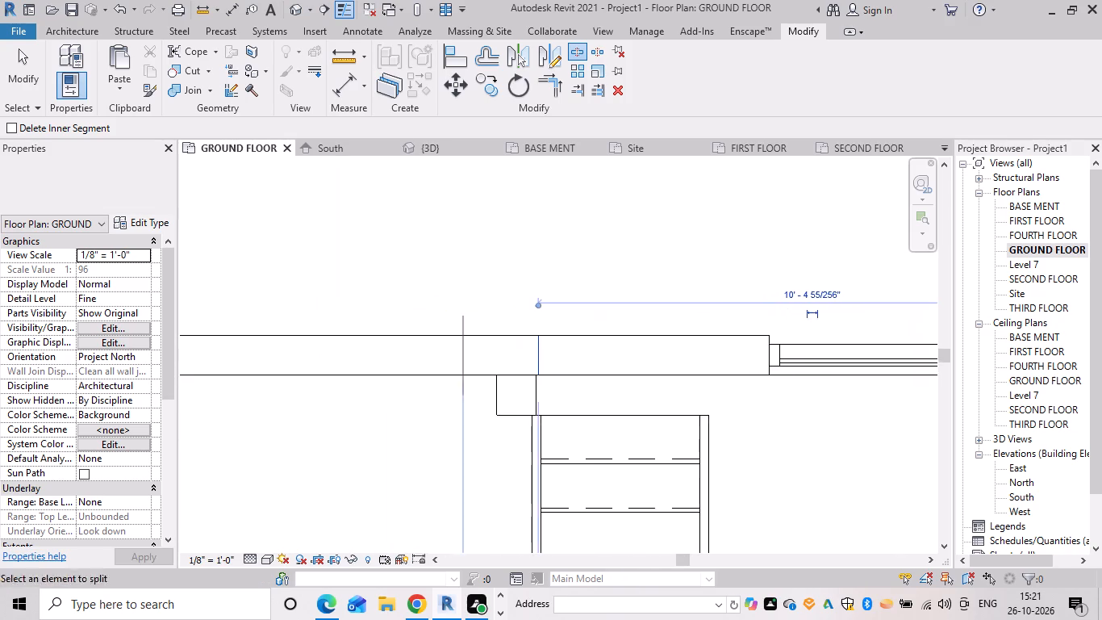
scroll(378, 376, "down", 4)
middle_click_drag(384, 377, 770, 316)
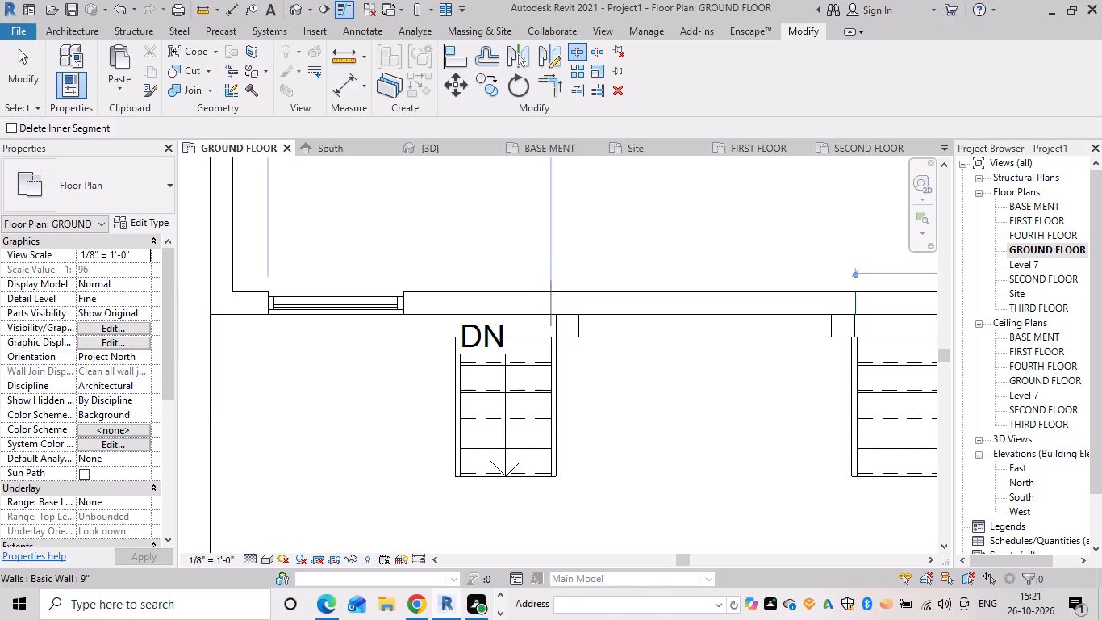
left_click(555, 312)
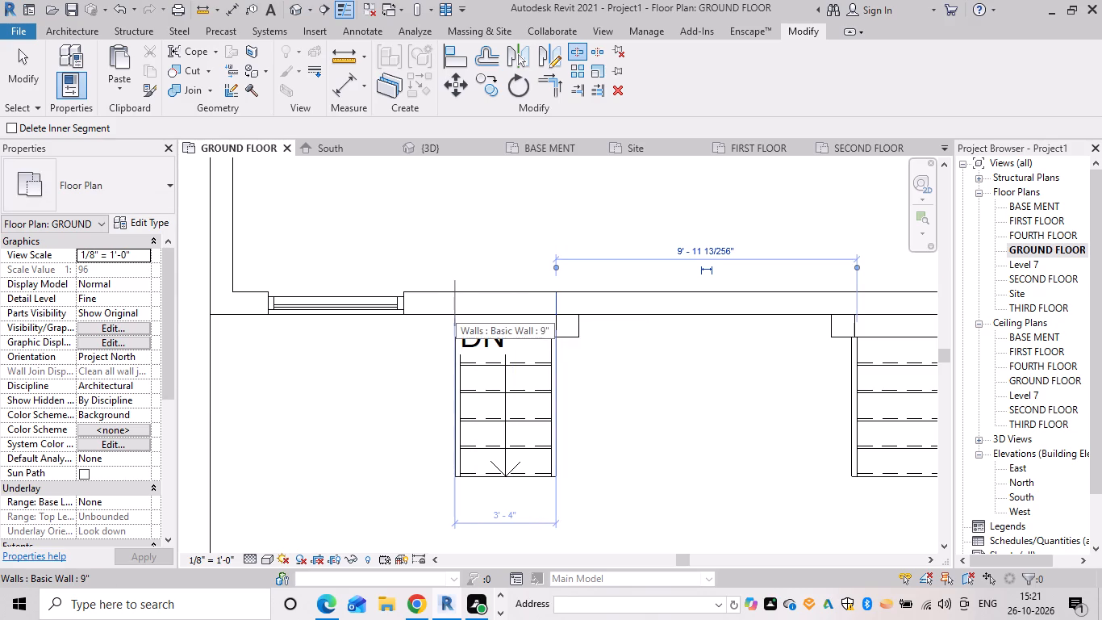
left_click(456, 313)
key("Escape")
key("Escape")
key("Escape")
Delete the two split front wall segments directly behind the western and eastern entrance stairs.
left_click(520, 312)
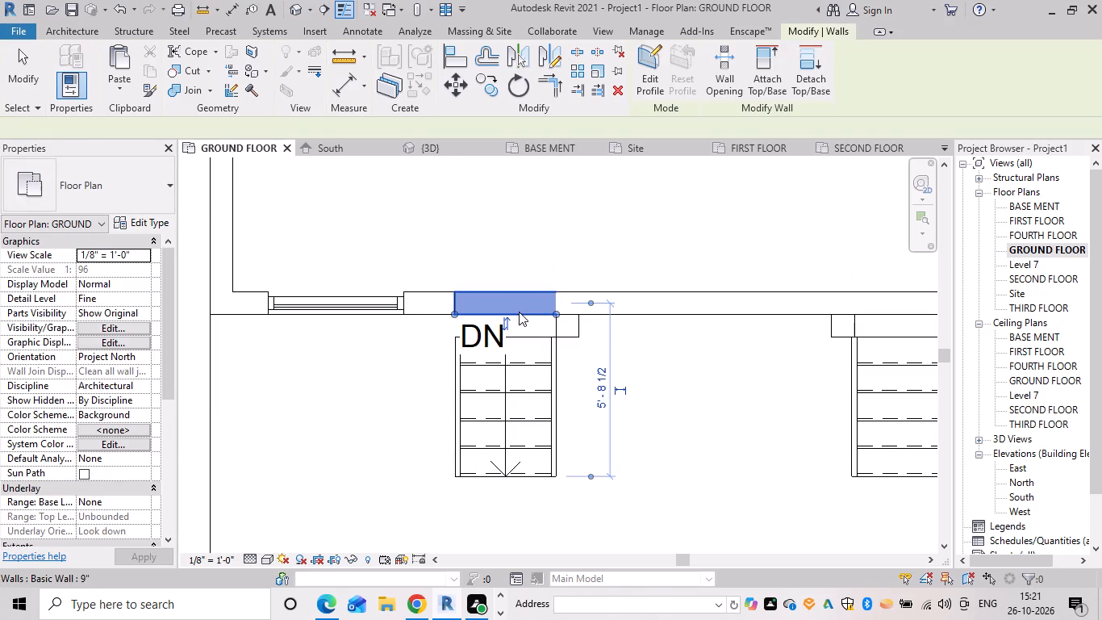
key("Delete")
middle_click_drag(540, 312, 344, 353)
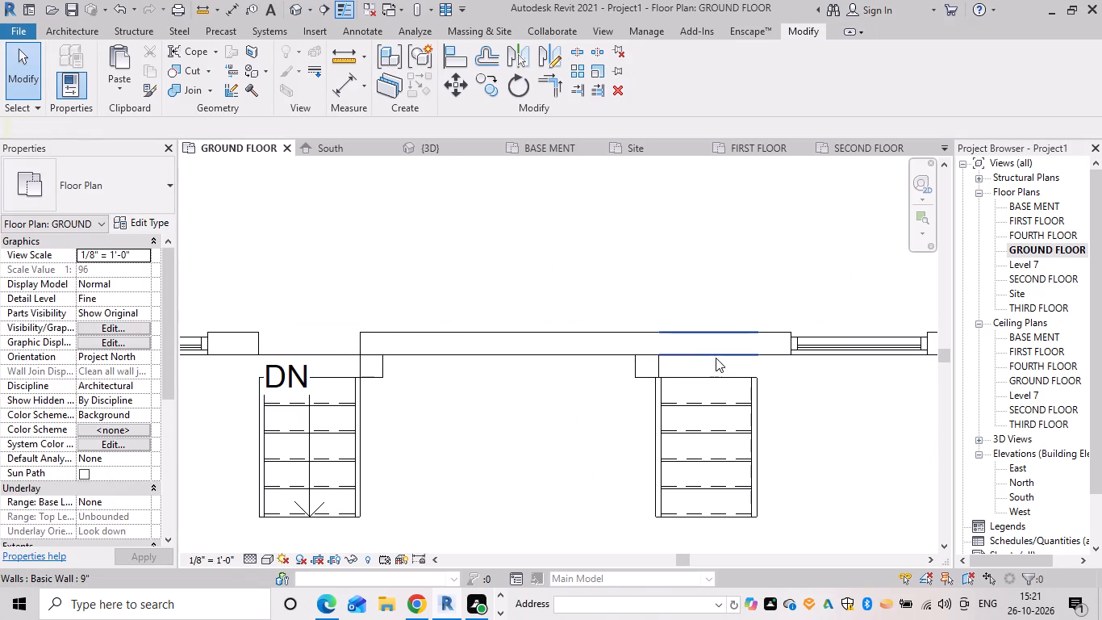
left_click(714, 354)
key("Delete")
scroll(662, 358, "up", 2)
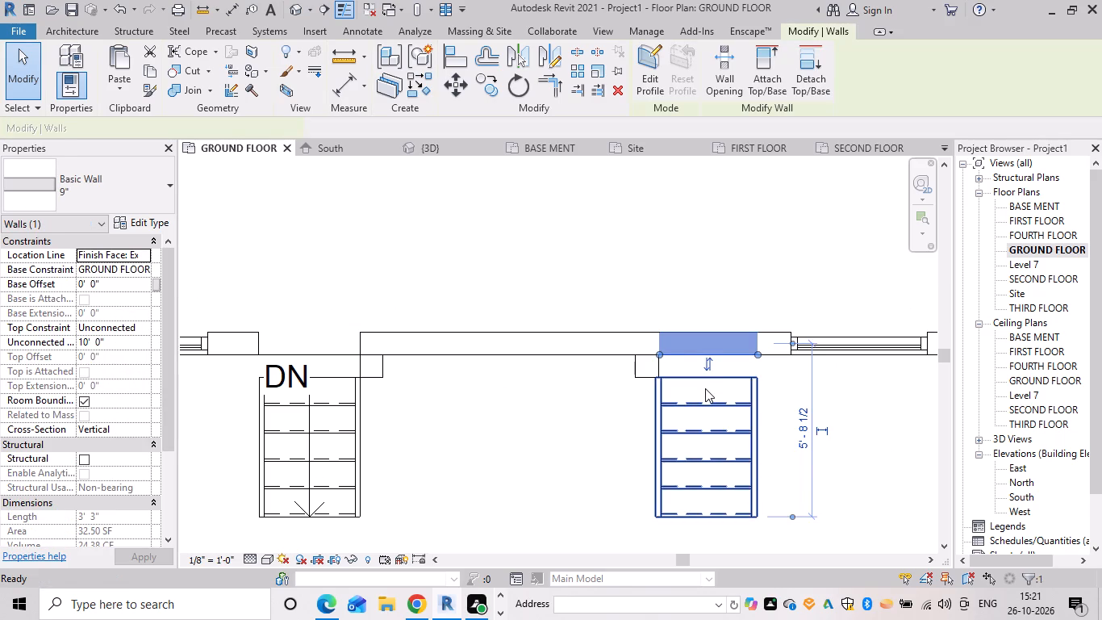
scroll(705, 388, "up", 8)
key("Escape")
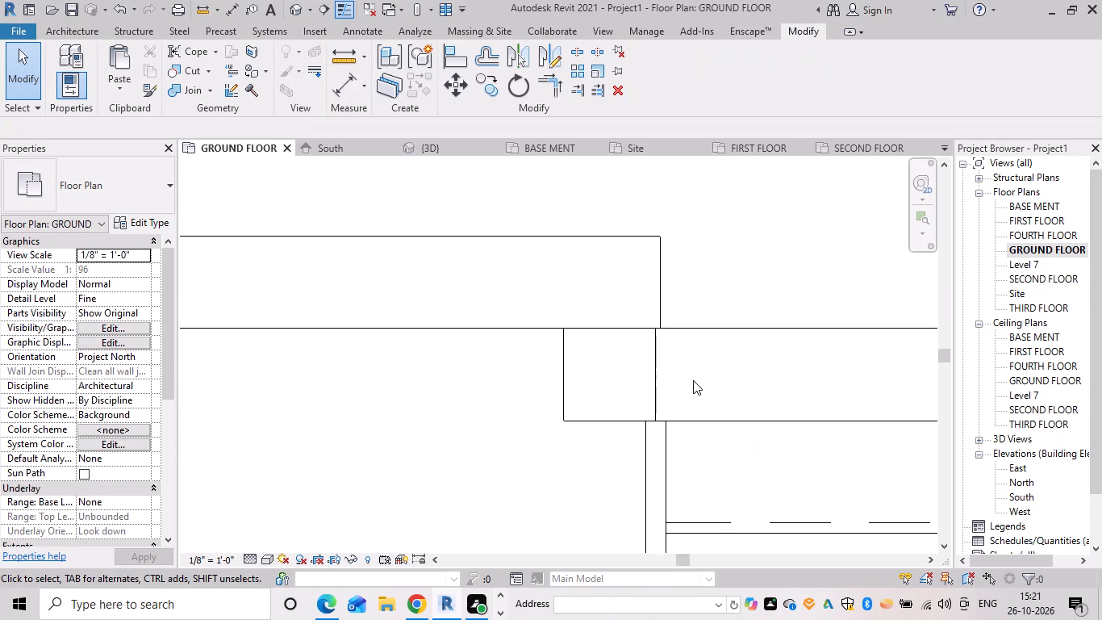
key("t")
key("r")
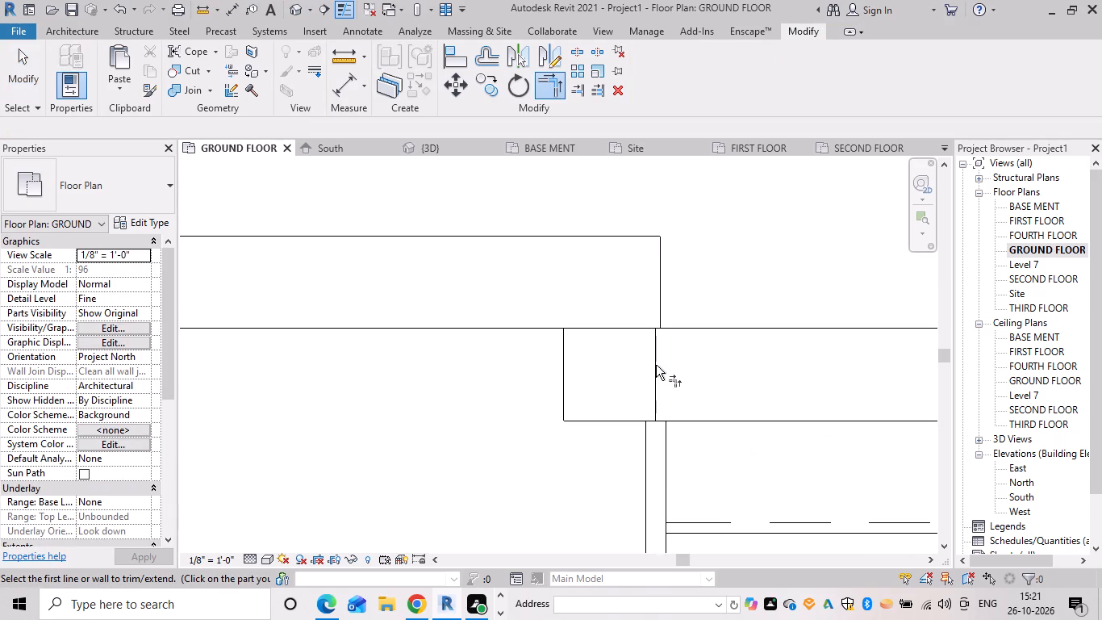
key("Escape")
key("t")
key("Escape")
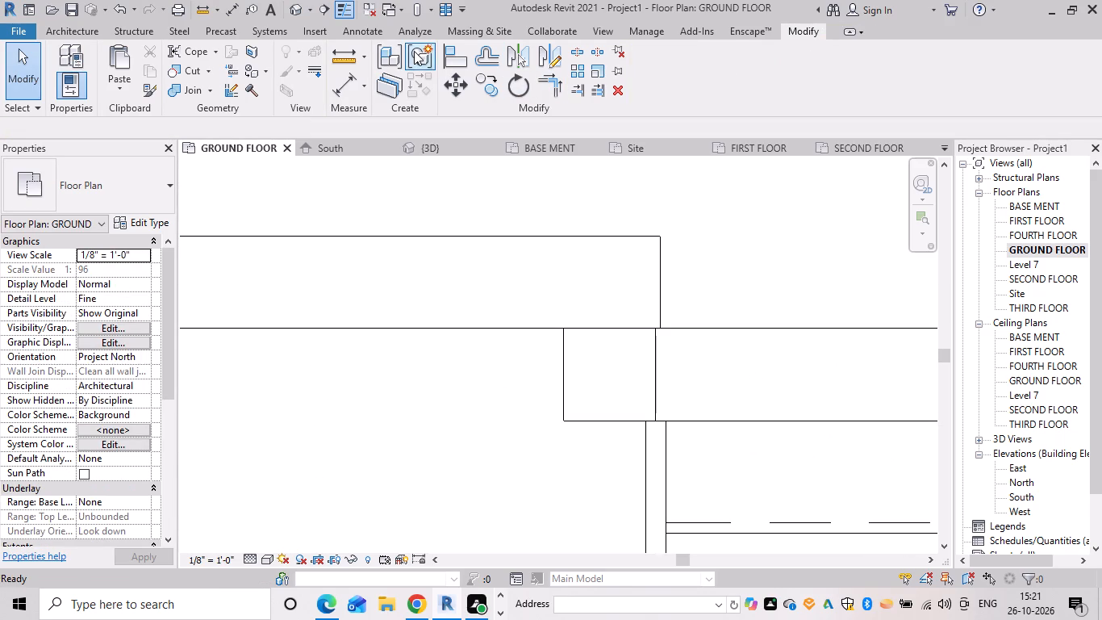
Align the middle front wall's eastern end with the edge of the short wall at the head of the eastern stair.
left_click(453, 57)
left_click_drag(453, 57, 476, 80)
left_click_drag(657, 368, 657, 358)
left_click(660, 295)
key("Escape")
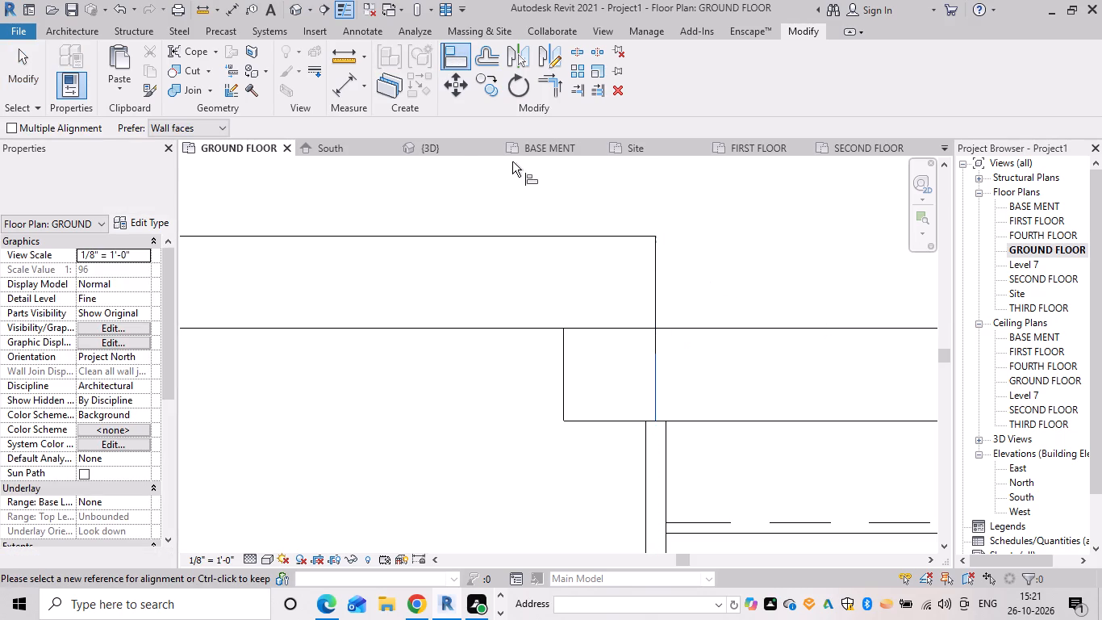
Examine the two new door openings behind the entrance stairs from several angles in the 3D view.
left_click(457, 146)
scroll(559, 273, "down", 2)
scroll(645, 334, "down", 2)
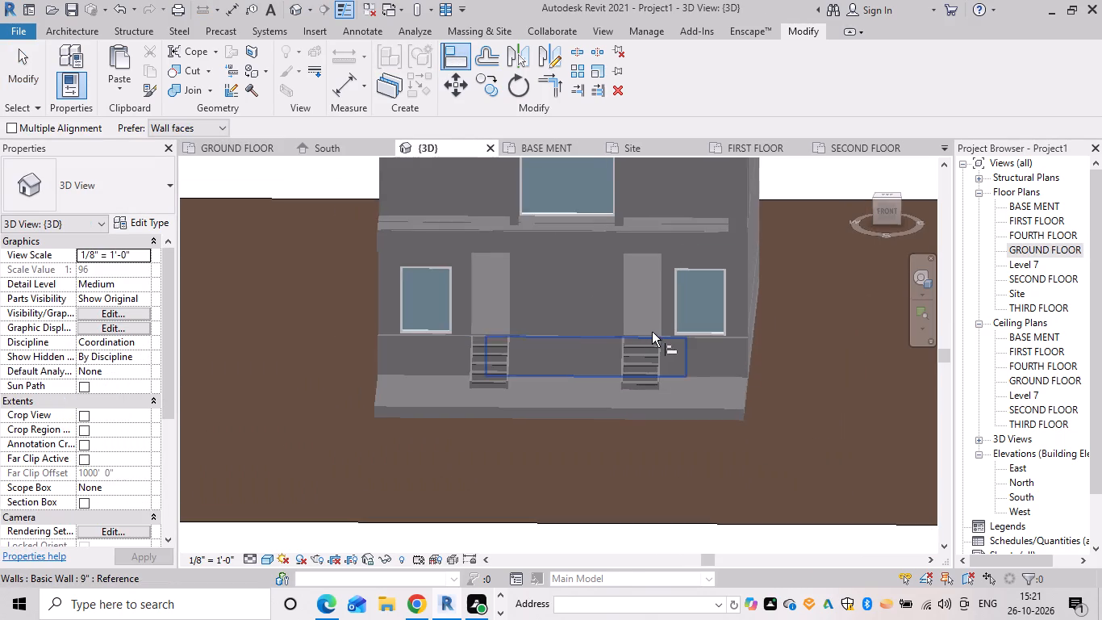
middle_click_drag(672, 322, 674, 297, "shift")
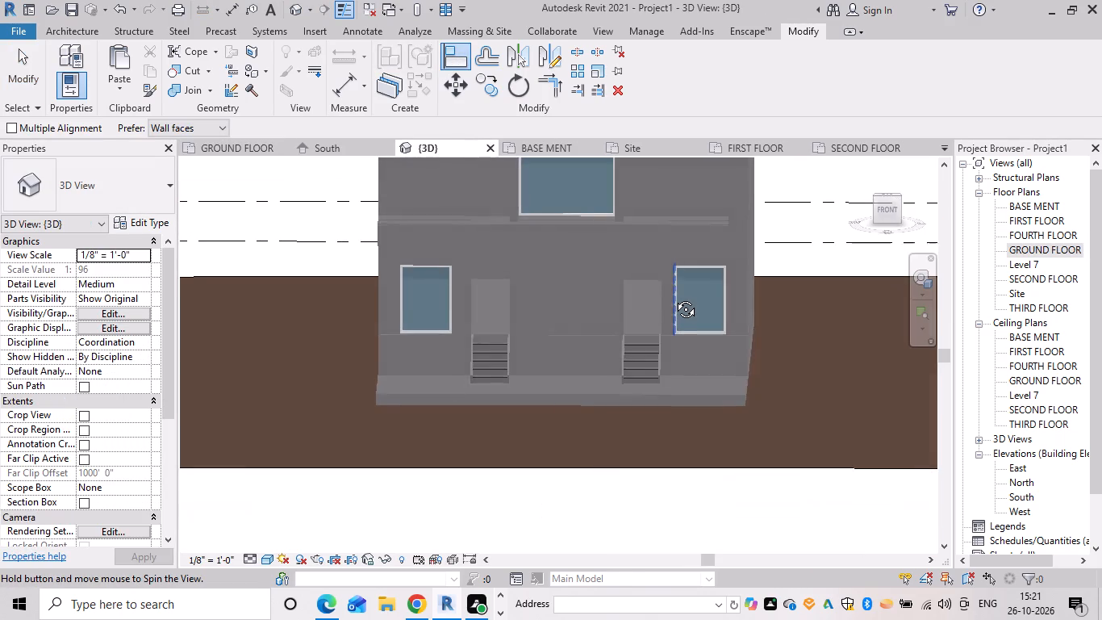
middle_click_drag(674, 297, 674, 296, "shift")
middle_click_drag(610, 291, 515, 355, "shift")
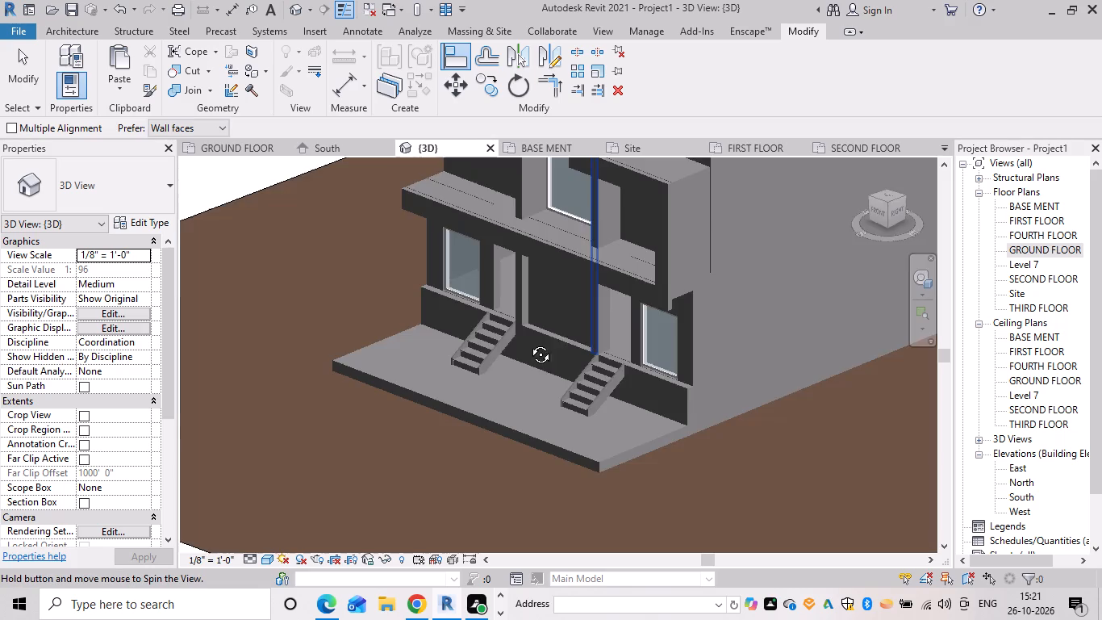
scroll(557, 391, "up", 1, "shift")
middle_click_drag(557, 391, 603, 374, "shift")
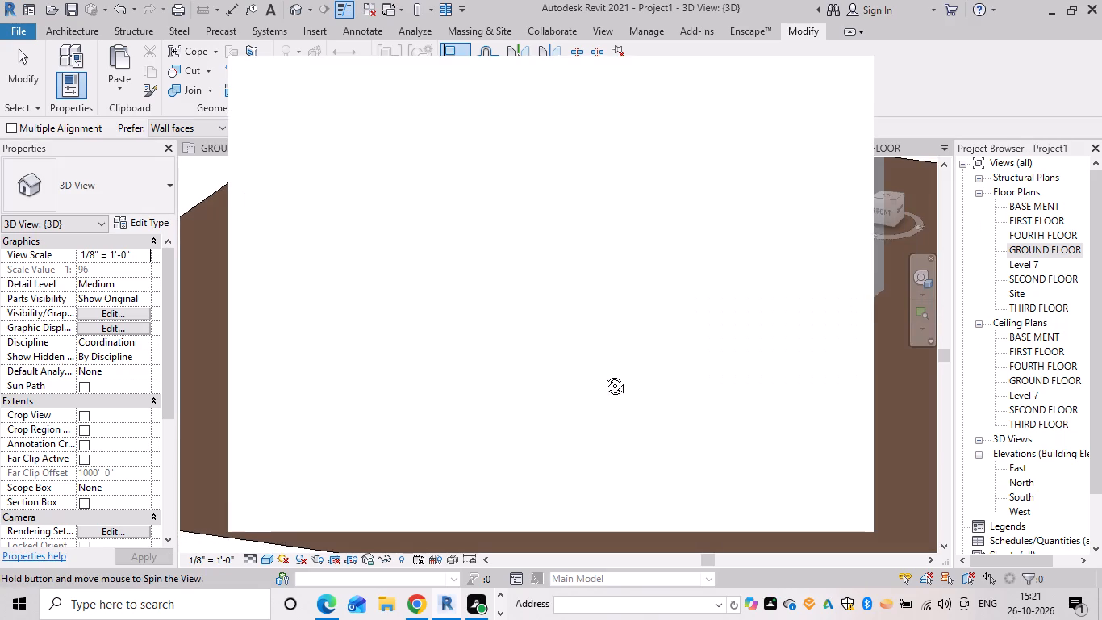
middle_click_drag(603, 374, 605, 371, "shift")
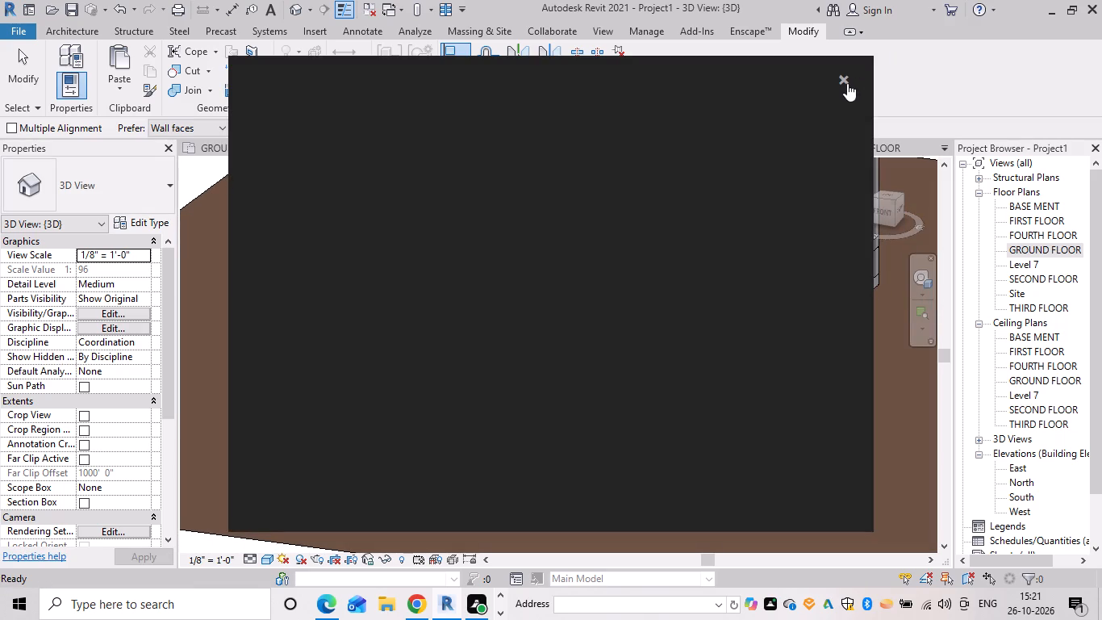
left_click_drag(845, 73, 843, 81)
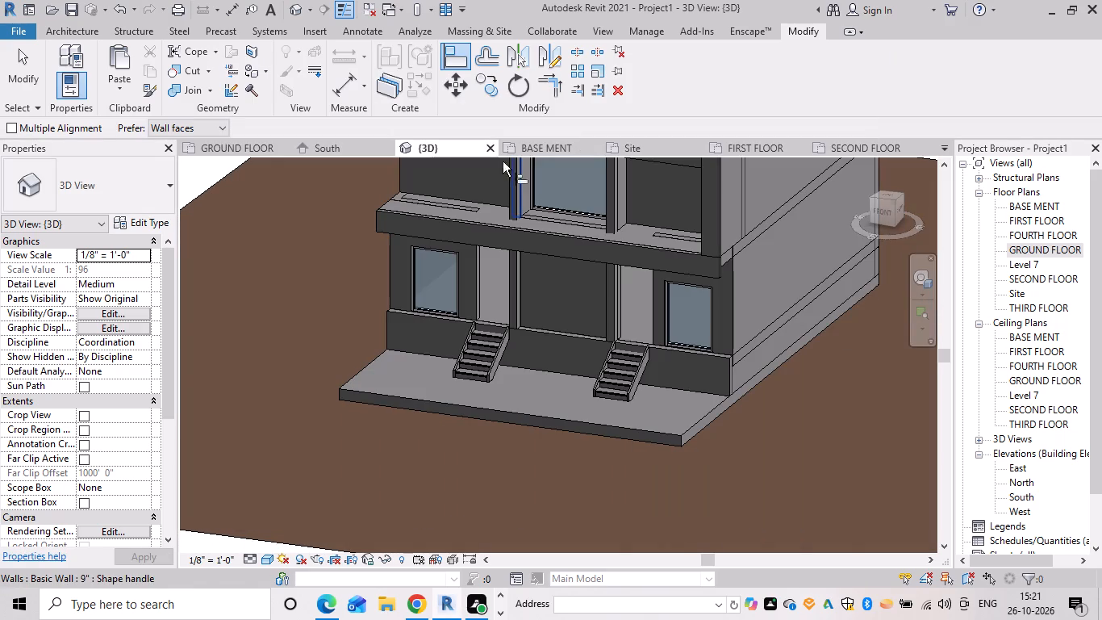
In the GROUND FLOOR plan, measure the width of the wall opening behind the eastern entrance stair.
left_click(244, 143)
scroll(695, 409, "down", 7)
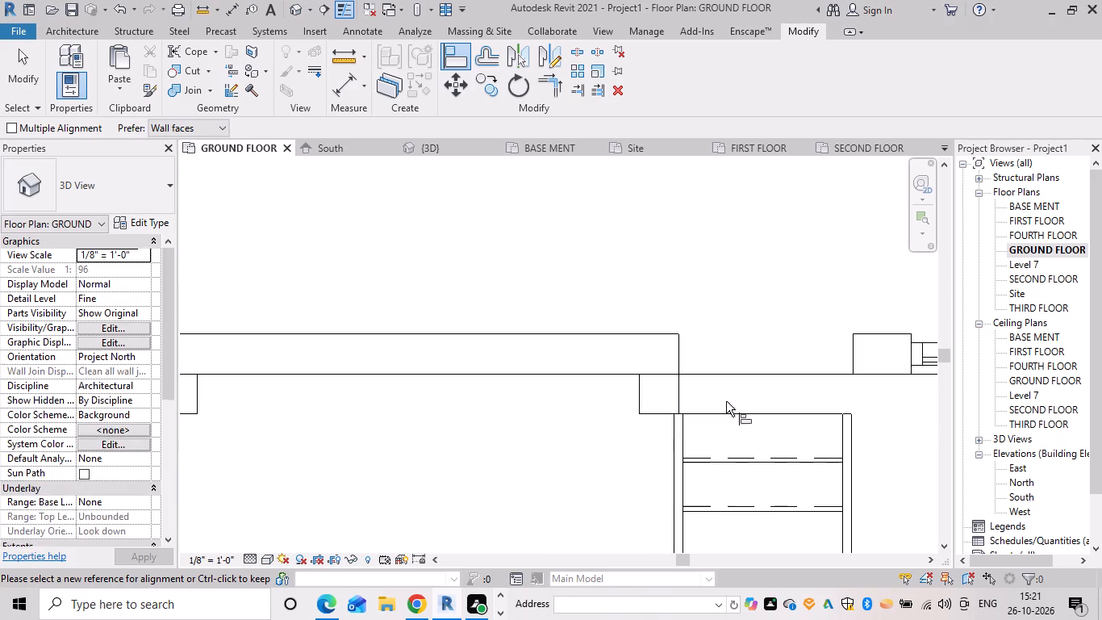
middle_click_drag(727, 400, 568, 393)
key("Escape")
type("di")
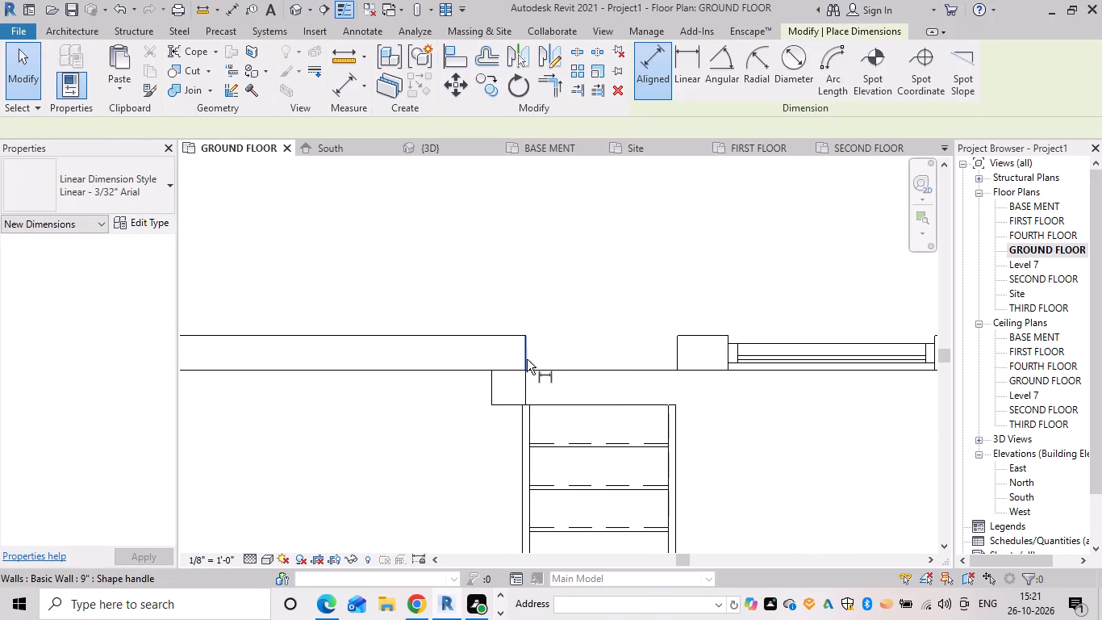
left_click_drag(522, 349, 563, 356)
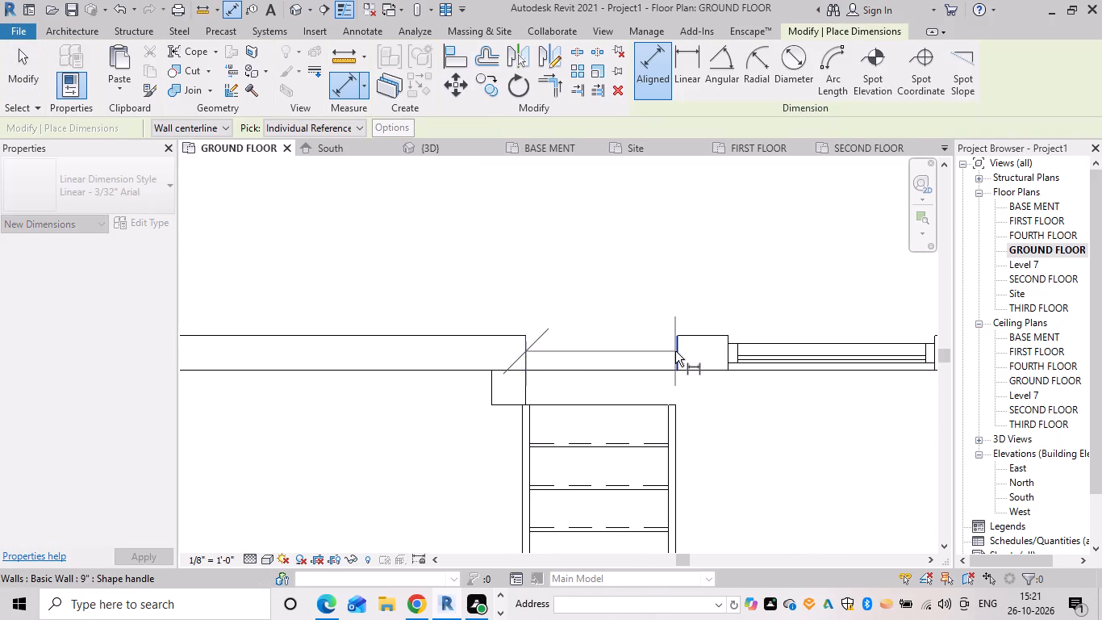
left_click(677, 350)
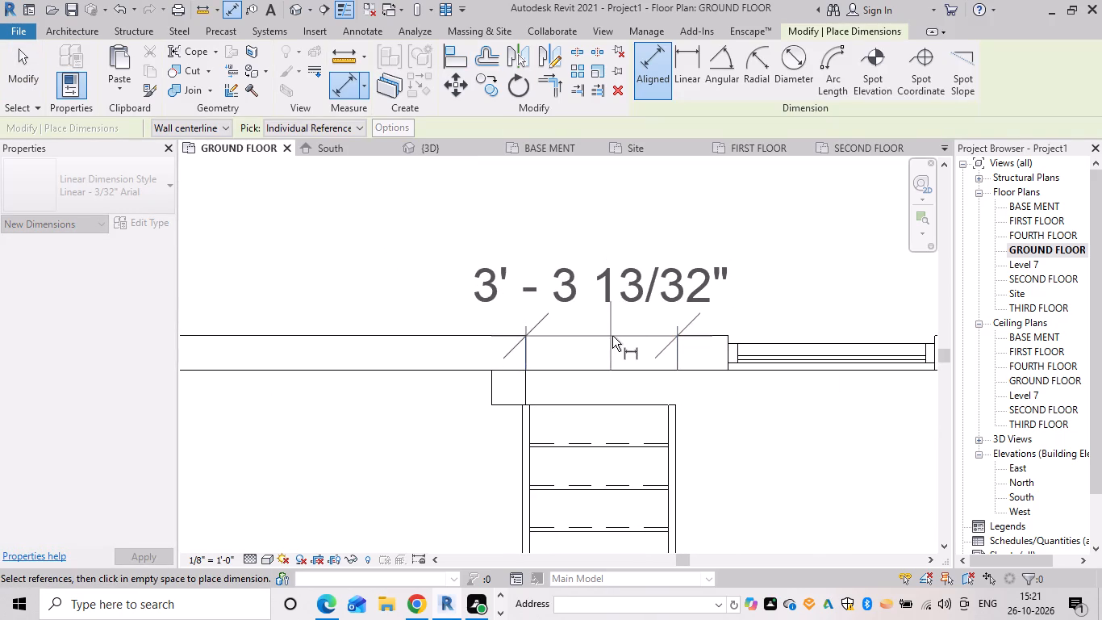
scroll(613, 338, "down", 7)
key("Escape")
Measure the width of the wall opening behind the western entrance stair.
scroll(353, 355, "down", 3)
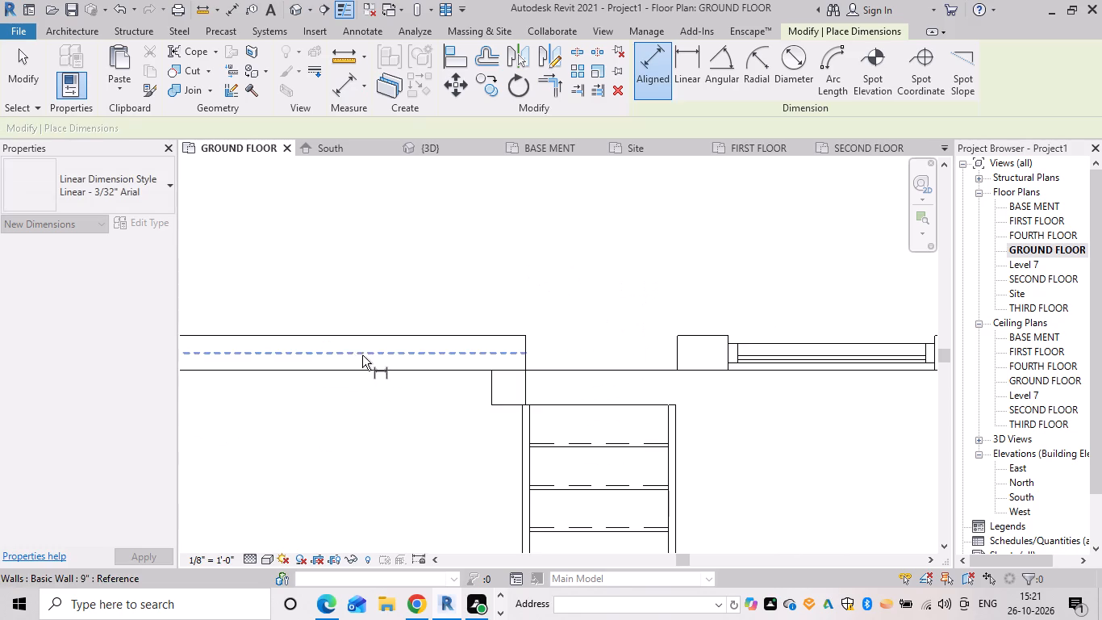
scroll(362, 355, "down", 1)
middle_click_drag(373, 358, 745, 361)
left_click_drag(481, 356, 496, 357)
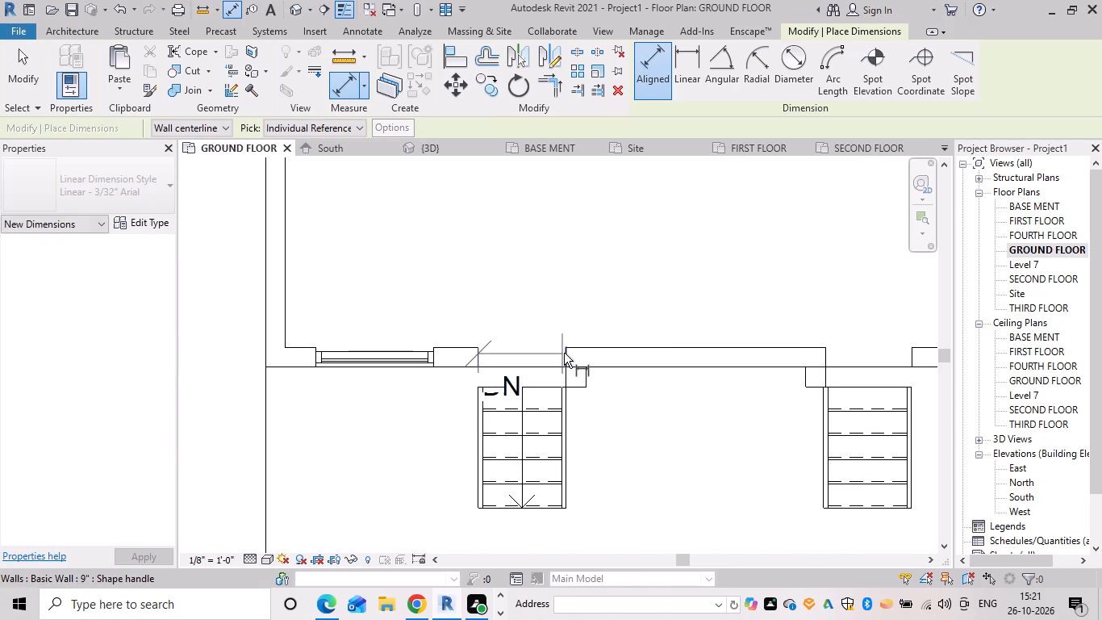
left_click(565, 353)
key("Escape")
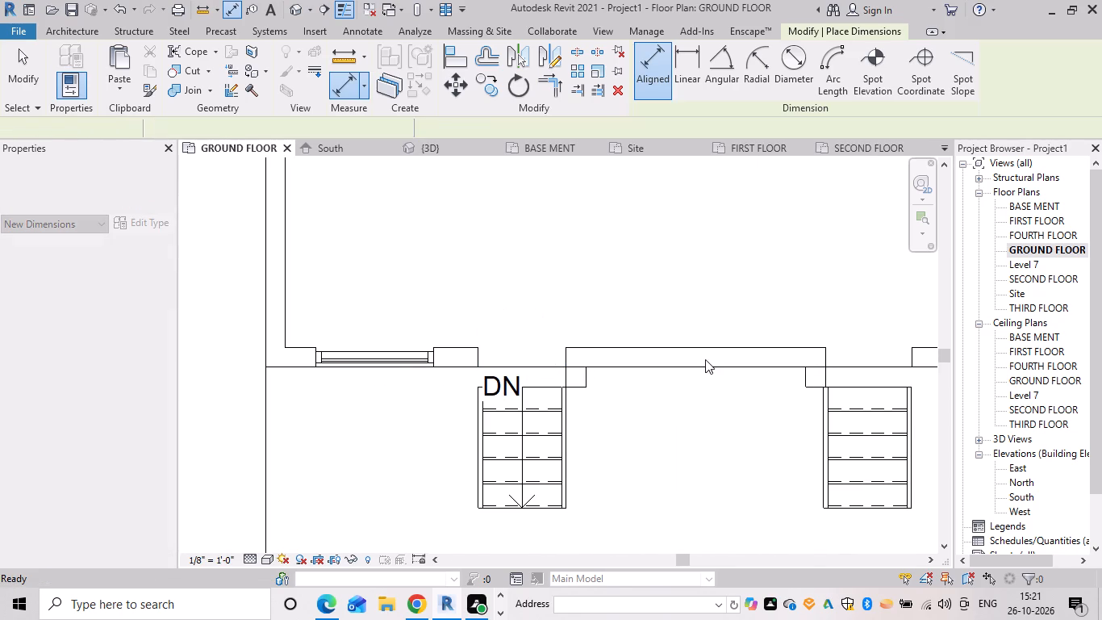
Move the free end of the windowed wall at the eastern stair slightly east, widening the opening to about 3' 3 29/32".
middle_click_drag(705, 359, 394, 368)
scroll(902, 362, "down", 2)
middle_click_drag(875, 362, 641, 367)
scroll(691, 371, "up", 7)
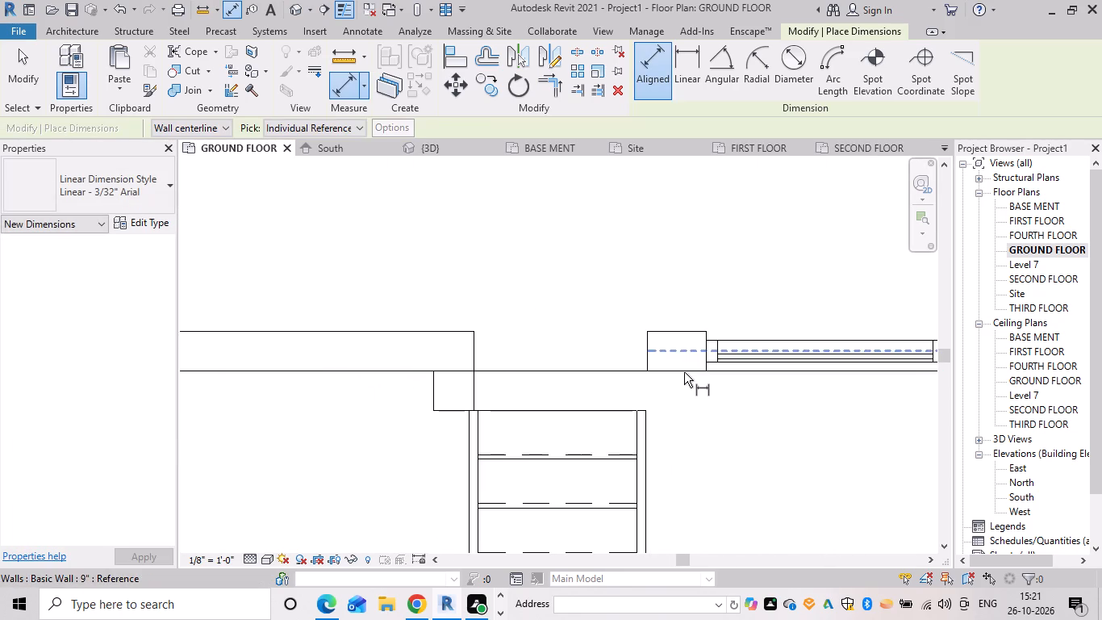
key("Escape")
left_click(652, 354)
scroll(649, 352, "up", 5)
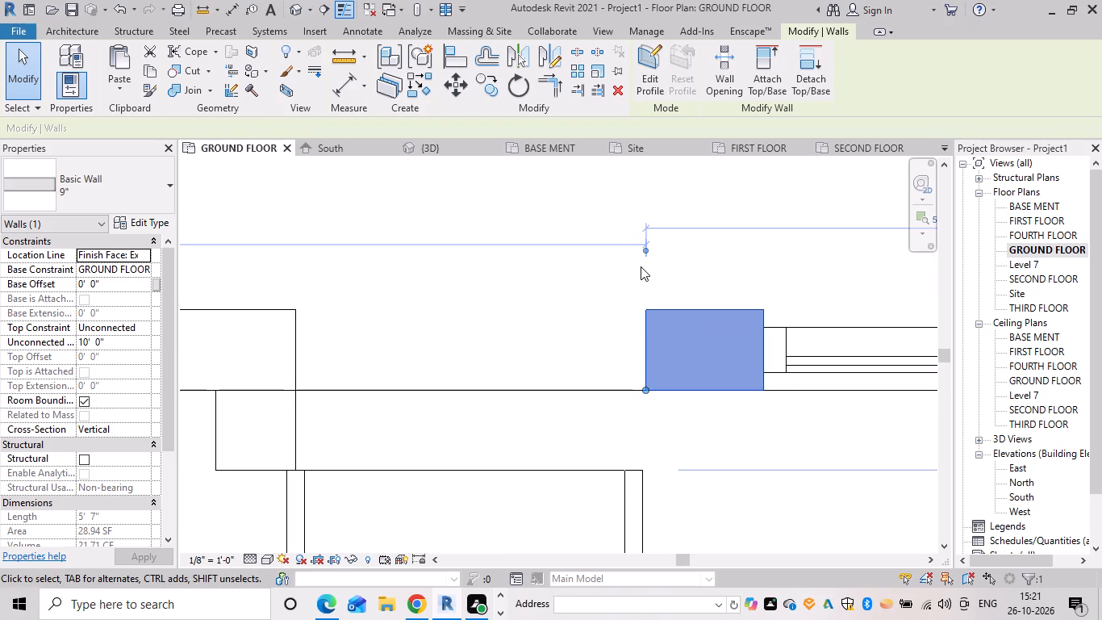
scroll(641, 270, "down", 7)
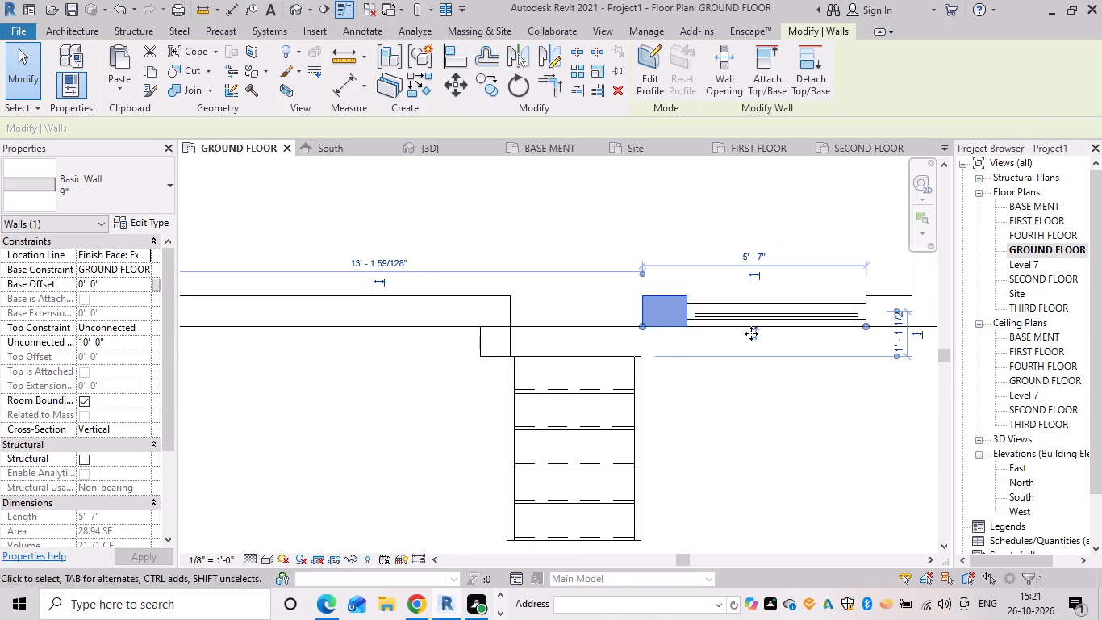
scroll(645, 338, "up", 10)
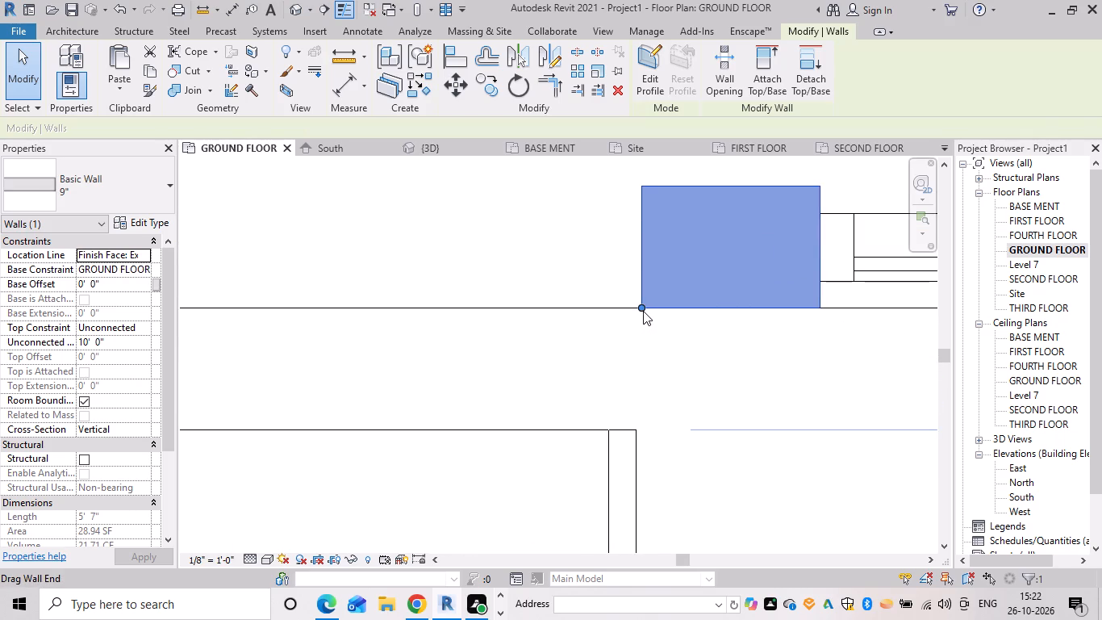
left_click(643, 311)
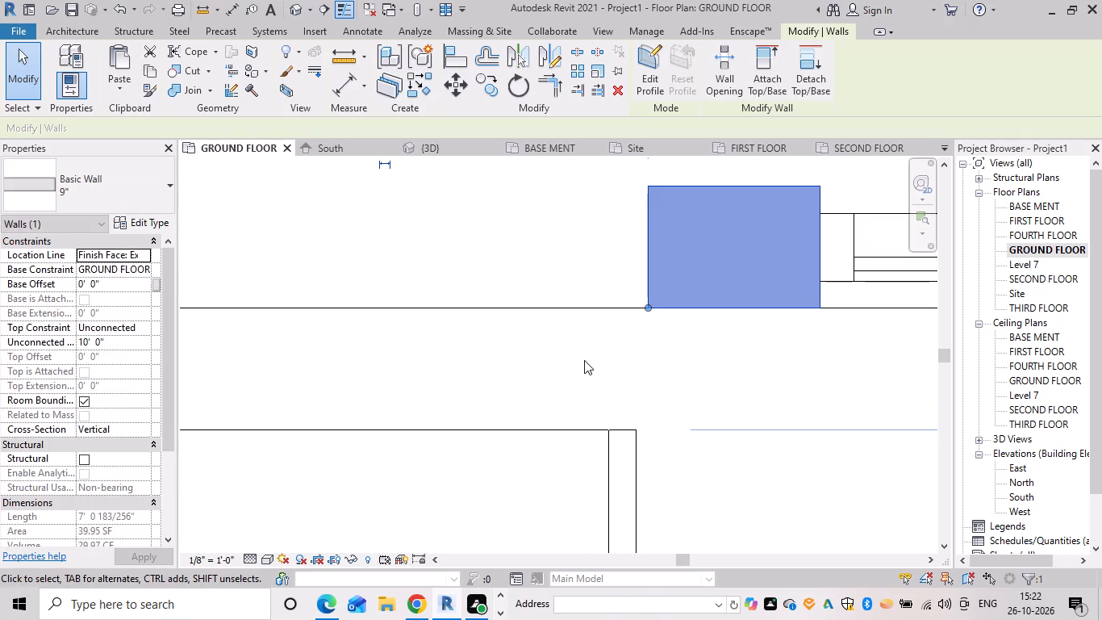
key("Escape")
Measure the width of the widened wall opening behind the eastern entrance stair.
key("d")
key("i")
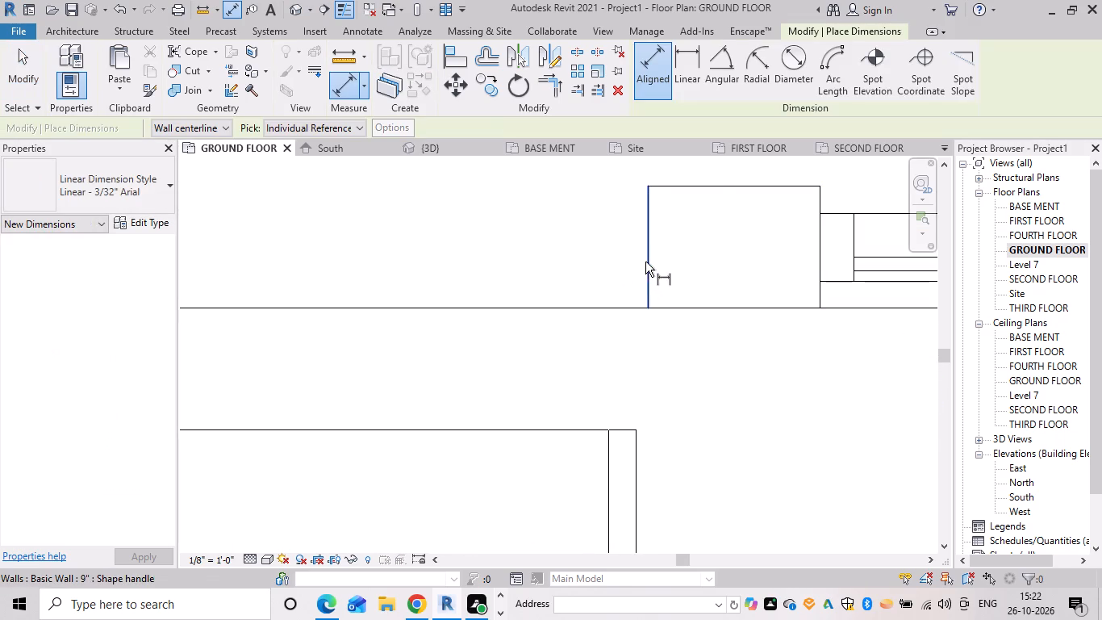
left_click_drag(645, 262, 630, 273)
middle_click_drag(543, 321, 761, 413)
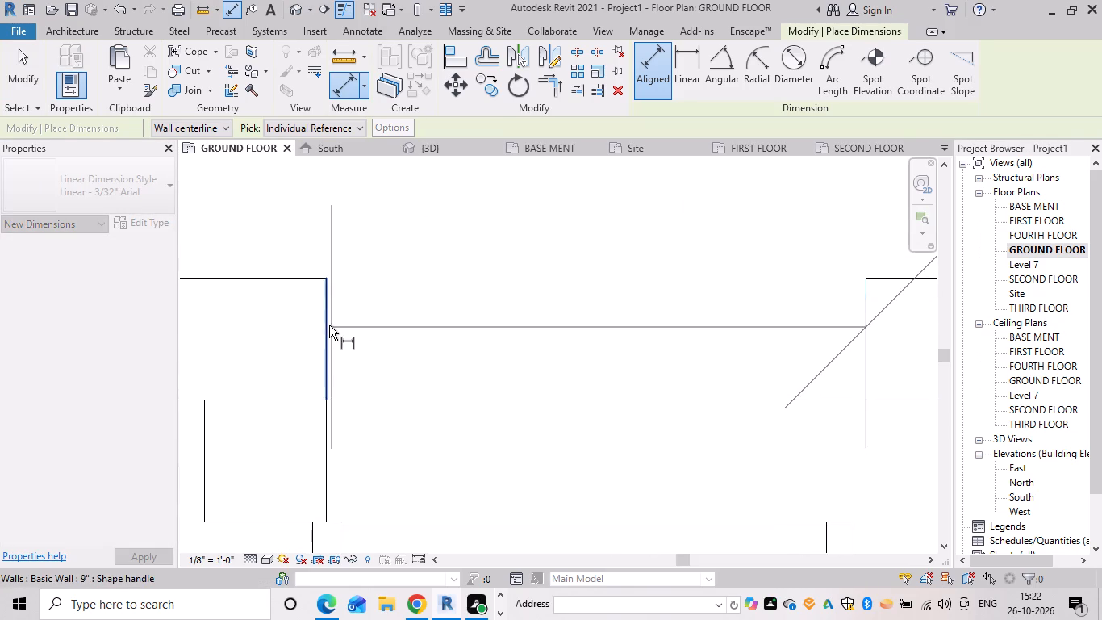
left_click(328, 323)
scroll(399, 340, "down", 5)
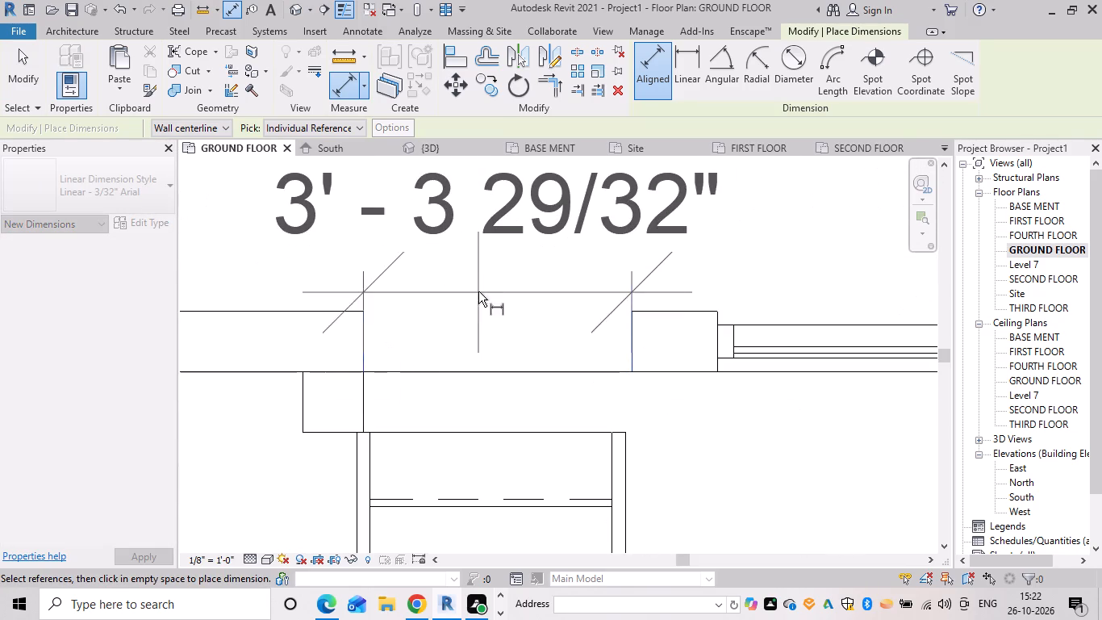
key("Escape")
Duplicate the Single-Flush 36" x 84" door type under the name md.
scroll(440, 327, "down", 5)
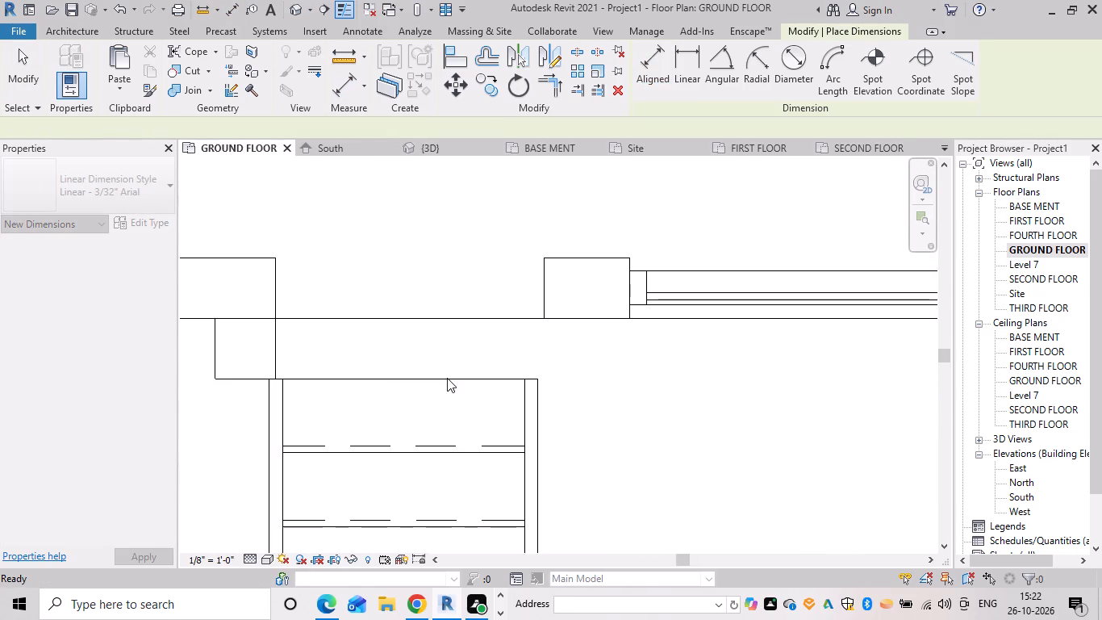
scroll(447, 377, "down", 9)
middle_click_drag(452, 386, 669, 389)
key("Escape")
type("dr")
left_click(161, 223)
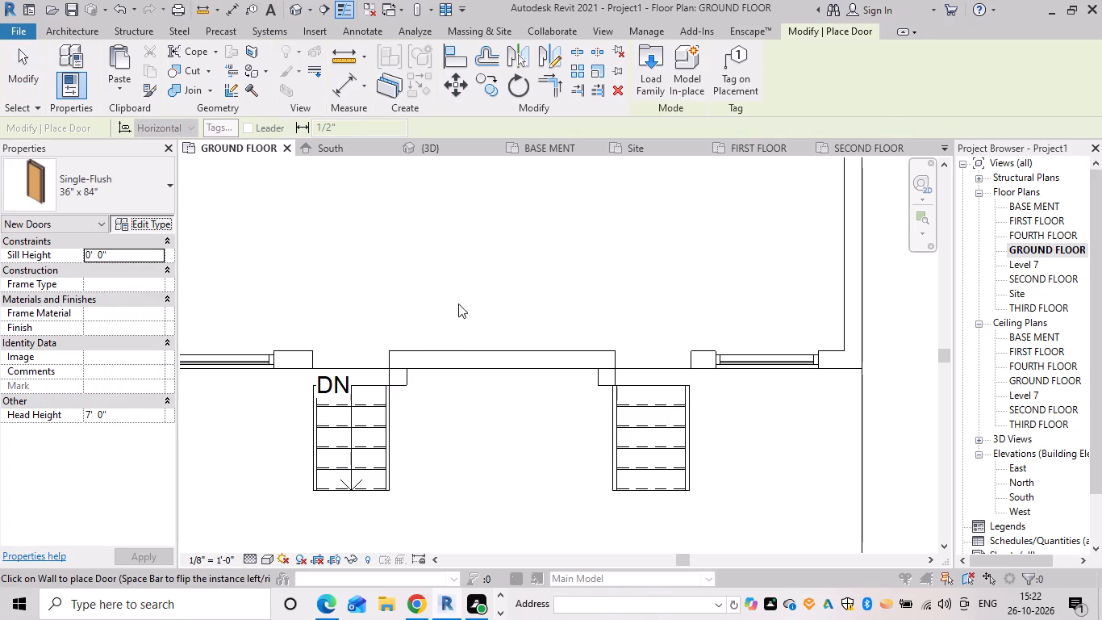
left_click(844, 101)
left_click(845, 111)
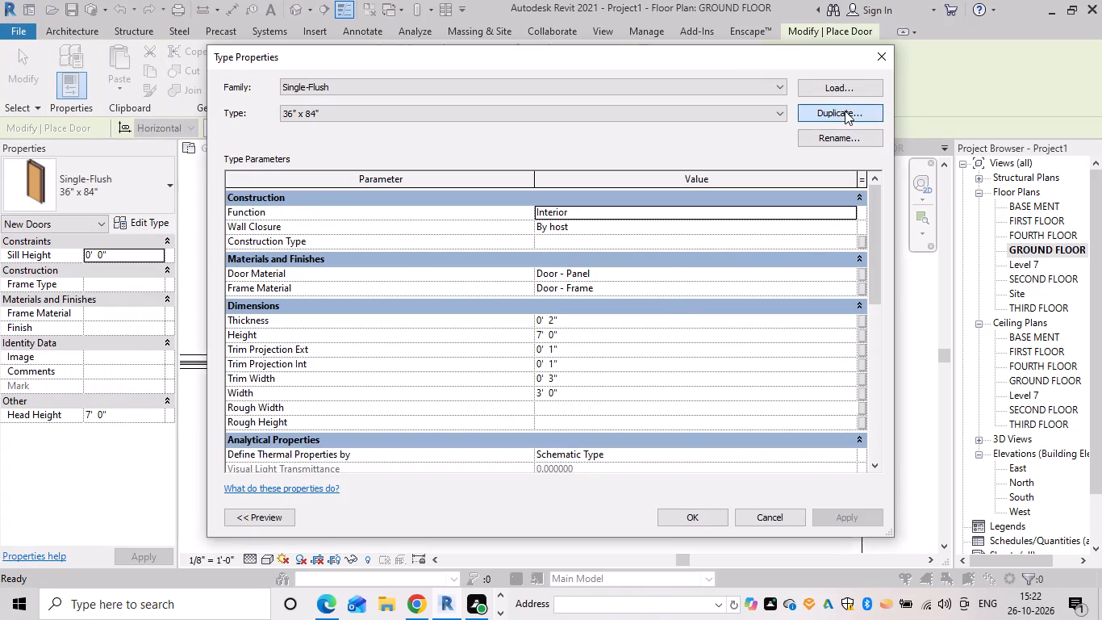
key("BackSpace")
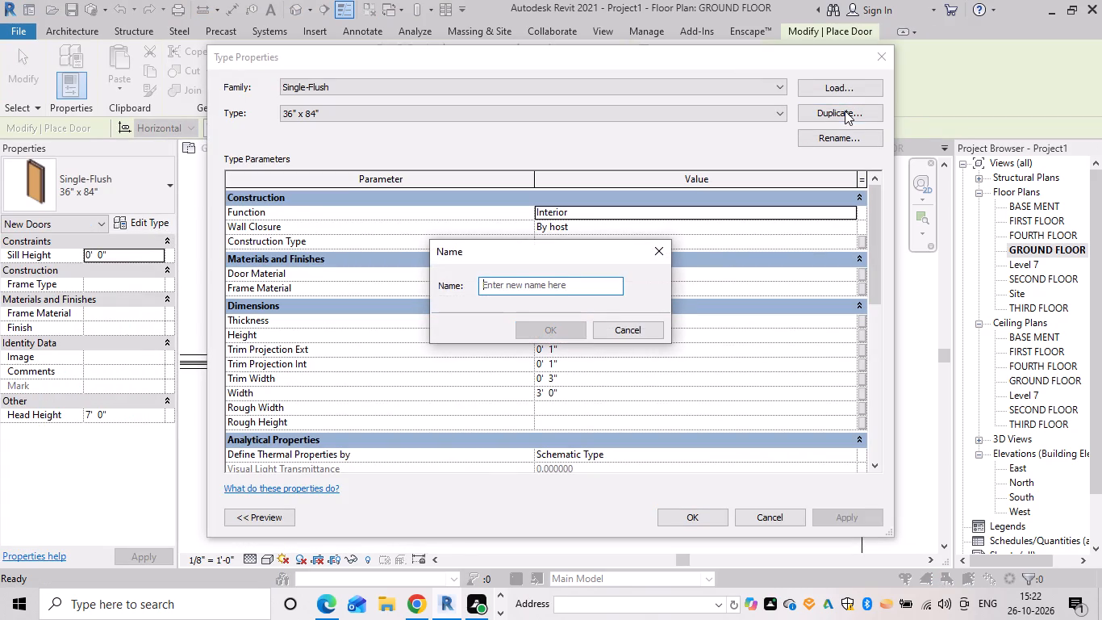
key("m")
key("d")
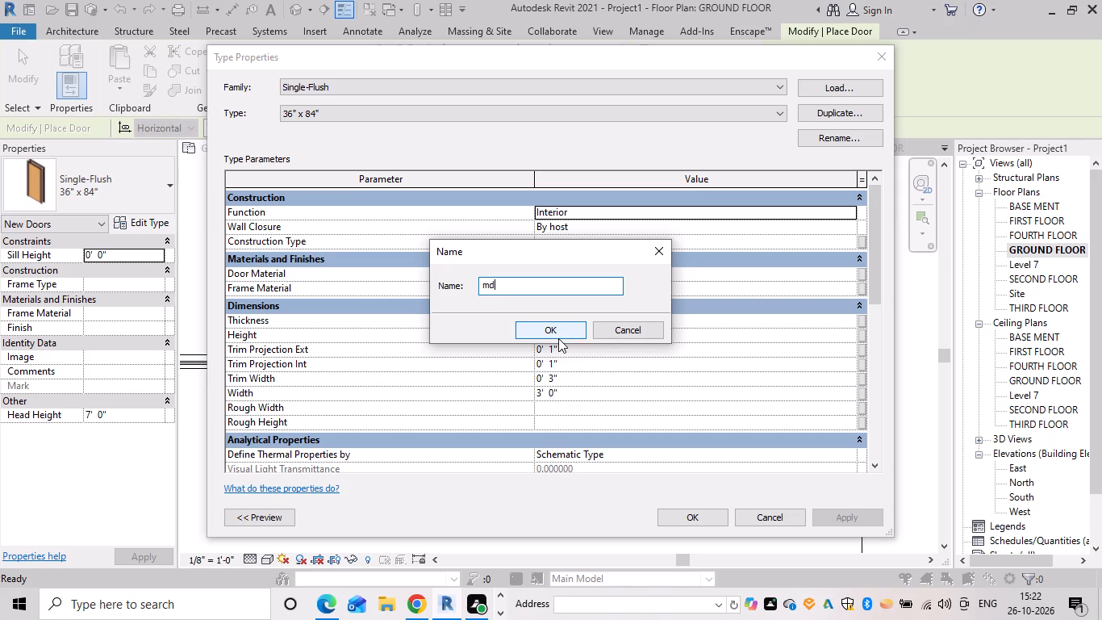
left_click(558, 338)
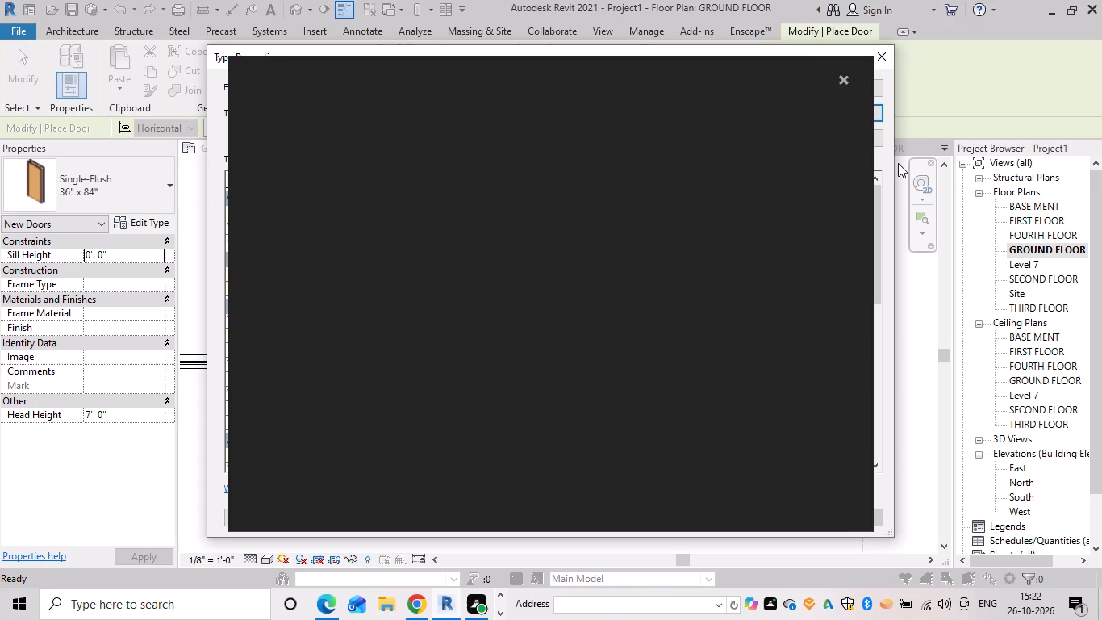
left_click(839, 71)
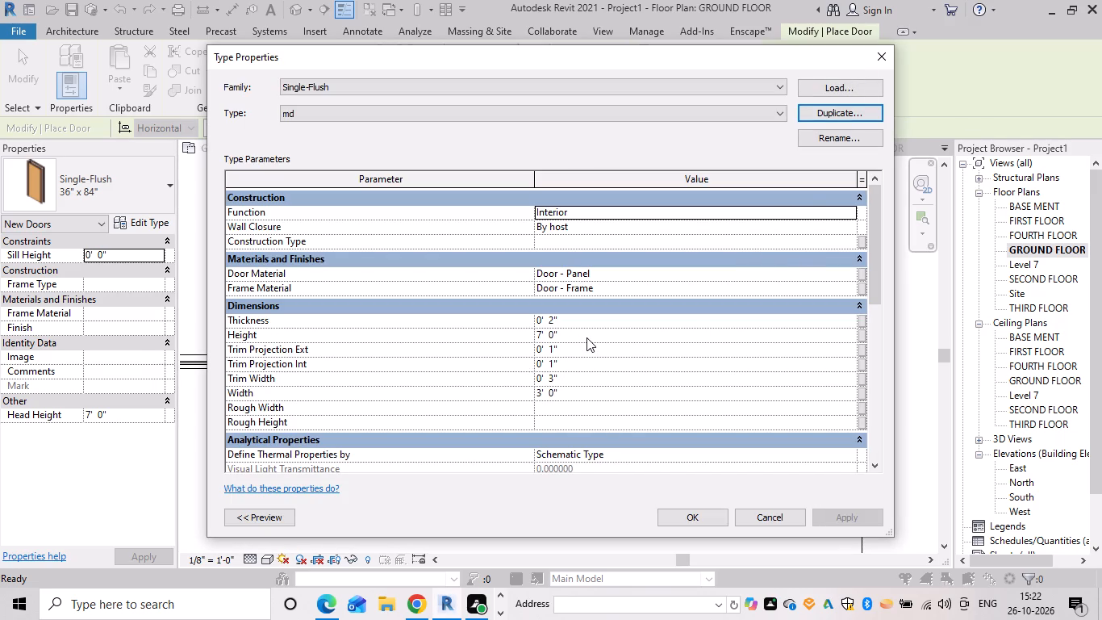
Set the md door type's width to 3' 4" and apply the type changes.
left_click(566, 393)
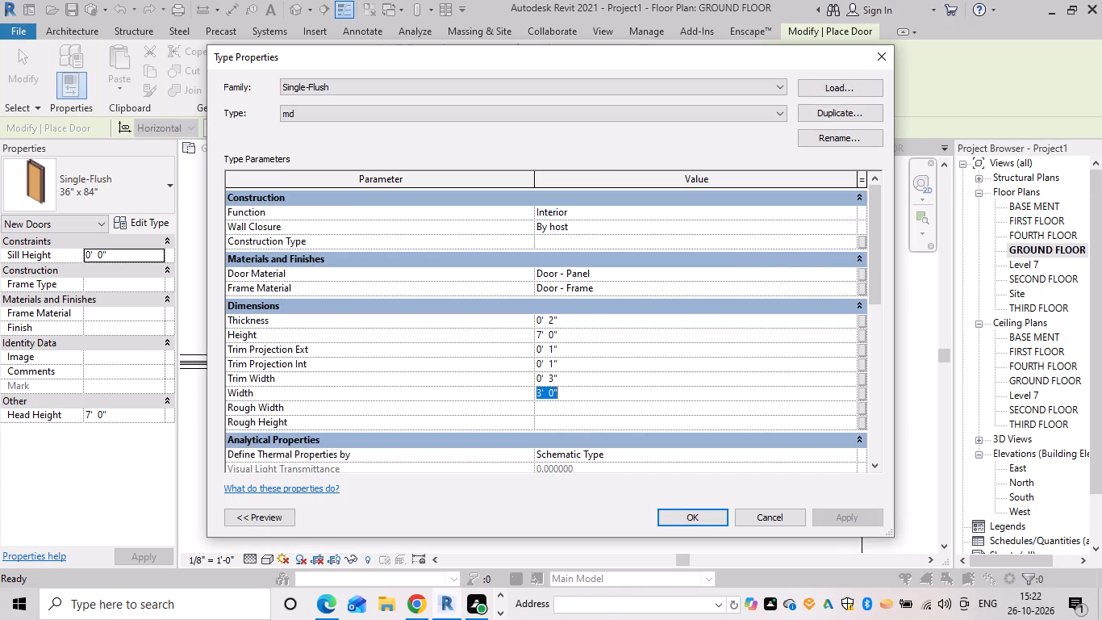
key("BackSpace")
type("3'")
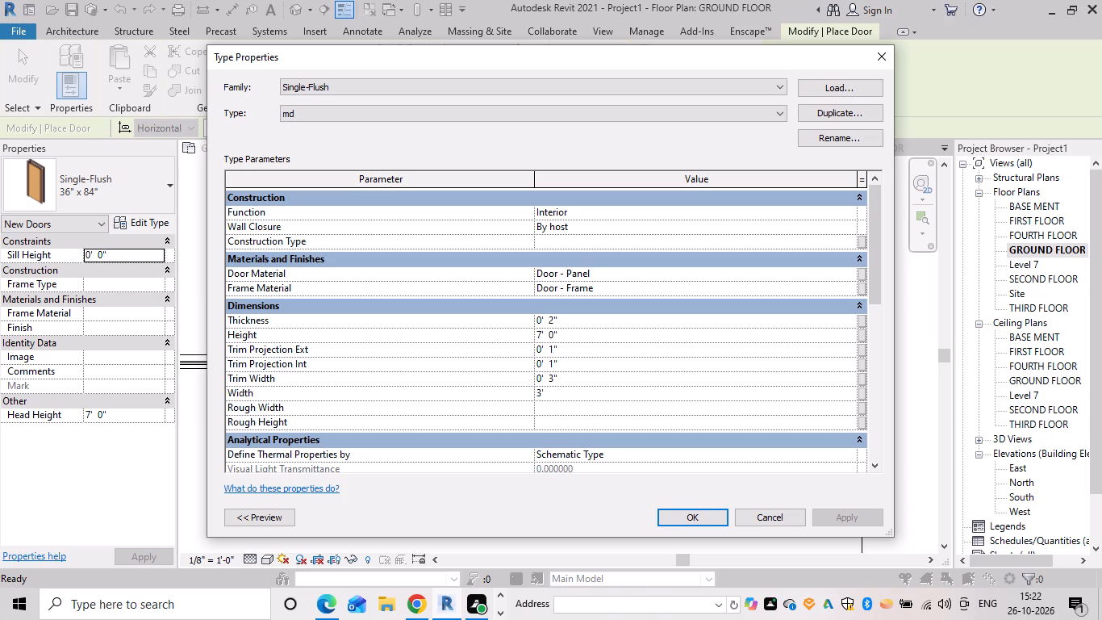
key("4")
left_click(692, 523)
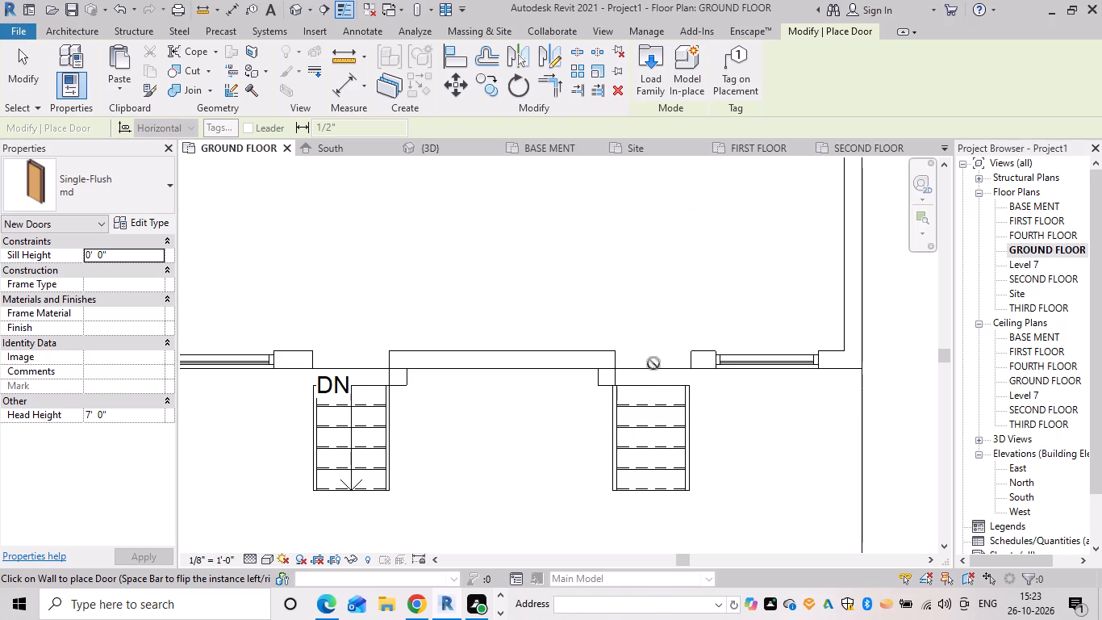
key("Escape")
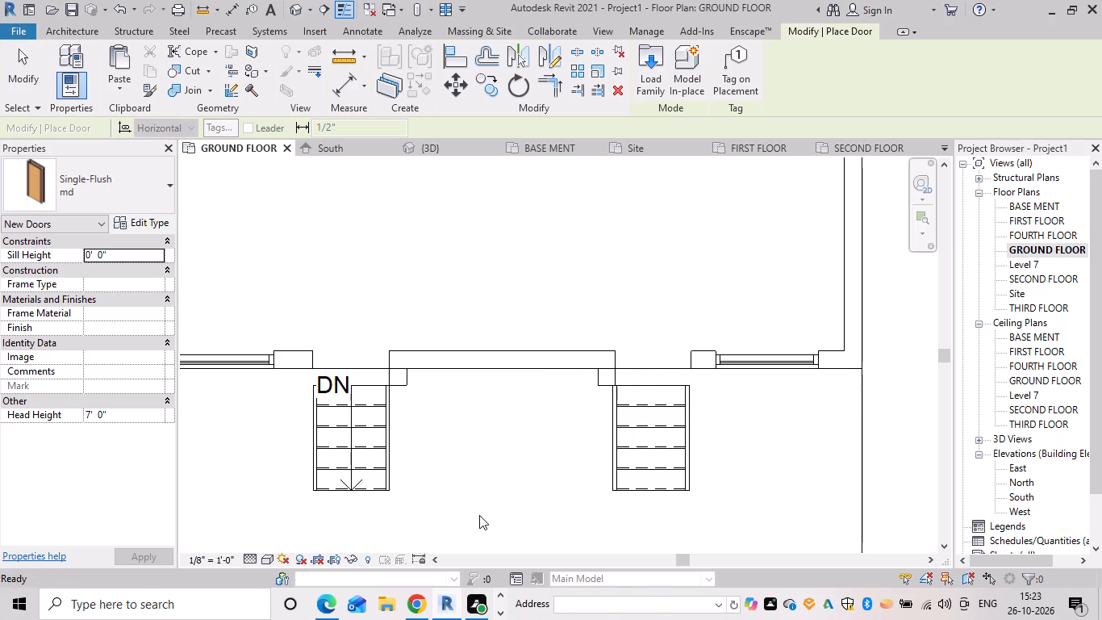
Close both wall openings behind the entrance stairs by trimming/extending the middle wall to the windowed walls on either side.
key("t")
key("r")
left_click_drag(610, 358, 622, 361)
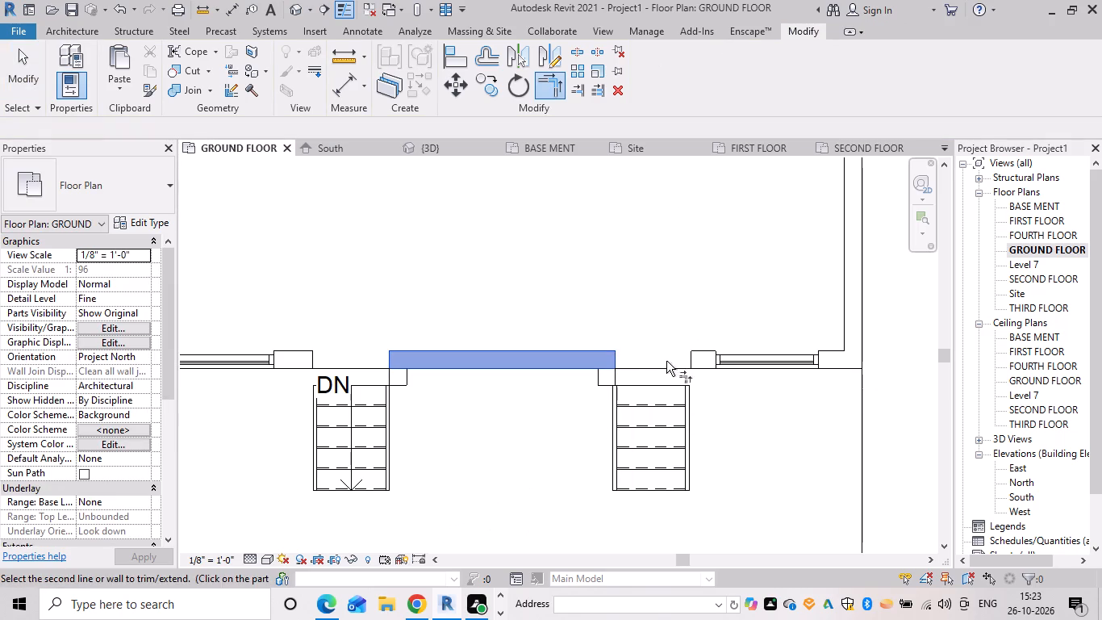
left_click(691, 354)
left_click(400, 356)
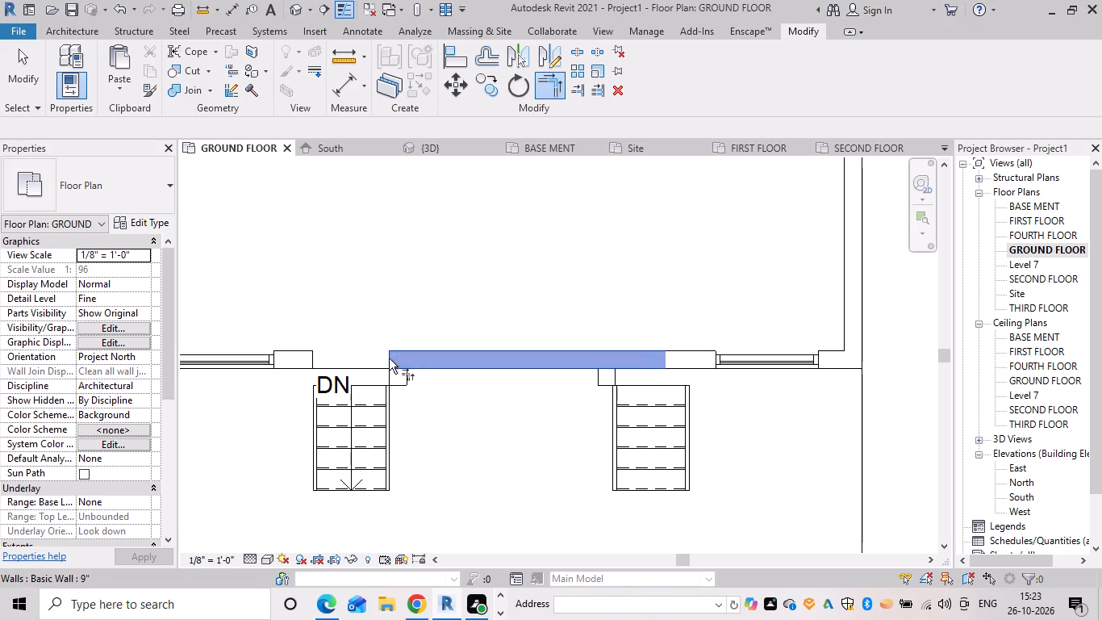
left_click(315, 359)
key("Escape")
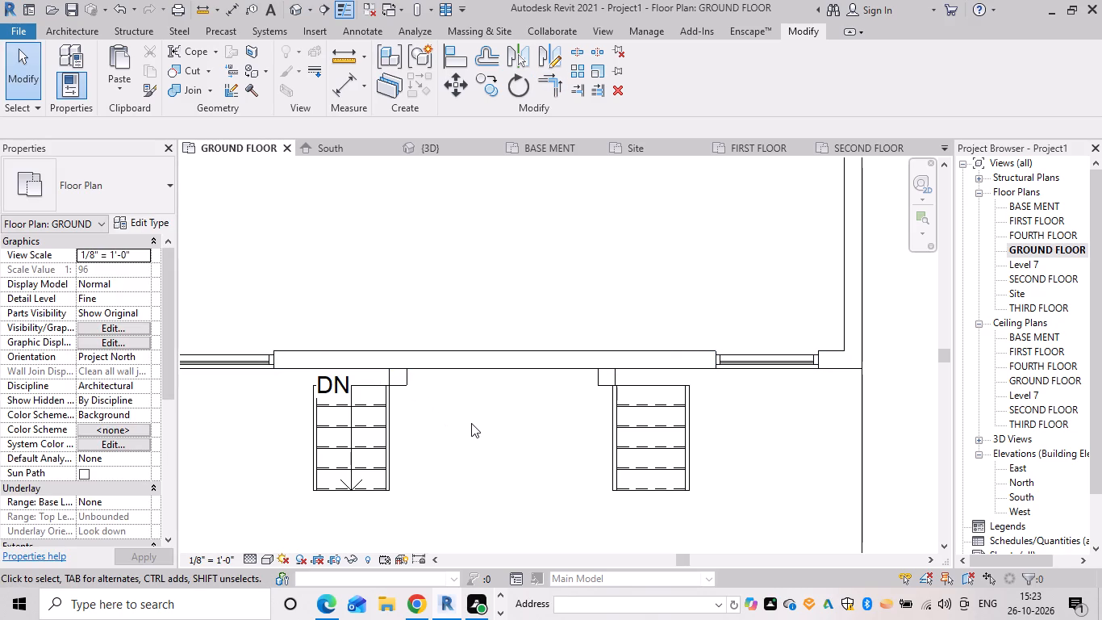
Place an md door in the wall behind each entrance stair, flipping the eastern one so the two swings mirror each other.
type("dr")
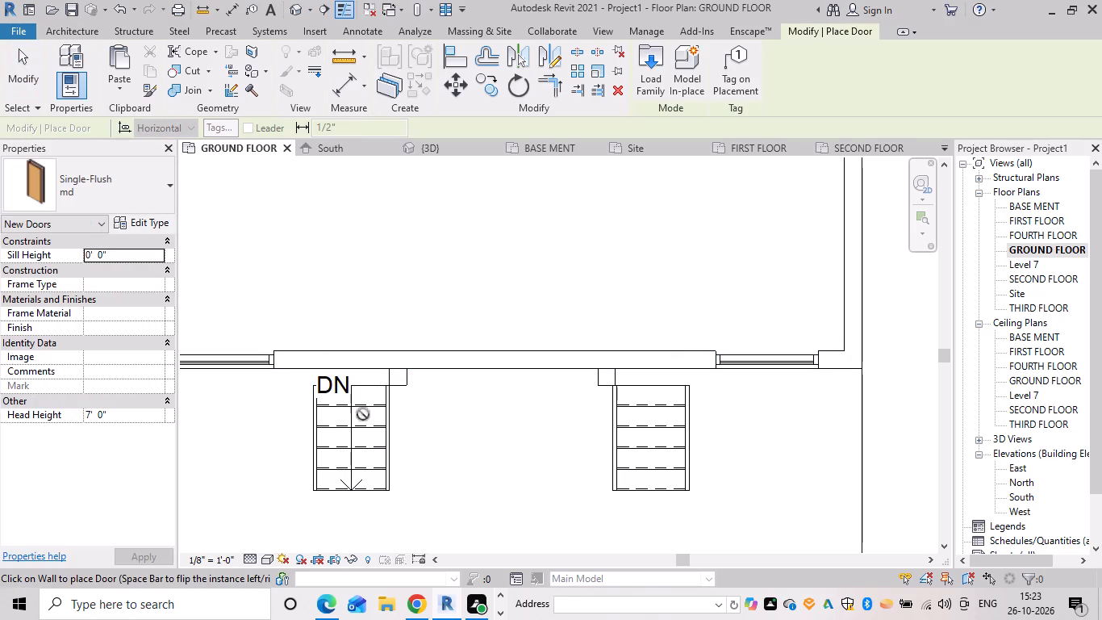
left_click(350, 348)
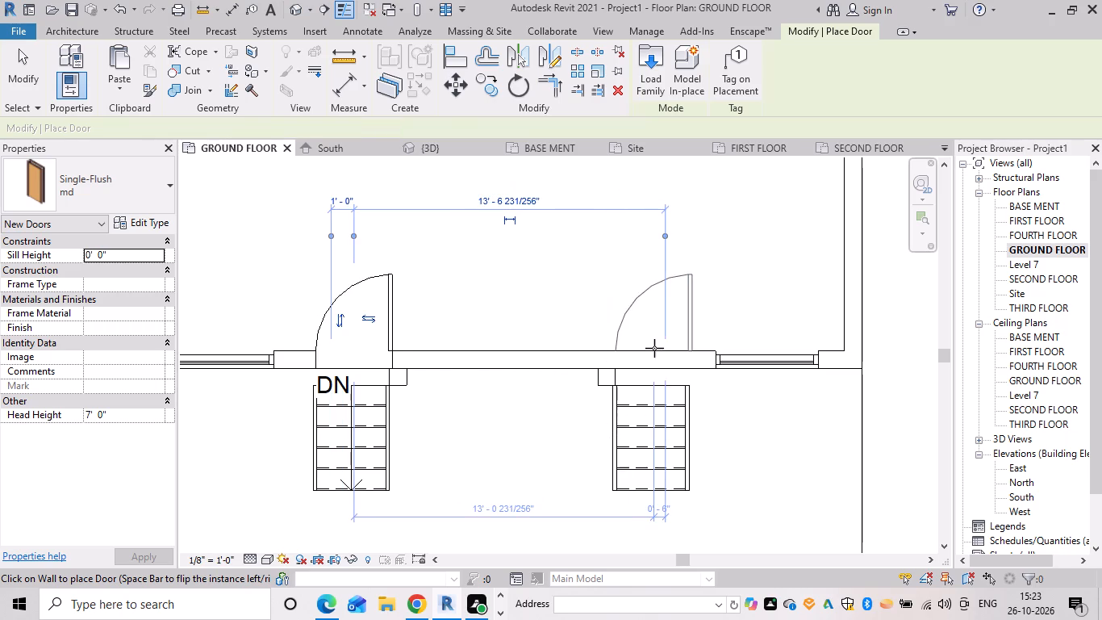
key("space")
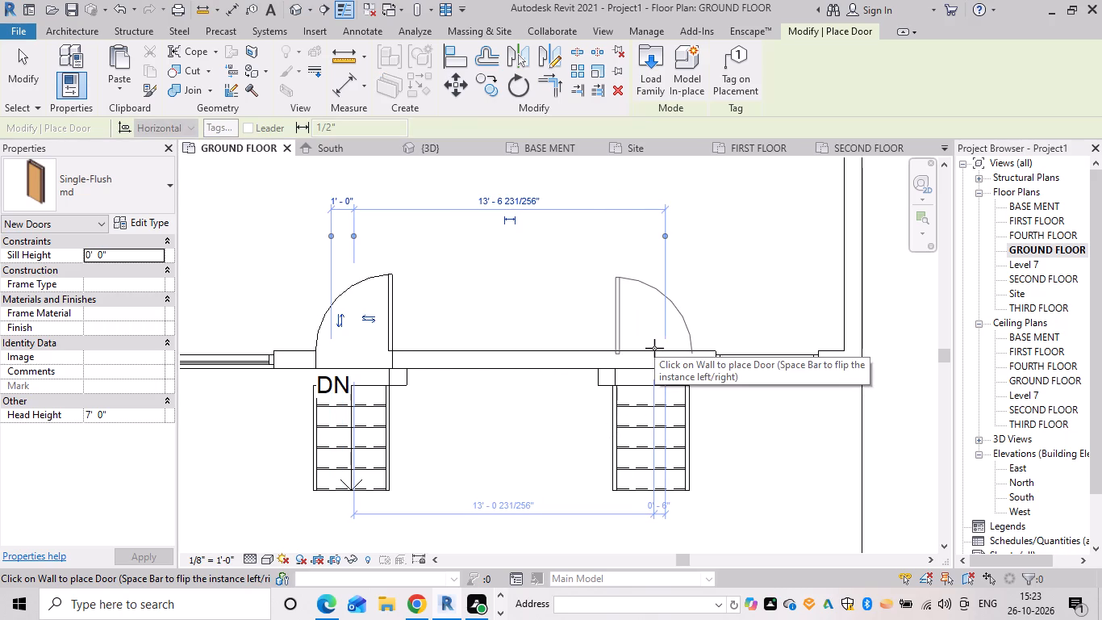
left_click(654, 348)
key("Escape")
key("Escape")
key("Escape")
In the 3D view, set the unconnected height of the ground-floor Storefront window beside the western door to 7' 0".
left_click(465, 146)
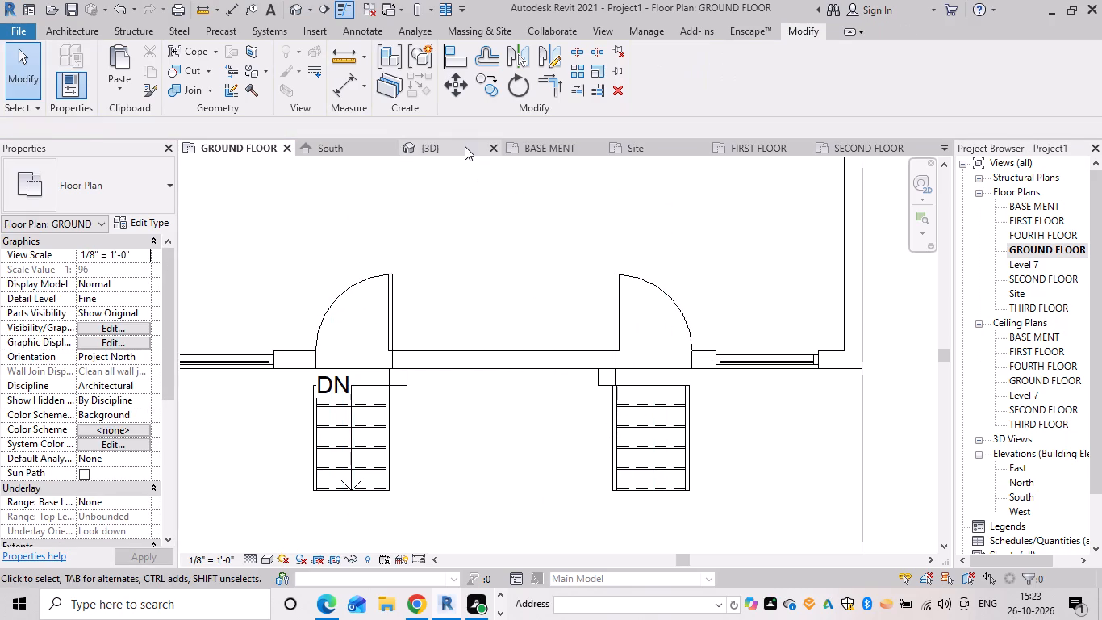
scroll(573, 417, "down", 2)
middle_click_drag(542, 407, 551, 357, "shift")
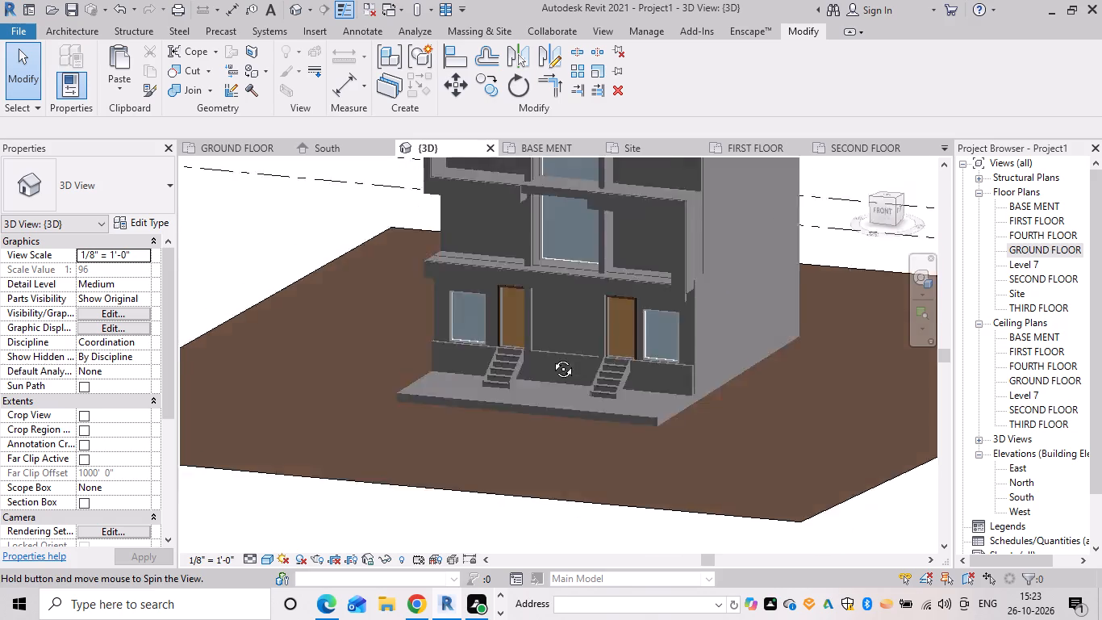
middle_click_drag(551, 357, 577, 334, "shift")
middle_click_drag(546, 341, 566, 345, "shift")
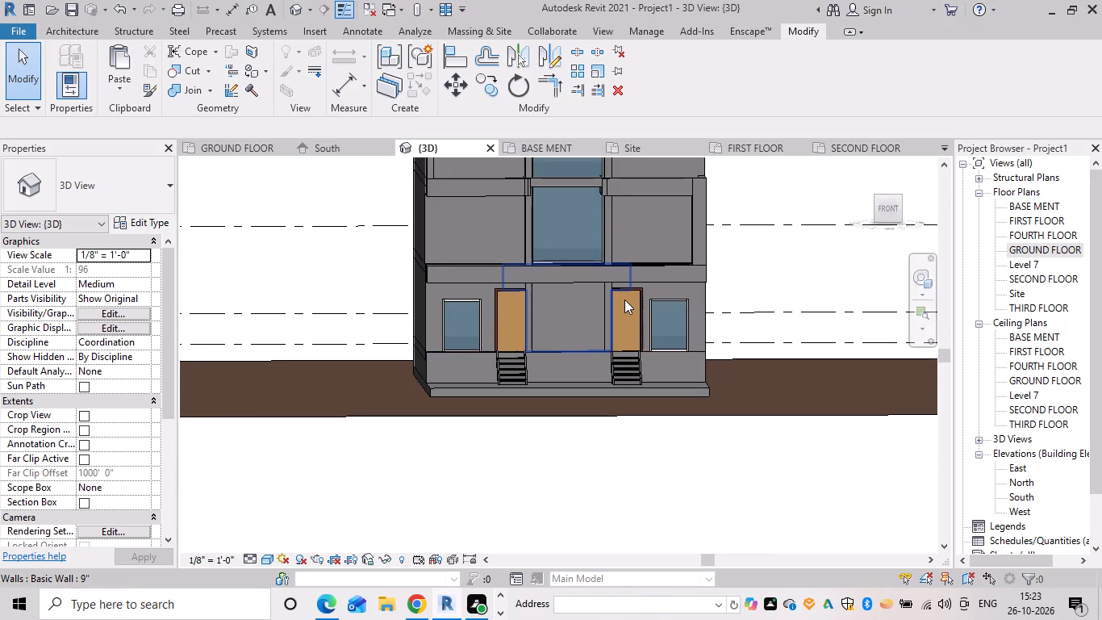
scroll(461, 310, "up", 3)
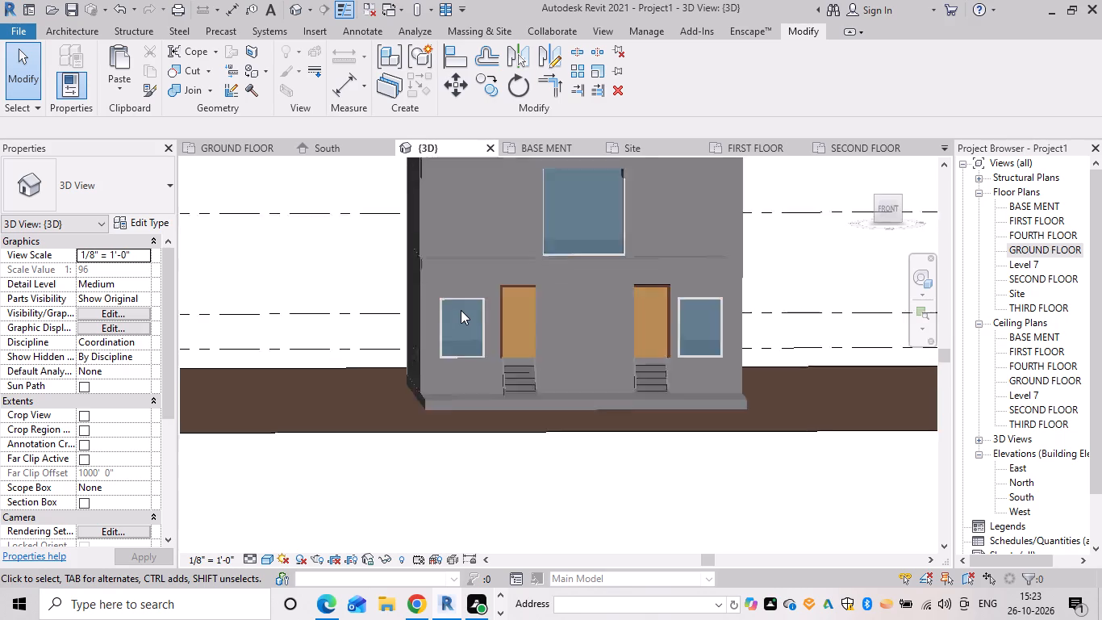
scroll(461, 310, "up", 1)
left_click(461, 299)
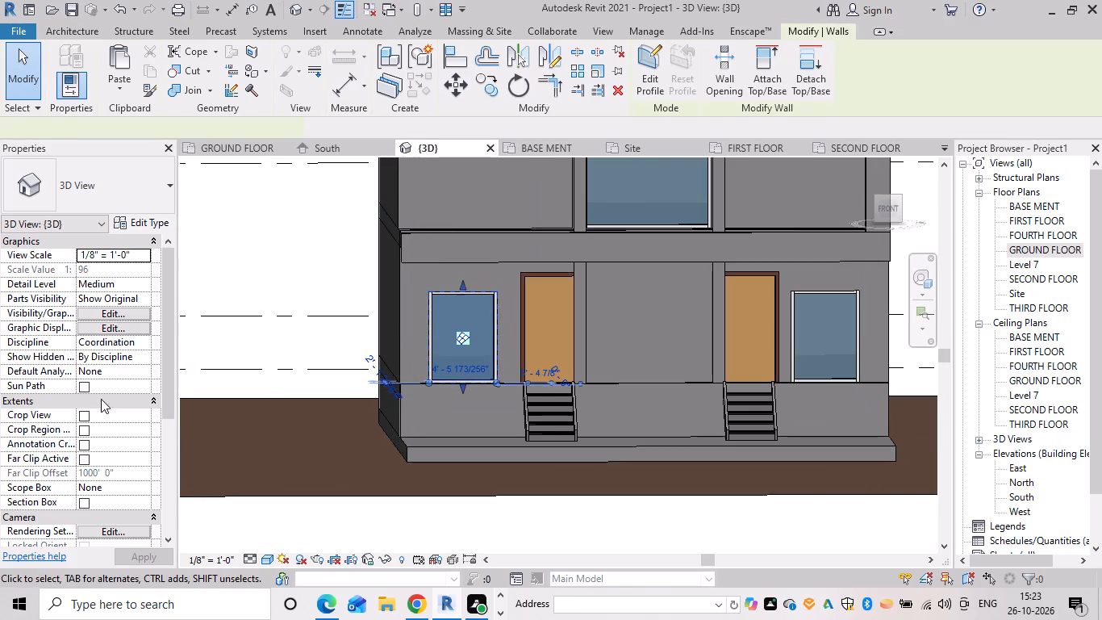
left_click(112, 308)
key("BackSpace")
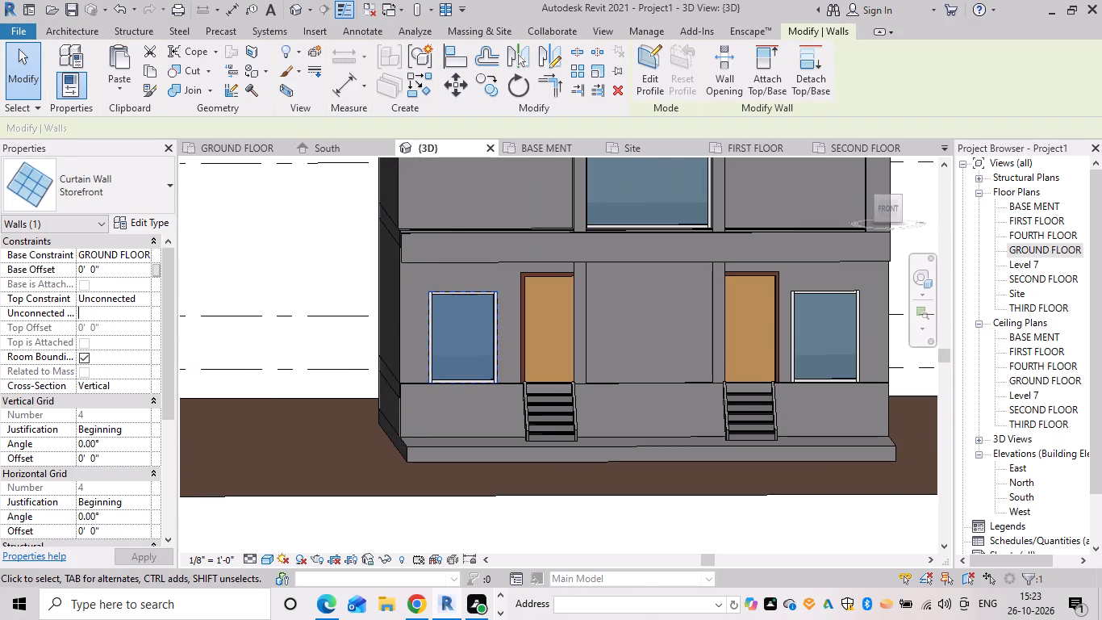
type("7'")
key("Return")
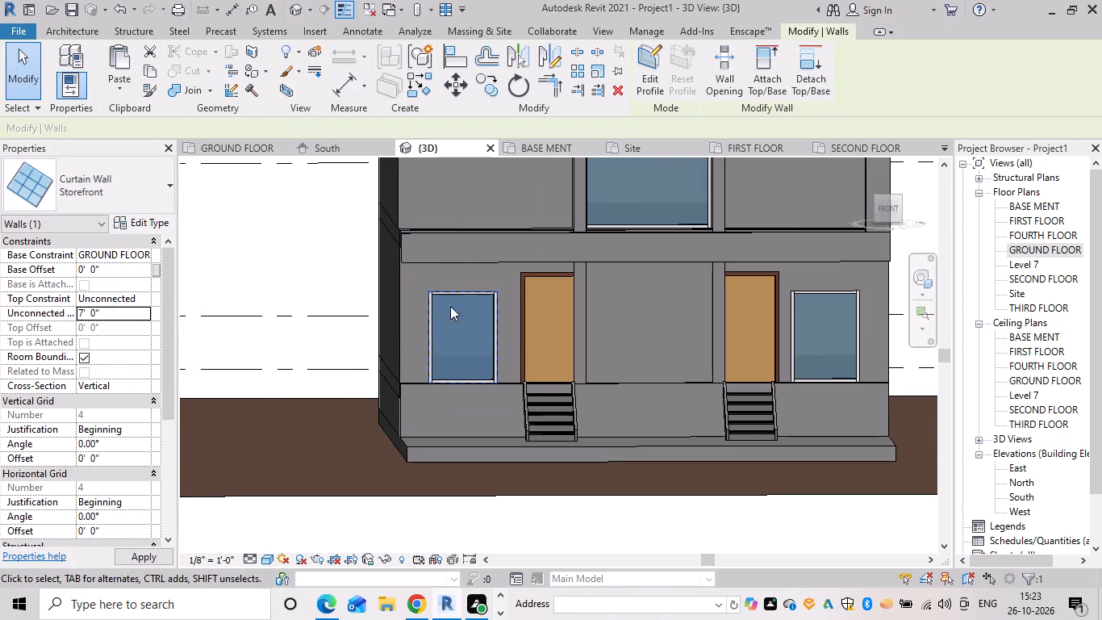
key("Escape")
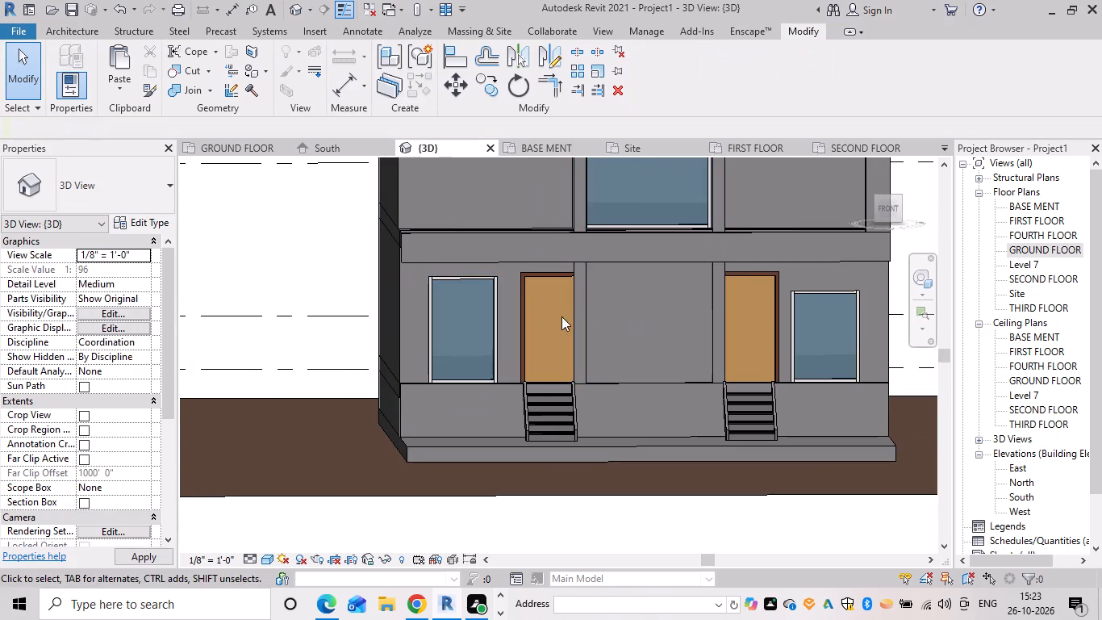
Align the top of the western door's frame with the top edge of the adjacent Storefront window.
scroll(535, 282, "up", 5)
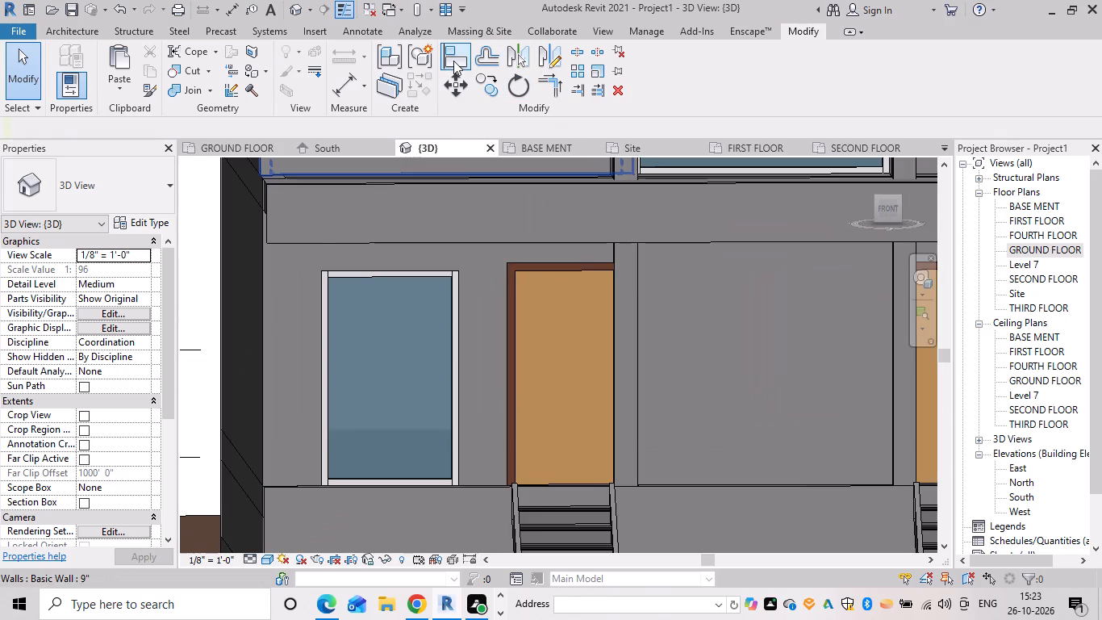
left_click_drag(453, 61, 463, 107)
scroll(531, 278, "up", 6)
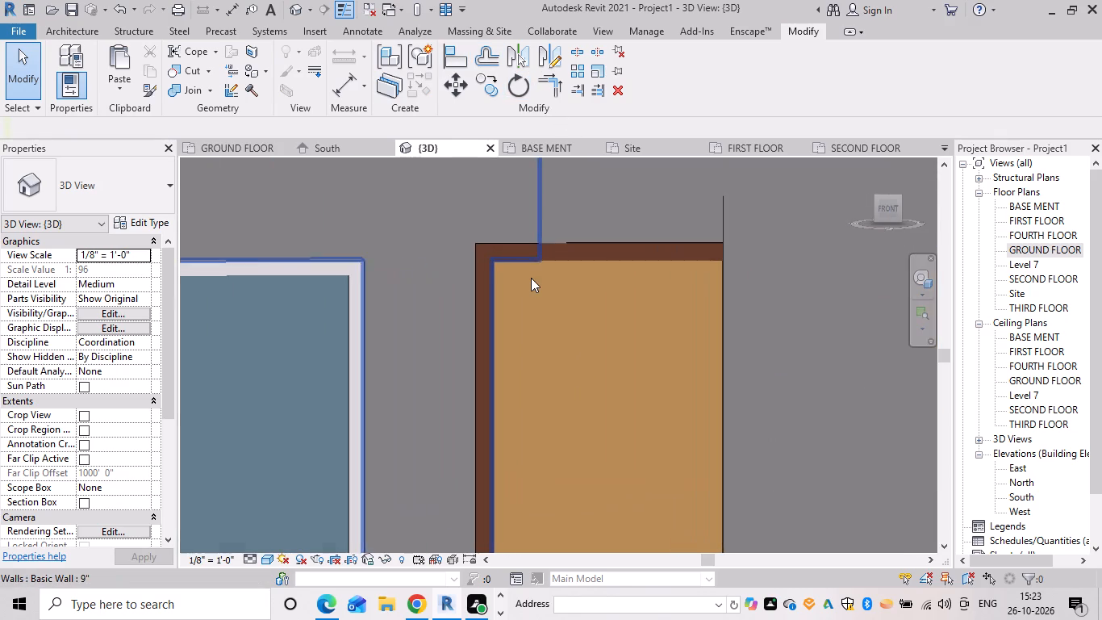
left_click(452, 57)
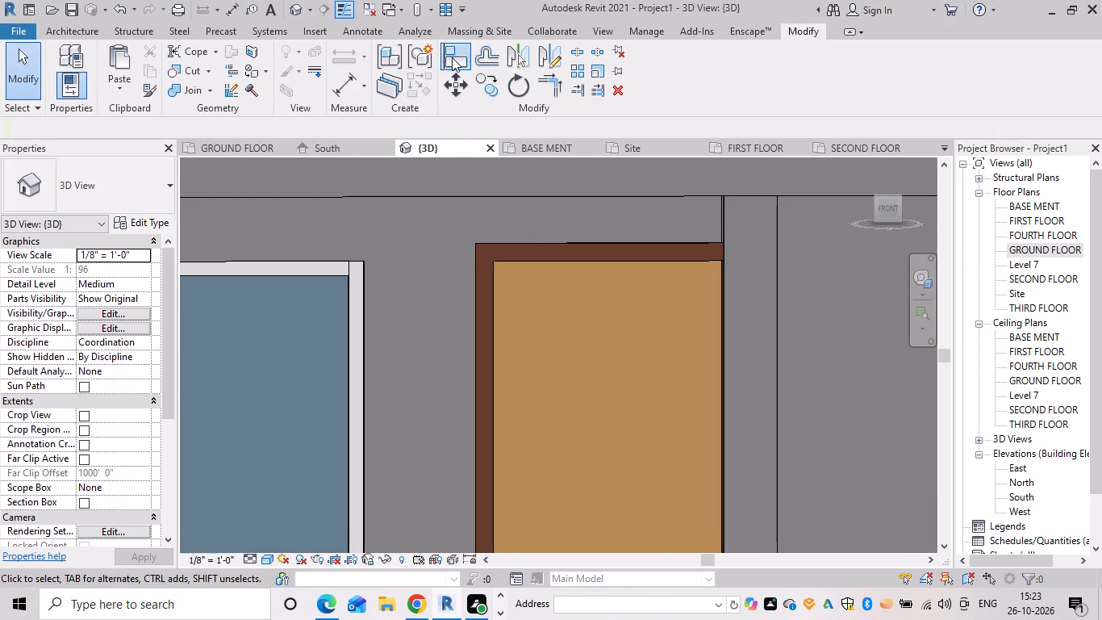
left_click(541, 242)
left_click(317, 260)
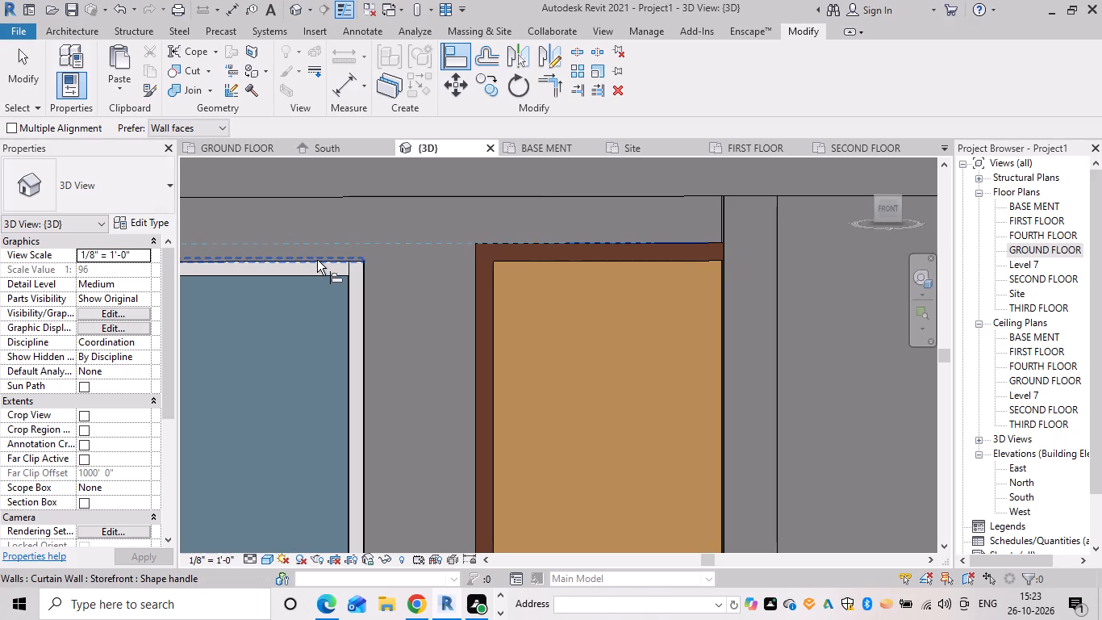
left_click(332, 262)
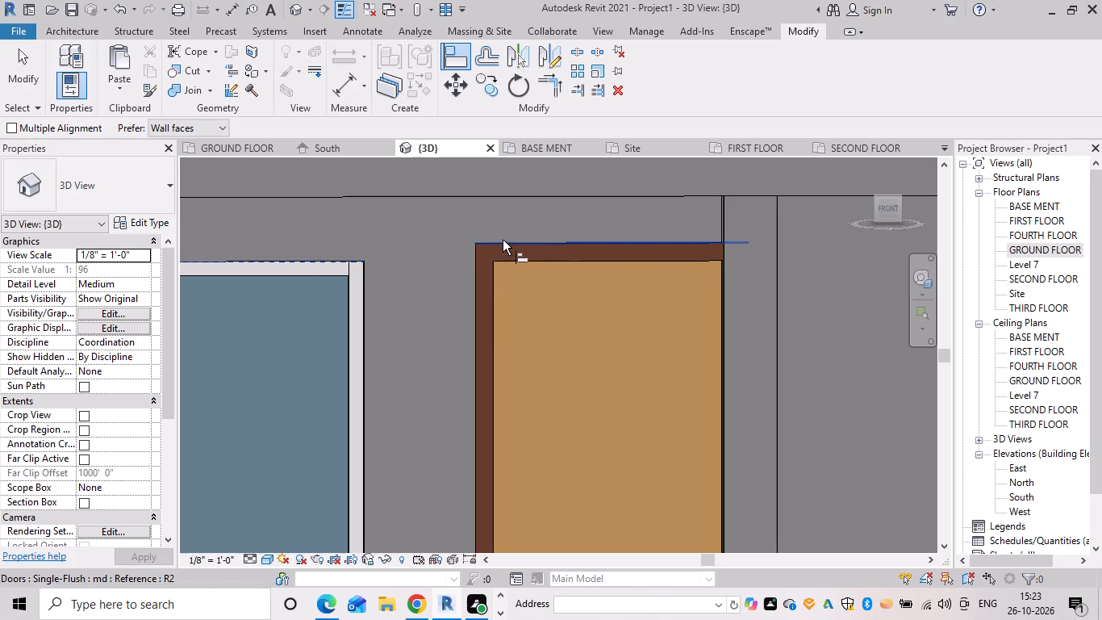
left_click(506, 243)
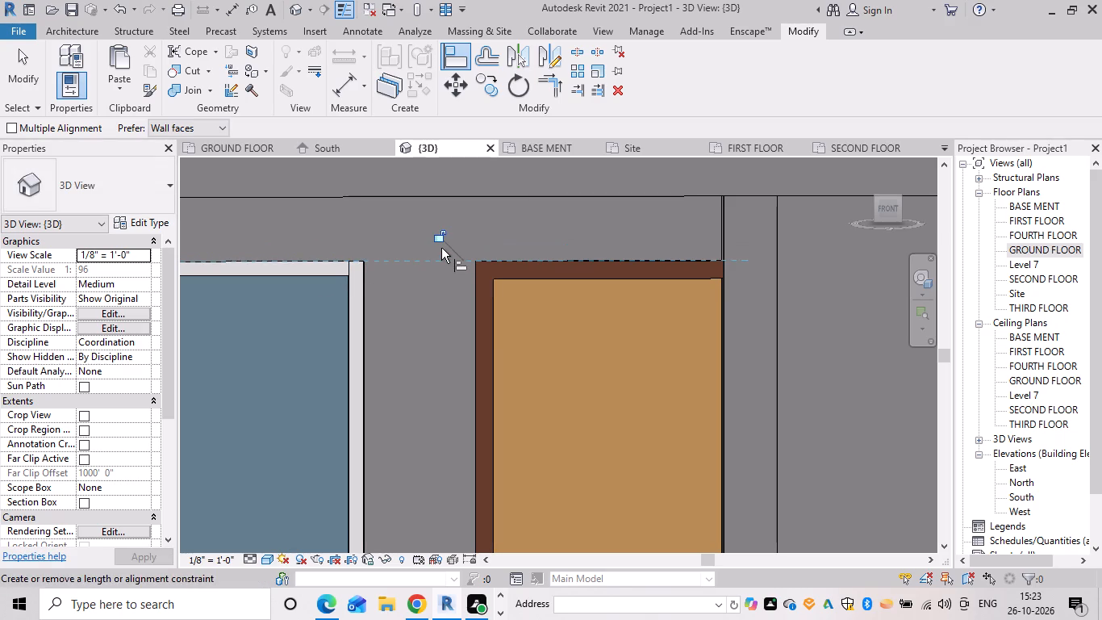
Undo the alignment of the western door's frame to the adjacent Storefront window.
key("ctrl+z")
Align the top edge of the western ground-floor Storefront window with the top of the western door's frame.
left_click(461, 45)
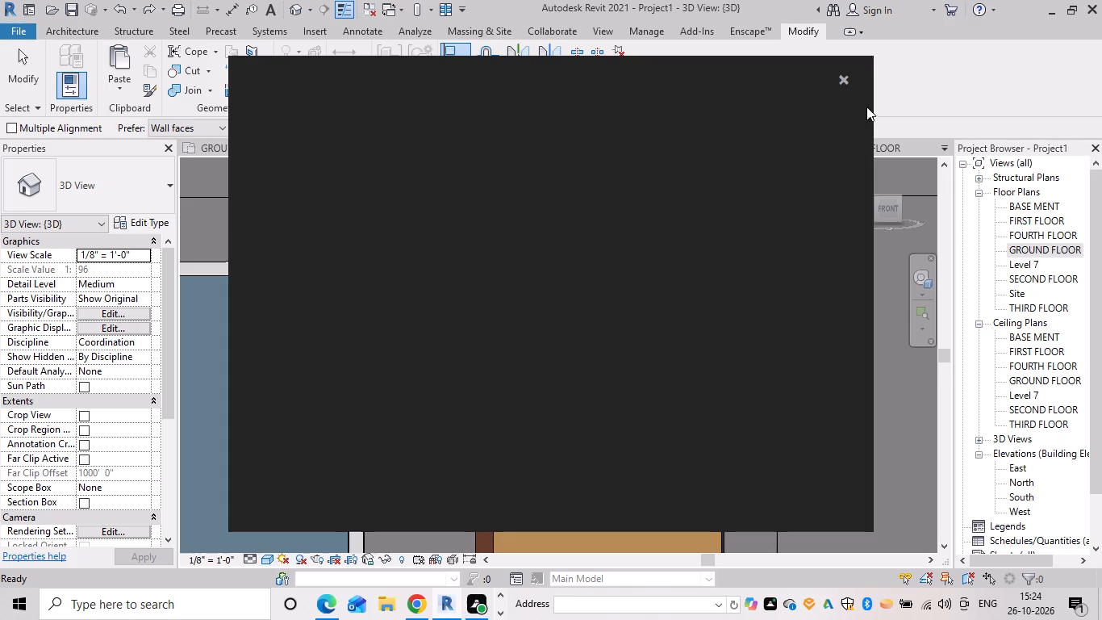
left_click(844, 79)
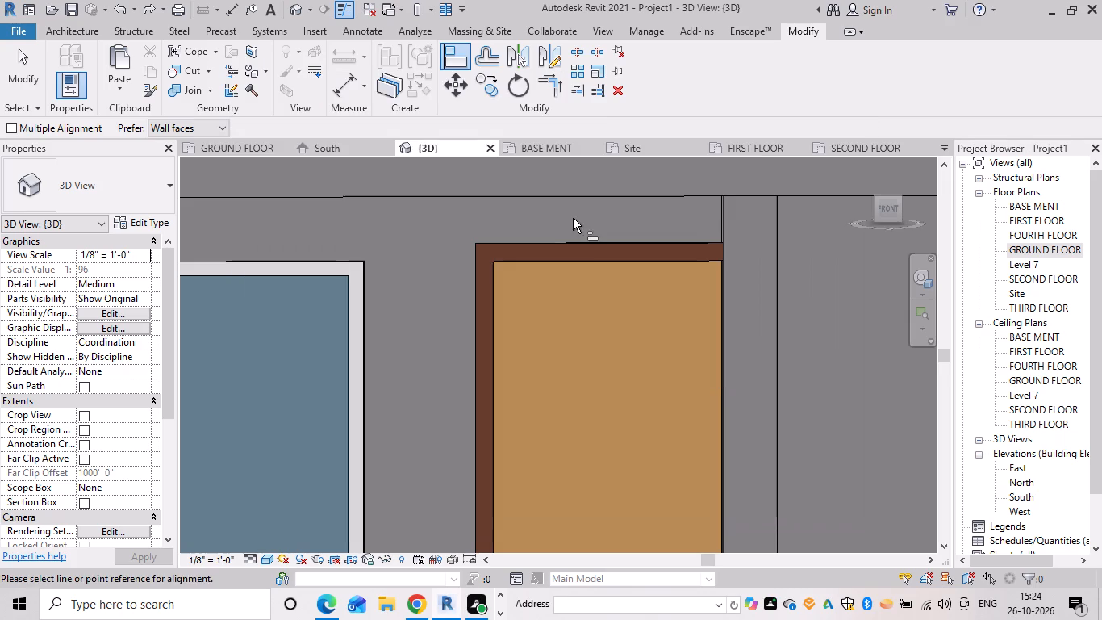
left_click(562, 243)
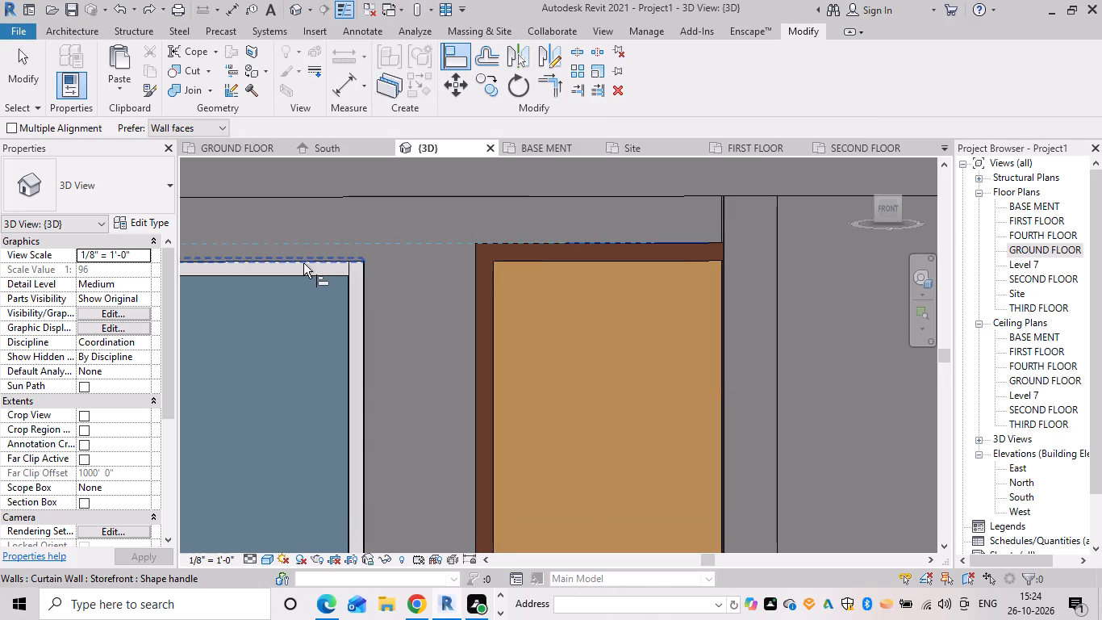
left_click(304, 263)
Align the top edge of the eastern ground-floor Storefront window with the top of the eastern door's frame.
scroll(578, 305, "down", 7)
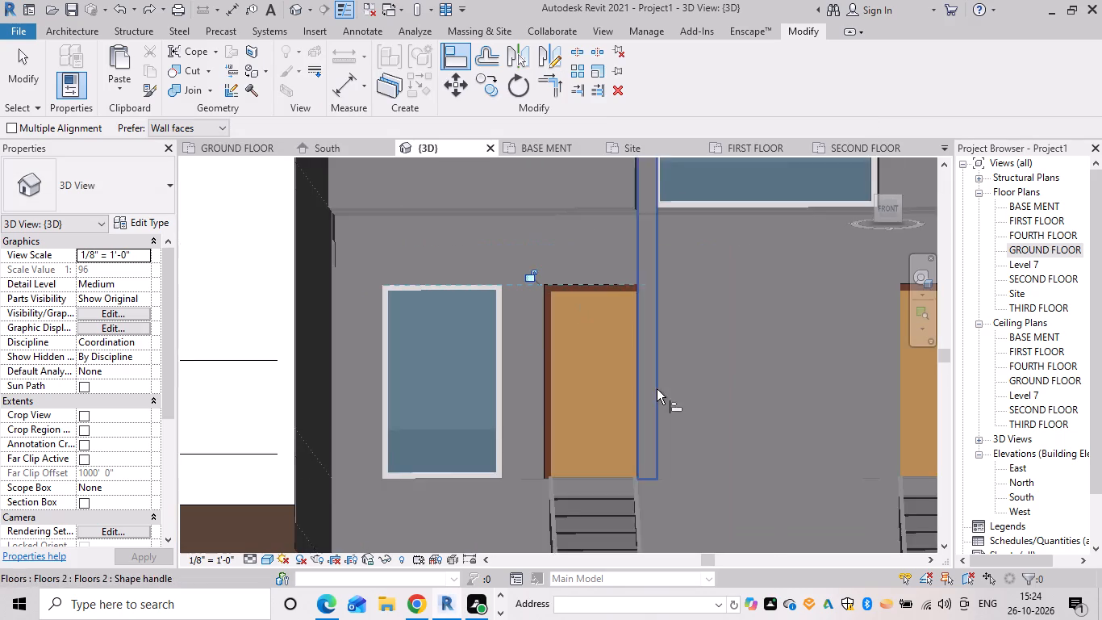
scroll(657, 389, "down", 1)
middle_click_drag(657, 389, 272, 377)
scroll(563, 257, "up", 6)
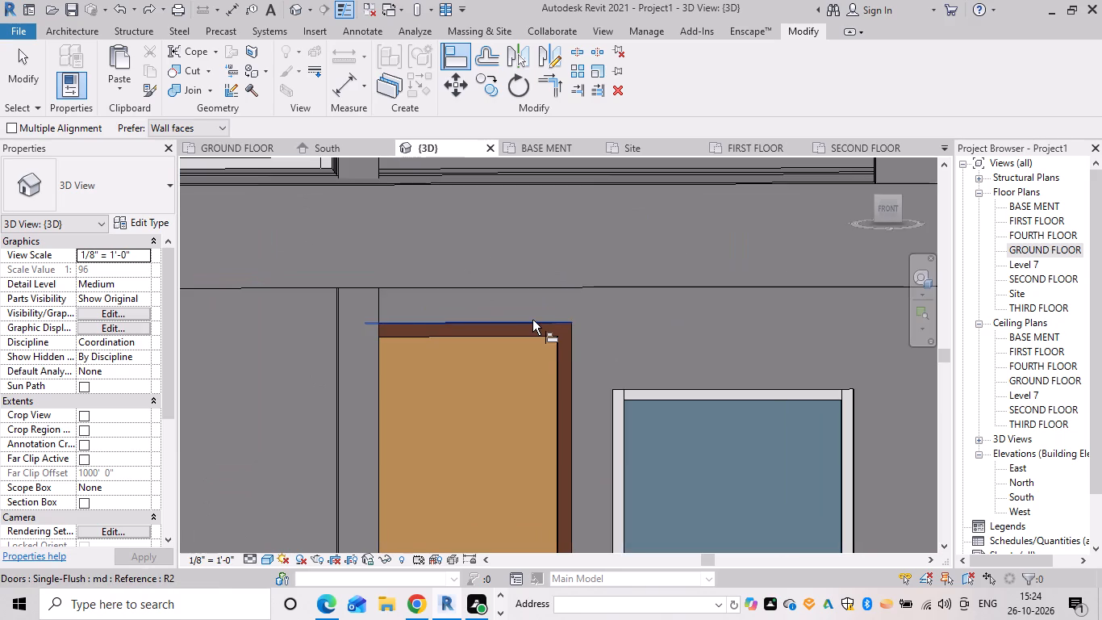
left_click(532, 320)
left_click(691, 387)
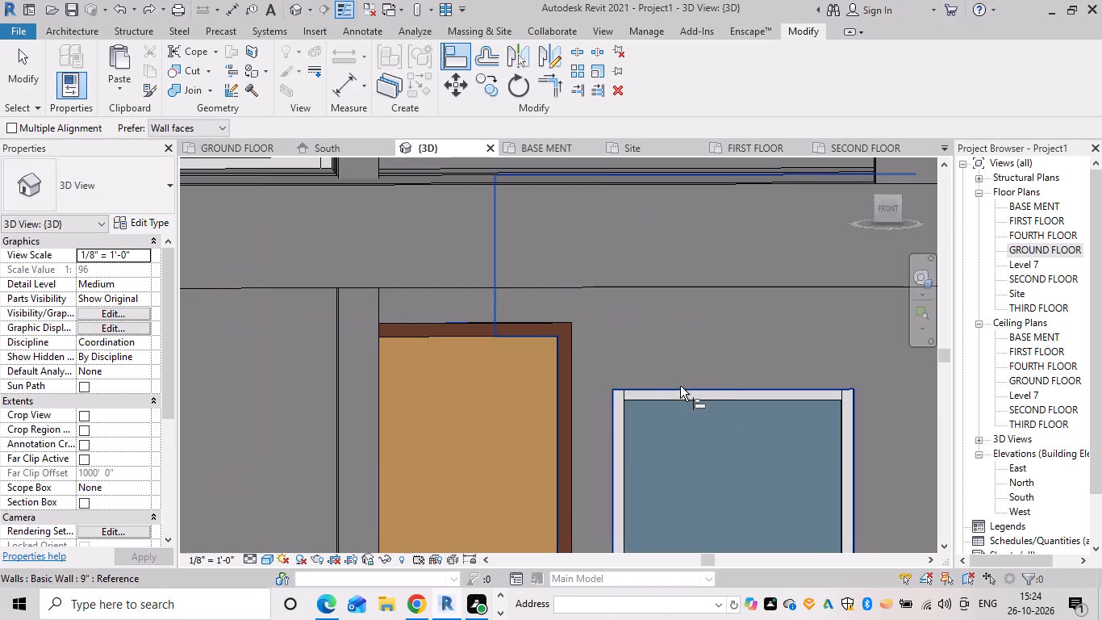
left_click(453, 61)
left_click_drag(453, 61, 455, 74)
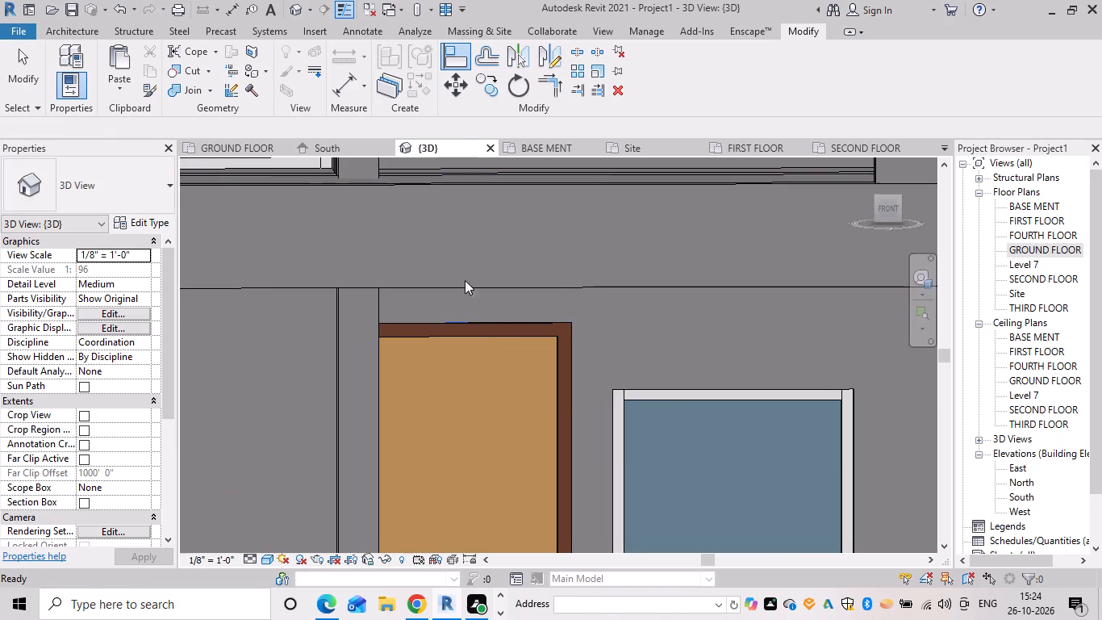
left_click(500, 320)
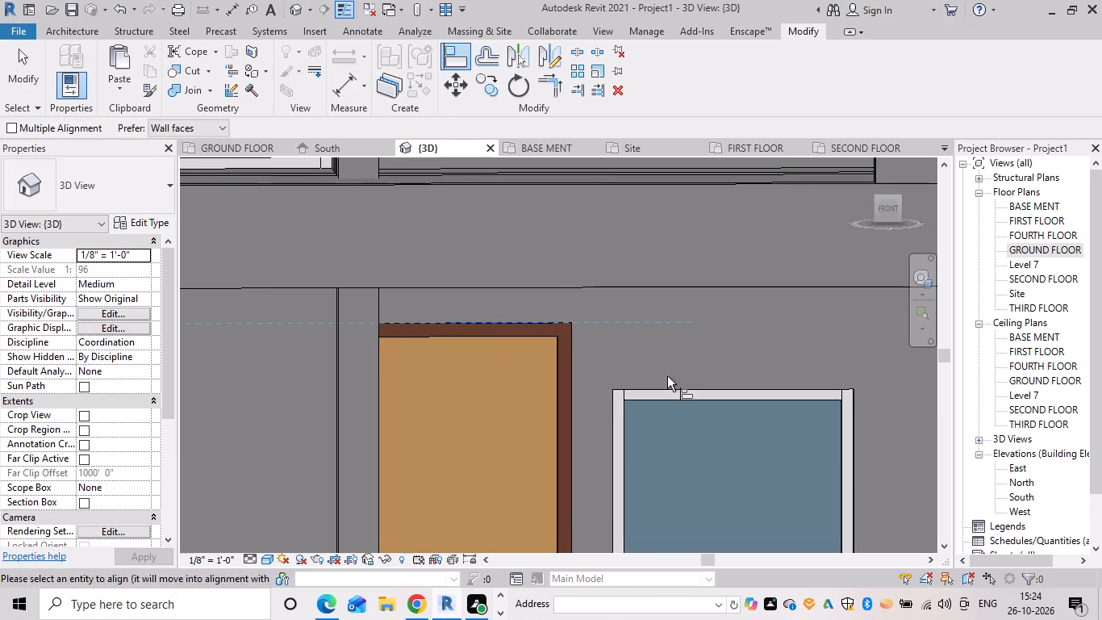
left_click(680, 392)
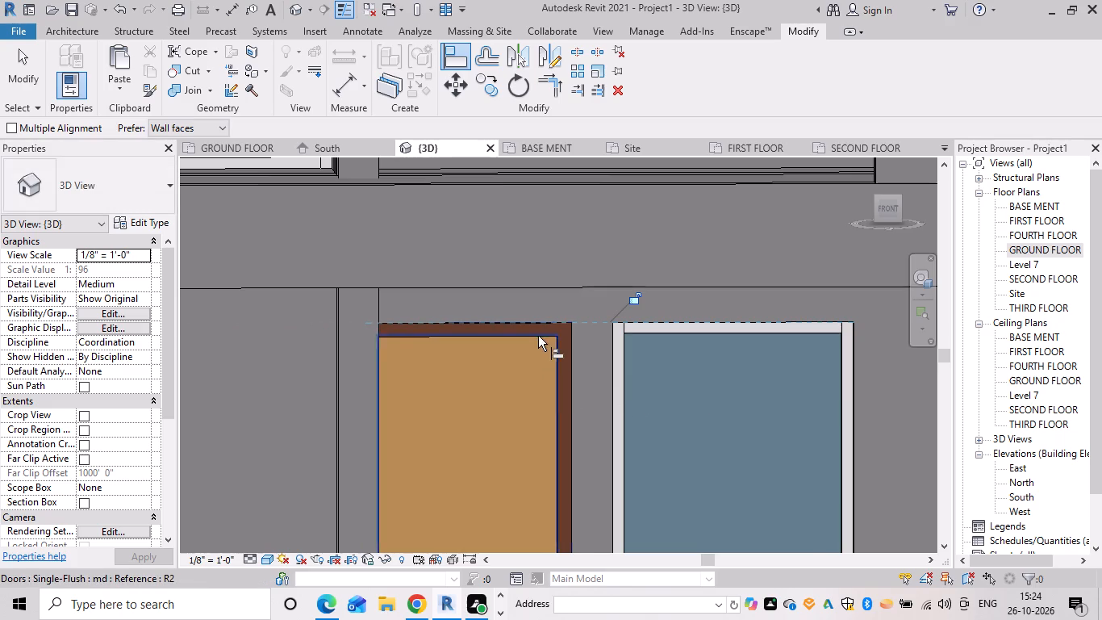
scroll(538, 336, "down", 12)
scroll(586, 423, "down", 2)
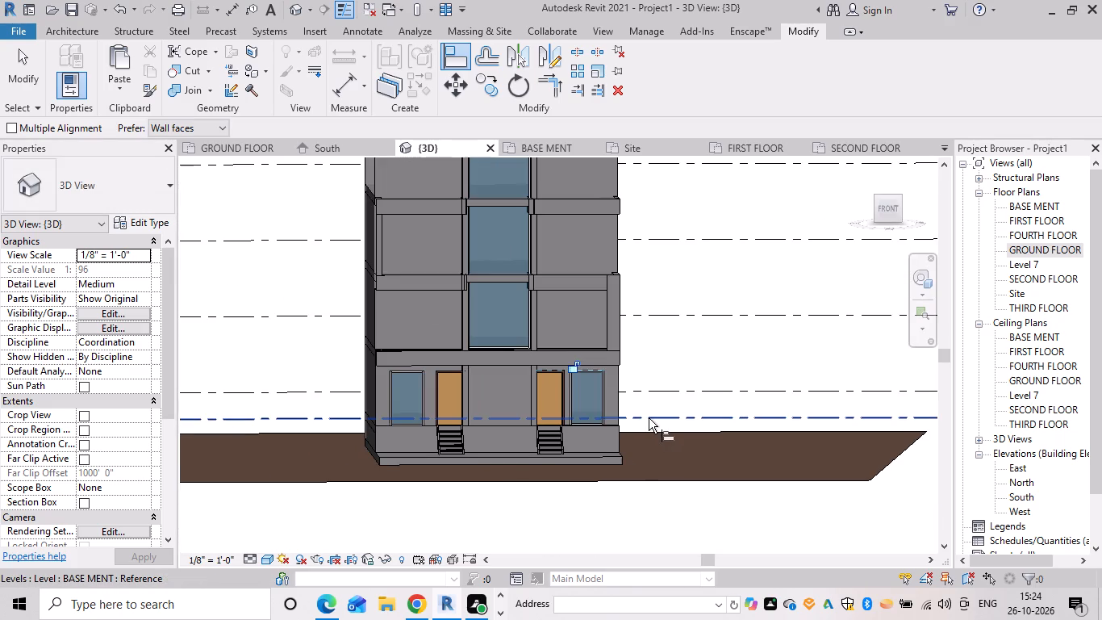
key("Escape")
key("Escape")
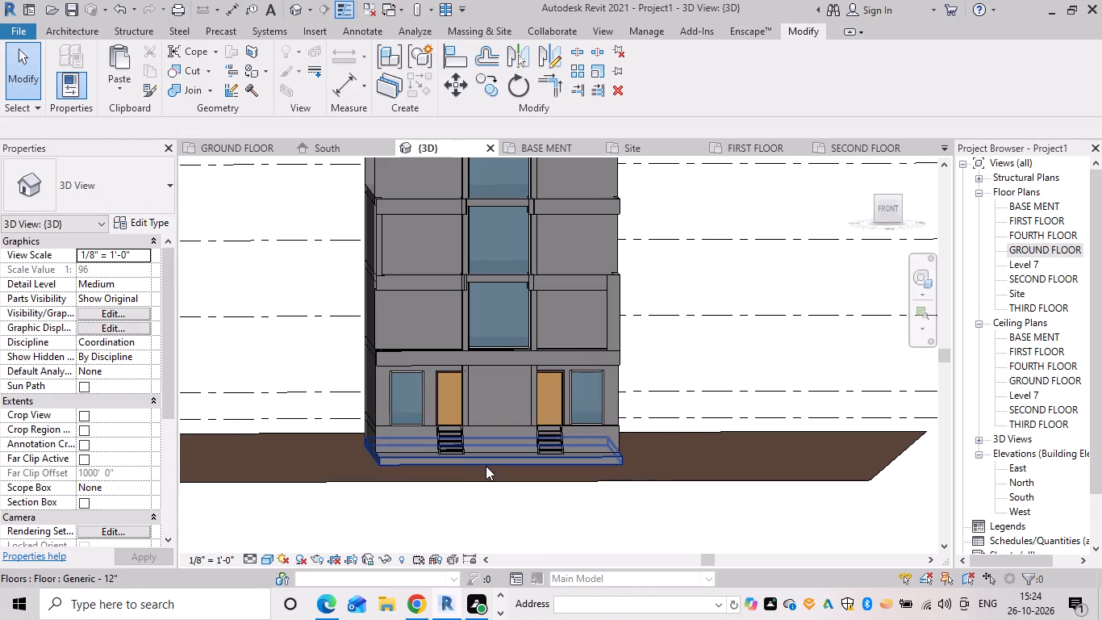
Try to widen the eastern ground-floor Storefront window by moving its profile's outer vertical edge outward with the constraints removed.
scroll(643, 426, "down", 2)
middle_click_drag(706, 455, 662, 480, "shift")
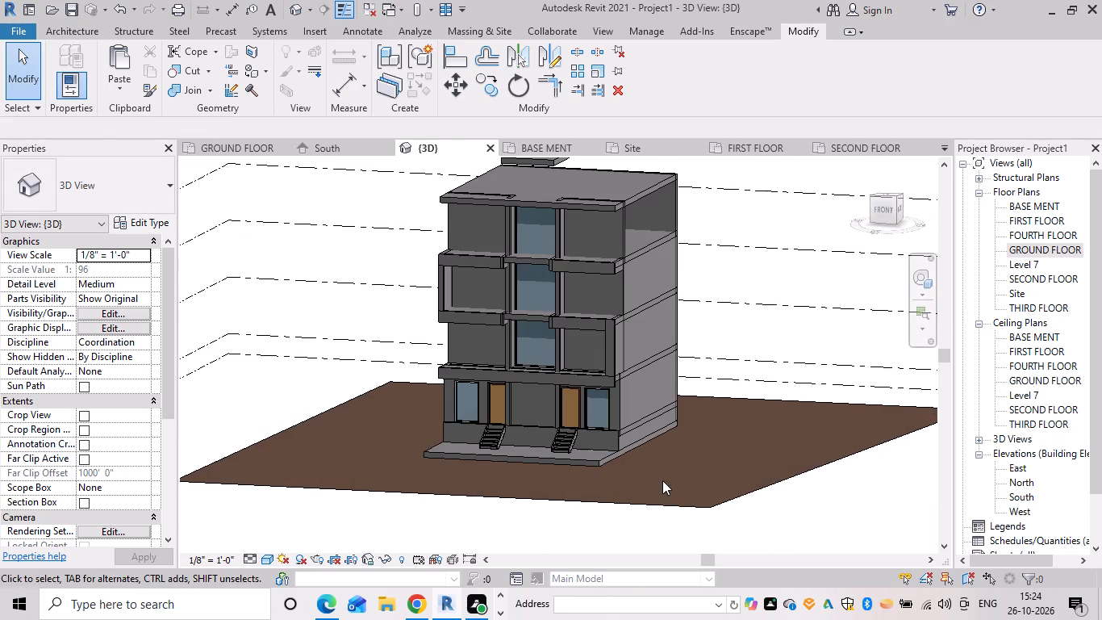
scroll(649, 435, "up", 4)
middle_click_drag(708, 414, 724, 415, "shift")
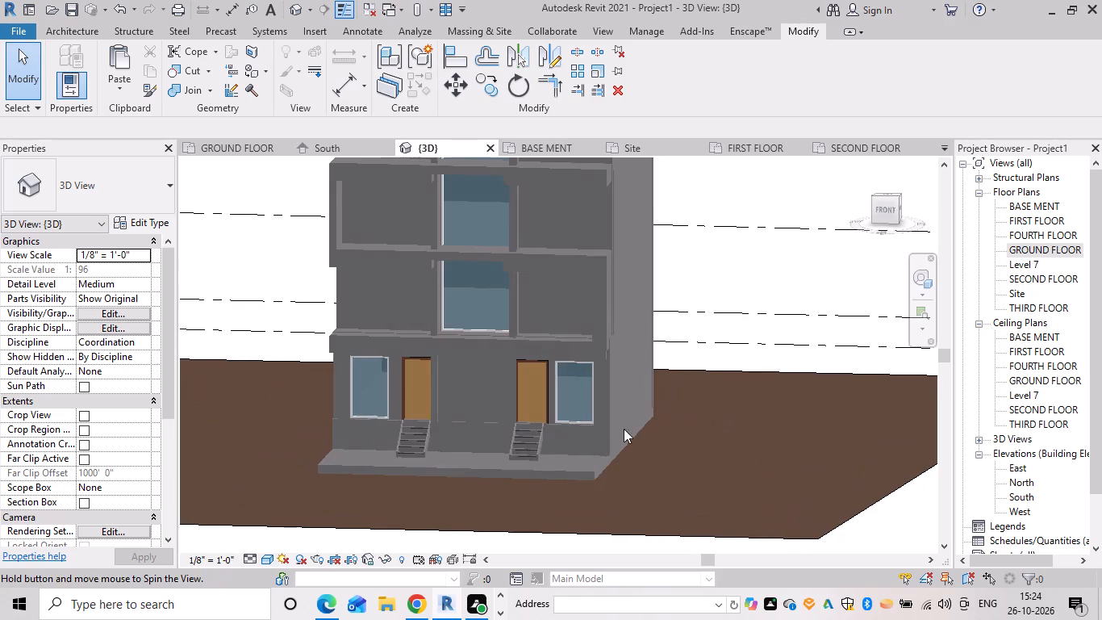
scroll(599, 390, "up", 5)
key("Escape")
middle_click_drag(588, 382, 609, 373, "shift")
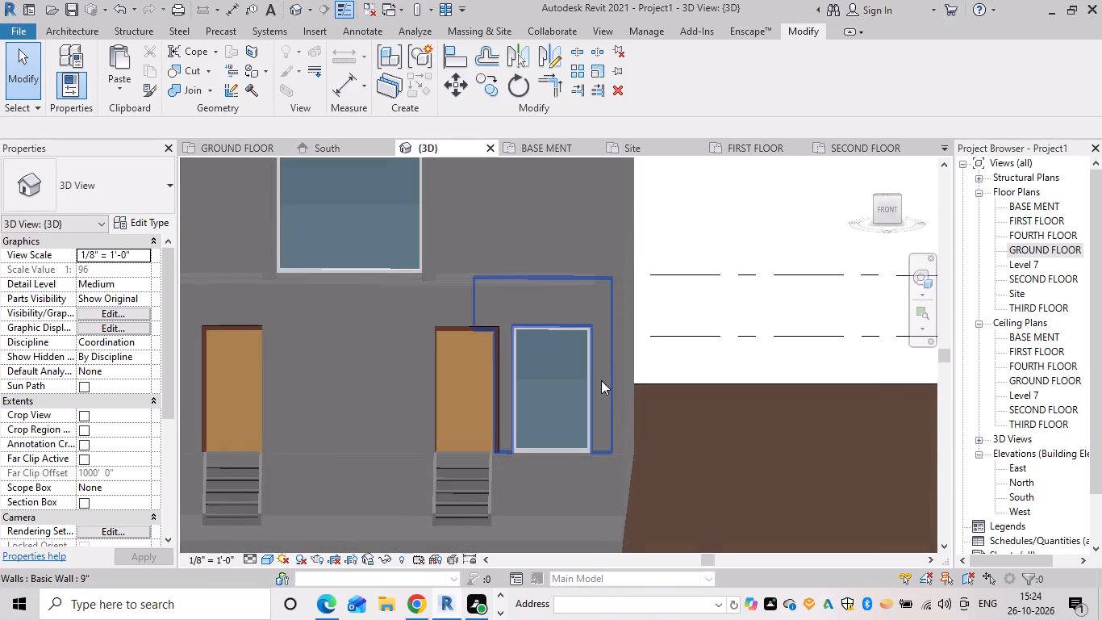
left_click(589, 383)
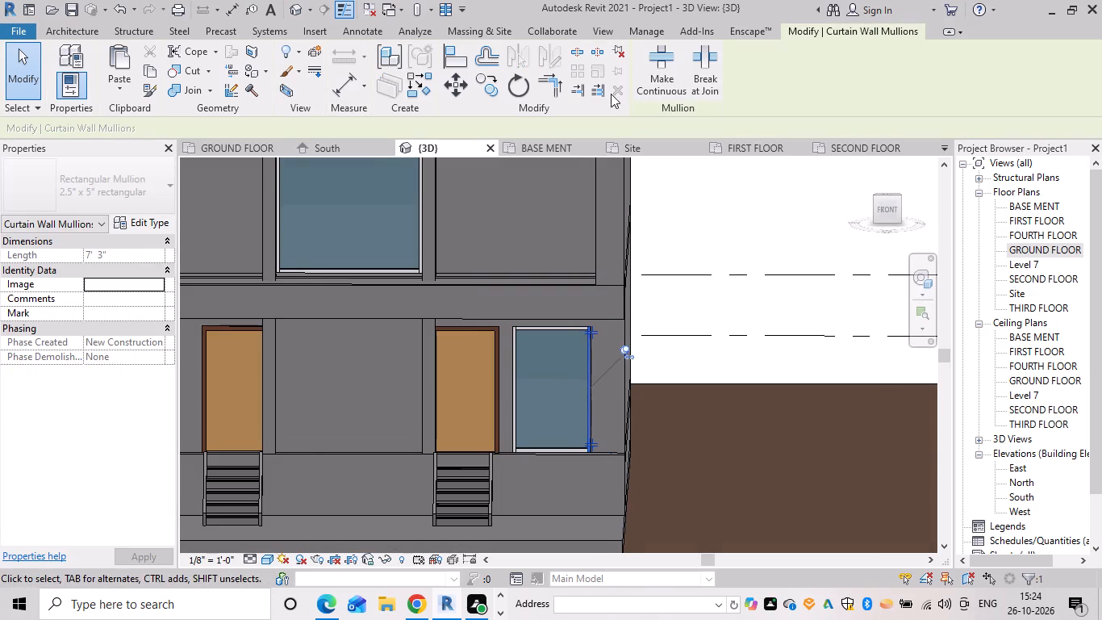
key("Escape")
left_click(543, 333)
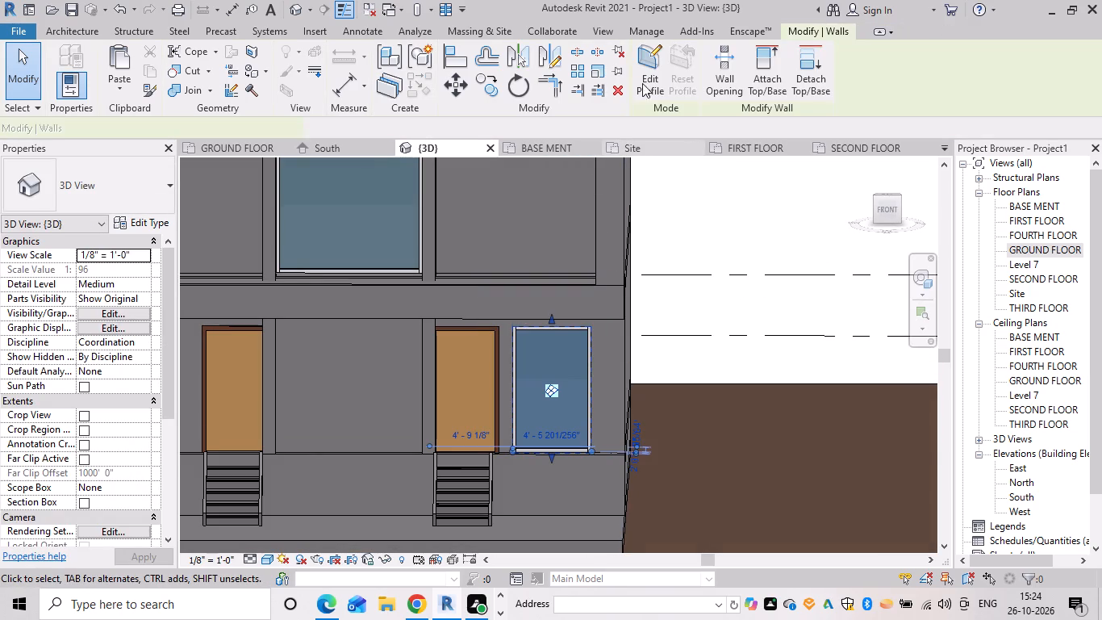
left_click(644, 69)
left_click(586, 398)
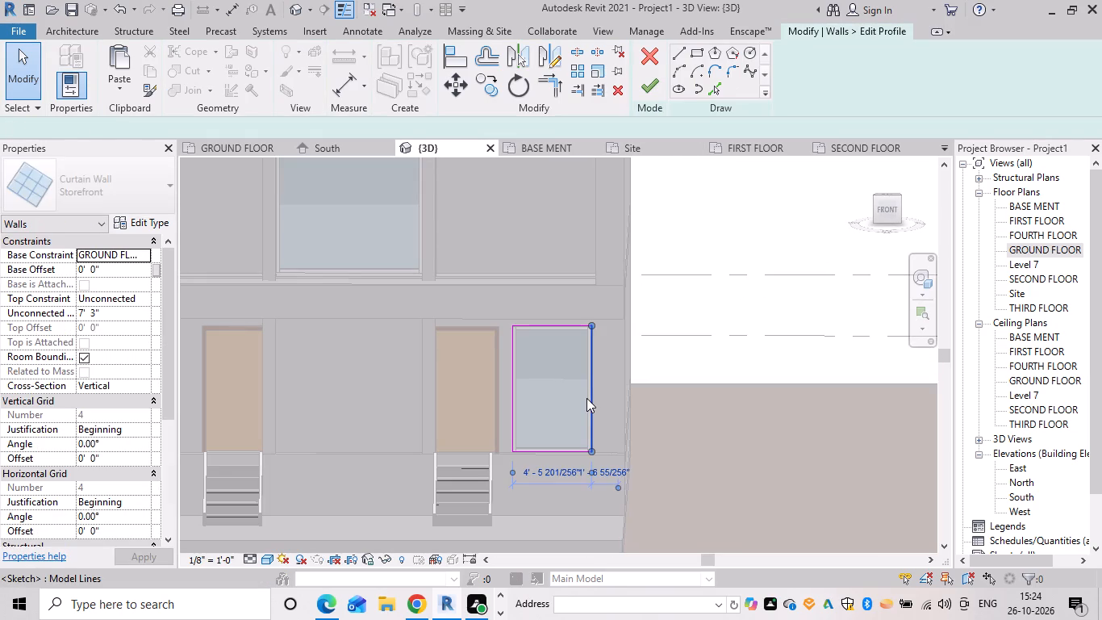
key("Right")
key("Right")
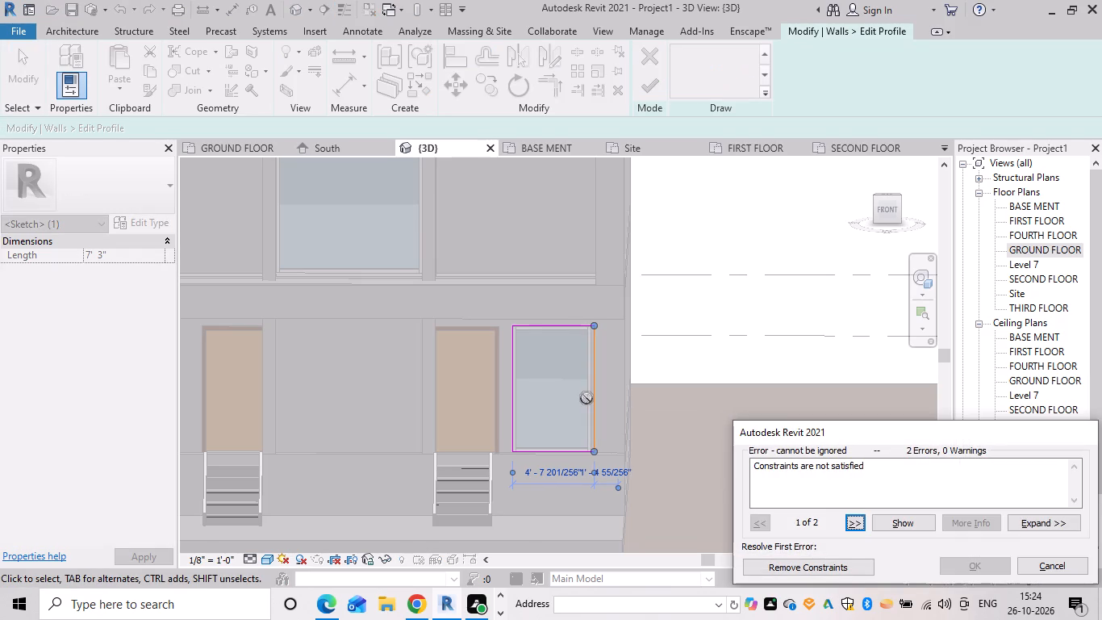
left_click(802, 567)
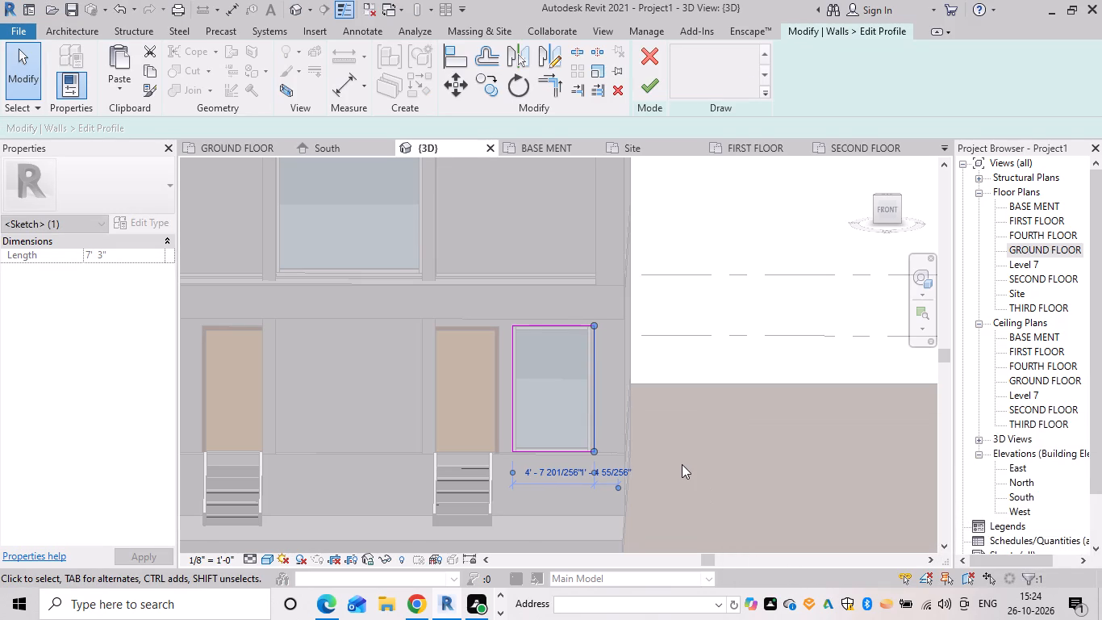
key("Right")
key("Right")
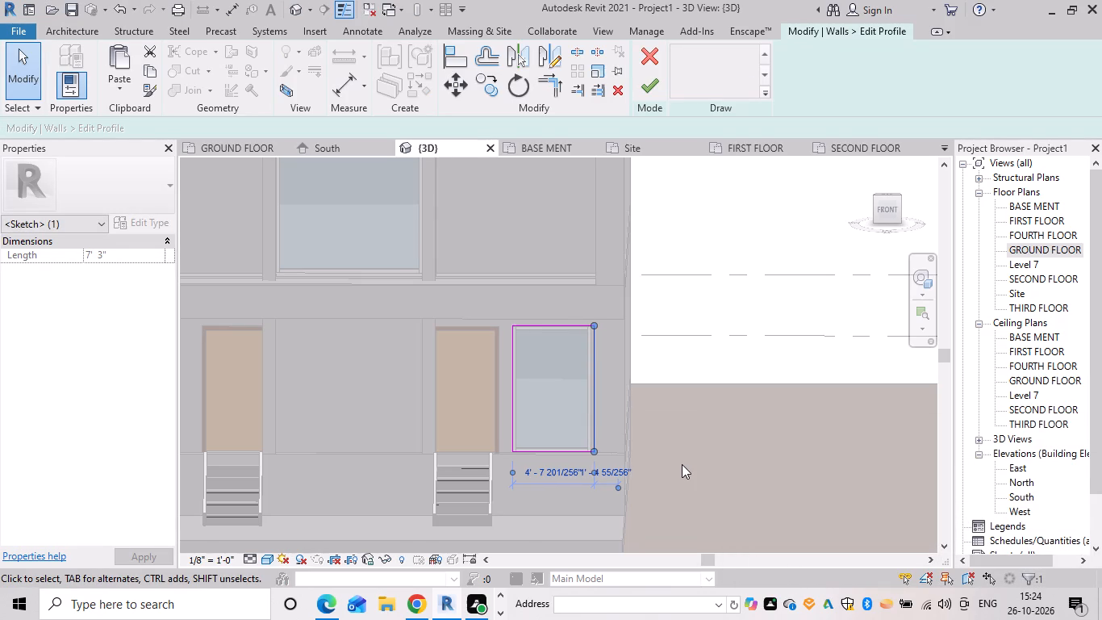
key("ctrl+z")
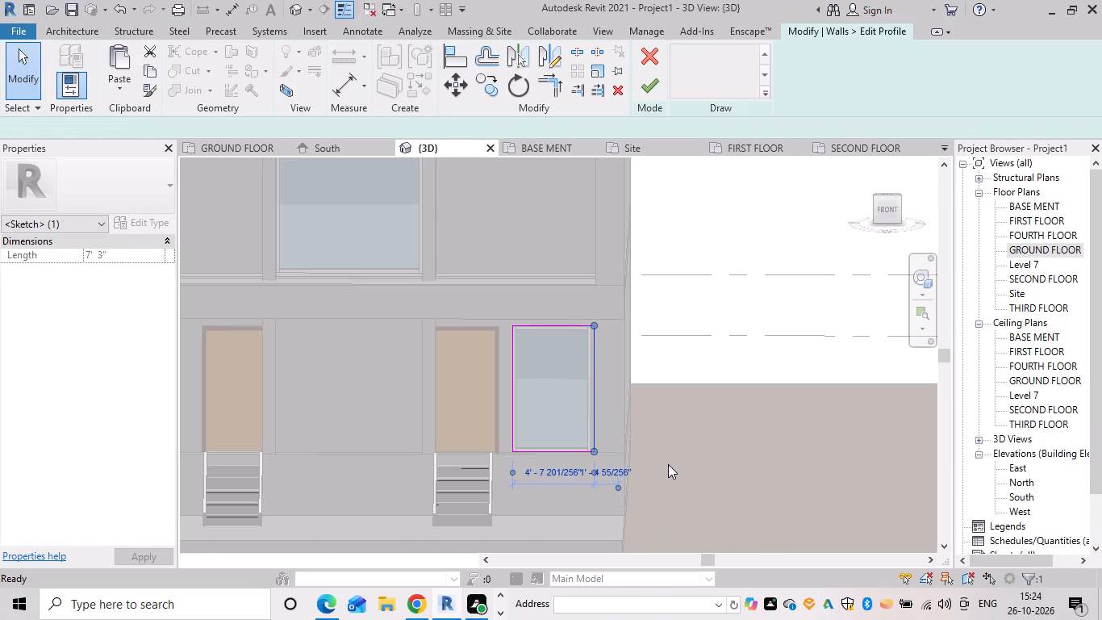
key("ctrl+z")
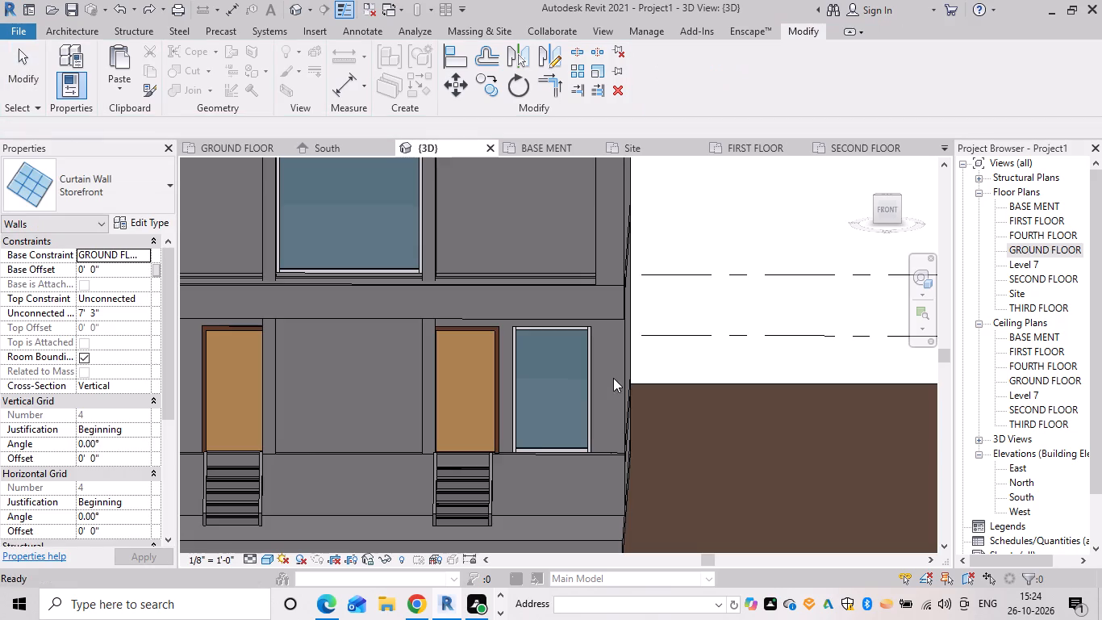
Edit the eastern ground-floor Storefront window's profile, removing constraints and moving its outer vertical edge outward for a width of about 5' 2".
left_click(583, 383)
left_click(636, 96)
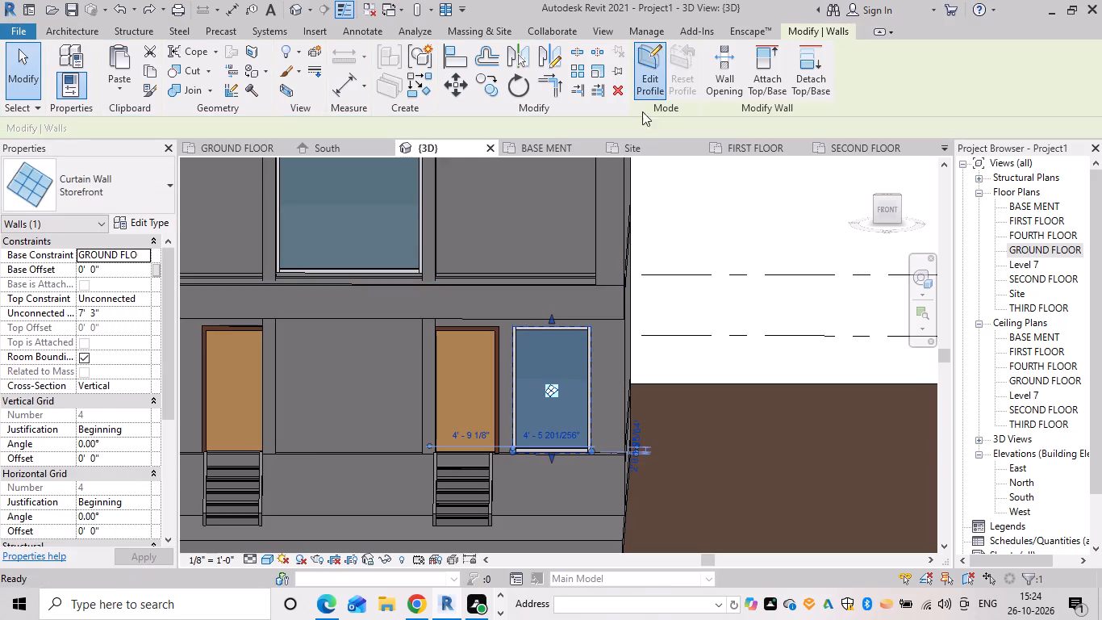
left_click(594, 430)
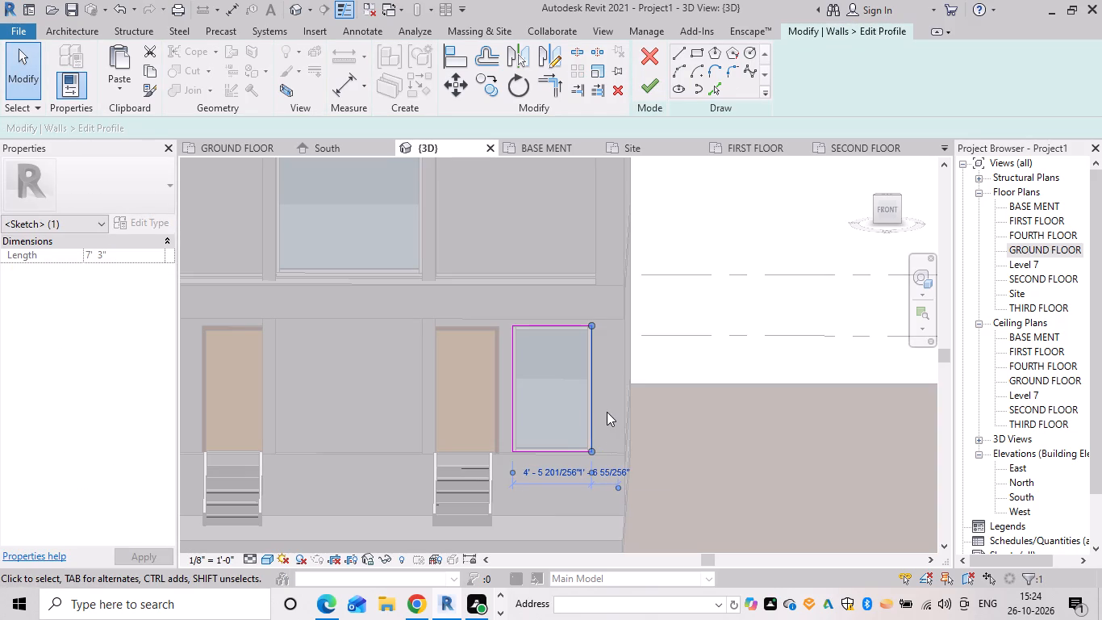
key("Right")
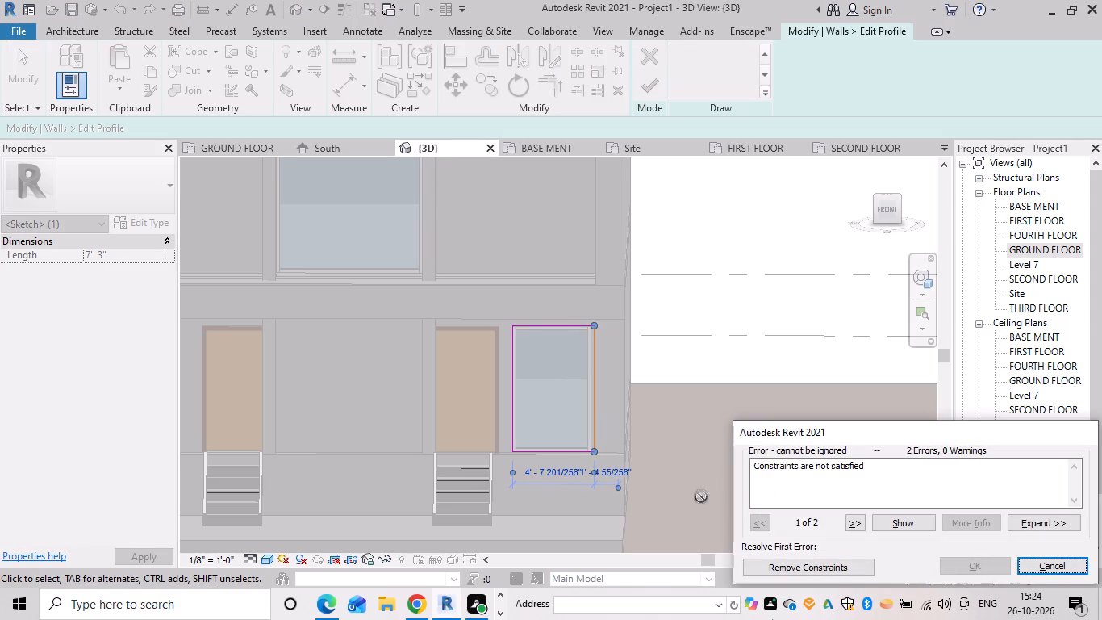
left_click(829, 569)
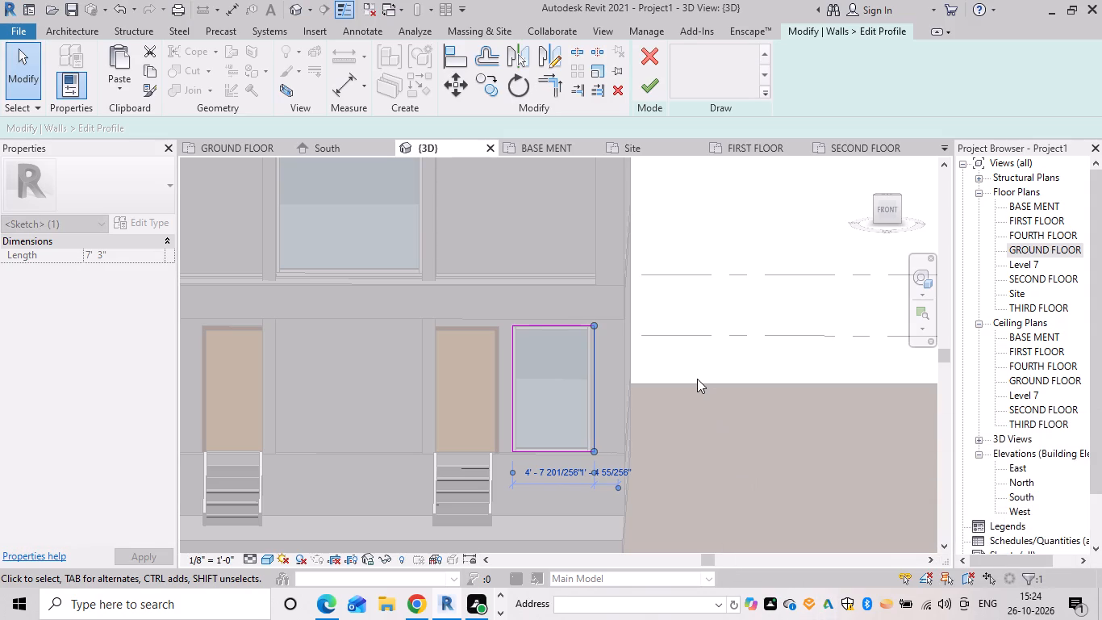
key("Right")
key("Right")
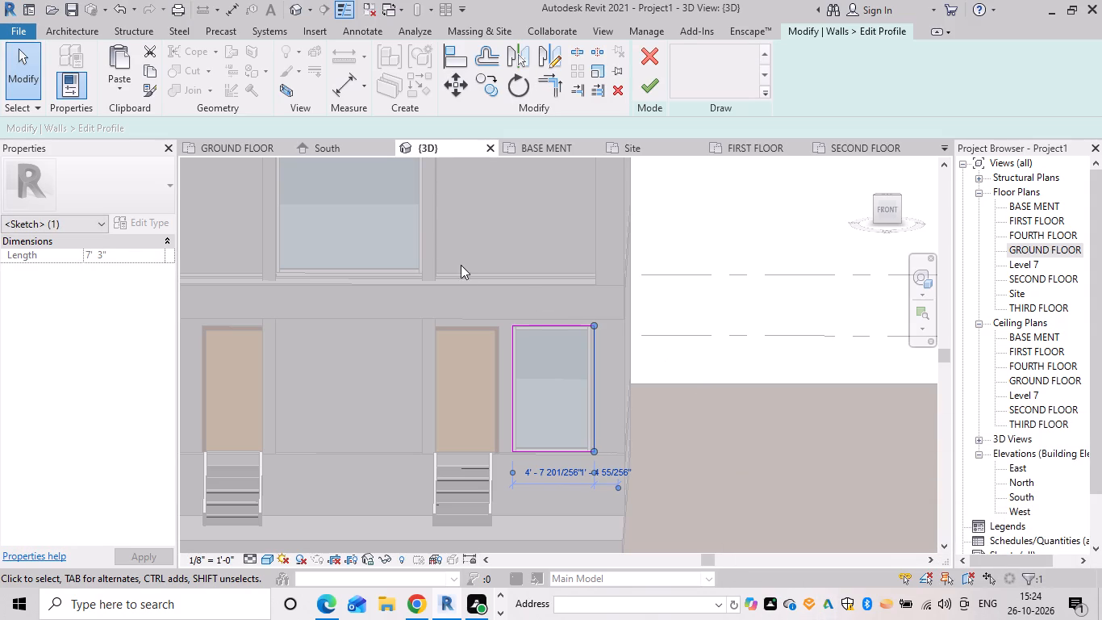
left_click(562, 390)
left_click(593, 387)
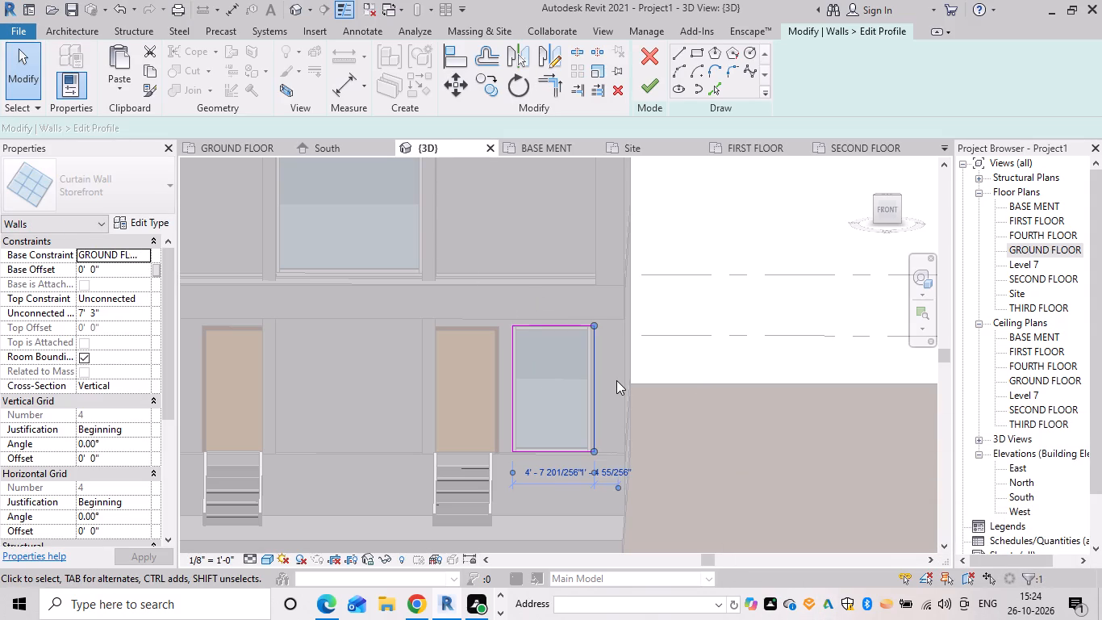
key("Right")
key("Right")
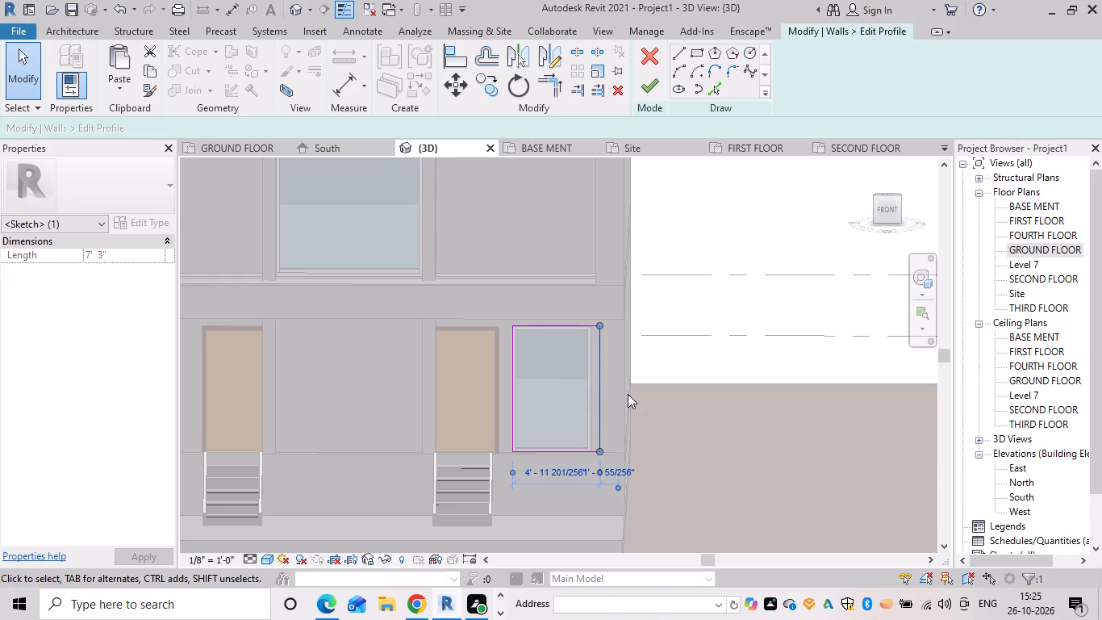
key("Right")
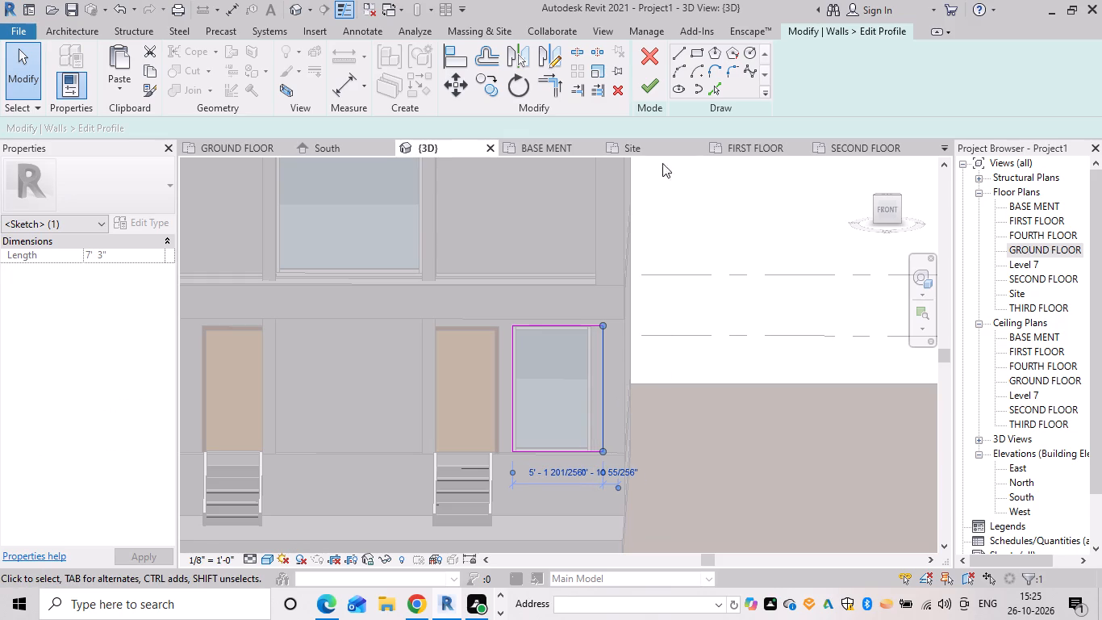
left_click(639, 89)
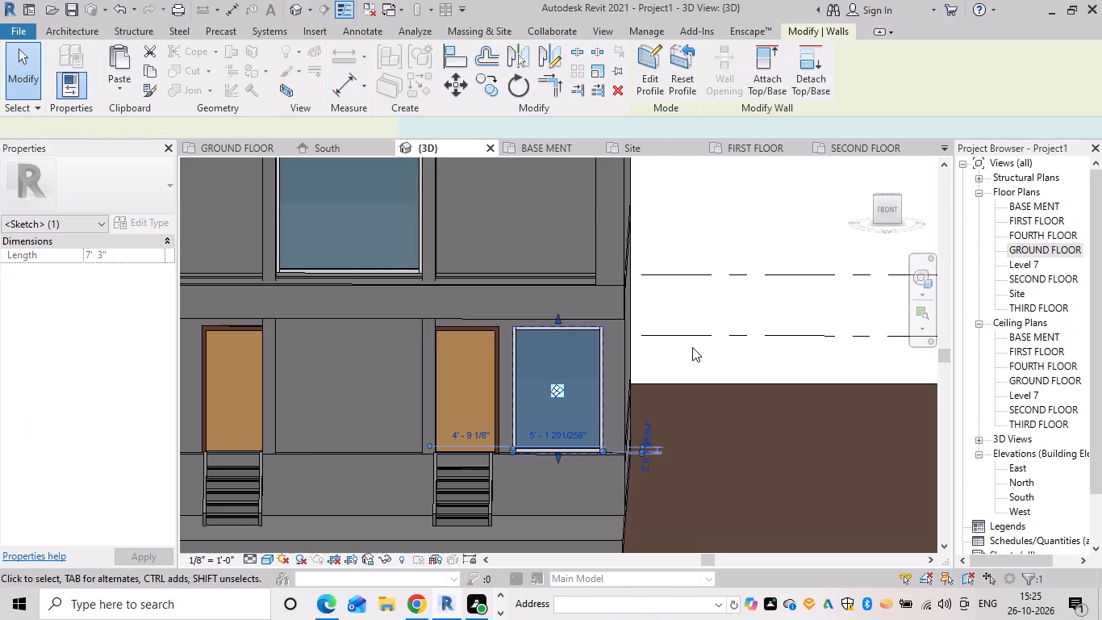
key("Escape")
Edit the western ground-floor Storefront window's profile, removing constraints and moving its outer vertical edge outward for a width of about 5' 4".
scroll(711, 400, "down", 3)
middle_click_drag(711, 417, 713, 413, "shift")
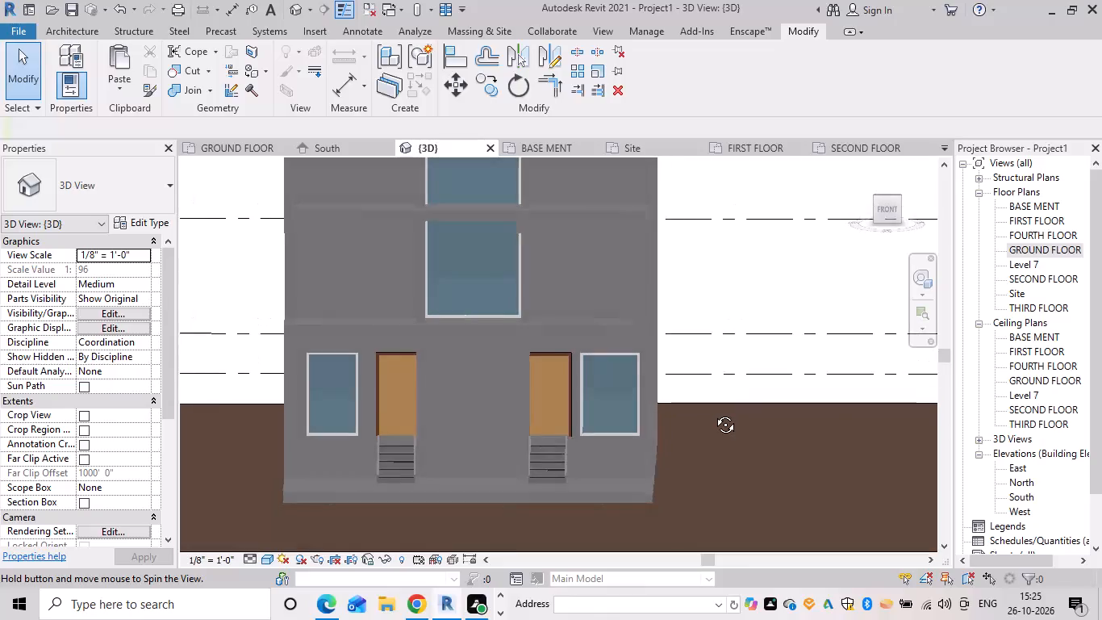
middle_click_drag(713, 413, 737, 408, "shift")
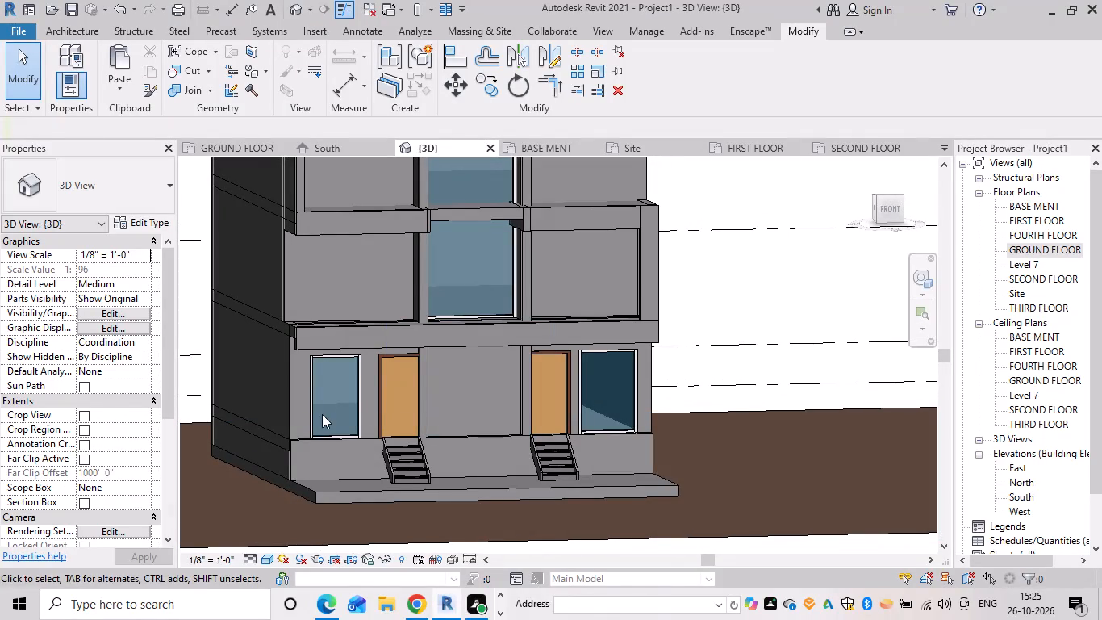
left_click(324, 433)
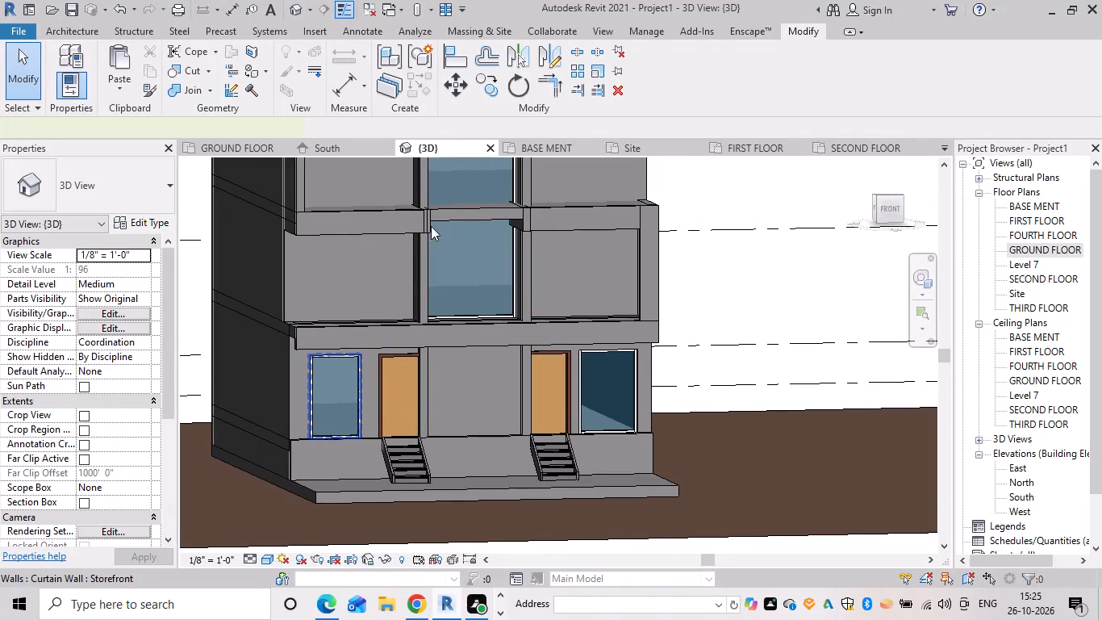
left_click(662, 76)
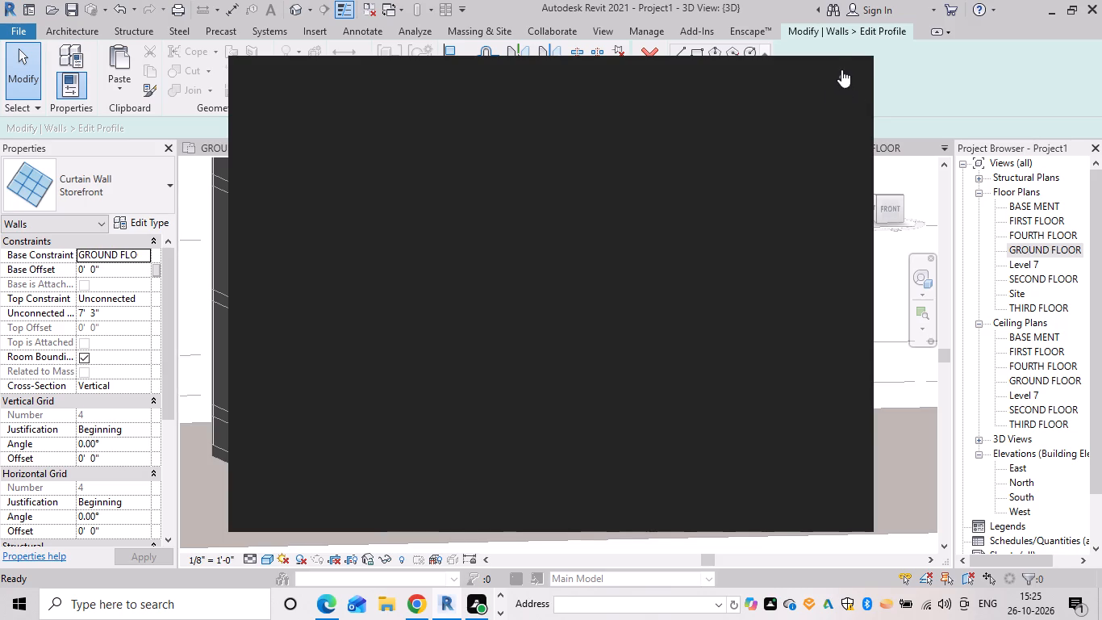
left_click(841, 69)
left_click(314, 392)
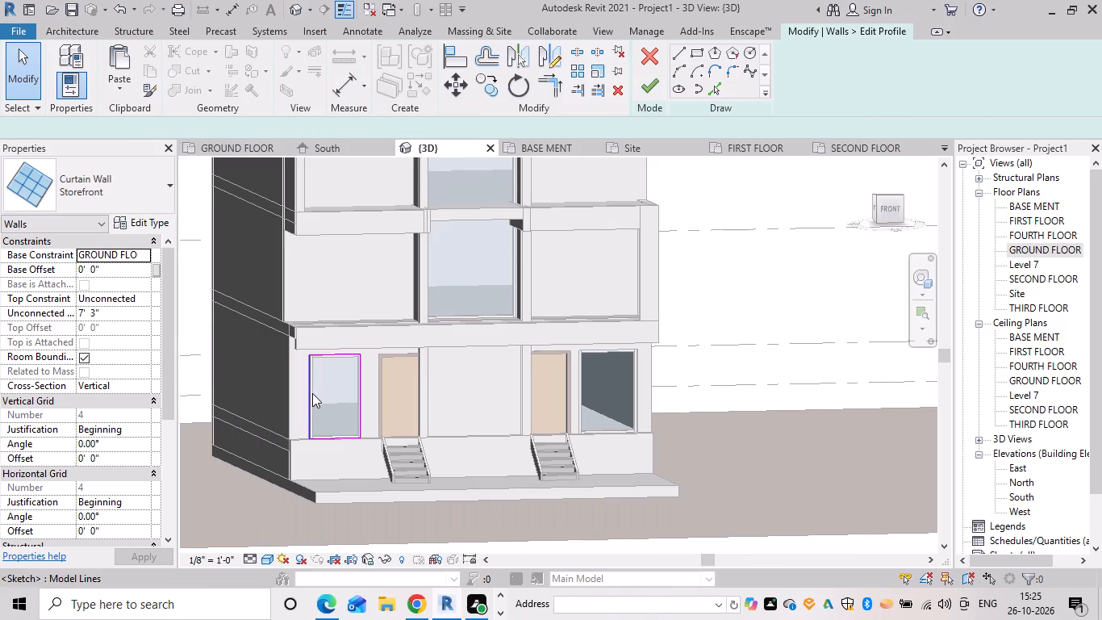
scroll(355, 408, "down", 2)
middle_click_drag(322, 389, 298, 386, "shift")
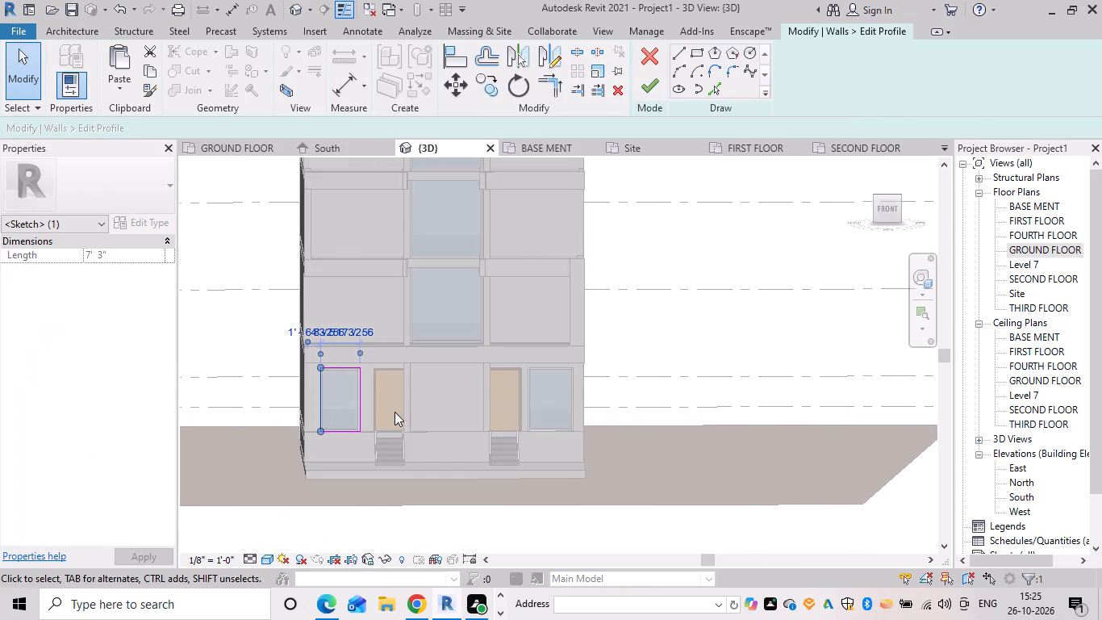
key("Left")
left_click(802, 572)
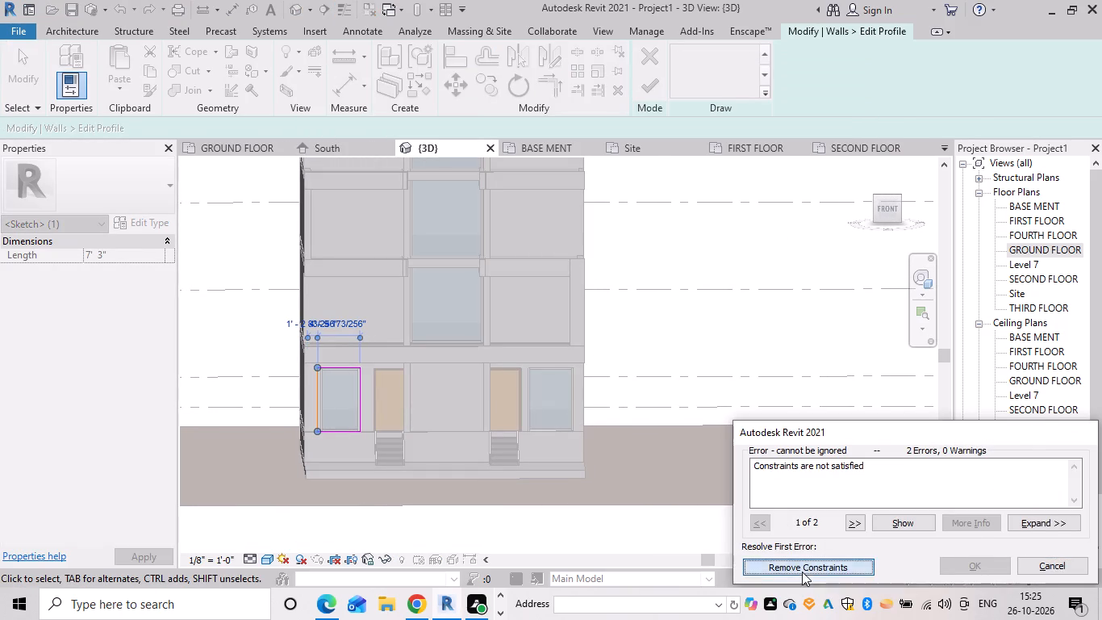
scroll(314, 389, "up", 4)
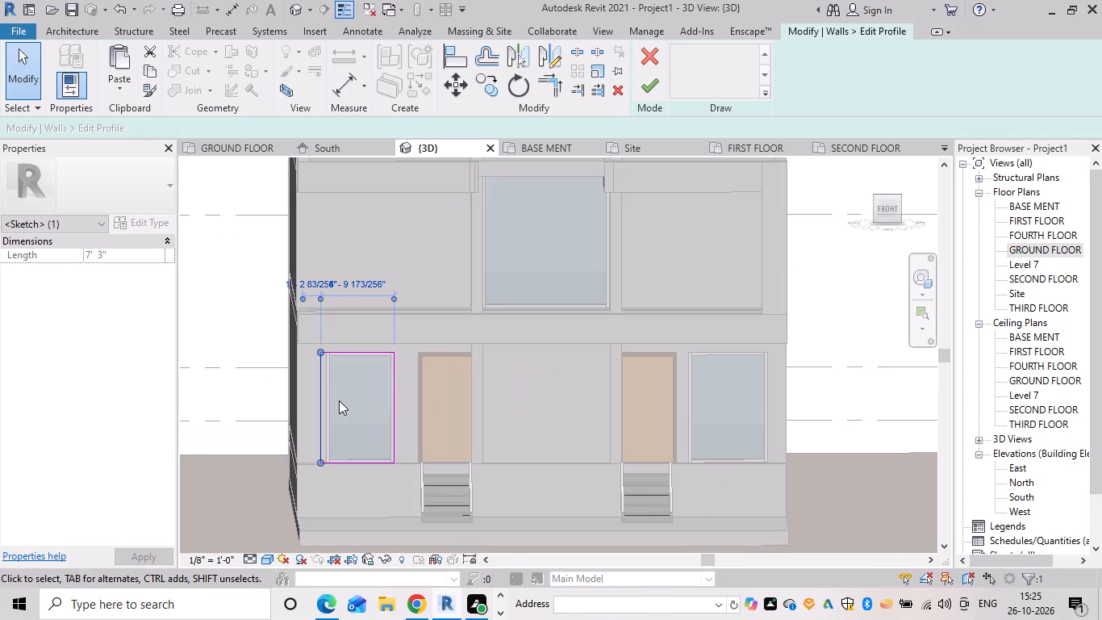
key("Left")
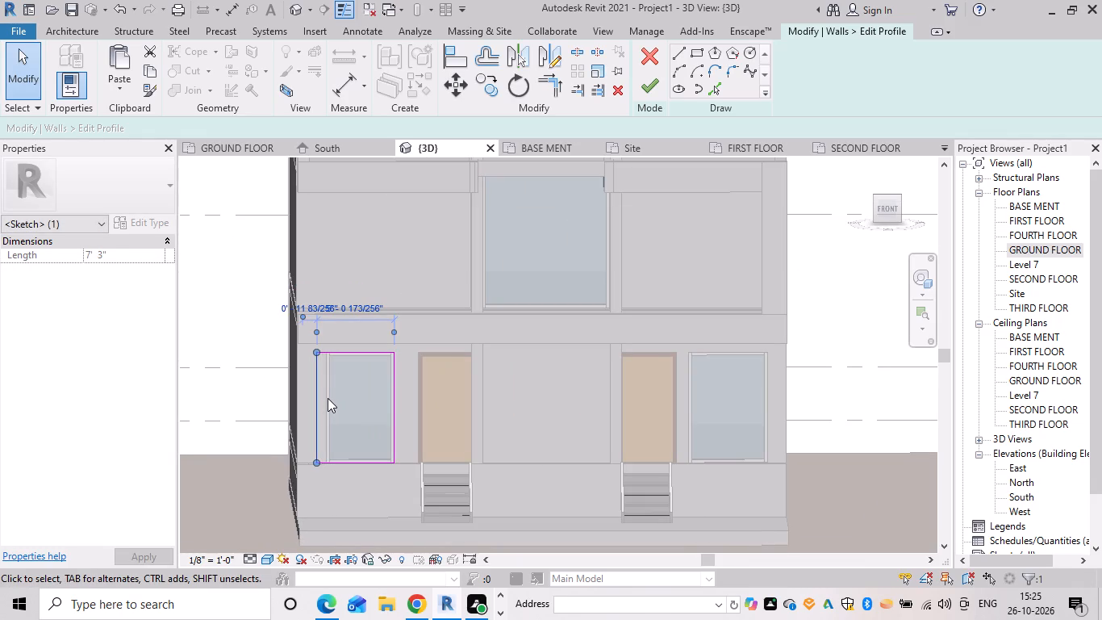
key("Left")
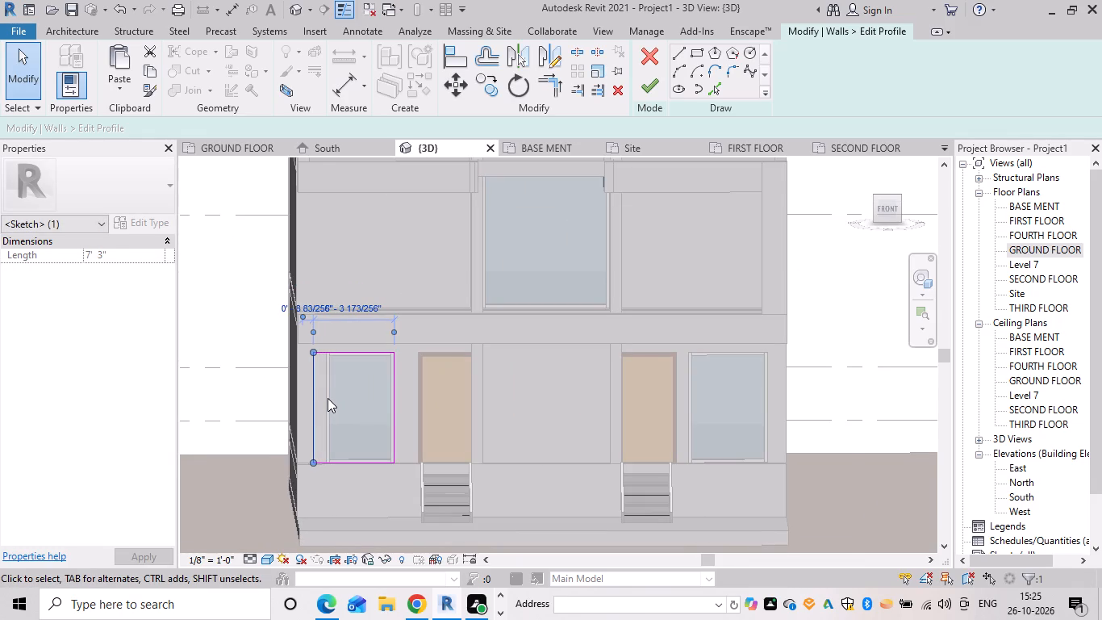
scroll(328, 398, "up", 1)
scroll(324, 305, "up", 9)
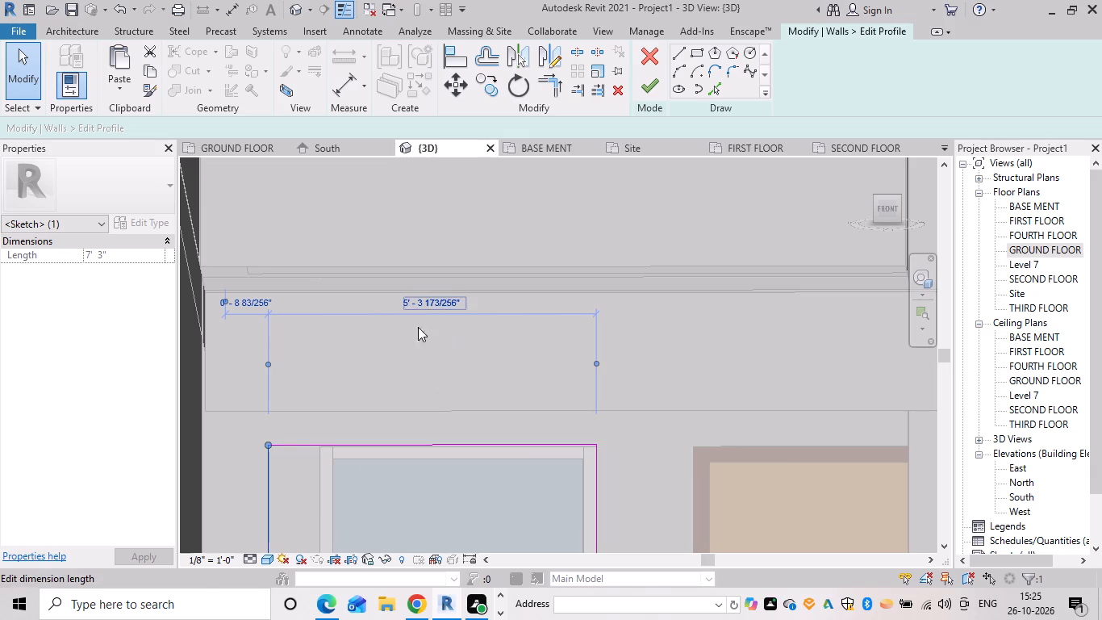
scroll(376, 419, "down", 3)
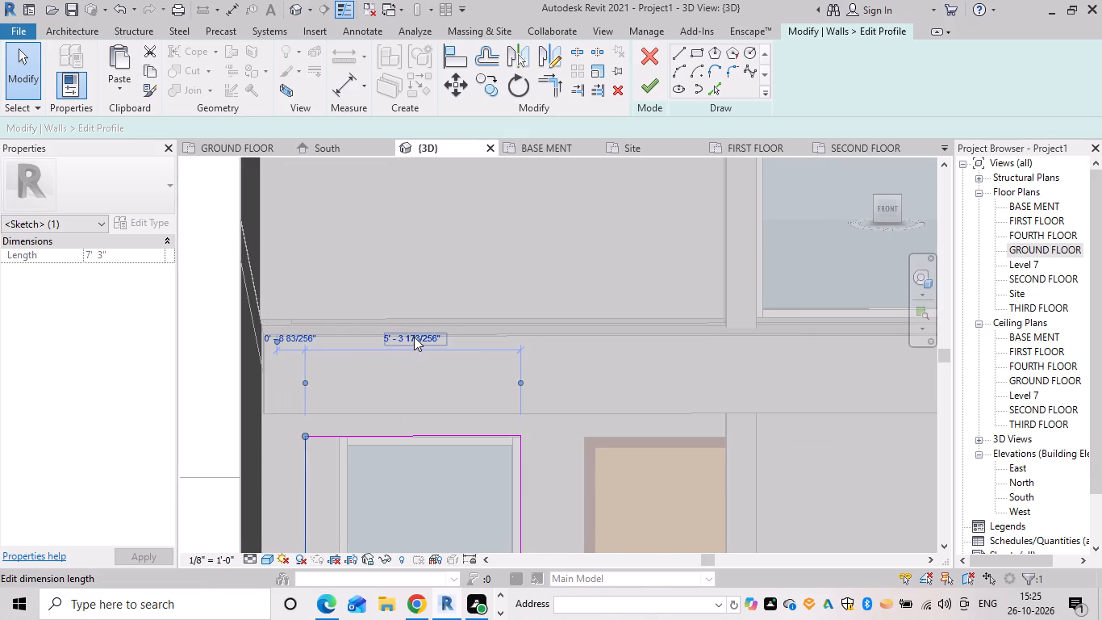
scroll(339, 462, "down", 2)
left_click(641, 93)
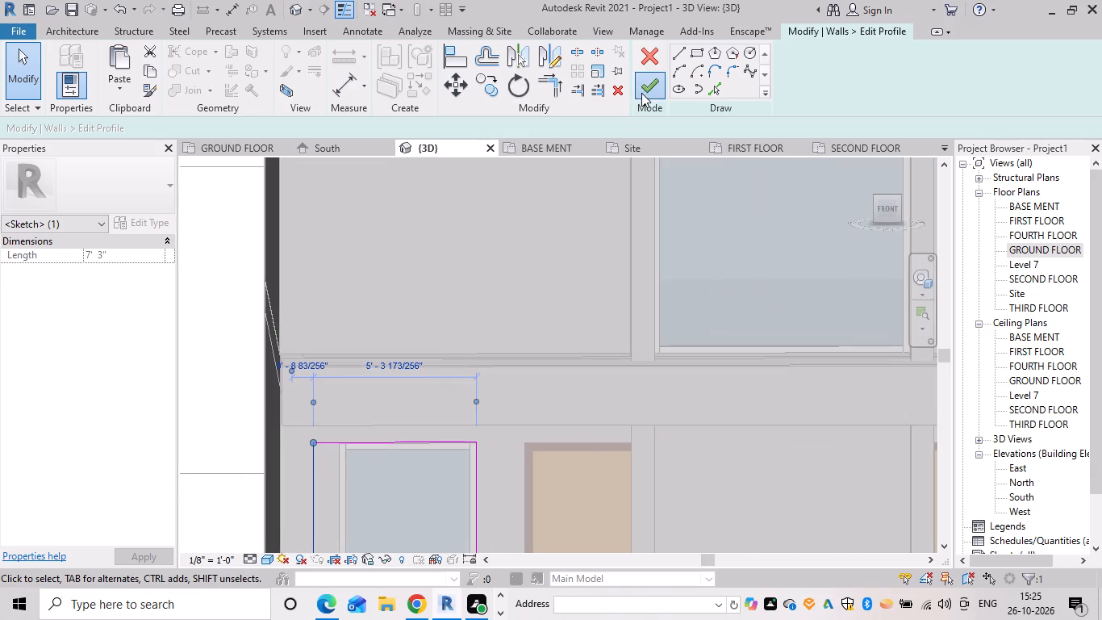
Examine the building's front and side in 3D with both ground-floor windows widened.
scroll(566, 377, "down", 7)
middle_click_drag(551, 389, 495, 267)
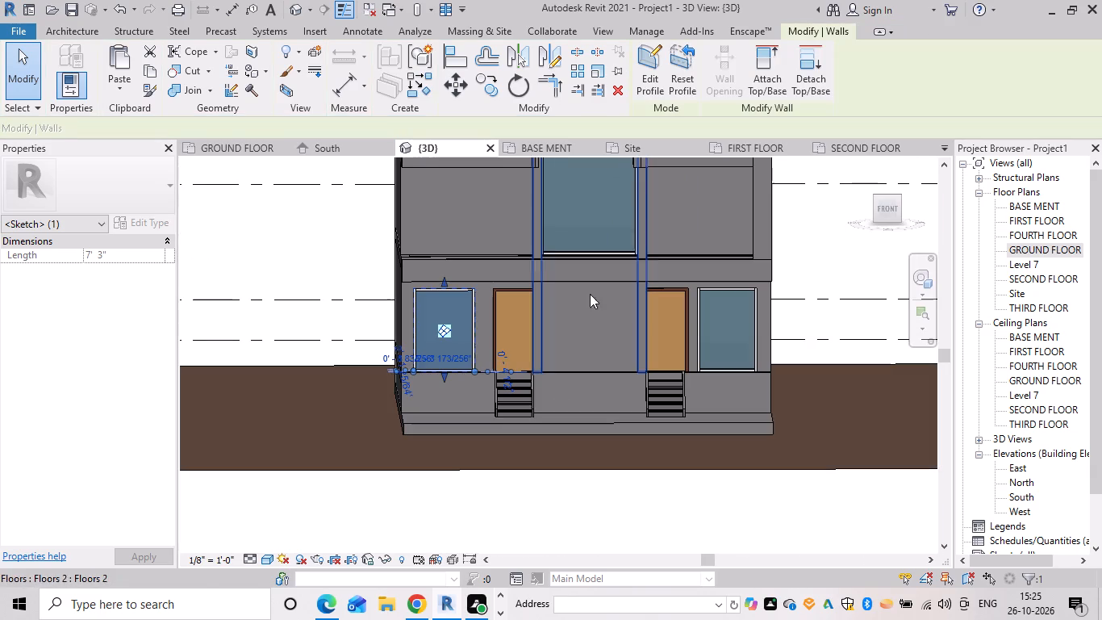
left_click(469, 208)
scroll(775, 366, "down", 4)
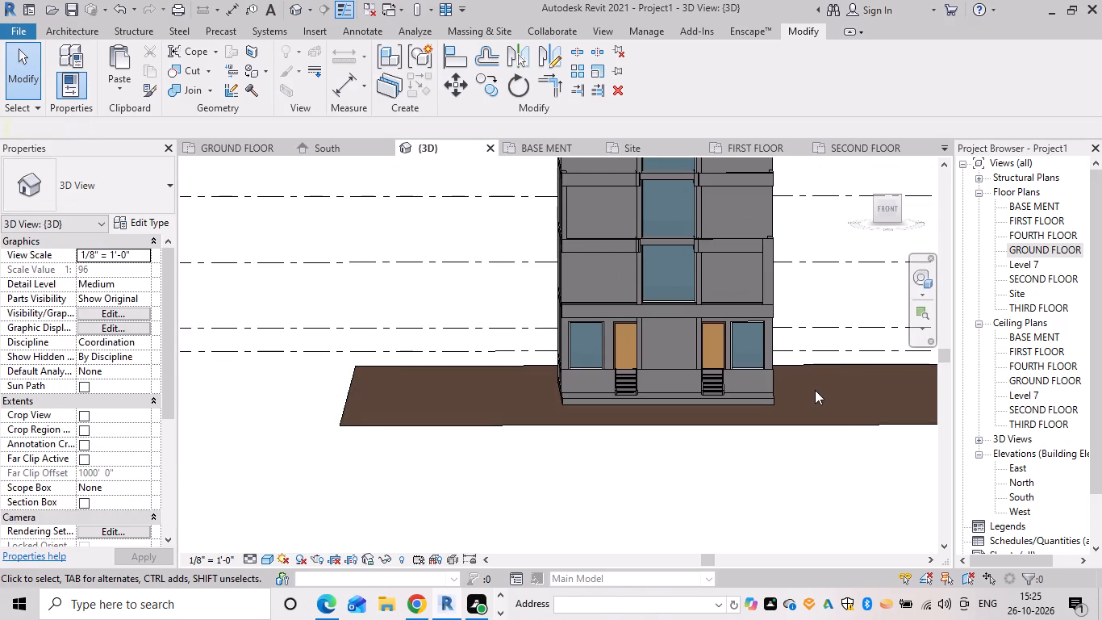
middle_click_drag(816, 368, 789, 387, "shift")
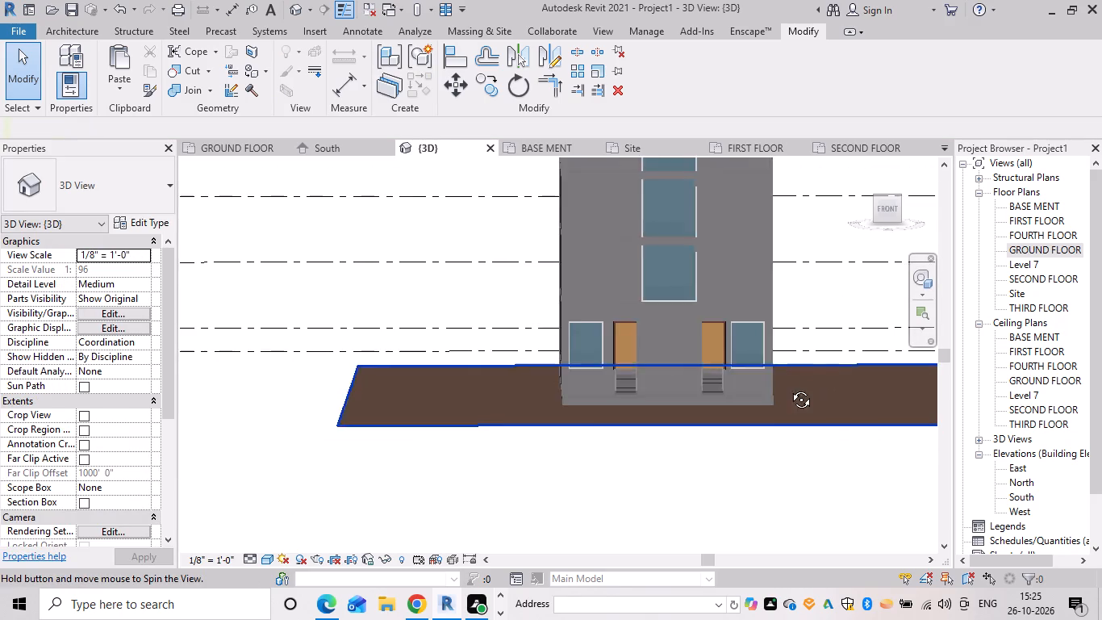
middle_click_drag(789, 387, 783, 393, "shift")
scroll(779, 410, "down", 5)
middle_click_drag(836, 404, 712, 413, "shift")
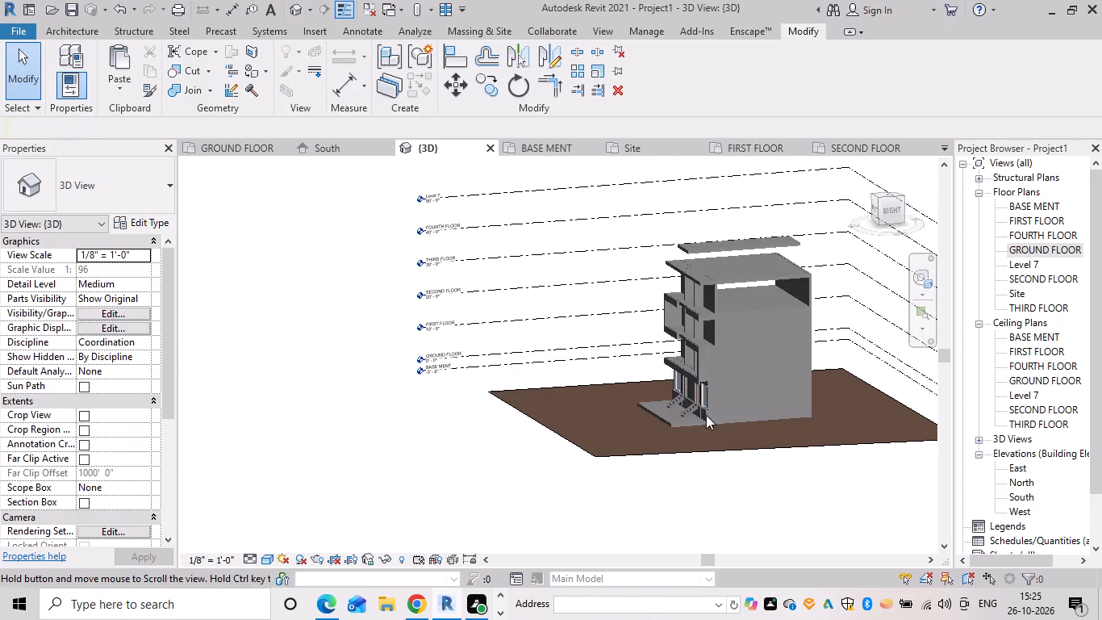
middle_click_drag(631, 420, 787, 387, "shift")
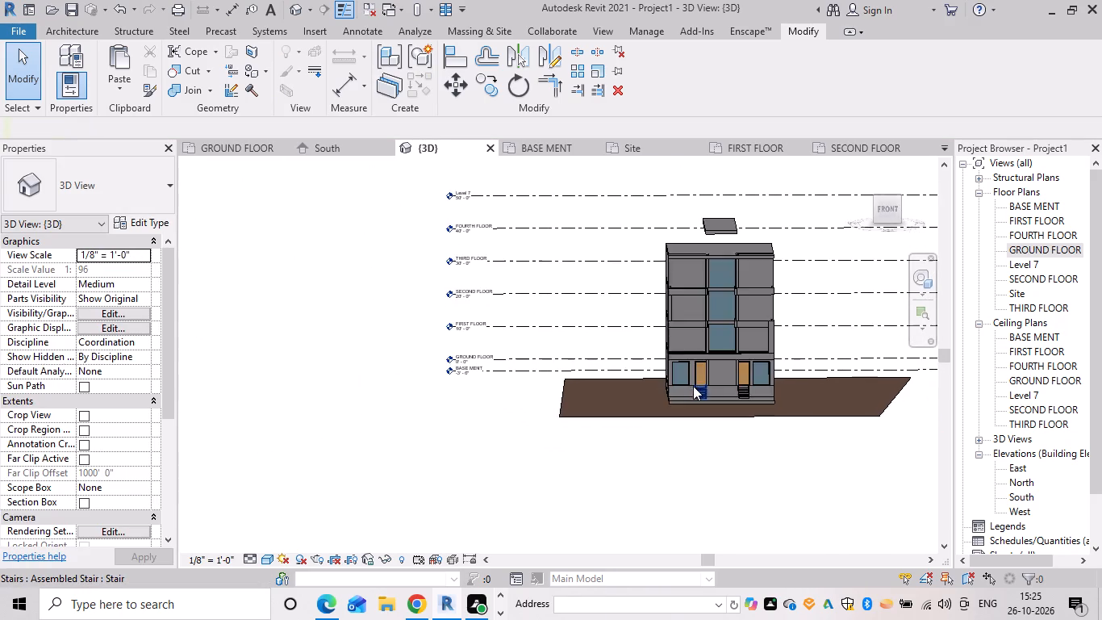
scroll(699, 383, "up", 3)
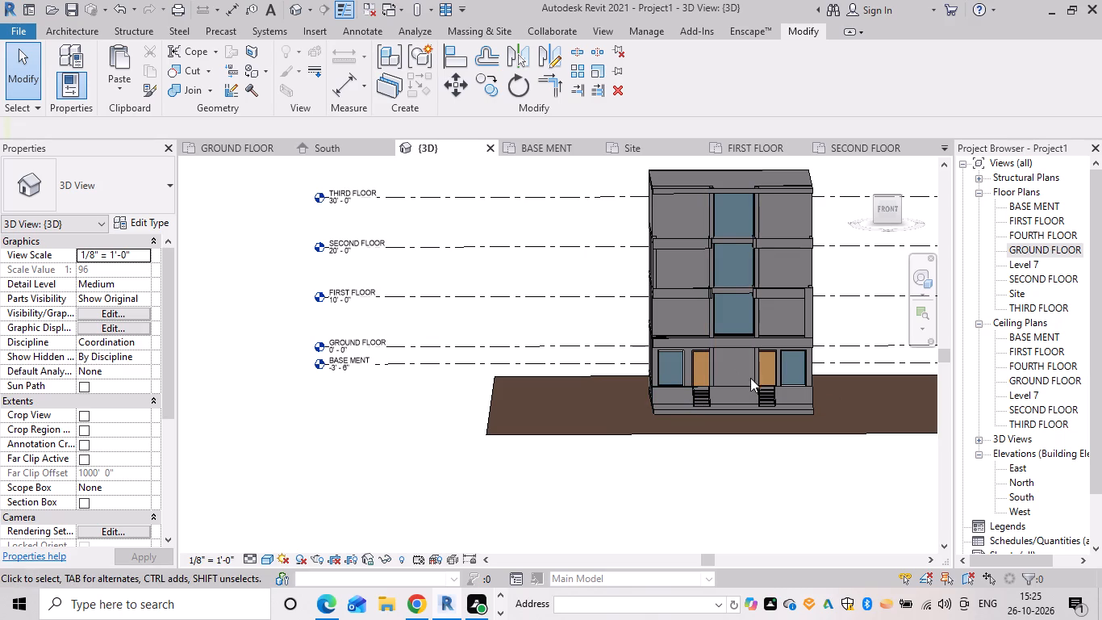
In the GROUND FLOOR plan, split the 9" front wall at two points between the doors and delete the middle segment.
double_click(1029, 250)
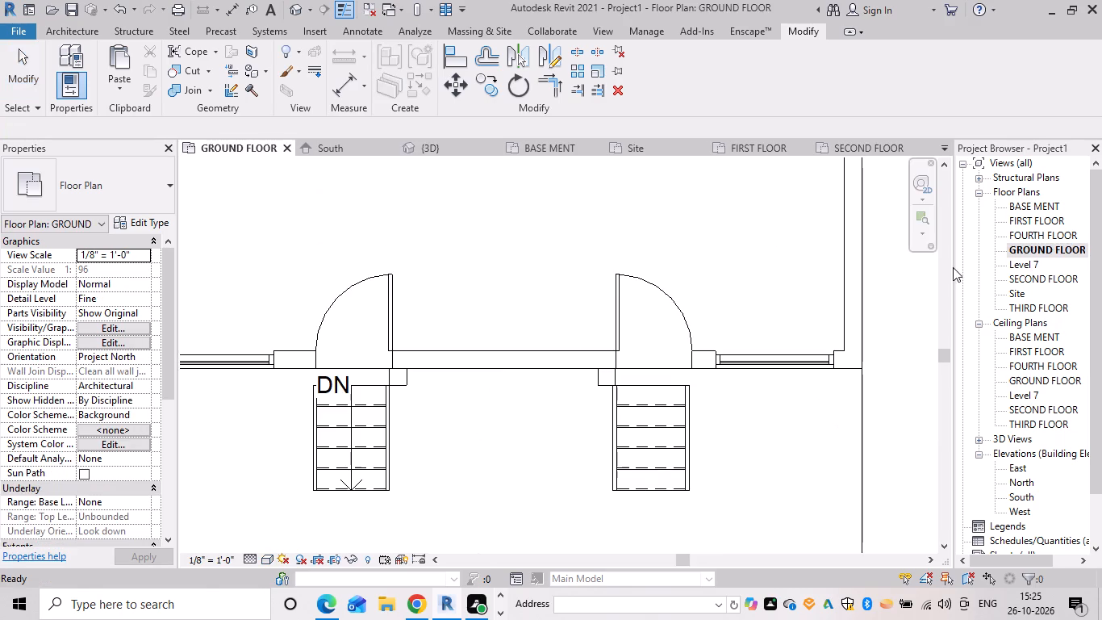
double_click(568, 56)
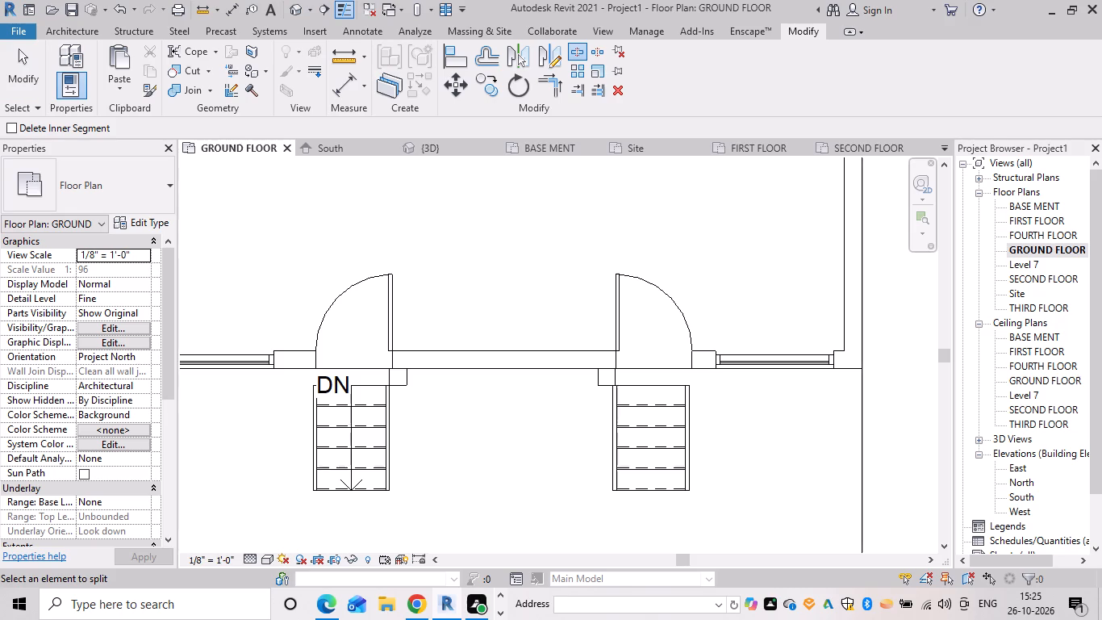
left_click(436, 358)
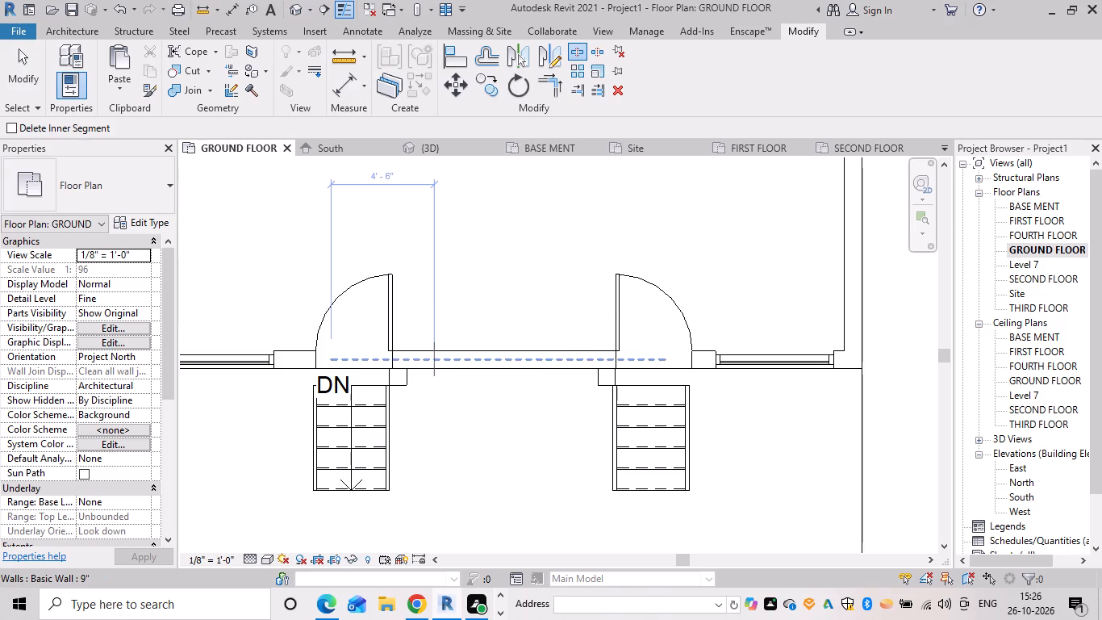
left_click(561, 350)
key("Escape")
key("Escape")
key("Escape")
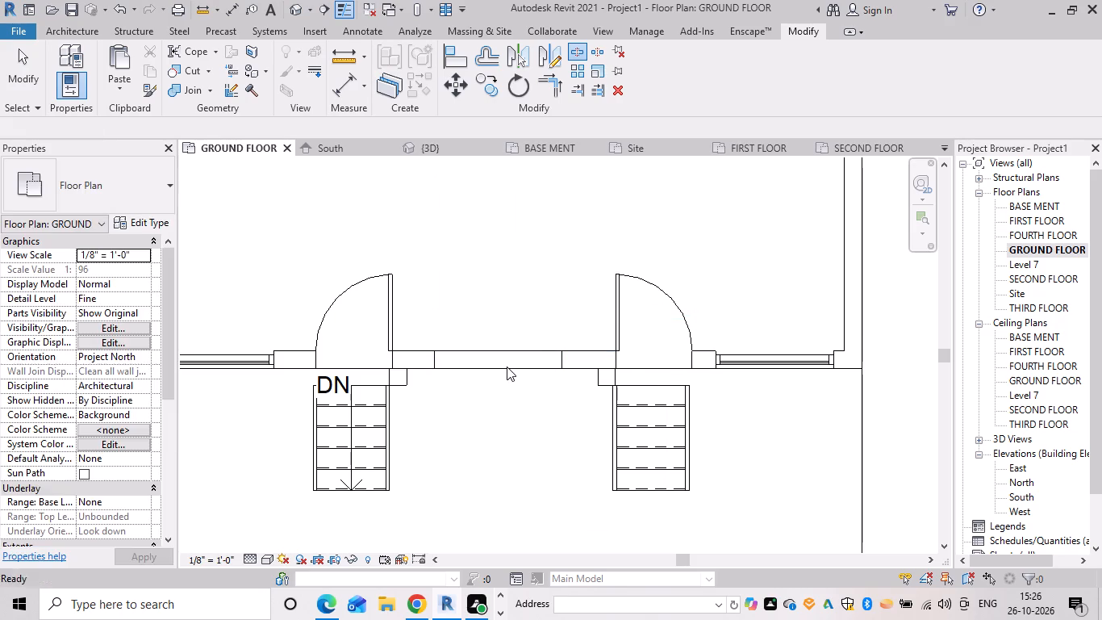
left_click(507, 367)
key("Delete")
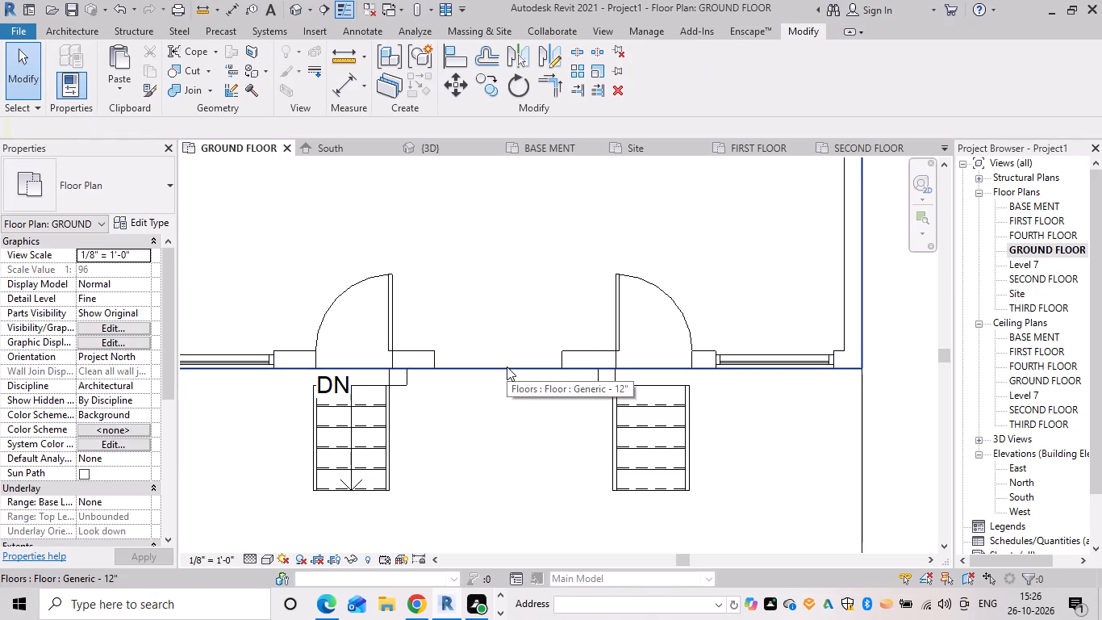
Draw a 10' 0" high Storefront curtain wall across the opening between the two entrance doors.
type("wa")
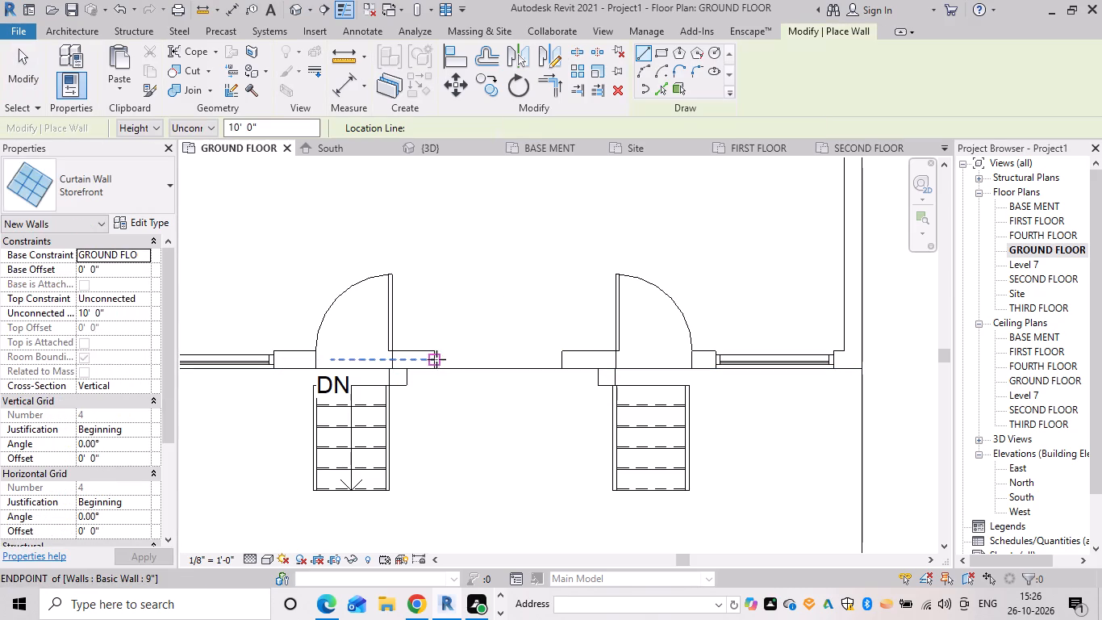
left_click_drag(436, 359, 486, 365)
left_click(565, 361)
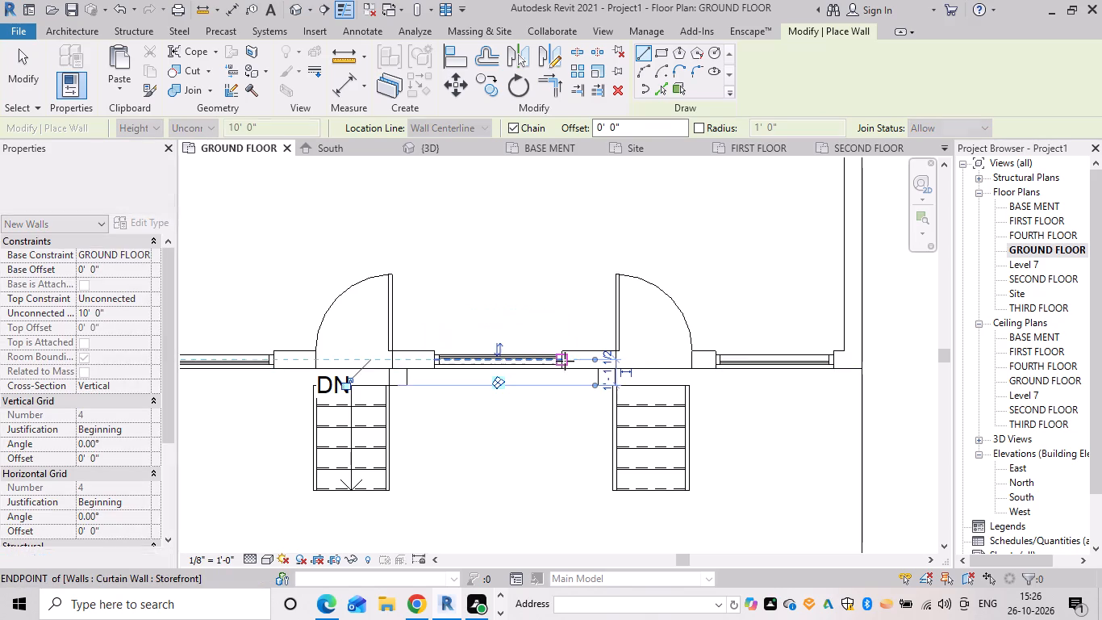
key("Escape")
key("Escape")
key("Escape")
In the 3D view, set the central ground-floor Storefront window's unconnected height to 7' 0".
left_click(440, 143)
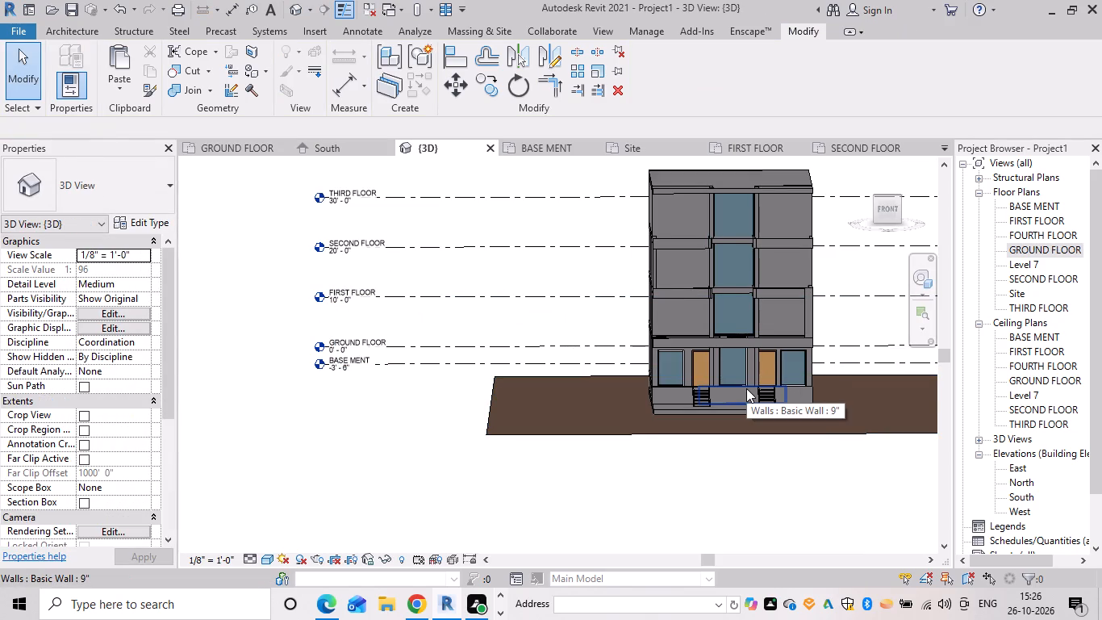
scroll(289, 449, "down", 2)
middle_click_drag(472, 496, 462, 431, "shift")
scroll(630, 367, "up", 6)
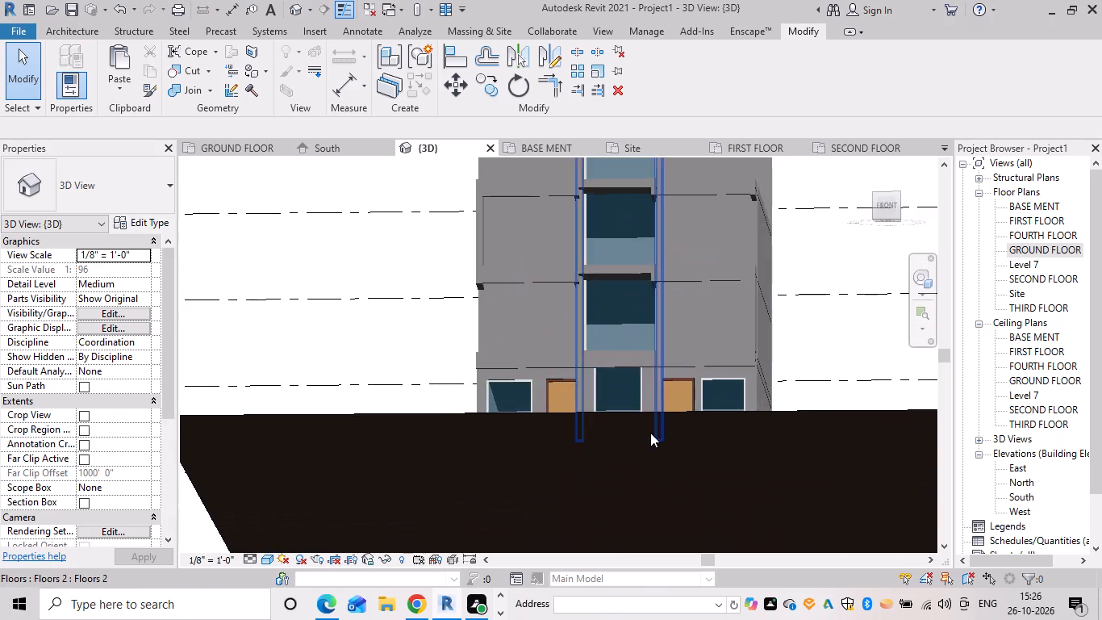
middle_click_drag(648, 433, 657, 467, "shift")
scroll(602, 440, "up", 4)
key("Escape")
key("Escape")
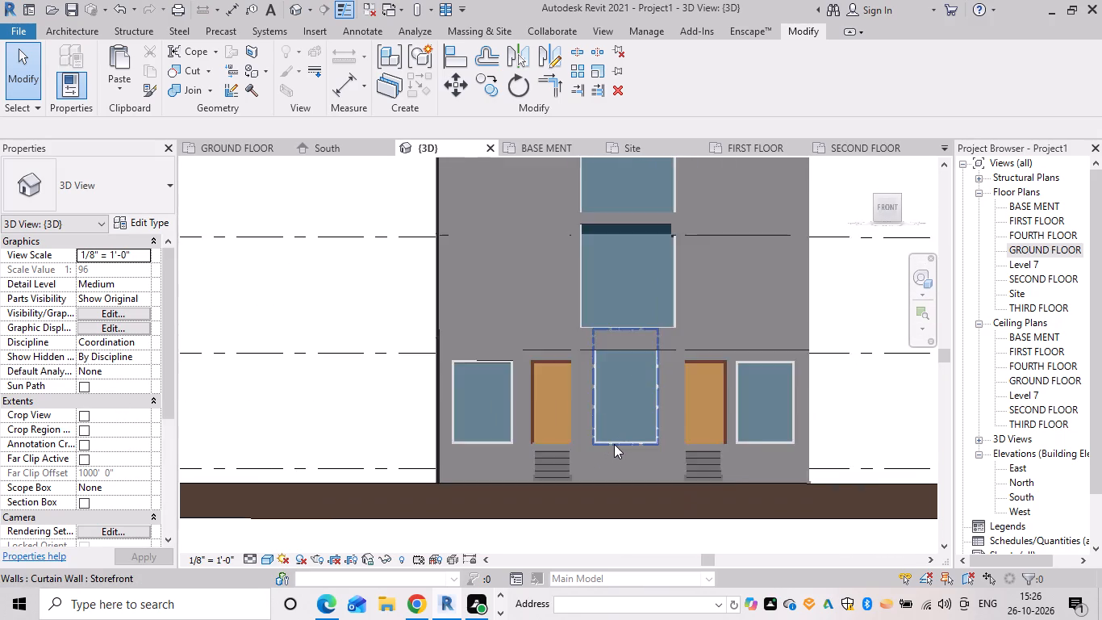
key("Escape")
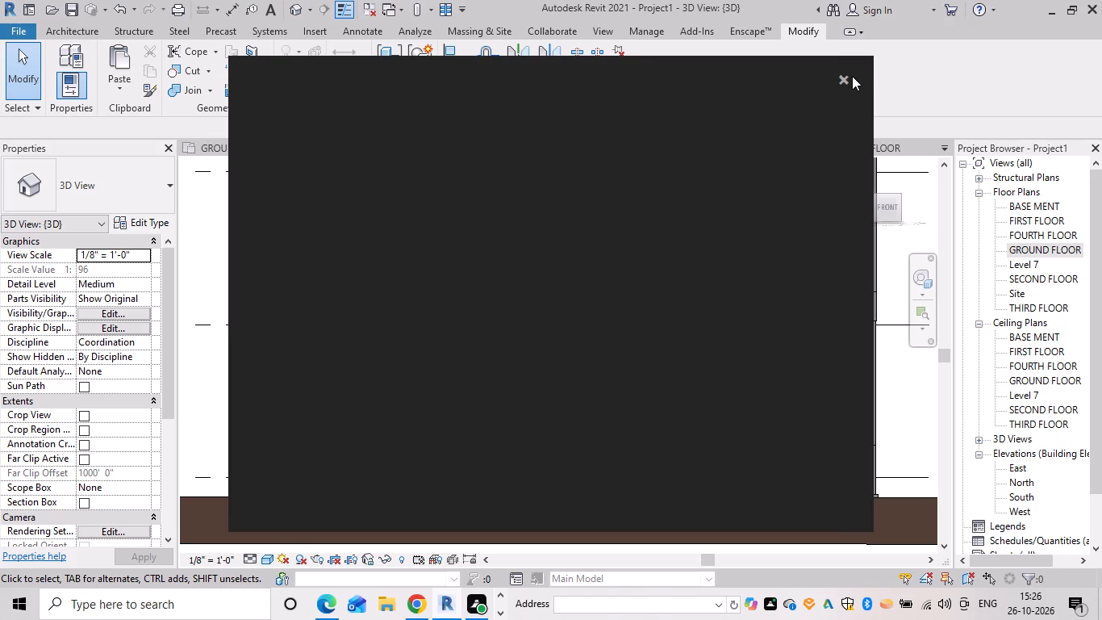
left_click(841, 73)
left_click(599, 429)
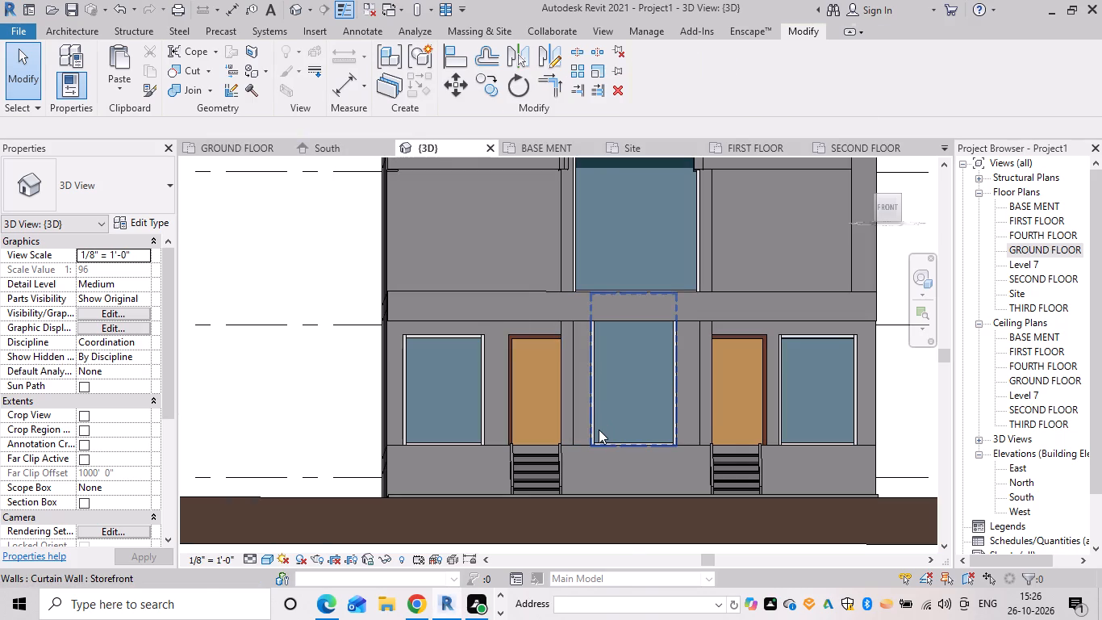
left_click(127, 316)
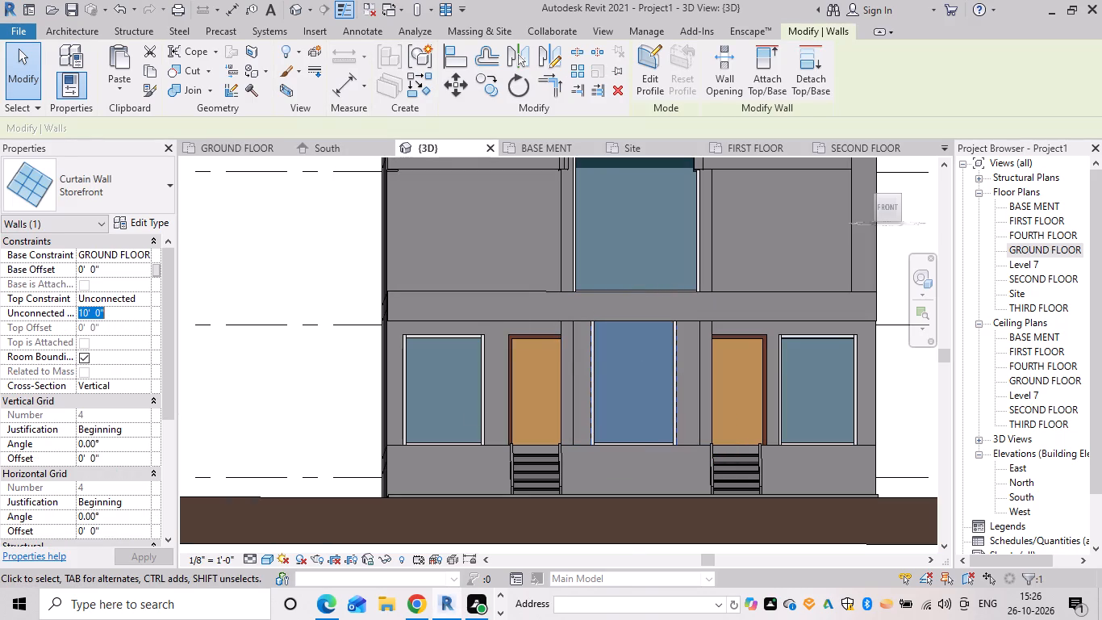
key("BackSpace")
type("7'")
key("Return")
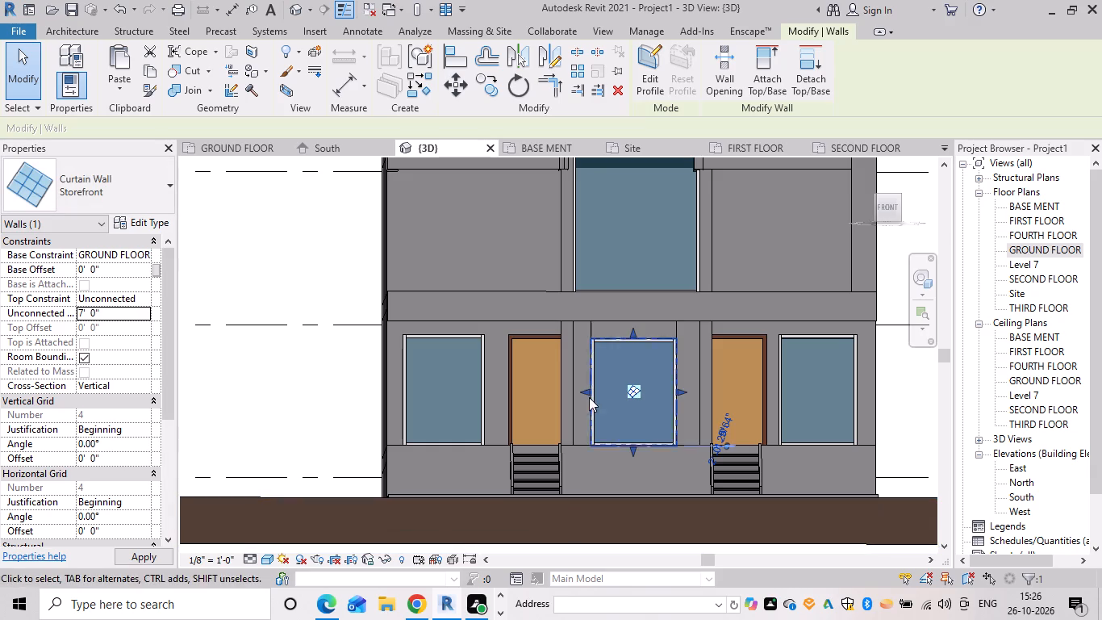
key("Escape")
key("Escape")
Join the two front wall segments flanking the central Storefront window with Trim/Extend to Corner, closing the gap above it.
type("tr")
left_click_drag(675, 328, 657, 332)
left_click(589, 332)
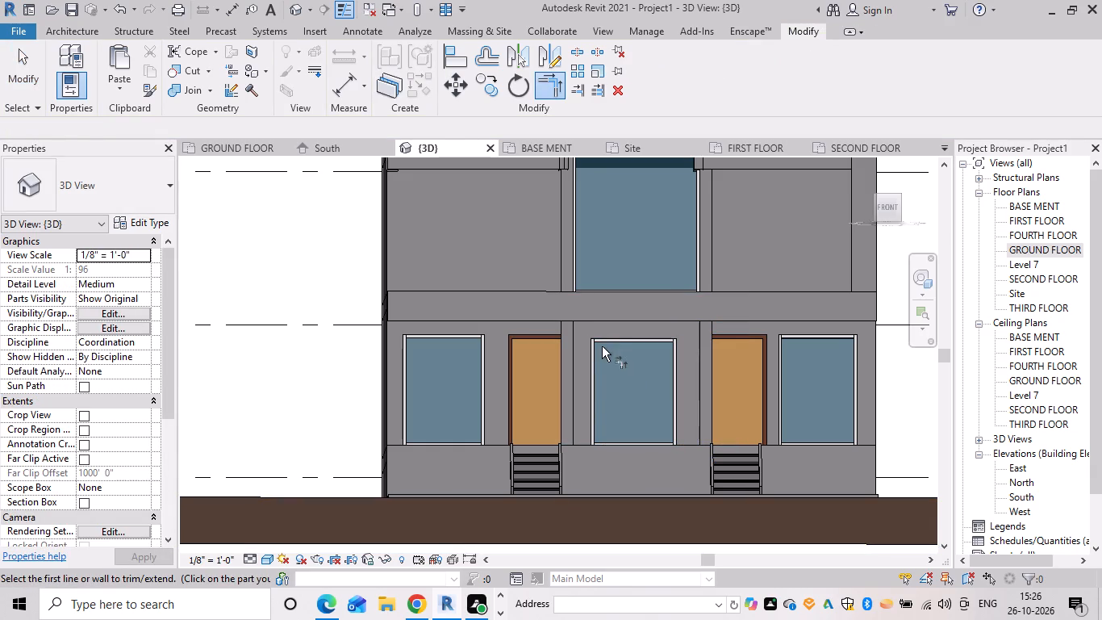
Align the top edge of the central ground-floor Storefront window with the top of the entrance door frames.
key("Escape")
key("Escape")
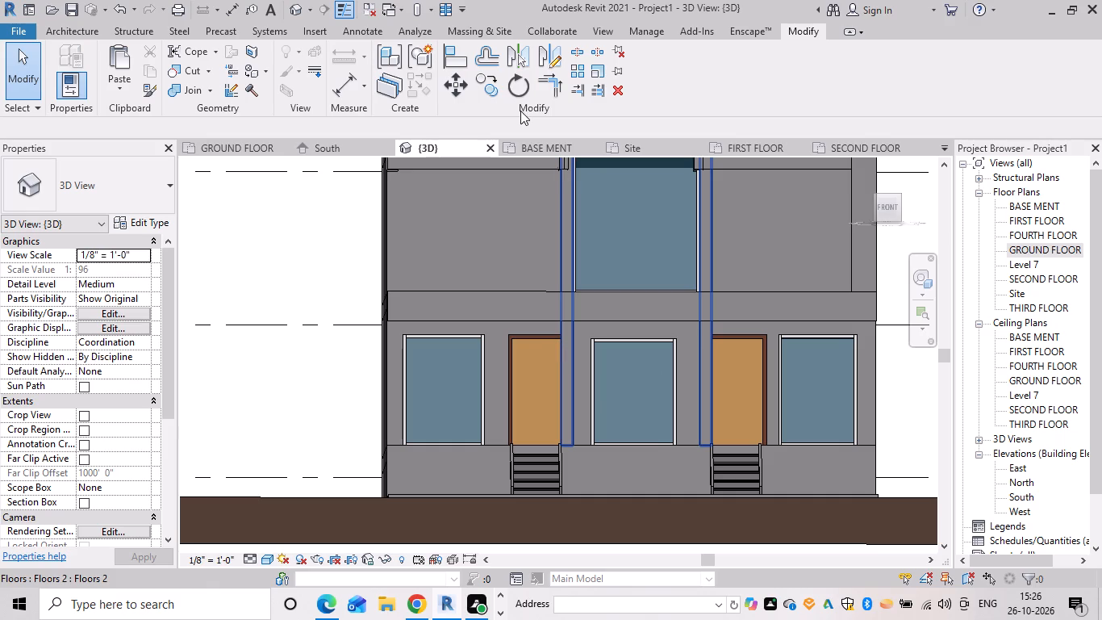
left_click(451, 61)
left_click_drag(456, 62, 468, 94)
left_click_drag(528, 332, 527, 332)
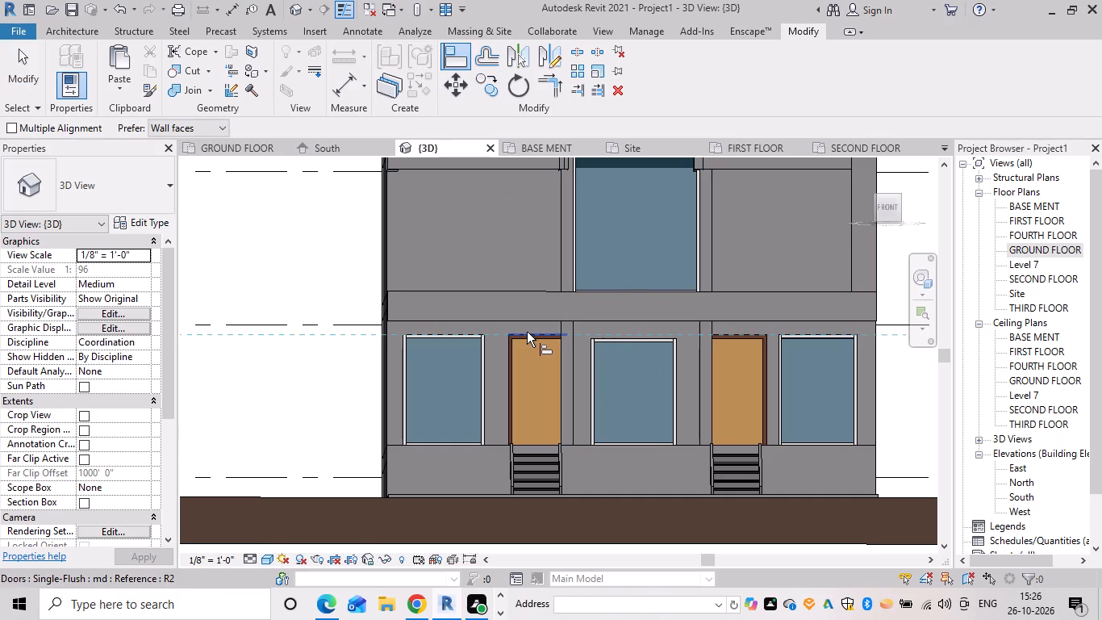
left_click_drag(527, 332, 556, 337)
scroll(637, 341, "up", 5)
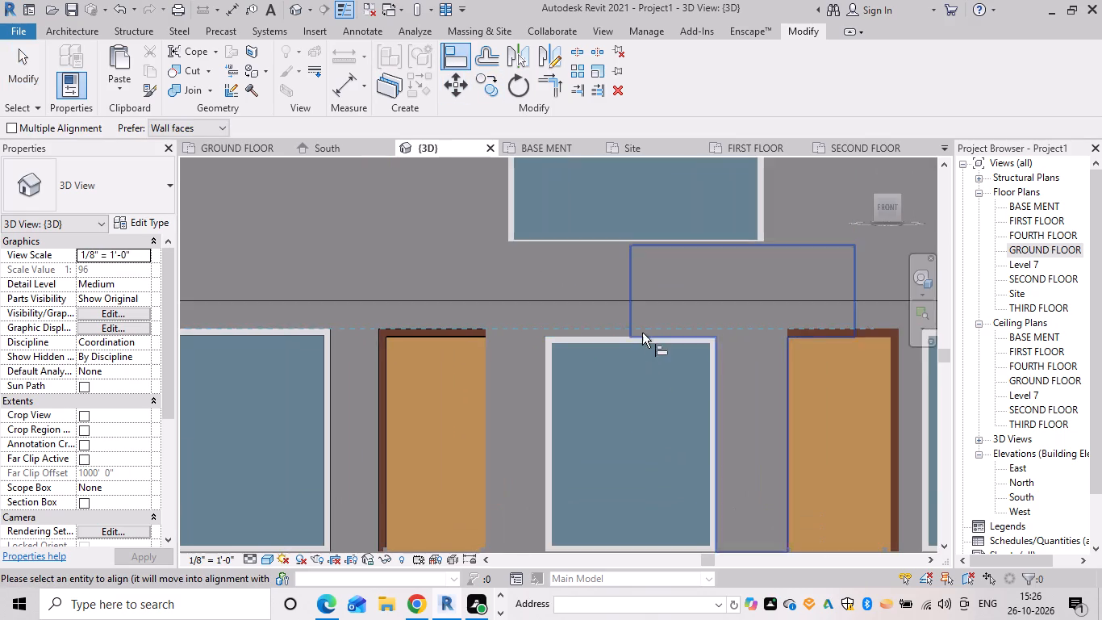
scroll(642, 321, "up", 5)
left_click(642, 353)
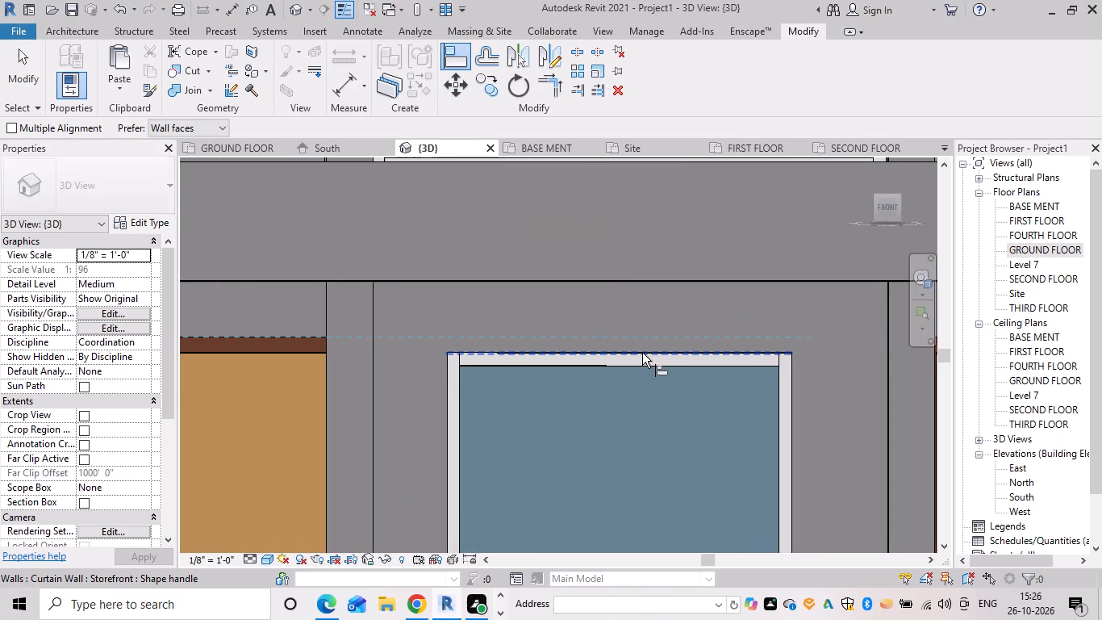
key("Escape")
Edit the Generic - 12" BASE MENT floor's boundary, pulling its front edge in beside the stairs to a 5' 0" projection.
scroll(648, 393, "down", 7)
scroll(786, 429, "down", 2)
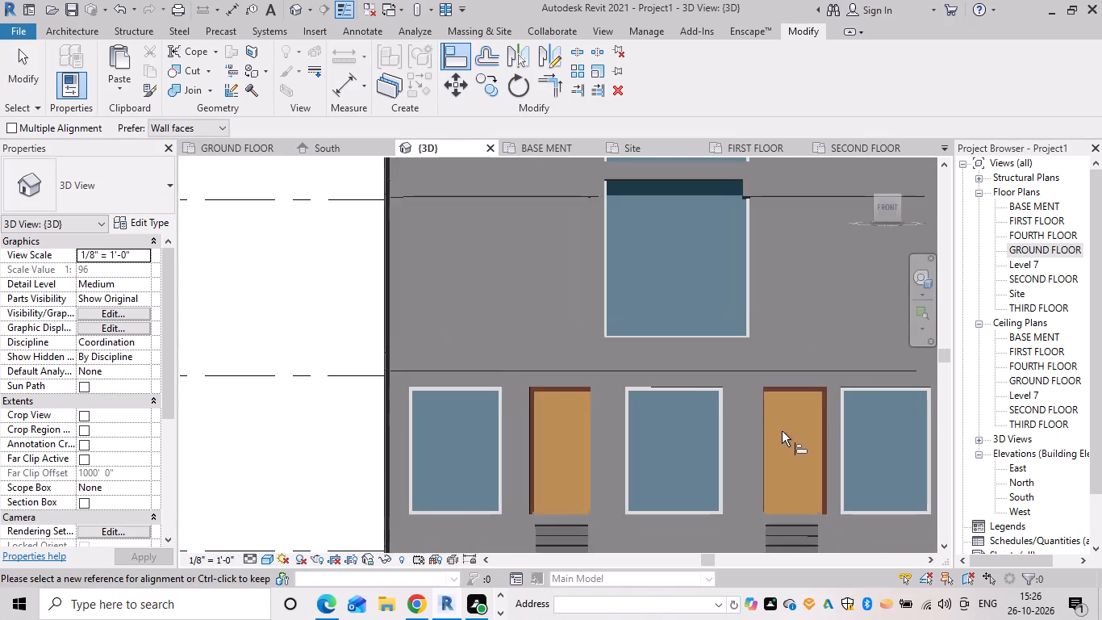
middle_click_drag(777, 425, 741, 294)
scroll(739, 296, "down", 1, "shift")
middle_click_drag(739, 296, 739, 360, "shift")
scroll(695, 387, "down", 5)
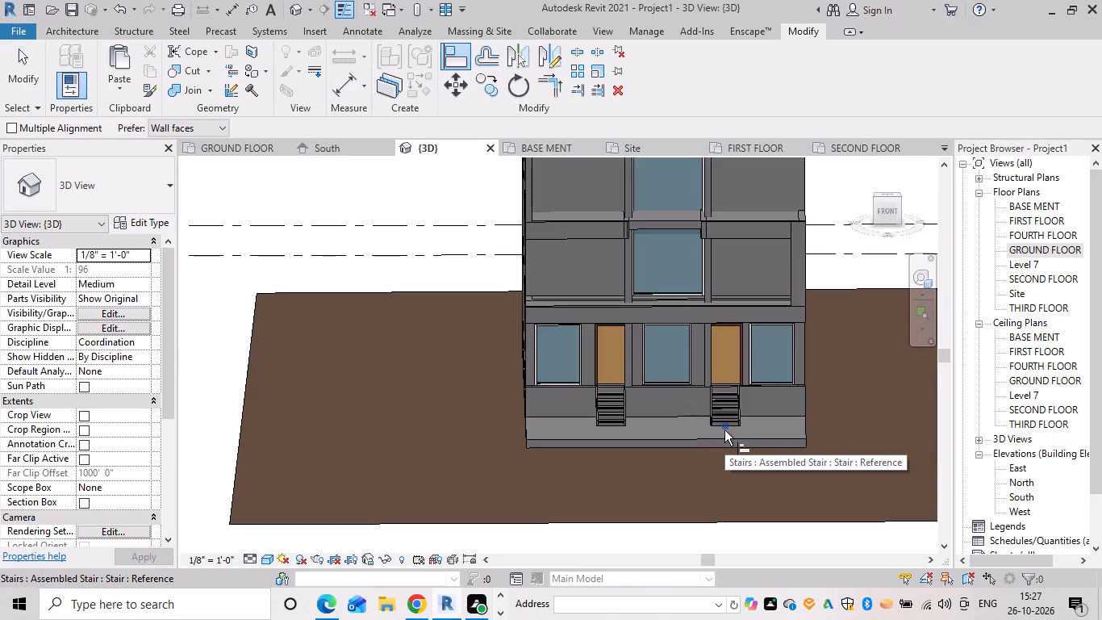
middle_click_drag(795, 437, 599, 485, "shift")
key("Escape")
left_click(439, 468)
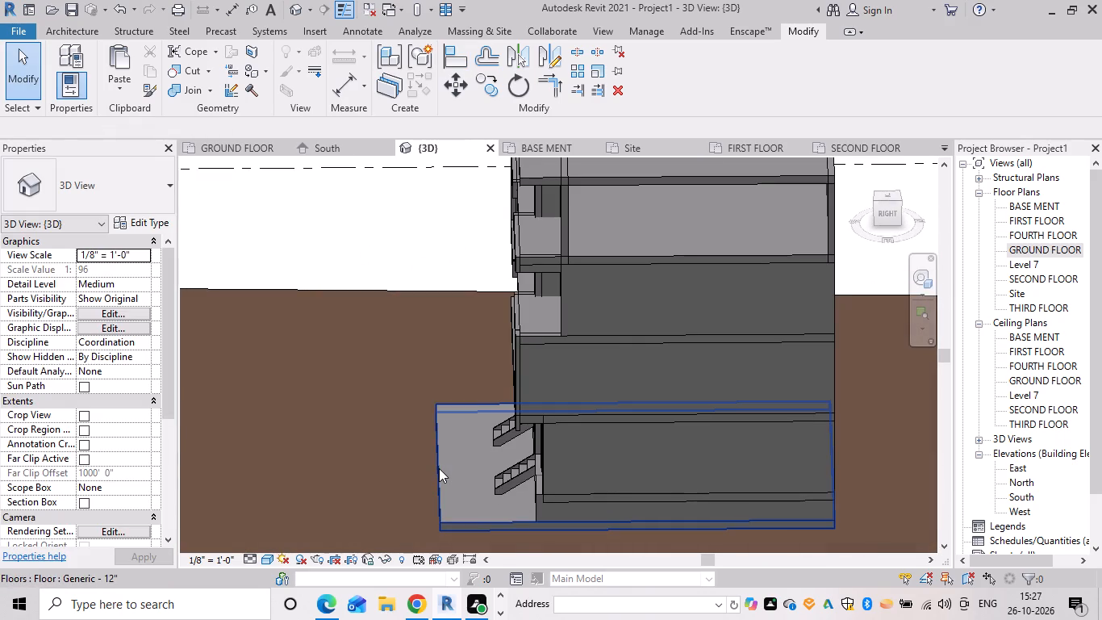
left_click(650, 90)
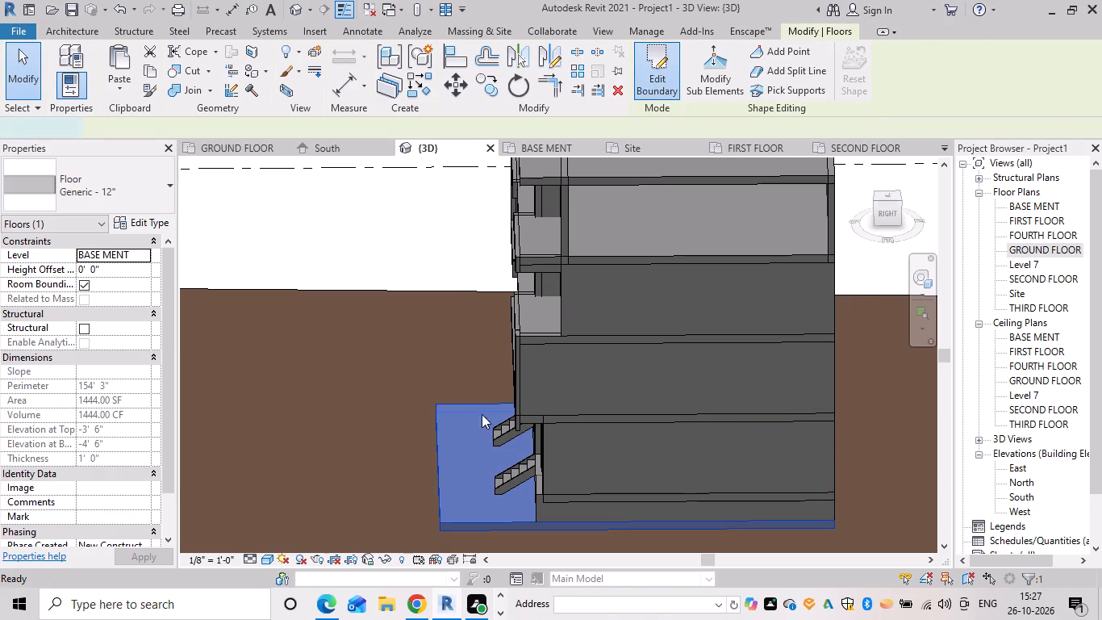
left_click_drag(438, 470, 492, 467)
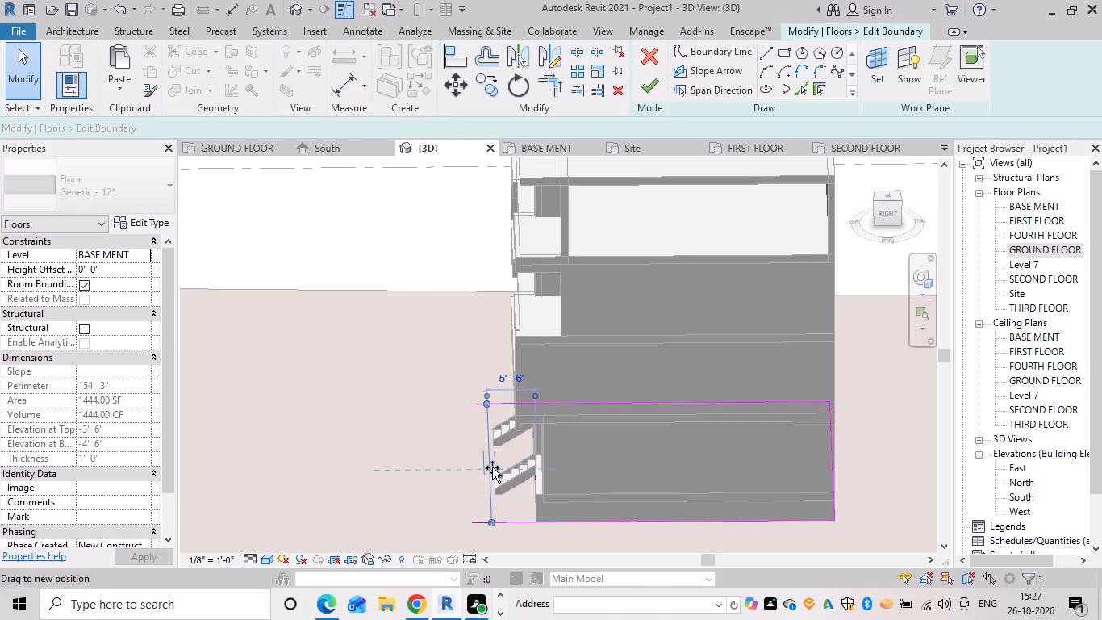
left_click_drag(492, 467, 494, 467)
left_click(645, 88)
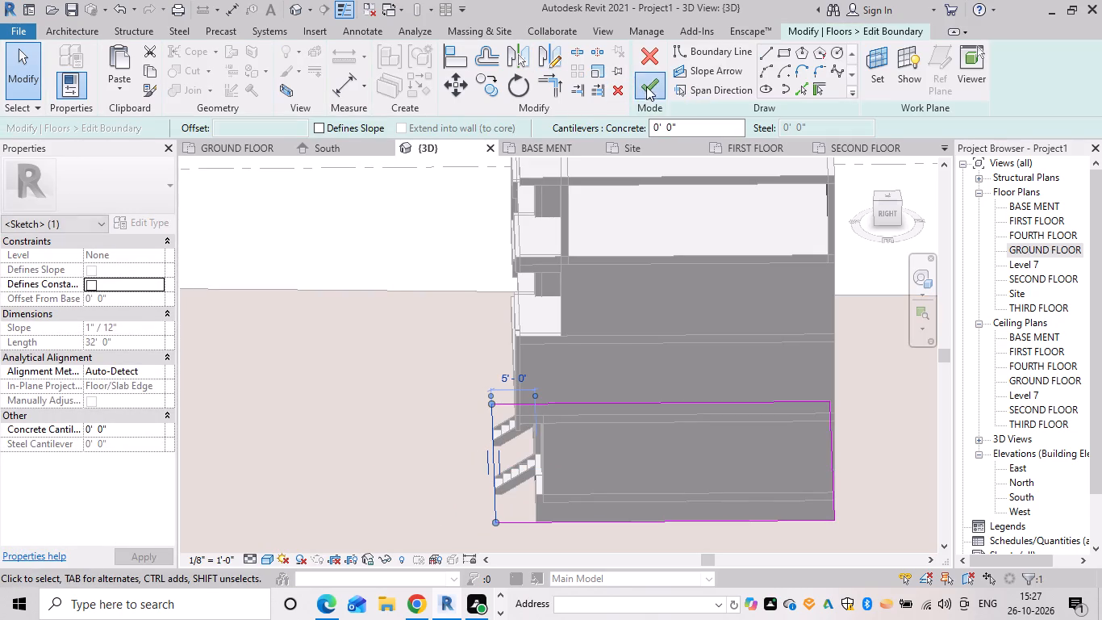
key("Escape")
Examine the shortened base slab, stairs and front facade in 3D from both sides and from the front.
middle_click_drag(478, 452, 612, 452, "shift")
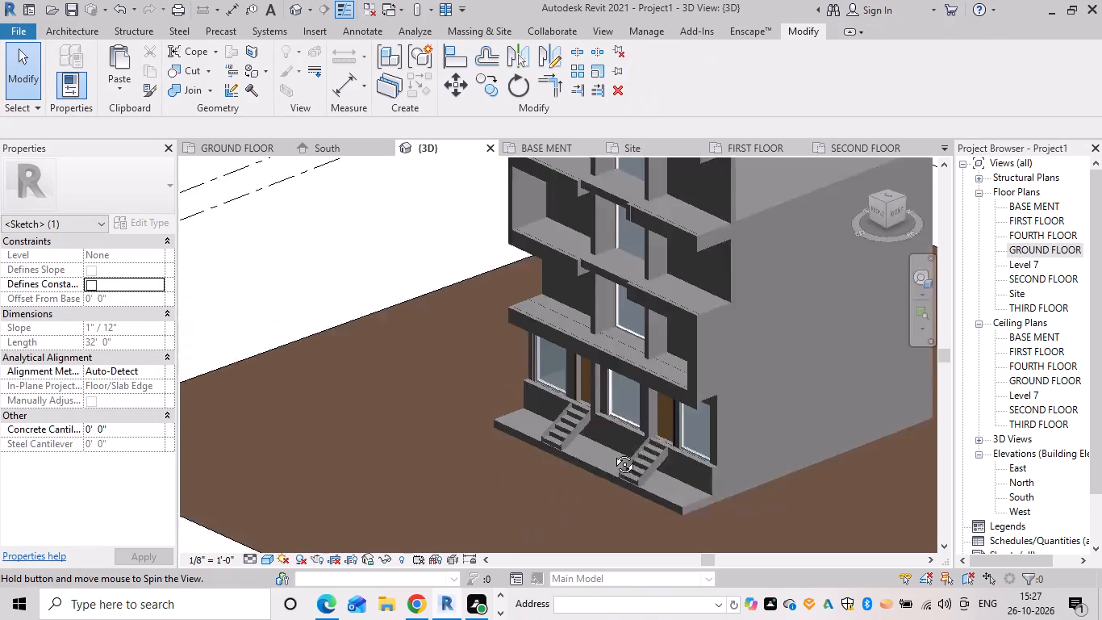
middle_click_drag(612, 452, 620, 452, "shift")
scroll(620, 455, "down", 5)
middle_click_drag(564, 452, 749, 449, "shift")
scroll(676, 447, "up", 4)
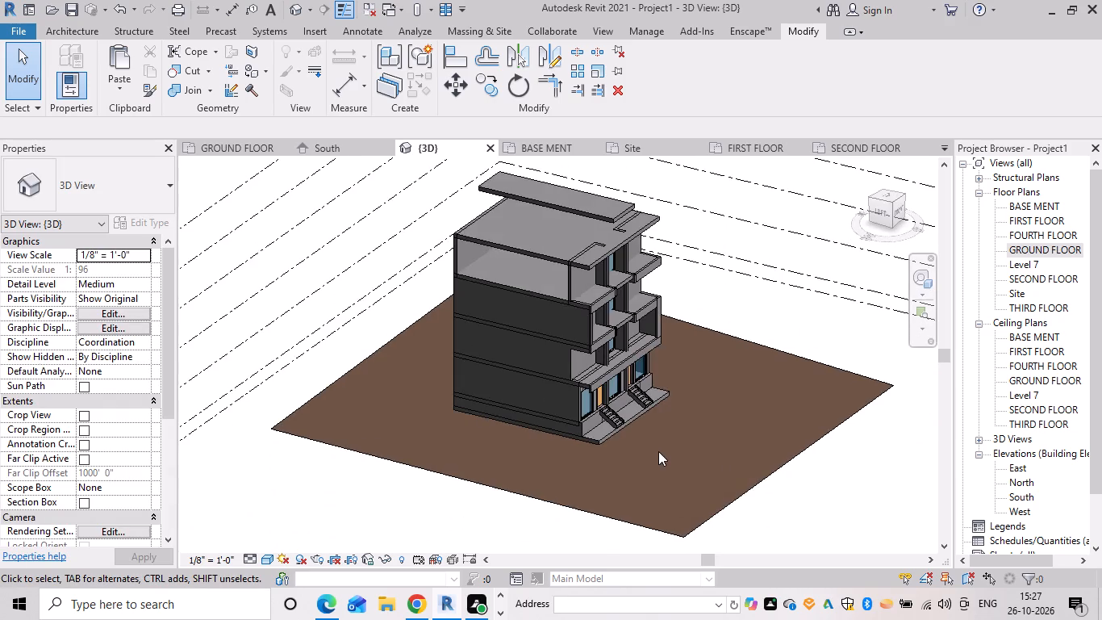
scroll(585, 443, "up", 5)
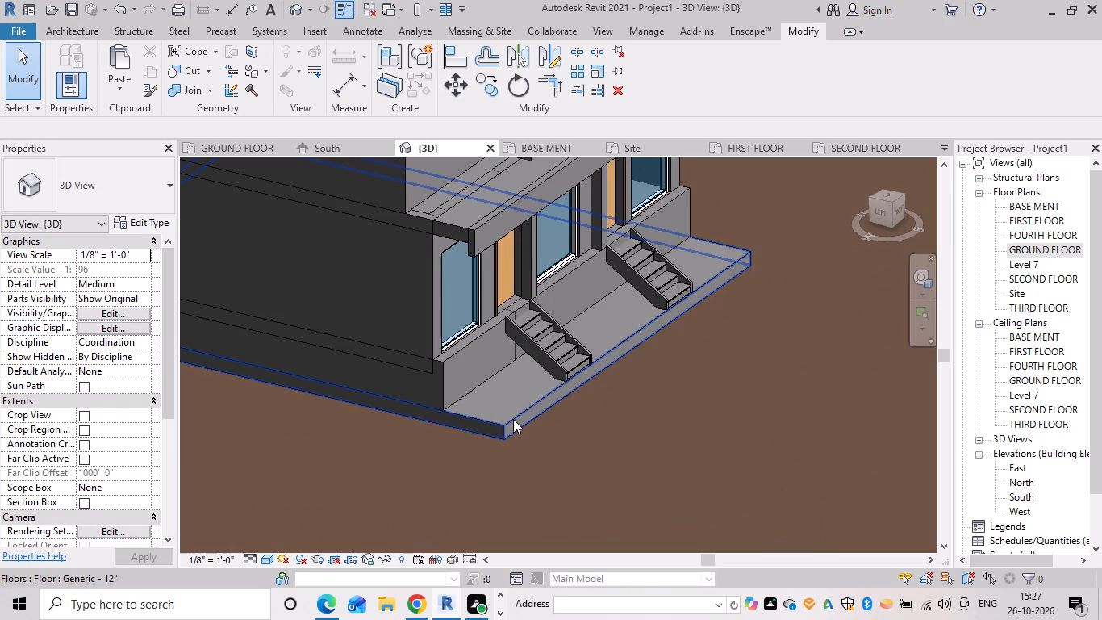
scroll(513, 419, "down", 1)
scroll(663, 455, "down", 5)
middle_click_drag(684, 452, 605, 376, "shift")
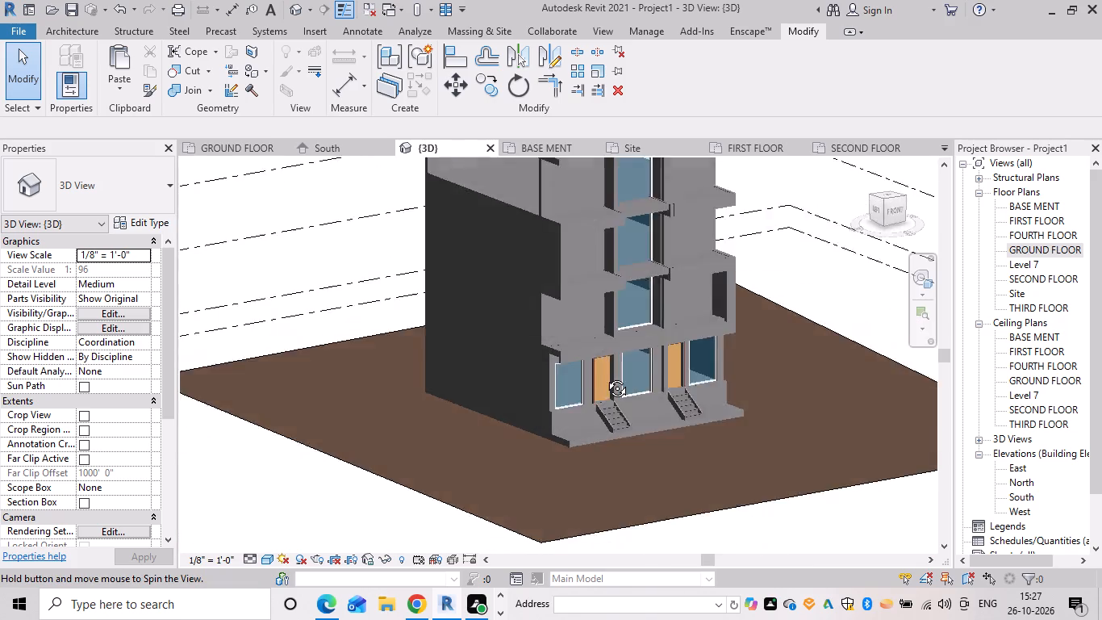
middle_click_drag(605, 376, 557, 354, "shift")
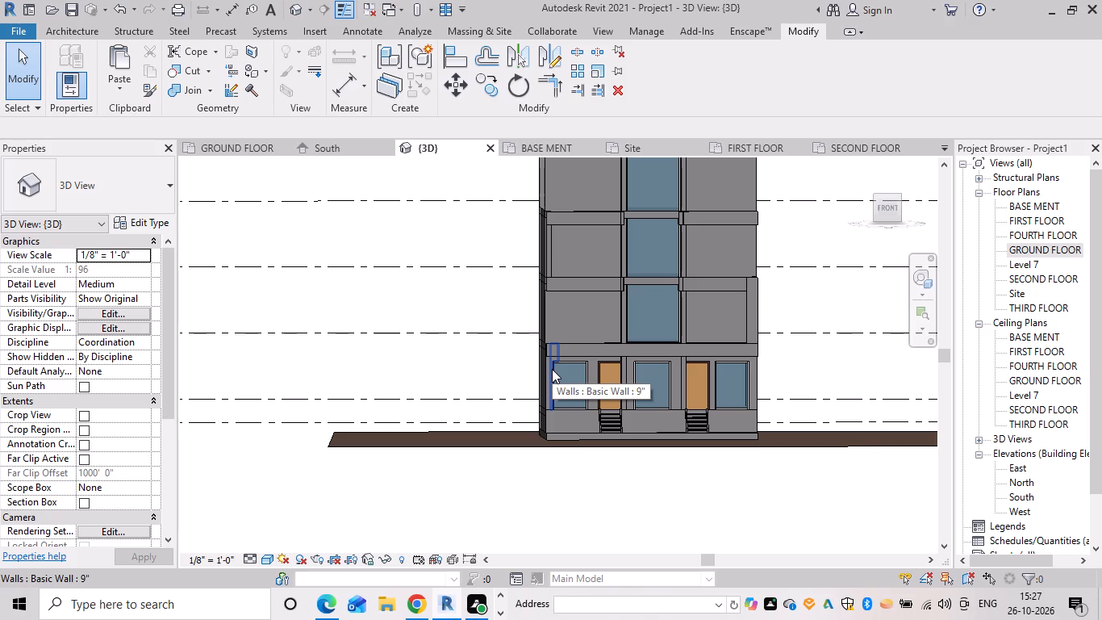
In the FIRST FLOOR plan, split the front wall left of the central window 2' 6" from each end and delete the middle segment.
double_click(1033, 222)
scroll(599, 369, "down", 12)
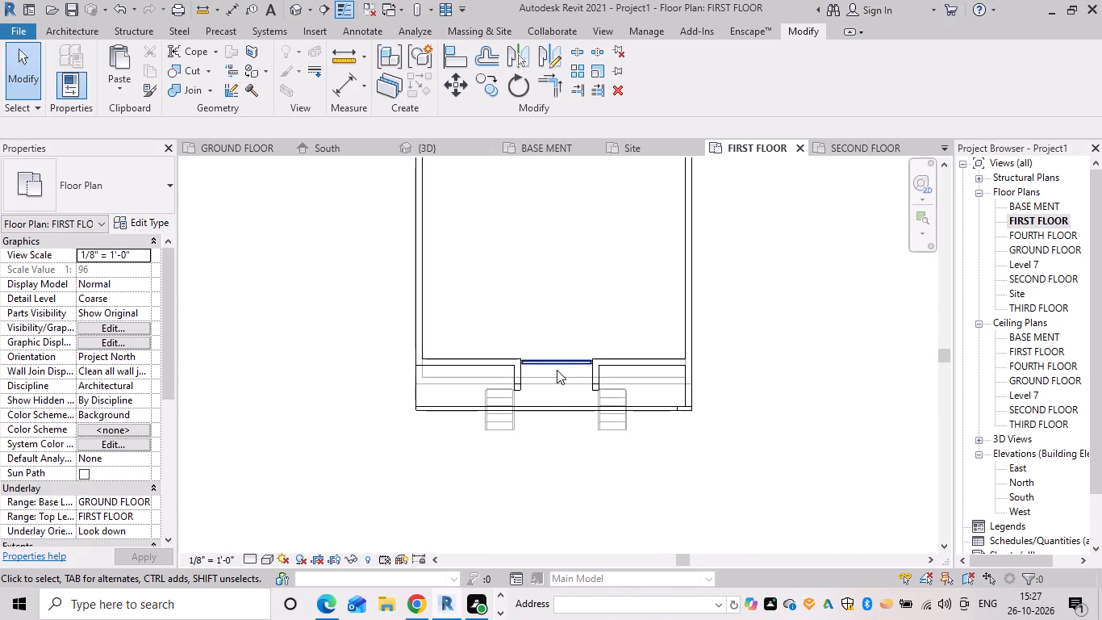
middle_click_drag(556, 370, 637, 323)
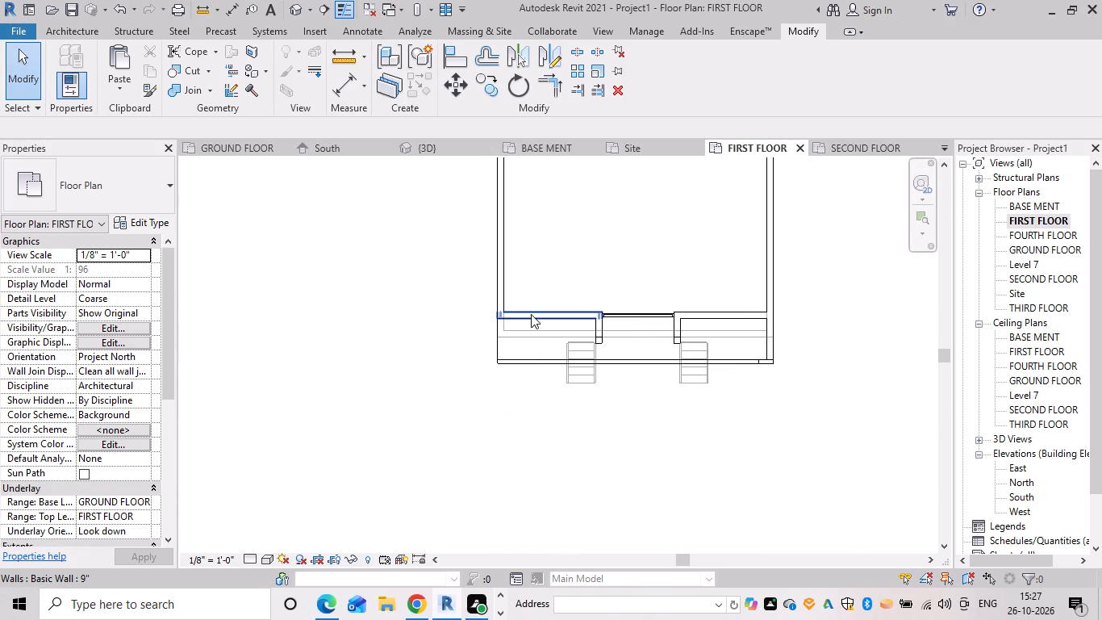
key("Escape")
key("Escape")
key("Escape")
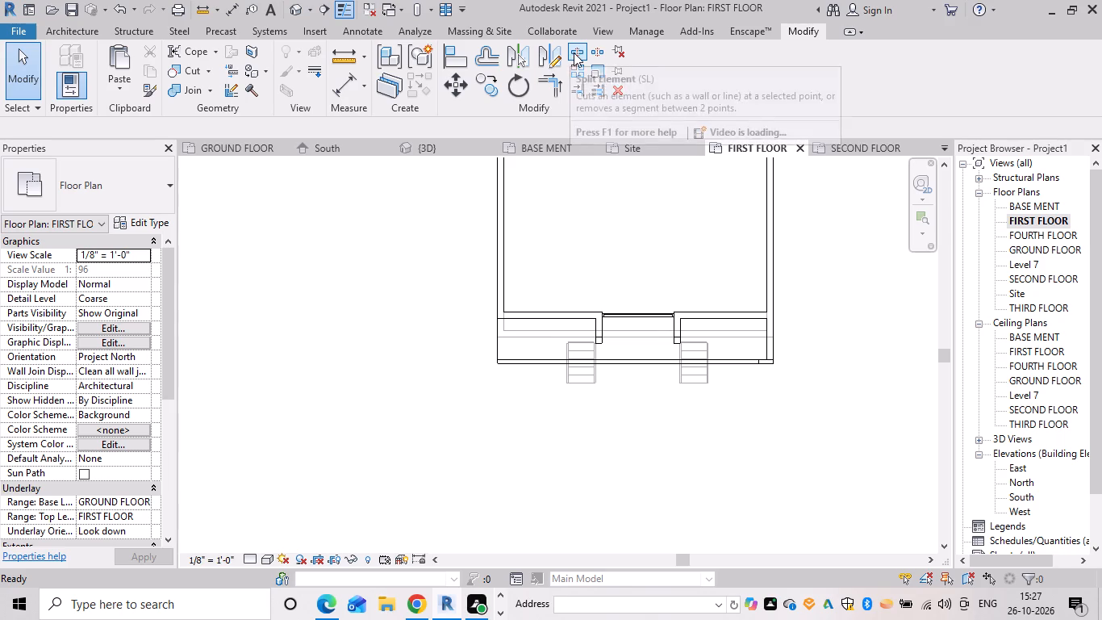
left_click(574, 52)
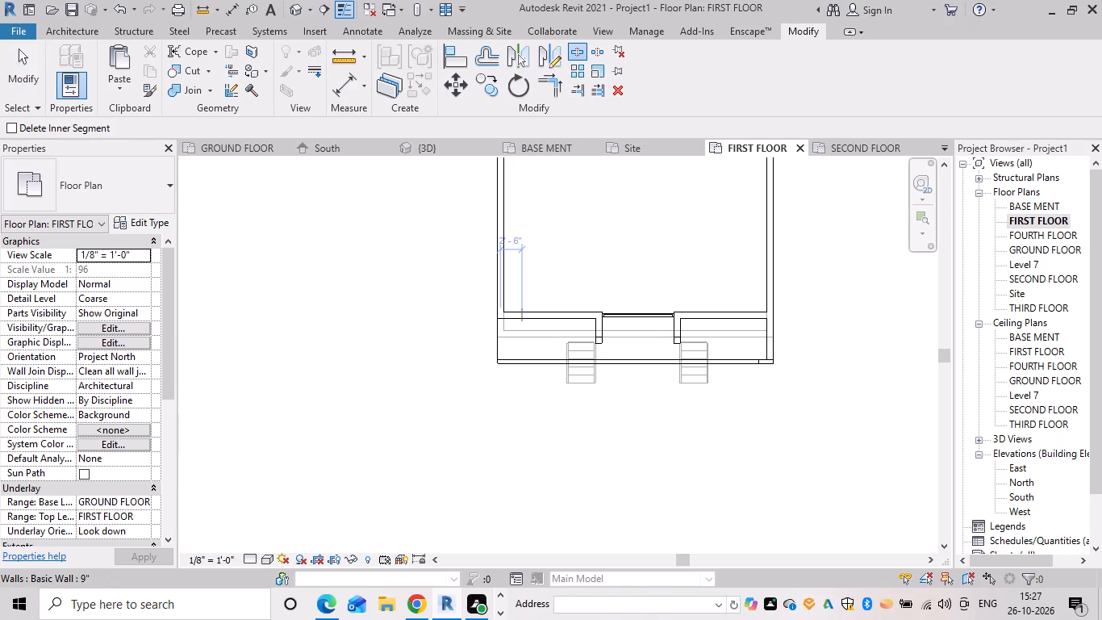
left_click(520, 312)
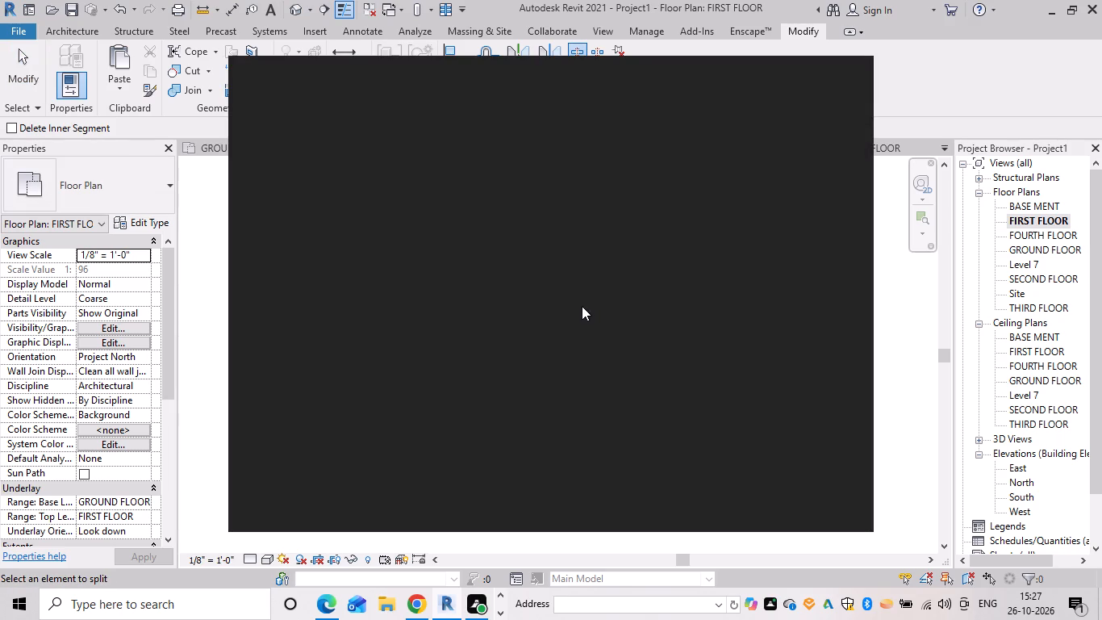
left_click(841, 72)
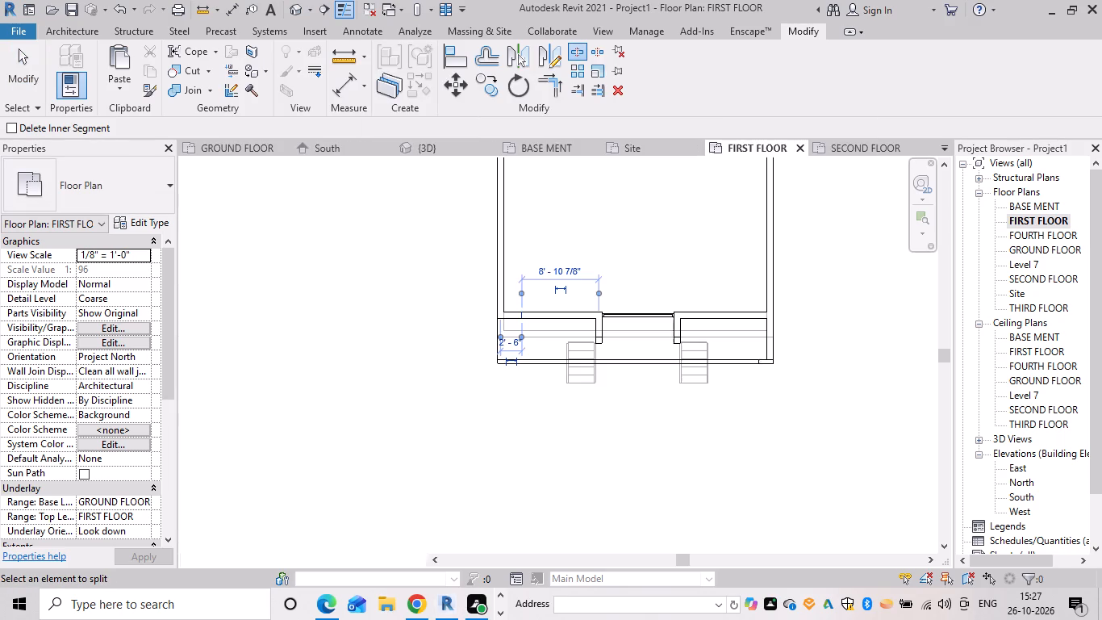
left_click(577, 309)
key("Escape")
key("Escape")
key("Escape")
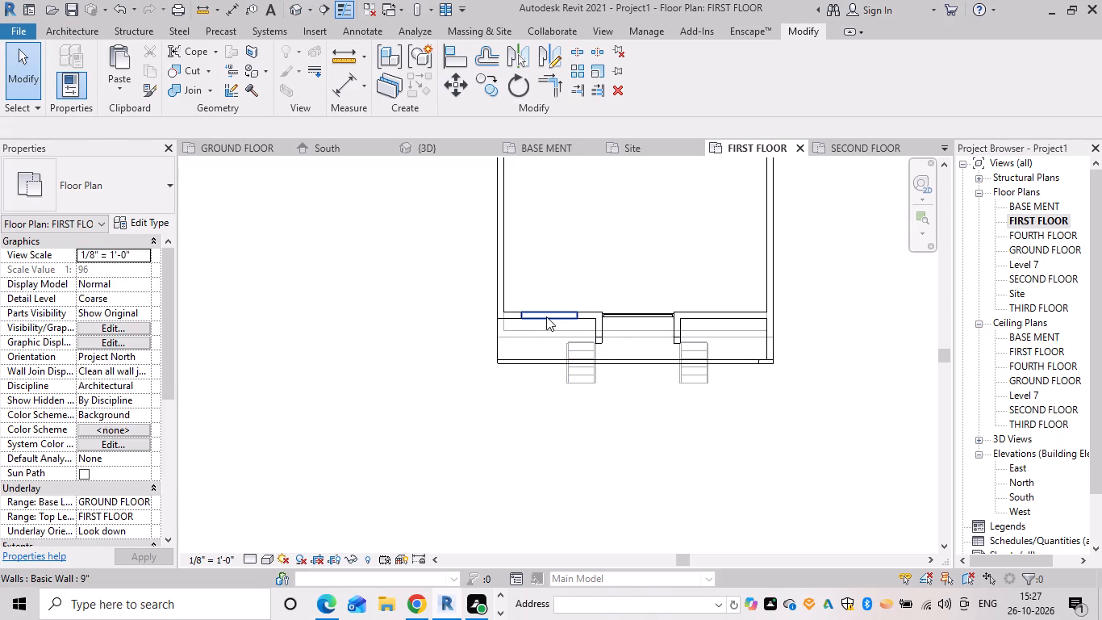
left_click(546, 316)
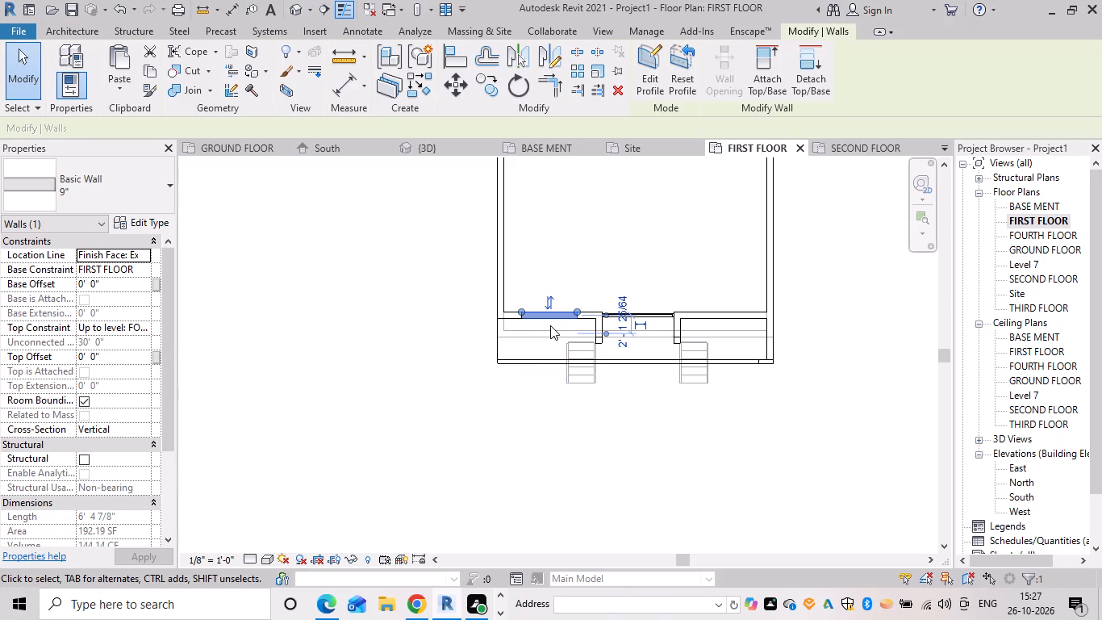
key("Delete")
Measure the width of the new opening in the front wall left of the central window.
scroll(551, 318, "up", 5)
type("di")
left_click_drag(490, 312, 520, 312)
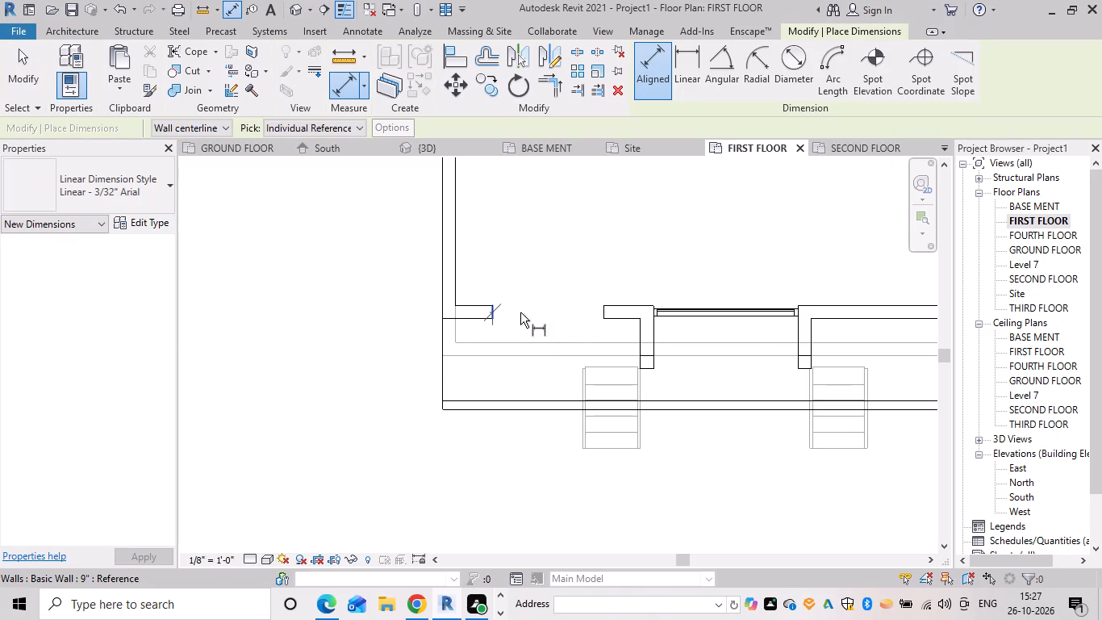
left_click_drag(520, 312, 503, 312)
left_click(603, 312)
key("Escape")
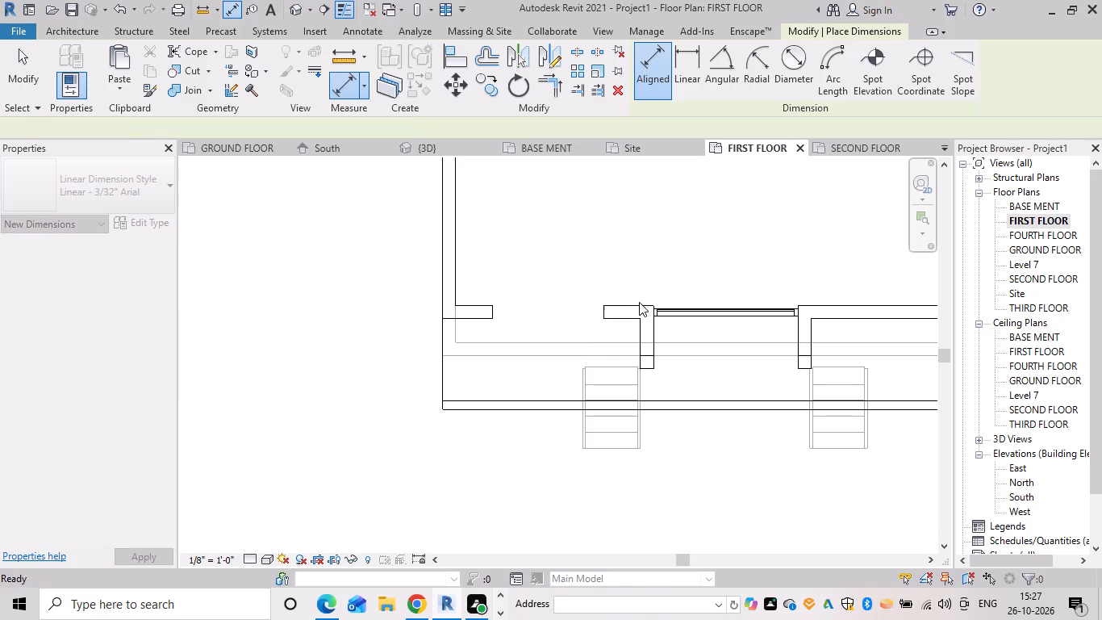
scroll(645, 300, "down", 3)
middle_click_drag(643, 299, 357, 300)
key("Escape")
key("Escape")
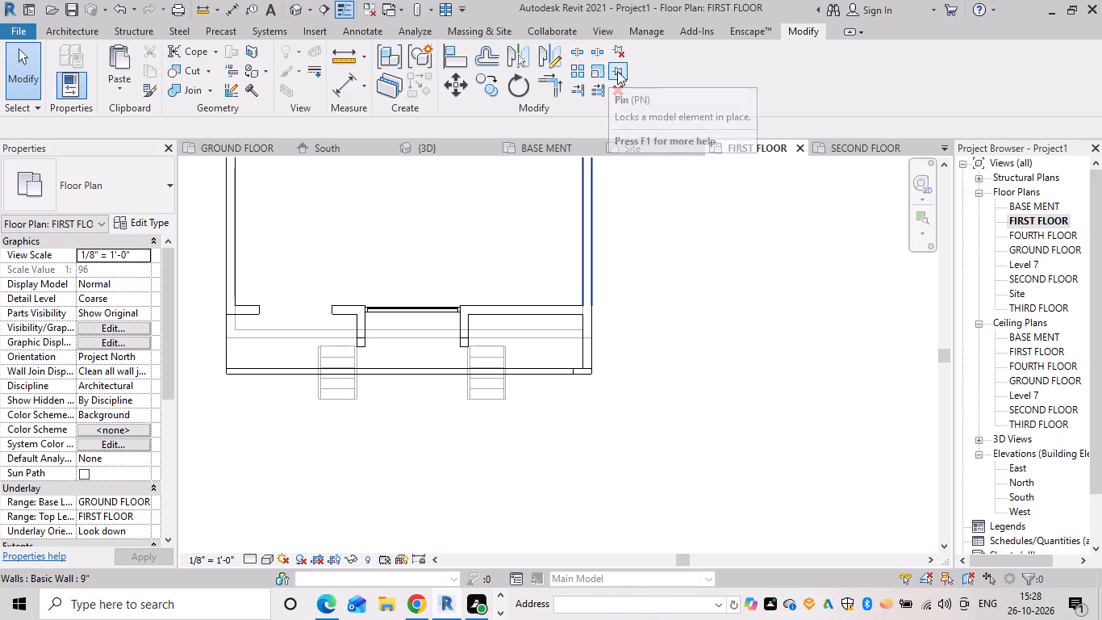
Split the front wall right of the central window 2' 6" from each end and delete the middle segment.
left_click(576, 52)
left_click_drag(576, 52, 574, 65)
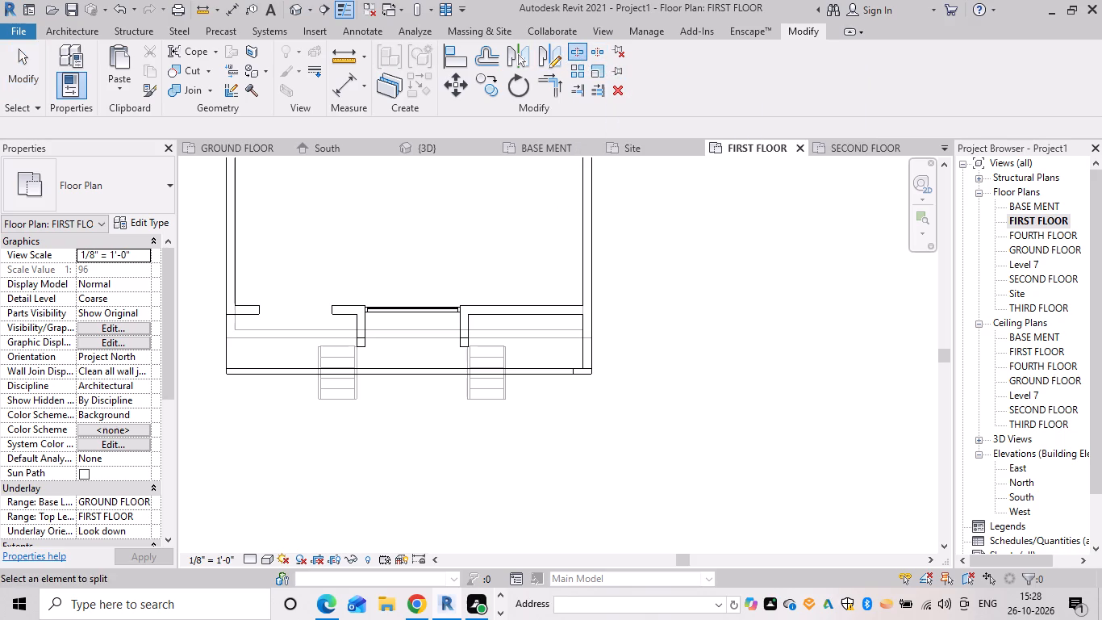
scroll(507, 320, "up", 3)
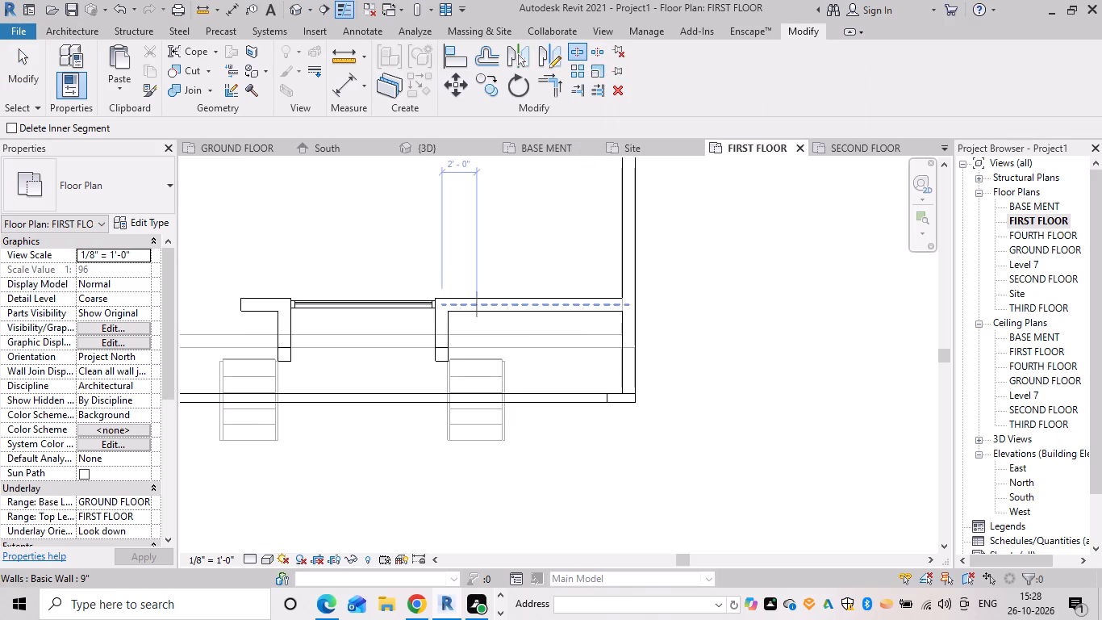
left_click(484, 304)
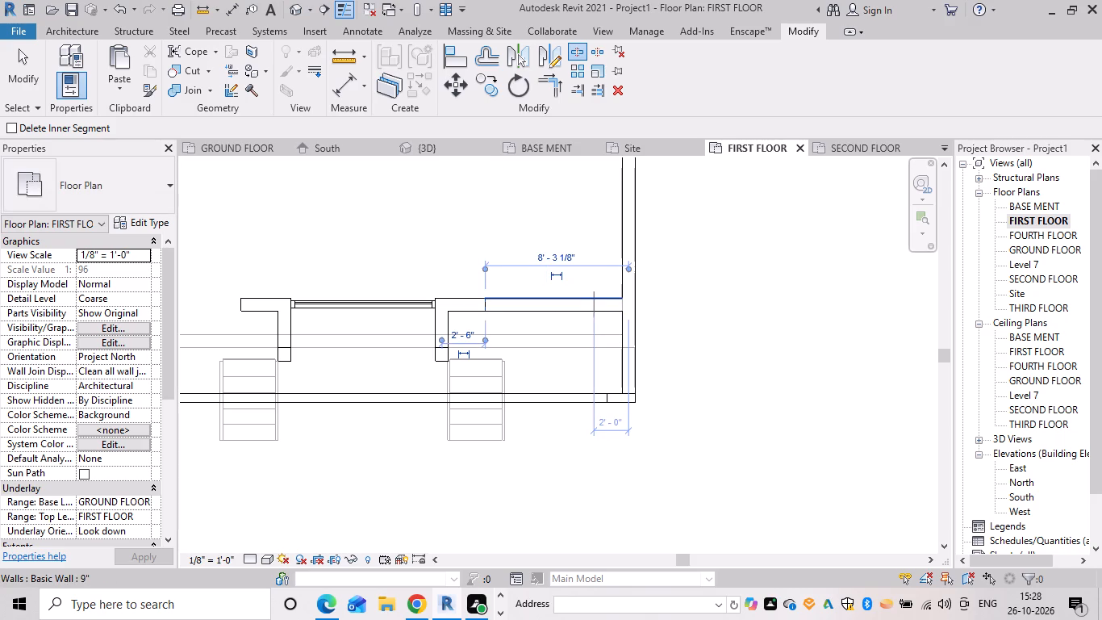
left_click(589, 296)
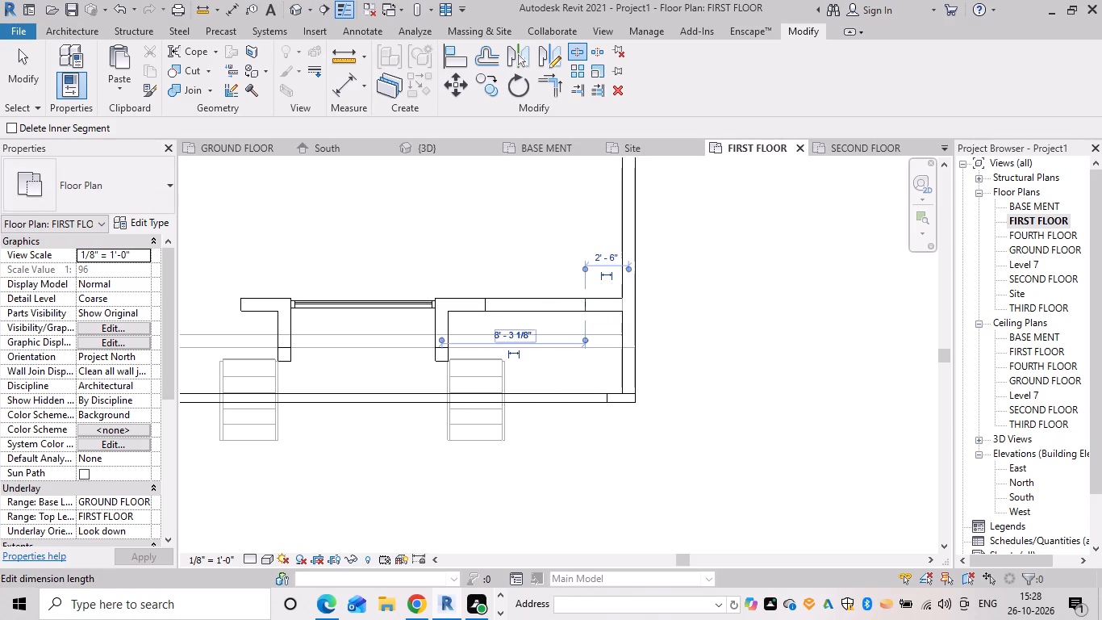
key("Escape")
key("Escape")
left_click(540, 313)
key("Delete")
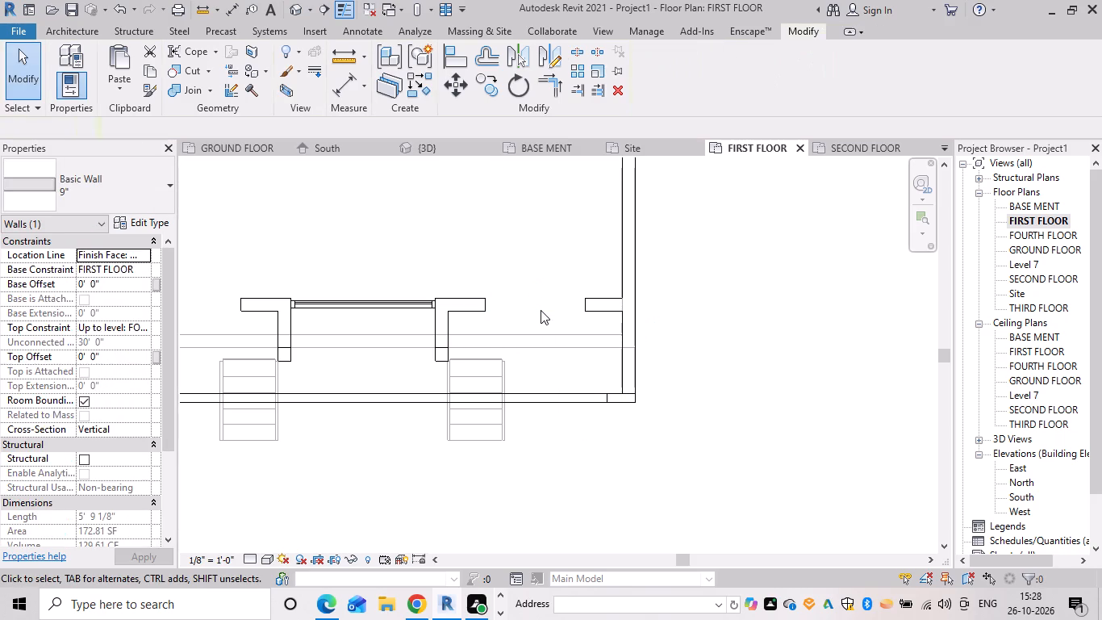
Measure the width of the new opening in the front wall right of the central window.
type("di")
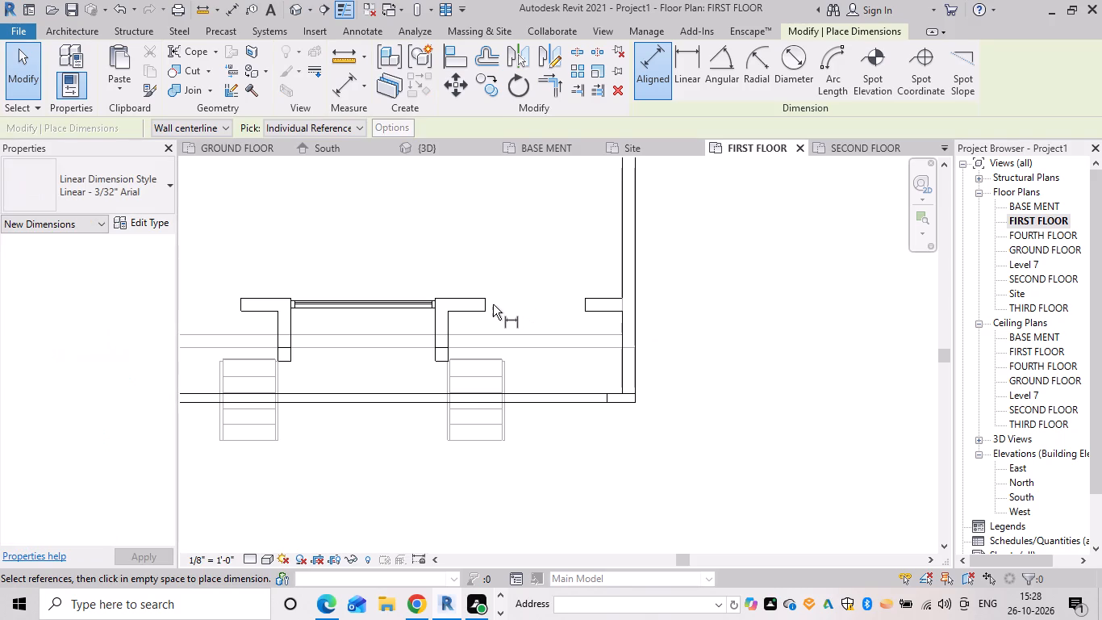
left_click_drag(487, 304, 498, 304)
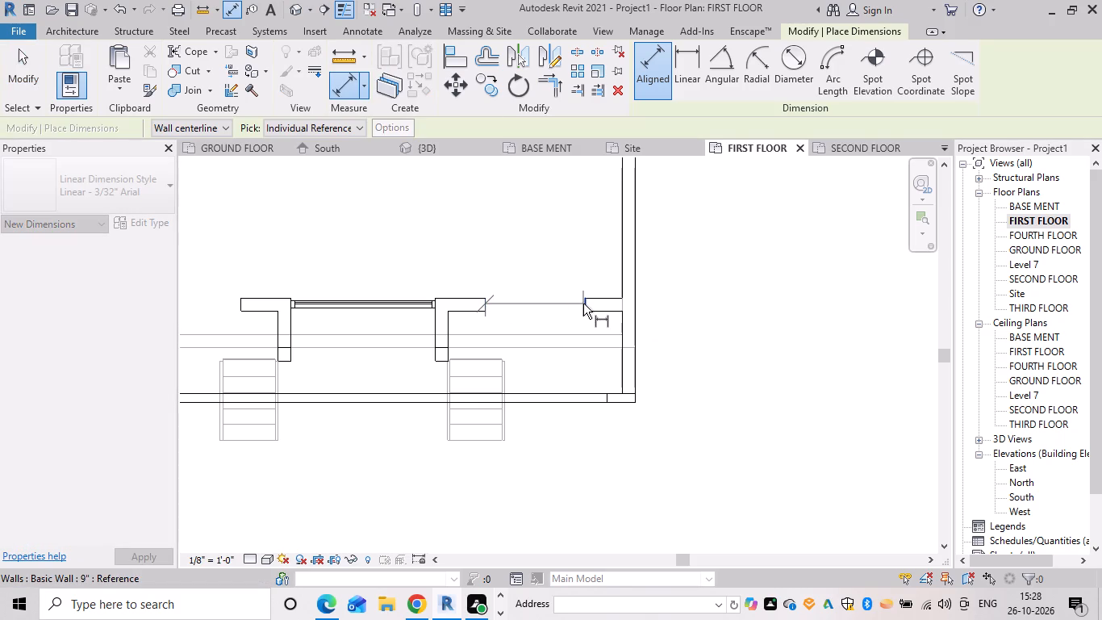
left_click(583, 304)
key("Escape")
key("Escape")
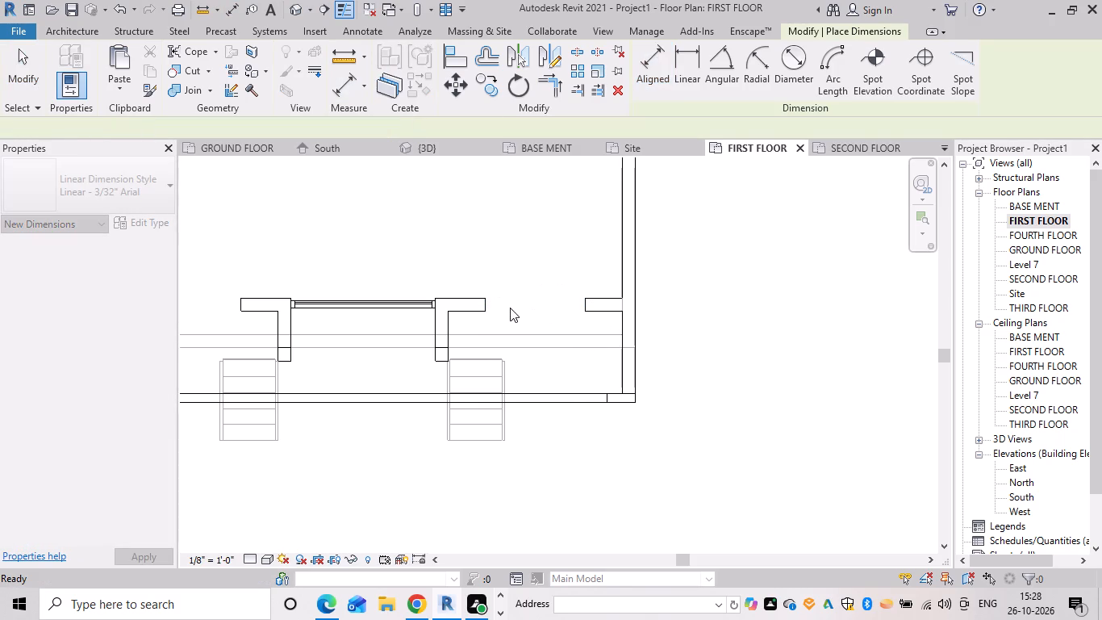
key("Escape")
Set the lengths of the two front wall stubs flanking the opening right of the central window to 2' 4" each.
left_click(486, 304)
scroll(486, 304, "up", 5)
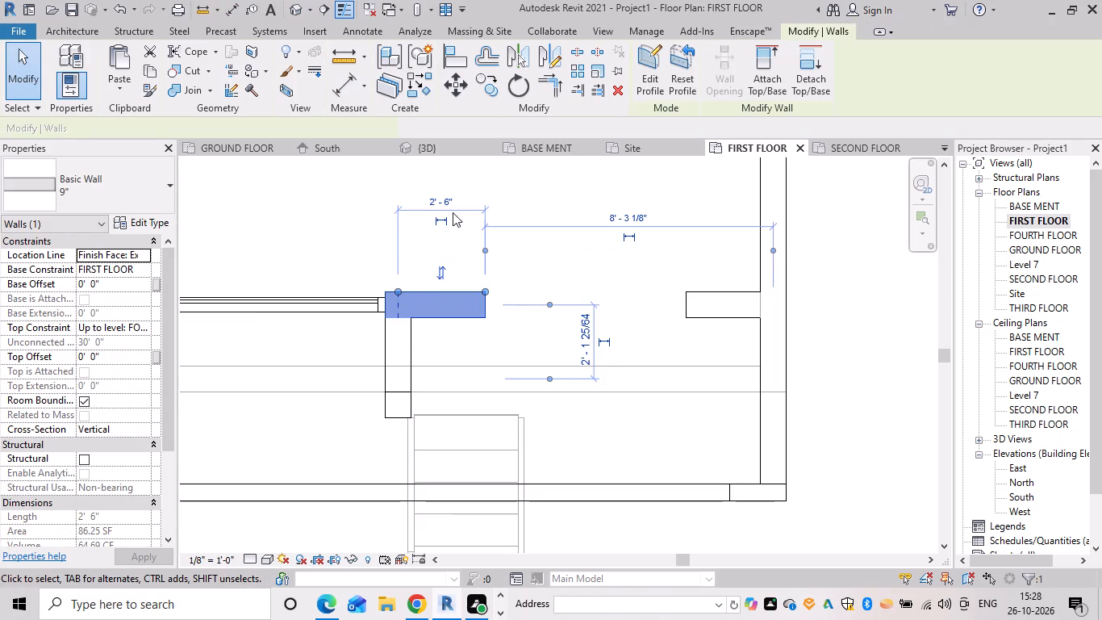
left_click(445, 196)
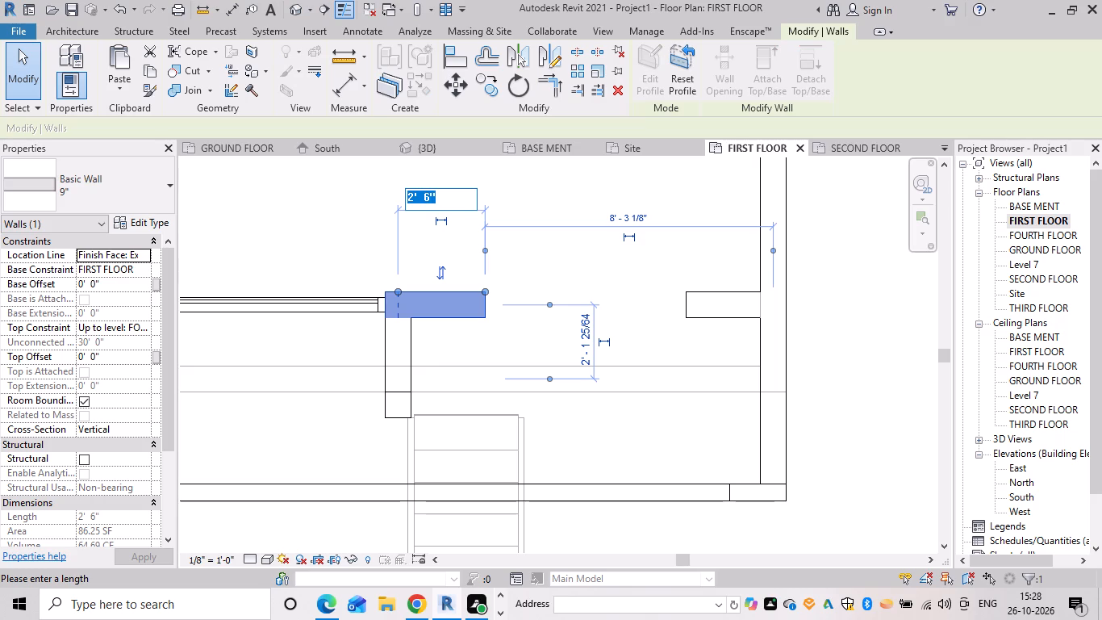
key("BackSpace")
type("2'")
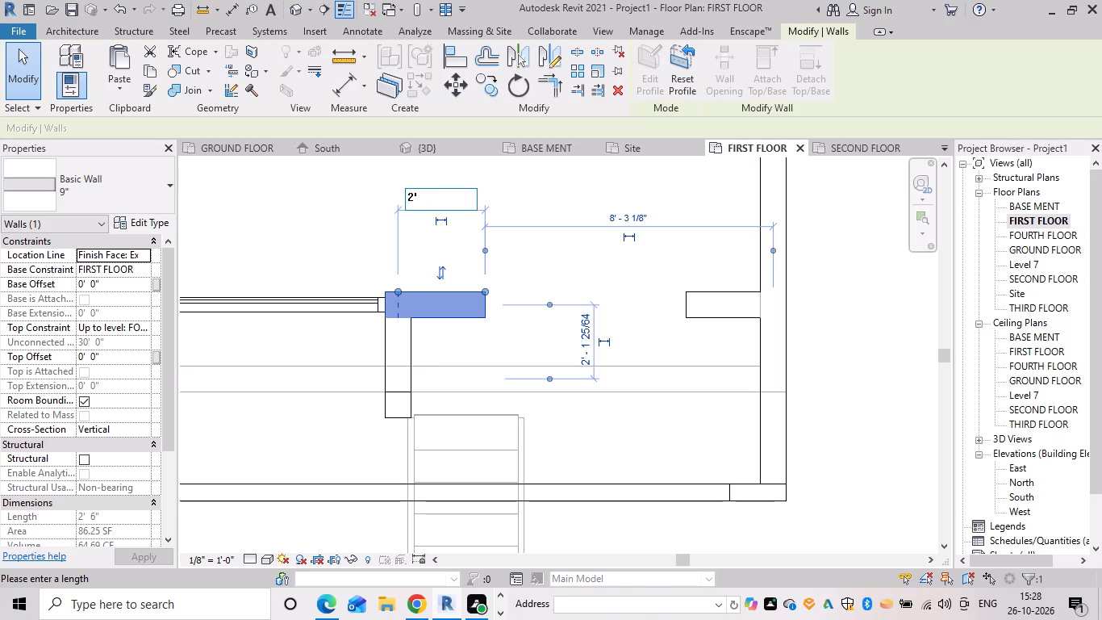
key("4")
key("Return")
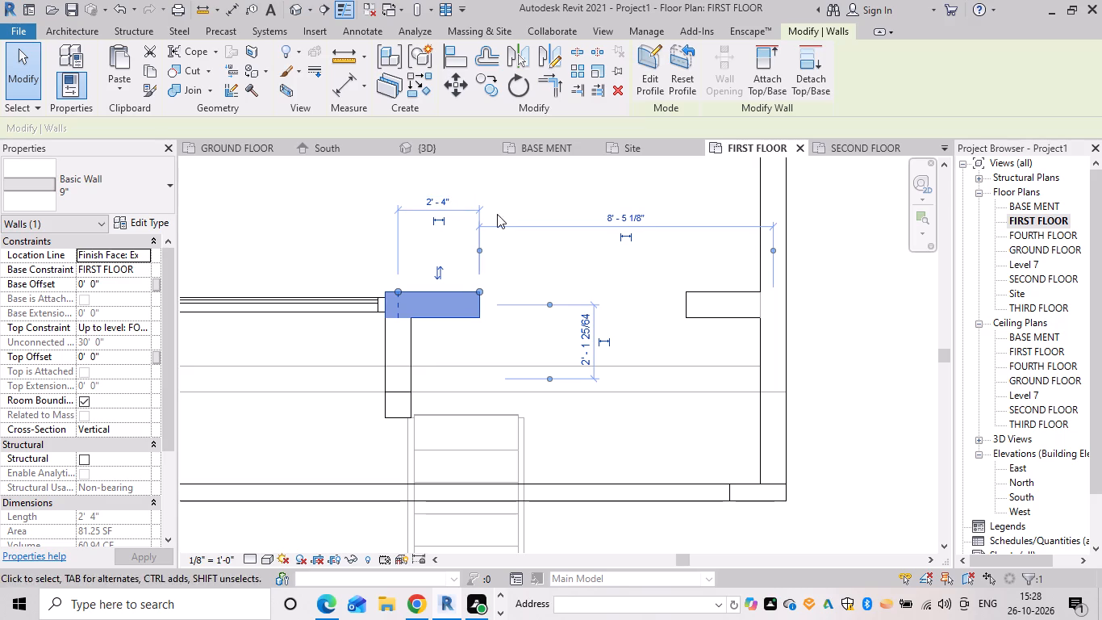
key("Escape")
left_click(711, 320)
left_click(730, 240)
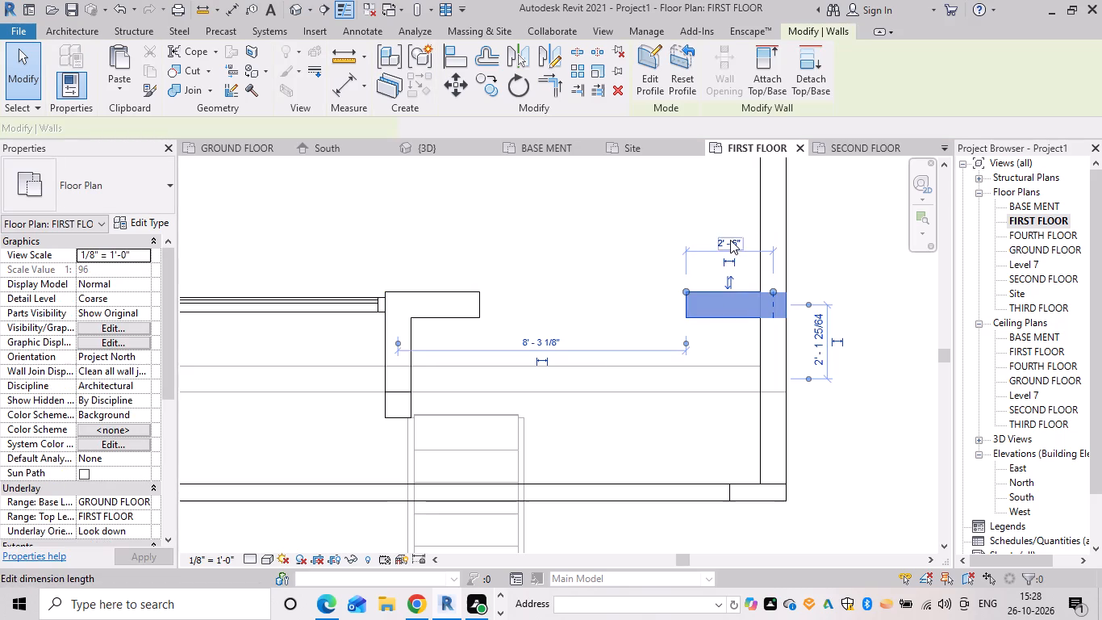
key("BackSpace")
type("2'4\"")
key("Return")
key("Escape")
Measure the width of the resized front wall opening right of the central window.
key("d")
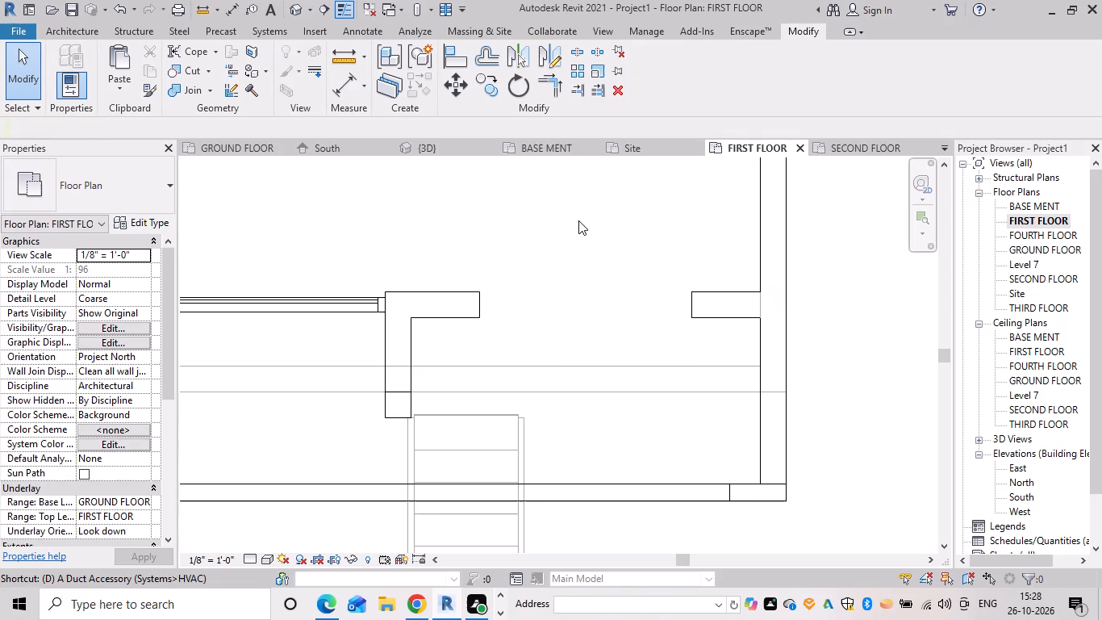
key("i")
left_click_drag(482, 308, 512, 310)
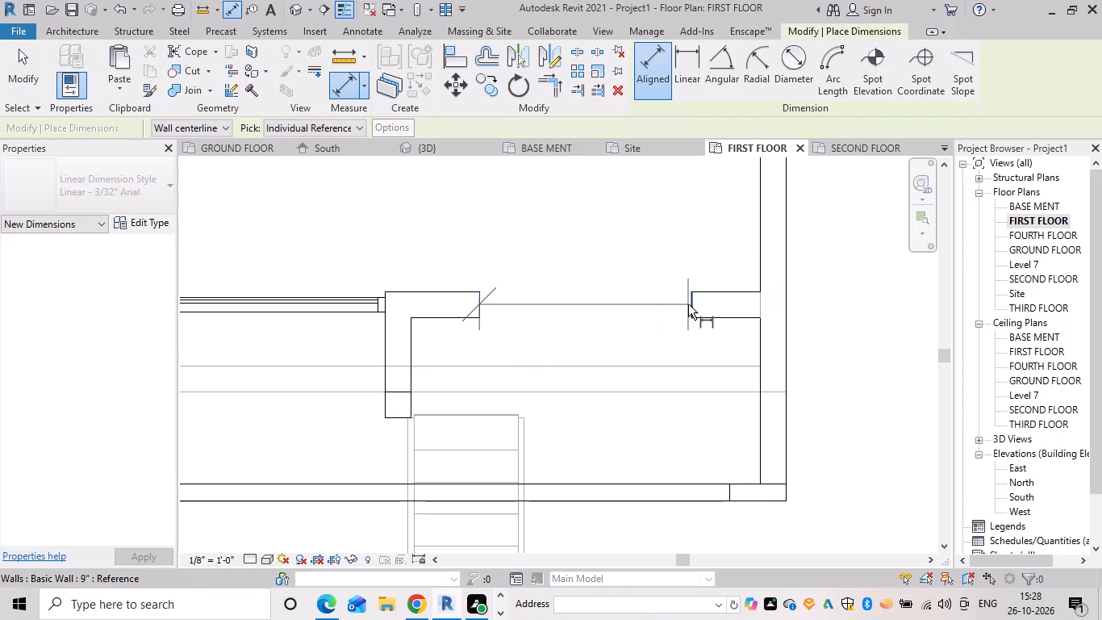
left_click(691, 303)
key("Escape")
scroll(640, 291, "down", 5)
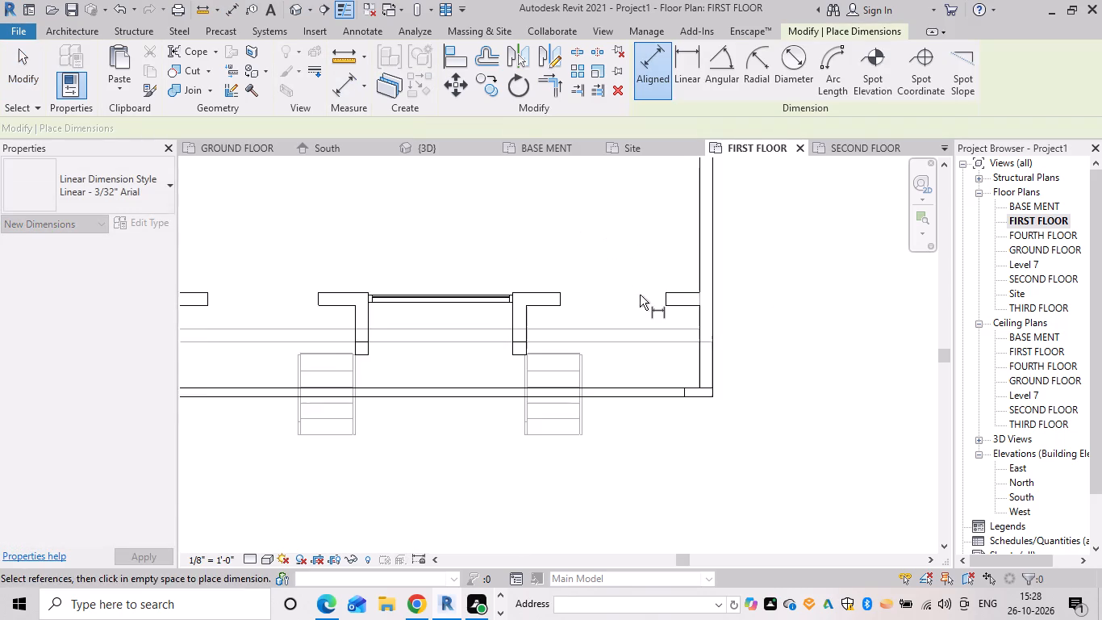
scroll(564, 304, "down", 3)
middle_click_drag(564, 304, 637, 295)
key("Escape")
Draw Storefront curtain walls, 10' high from FIRST FLOOR, across the front wall openings on both sides of the central window.
type("wa")
scroll(396, 280, "up", 10)
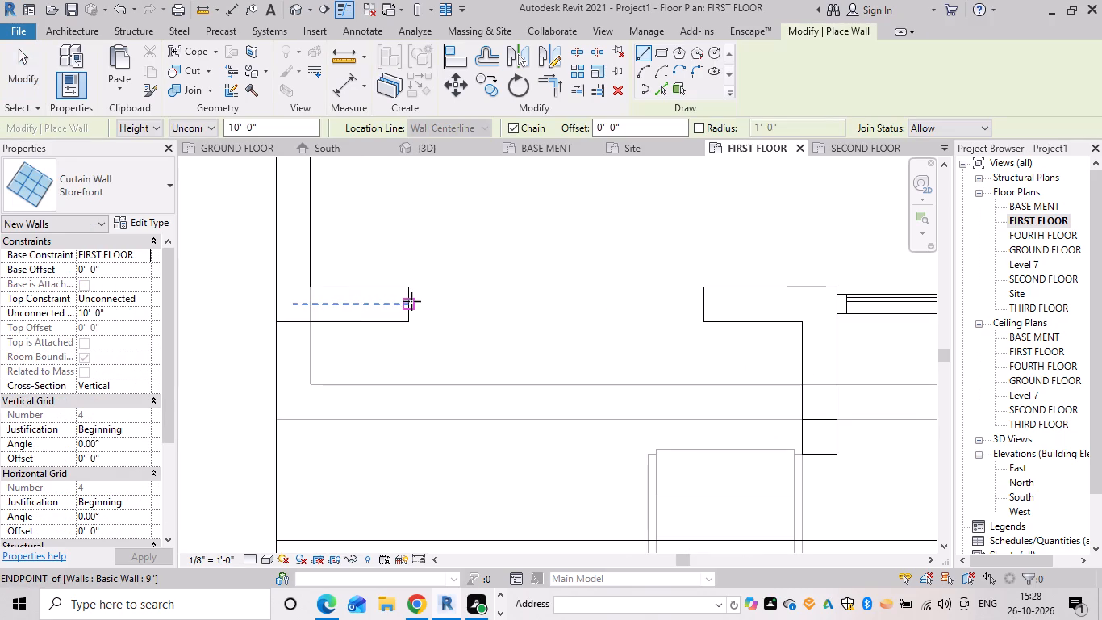
left_click_drag(410, 303, 449, 303)
left_click(703, 304)
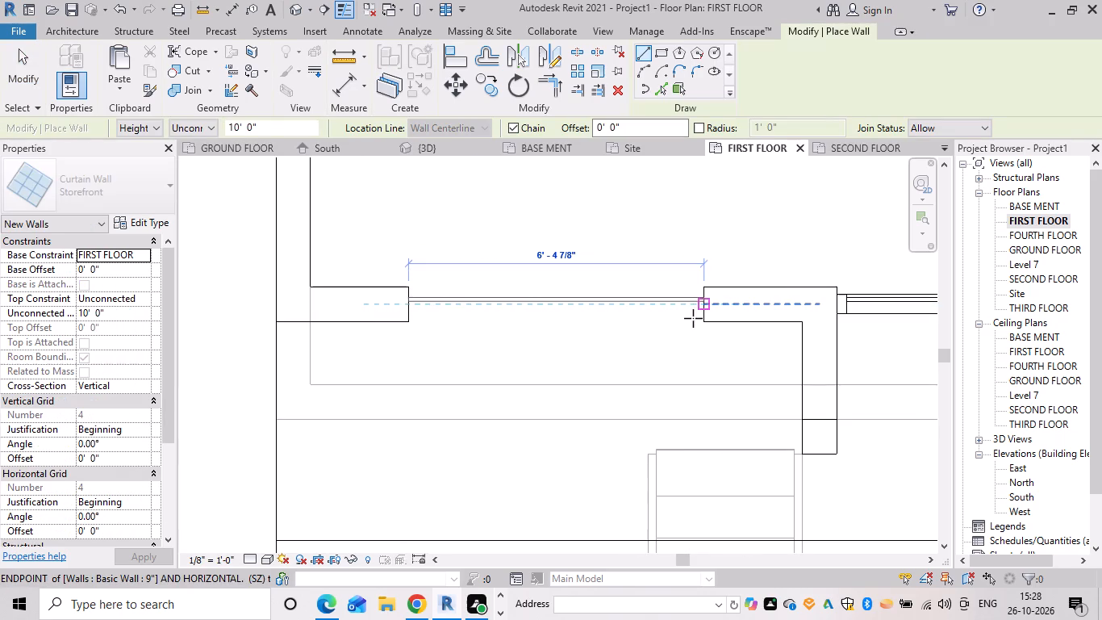
middle_click_drag(692, 318, 339, 318)
middle_click_drag(830, 315, 291, 315)
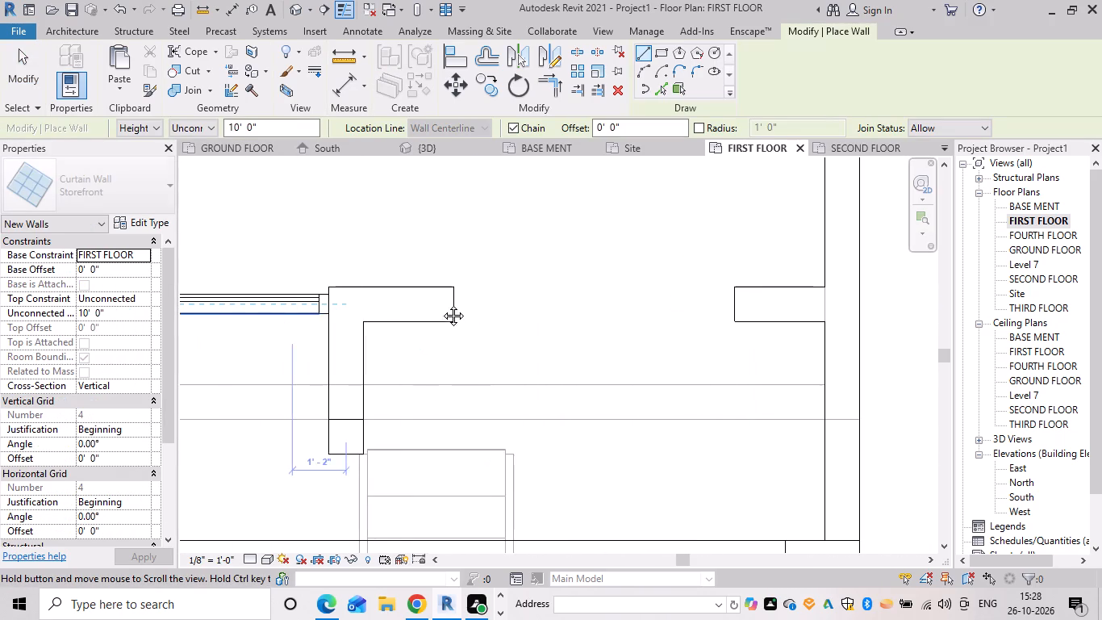
left_click_drag(457, 302, 487, 305)
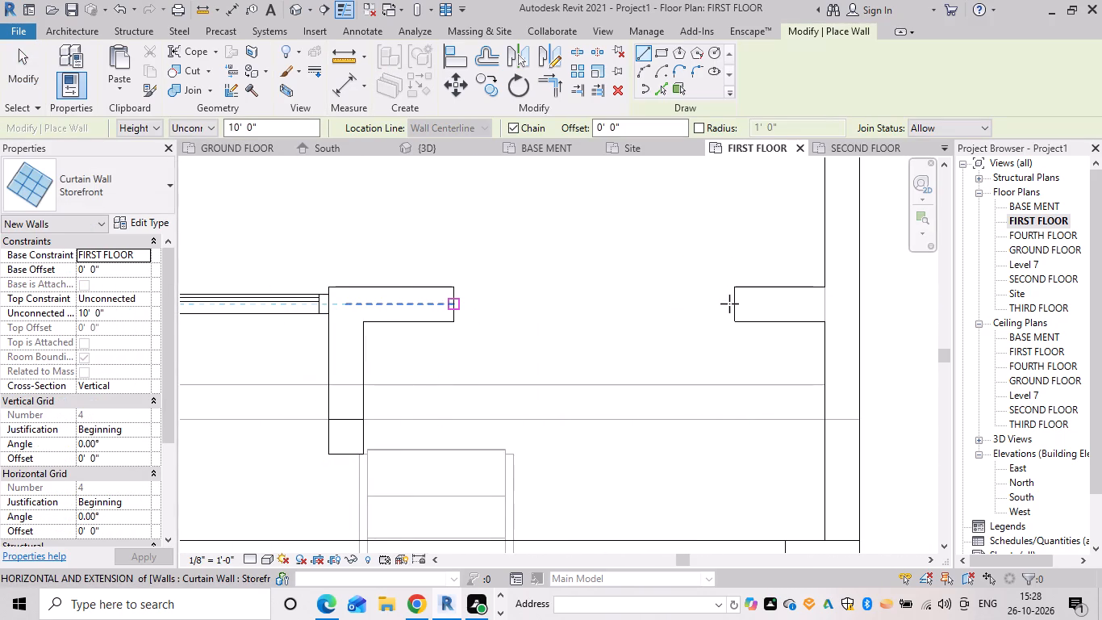
left_click(734, 305)
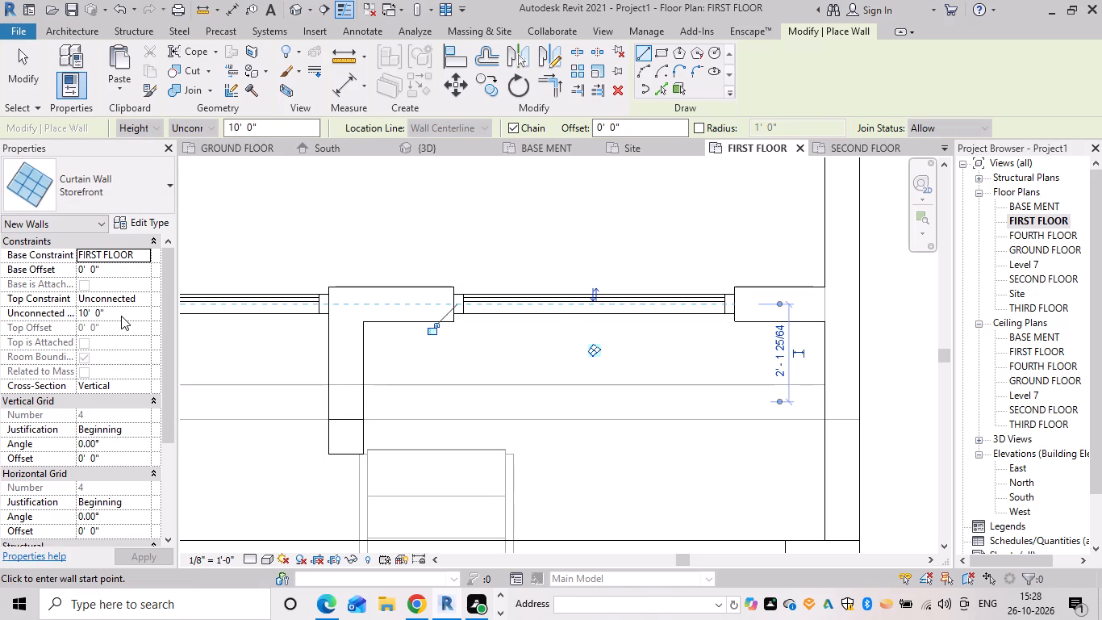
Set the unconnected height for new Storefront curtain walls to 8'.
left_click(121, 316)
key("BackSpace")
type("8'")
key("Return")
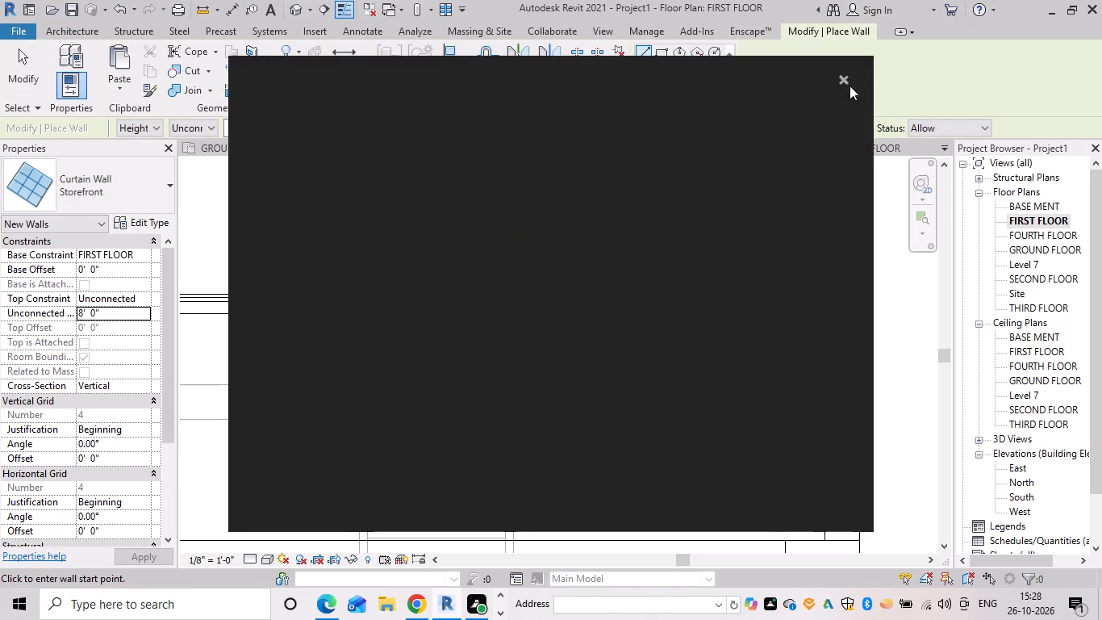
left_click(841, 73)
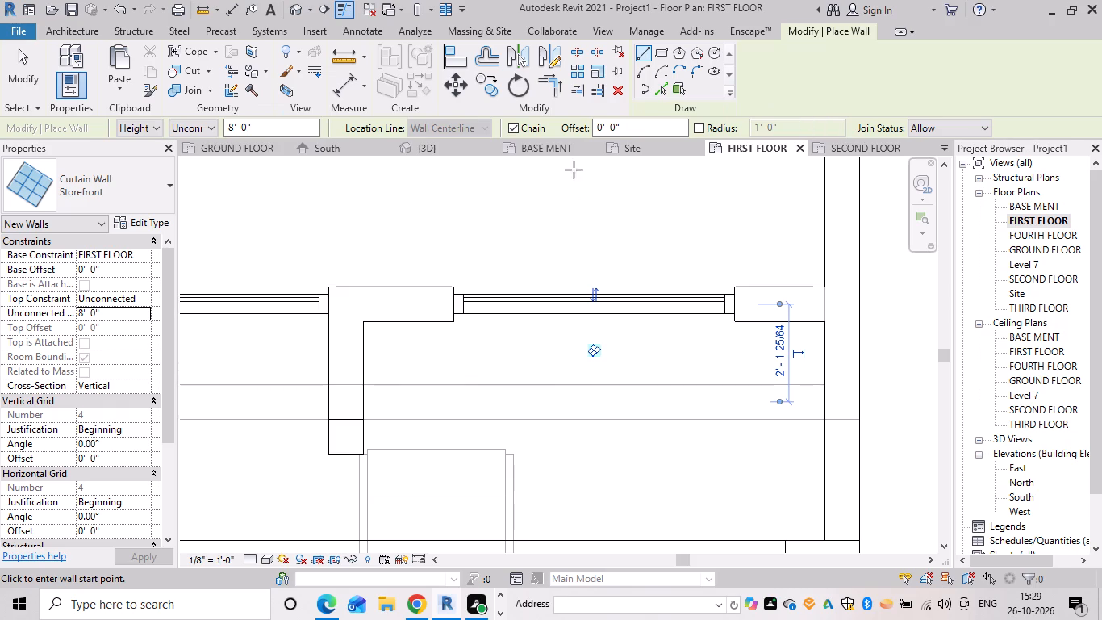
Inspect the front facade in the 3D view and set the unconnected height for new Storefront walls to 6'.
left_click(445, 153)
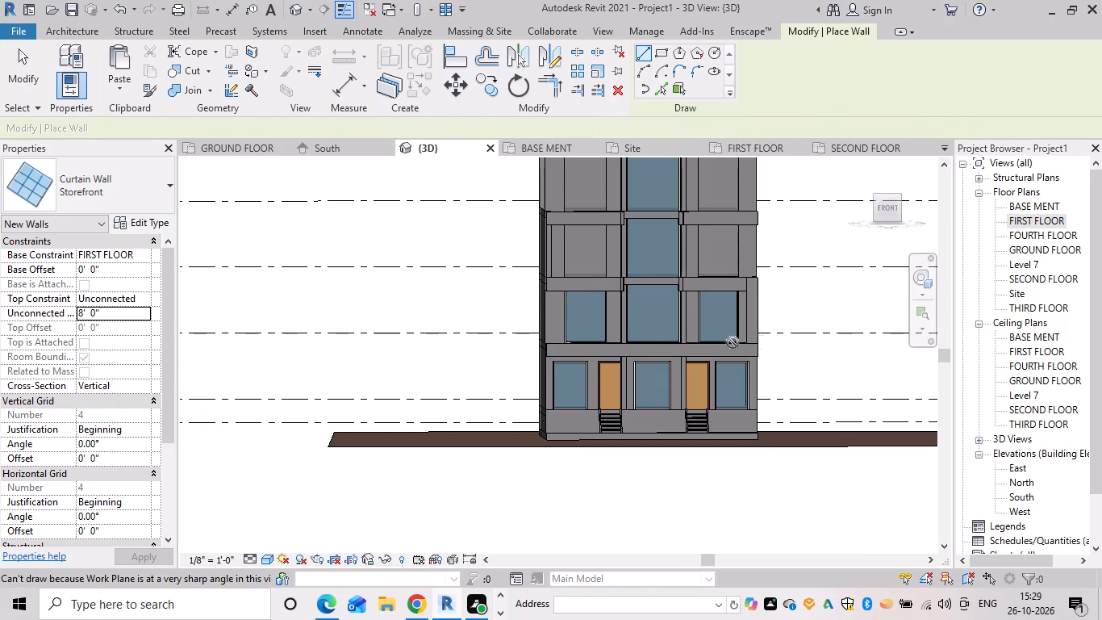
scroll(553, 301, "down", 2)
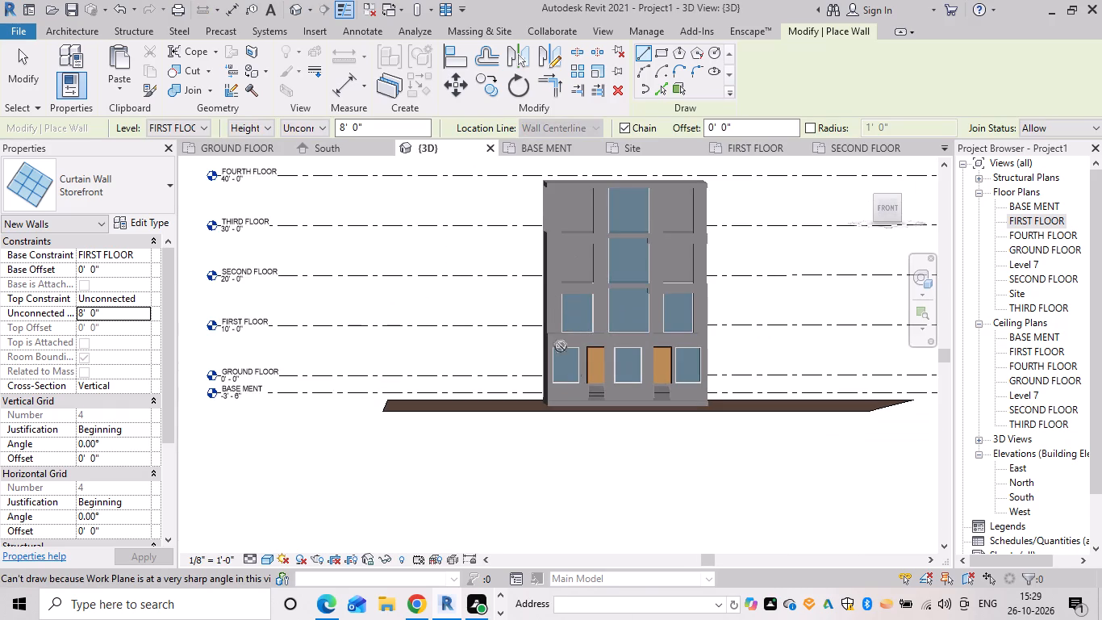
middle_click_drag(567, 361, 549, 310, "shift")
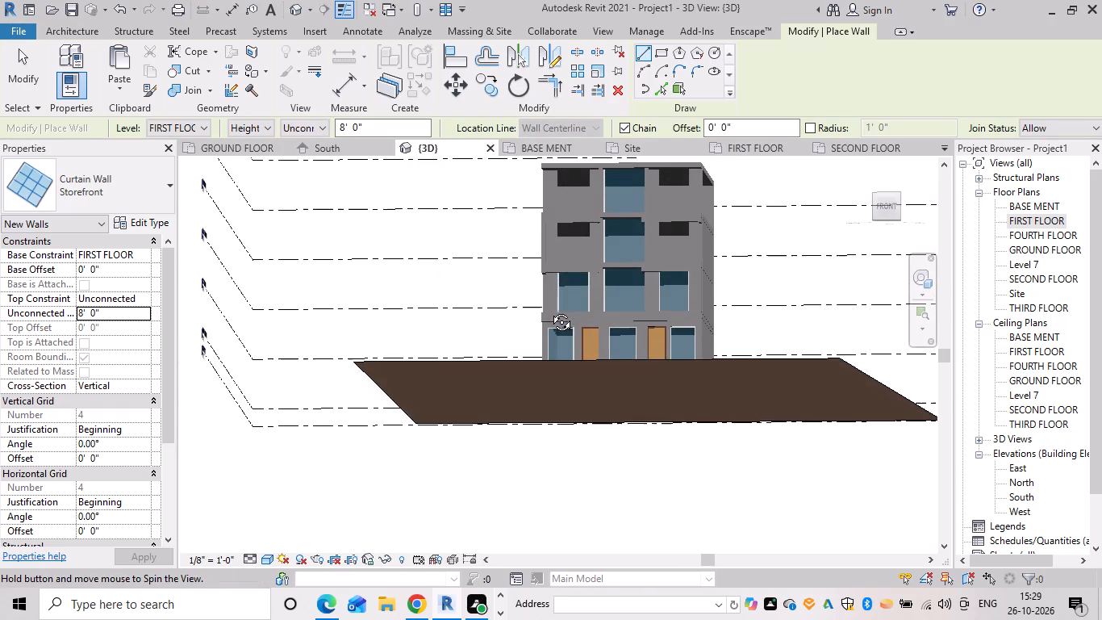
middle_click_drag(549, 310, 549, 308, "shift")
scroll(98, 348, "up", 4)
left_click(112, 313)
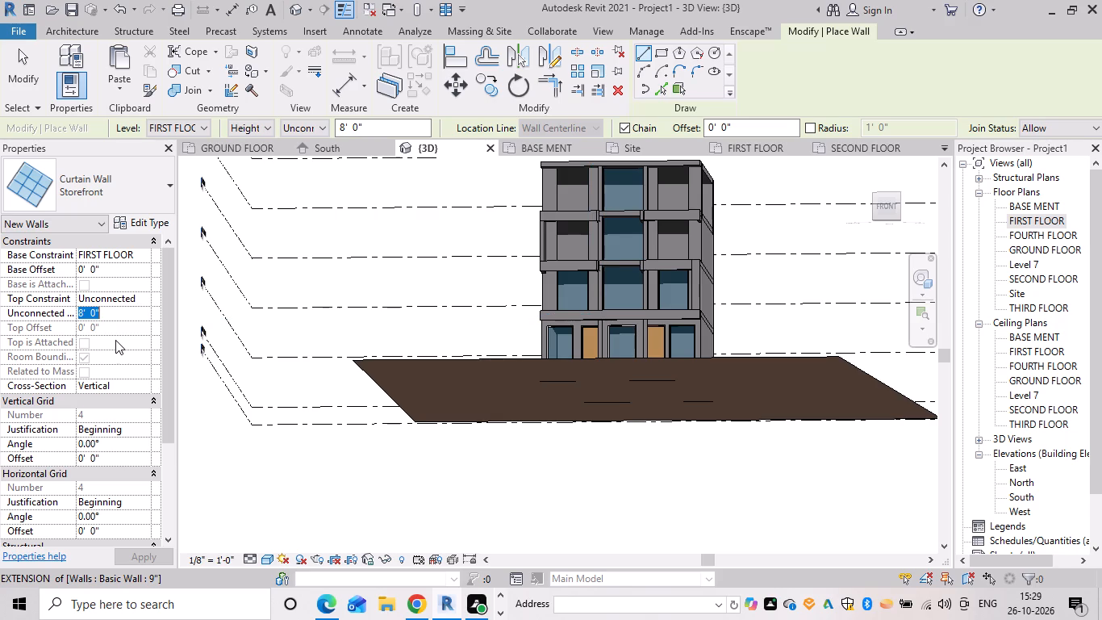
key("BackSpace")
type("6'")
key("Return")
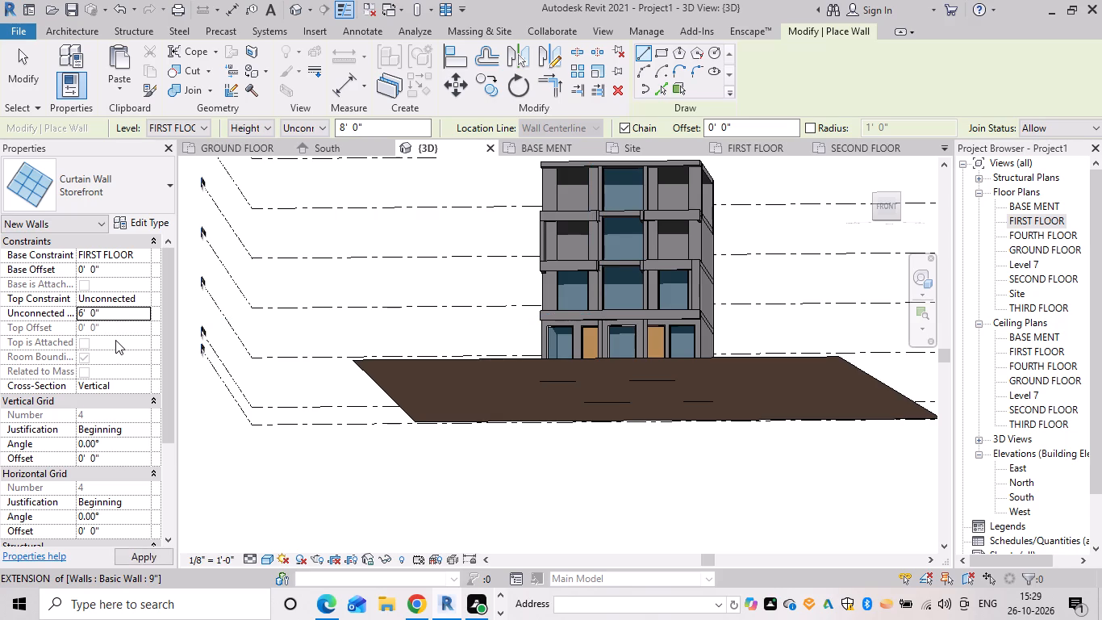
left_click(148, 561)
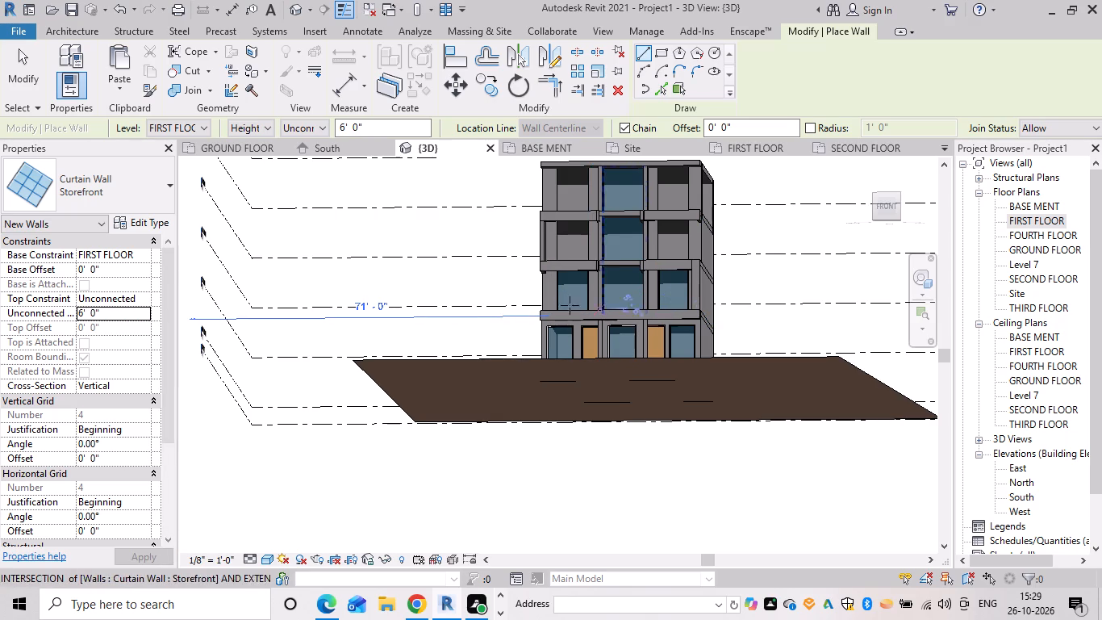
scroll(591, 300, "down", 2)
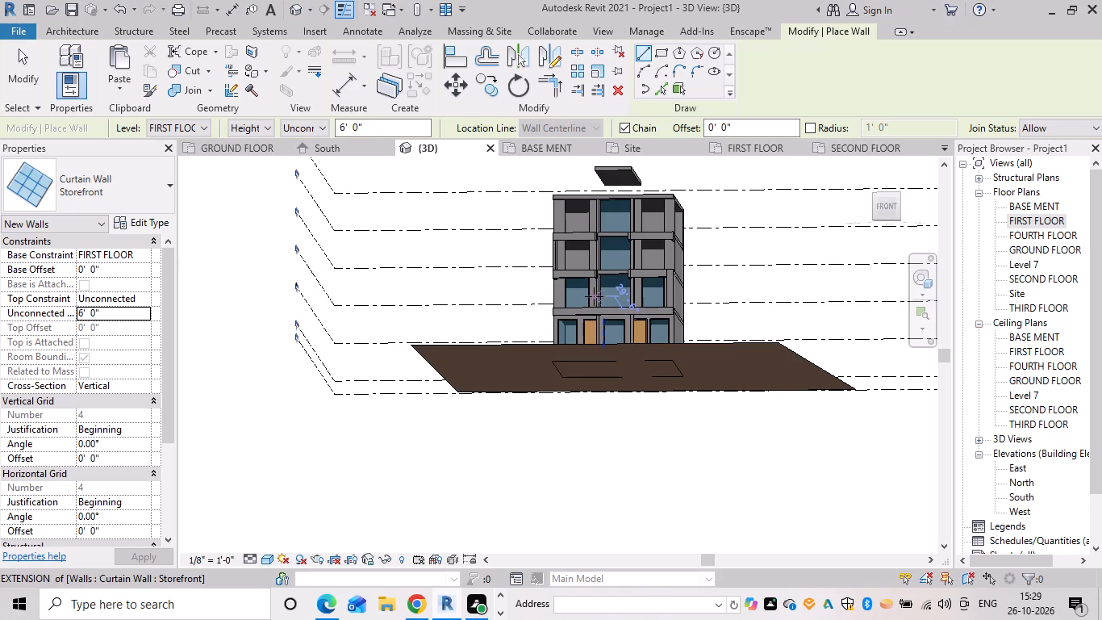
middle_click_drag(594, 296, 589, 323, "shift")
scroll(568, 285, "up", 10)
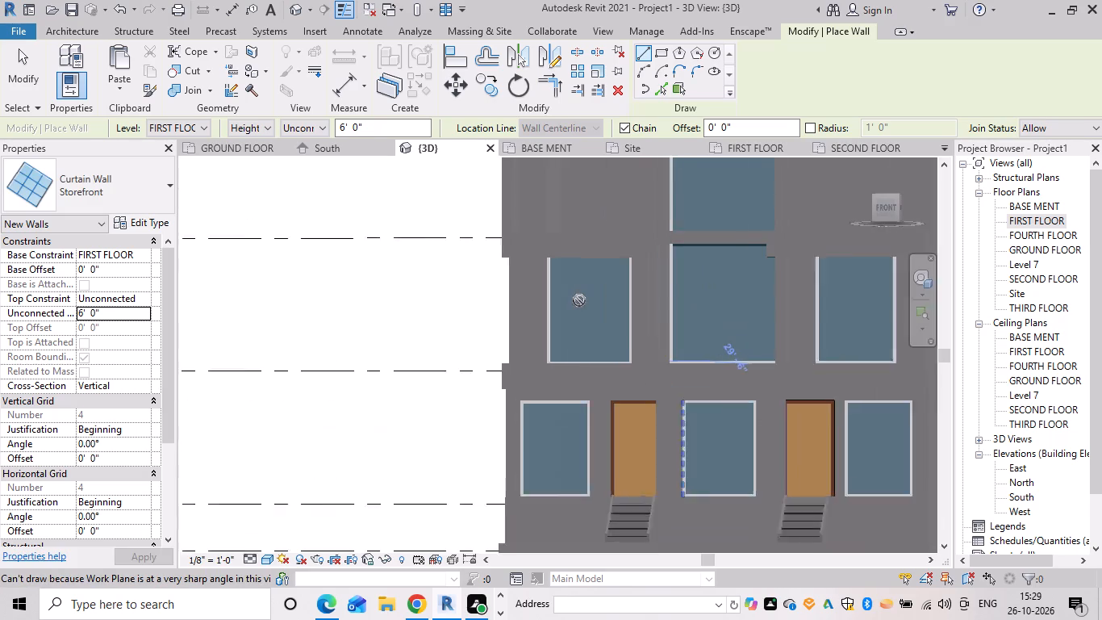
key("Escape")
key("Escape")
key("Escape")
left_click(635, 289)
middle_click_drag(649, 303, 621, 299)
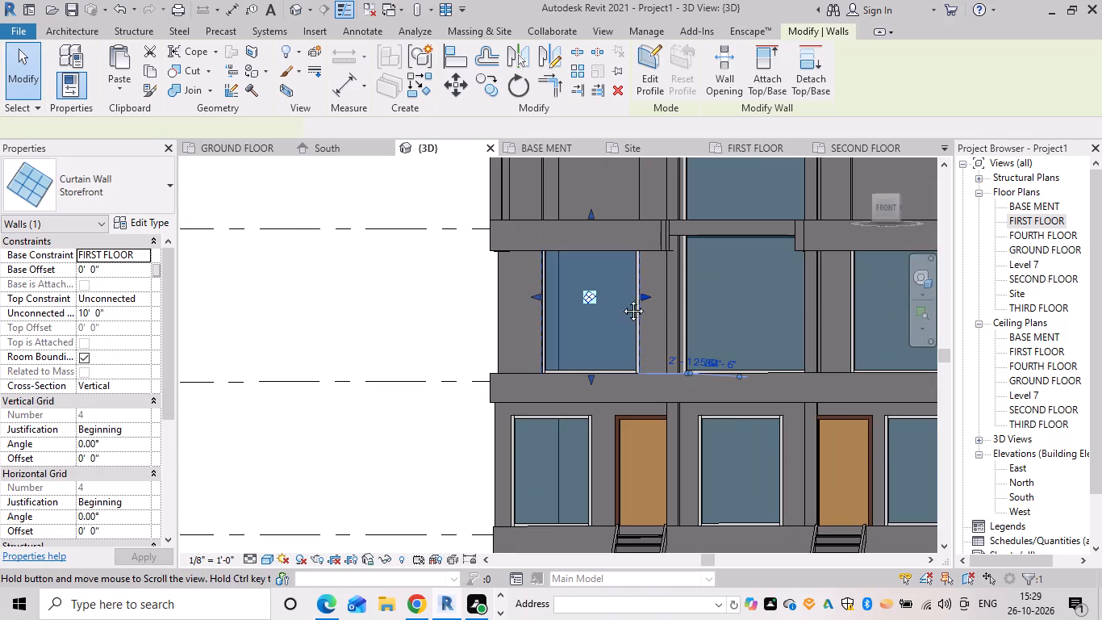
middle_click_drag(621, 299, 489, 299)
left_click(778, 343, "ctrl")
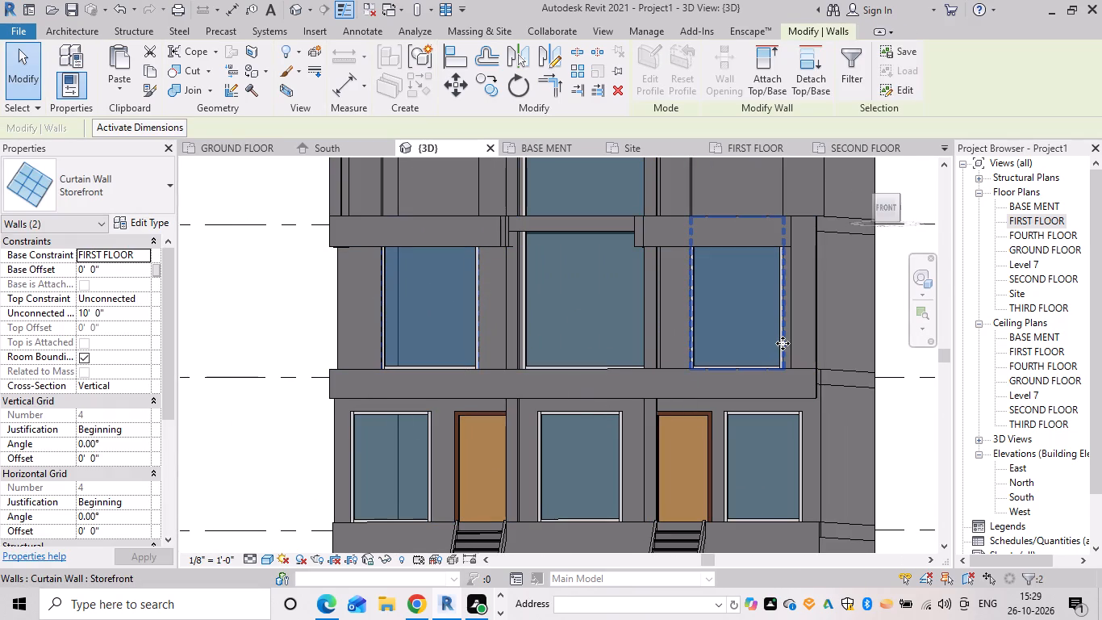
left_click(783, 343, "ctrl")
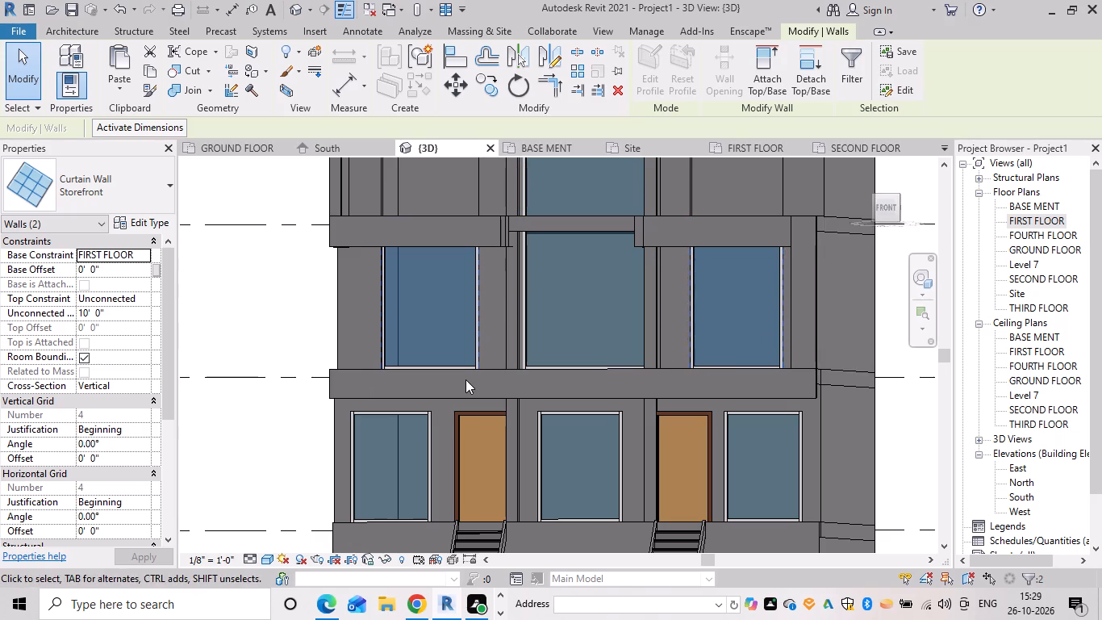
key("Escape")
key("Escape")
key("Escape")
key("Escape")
Select both first-floor curtain walls beside the central window and set their unconnected height to 6'.
left_click(474, 337, "ctrl")
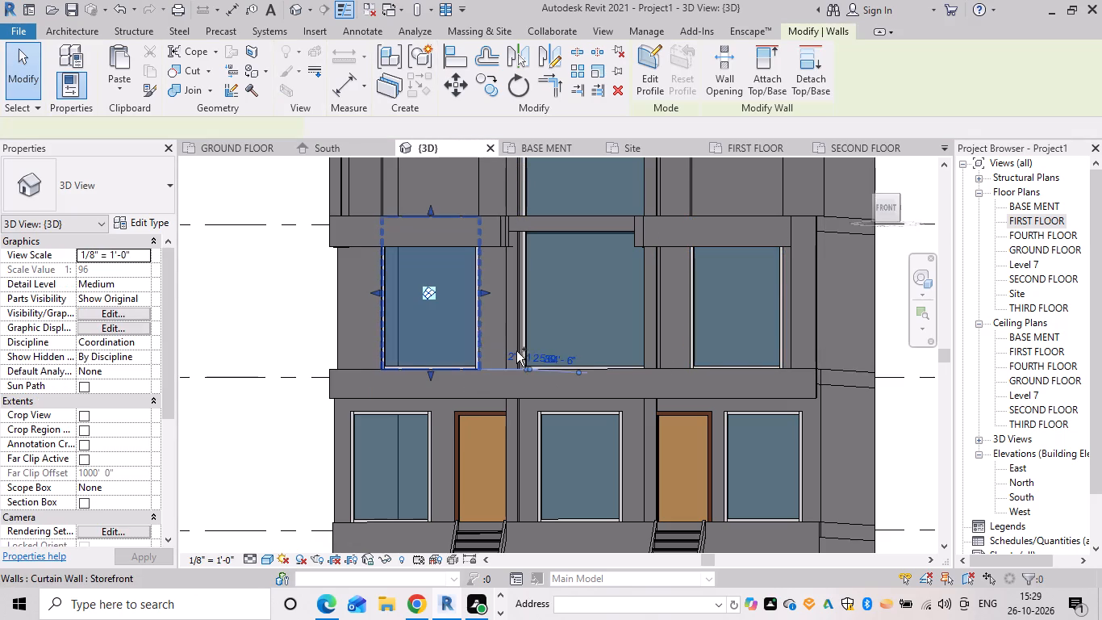
left_click(765, 364, "ctrl")
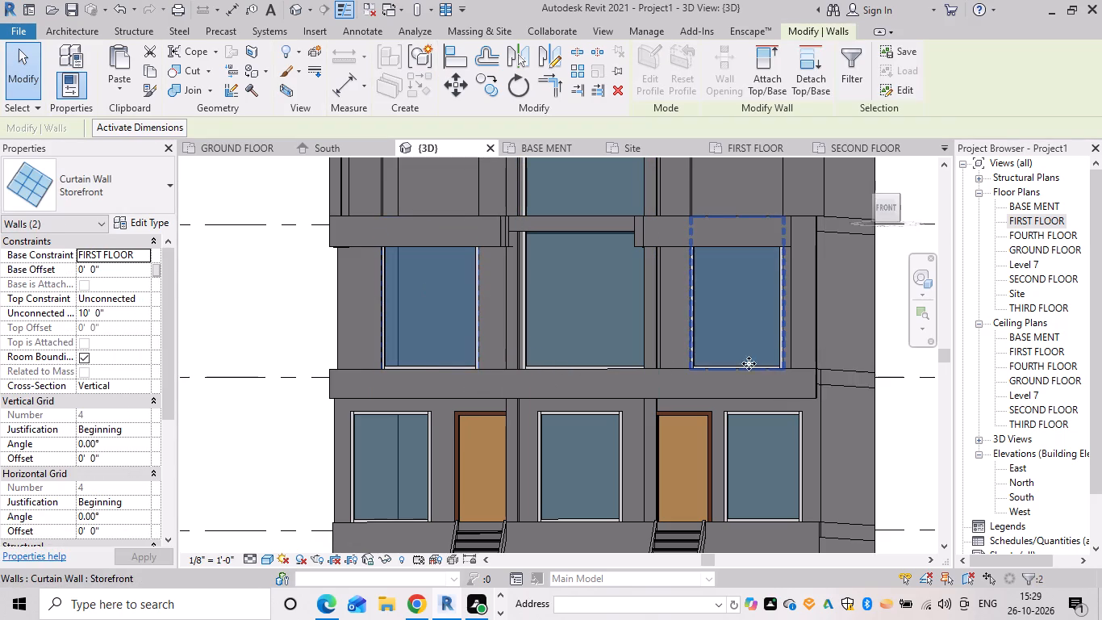
left_click(123, 321)
left_click(141, 315)
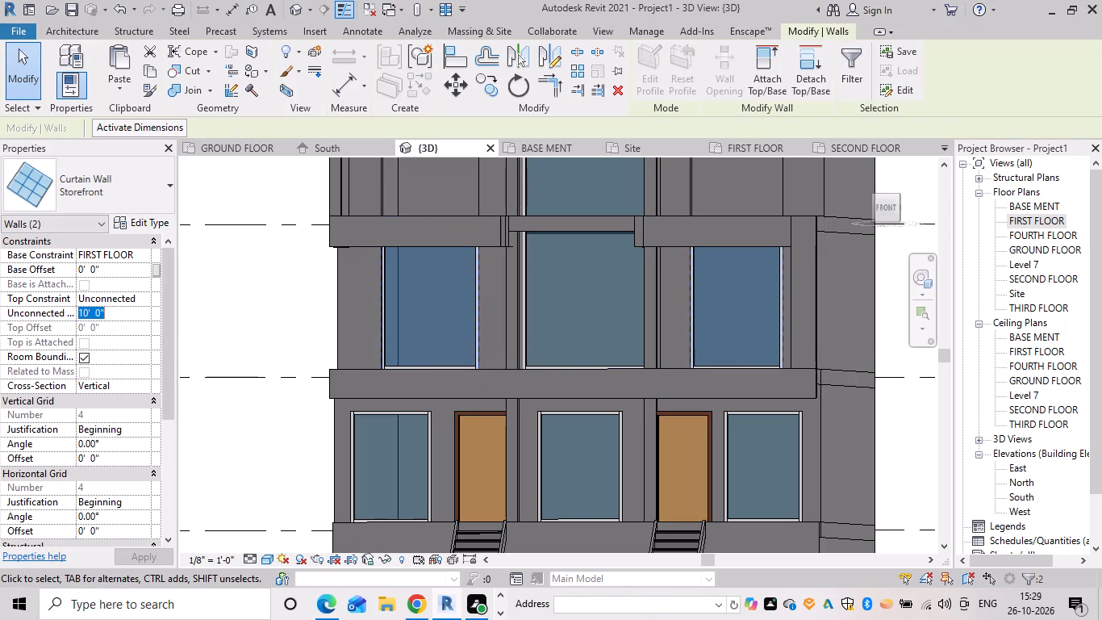
key("BackSpace")
type("6'")
key("Return")
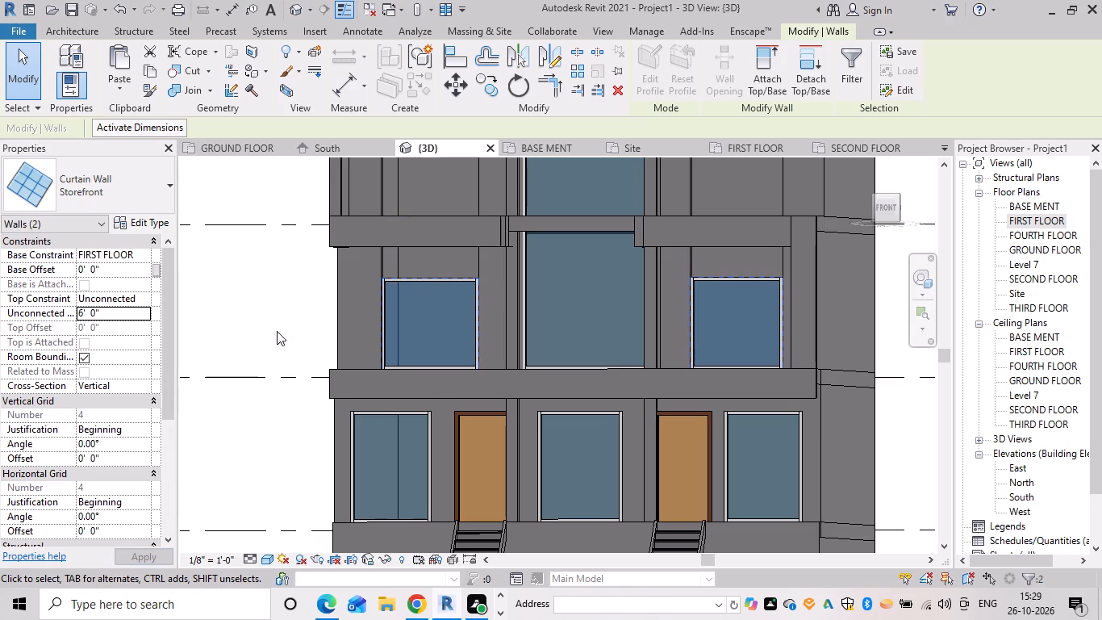
Set the unconnected height of the two selected first-floor curtain walls to 7'.
left_click(113, 311)
key("BackSpace")
type("7'")
key("Return")
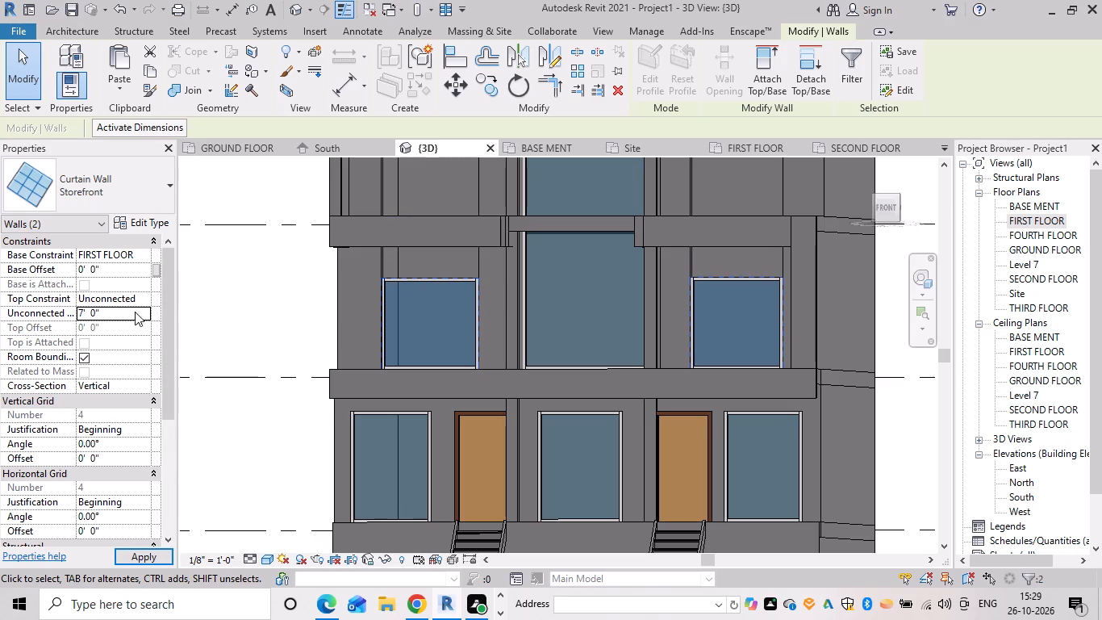
scroll(211, 294, "down", 1)
middle_click_drag(208, 294, 243, 304, "shift")
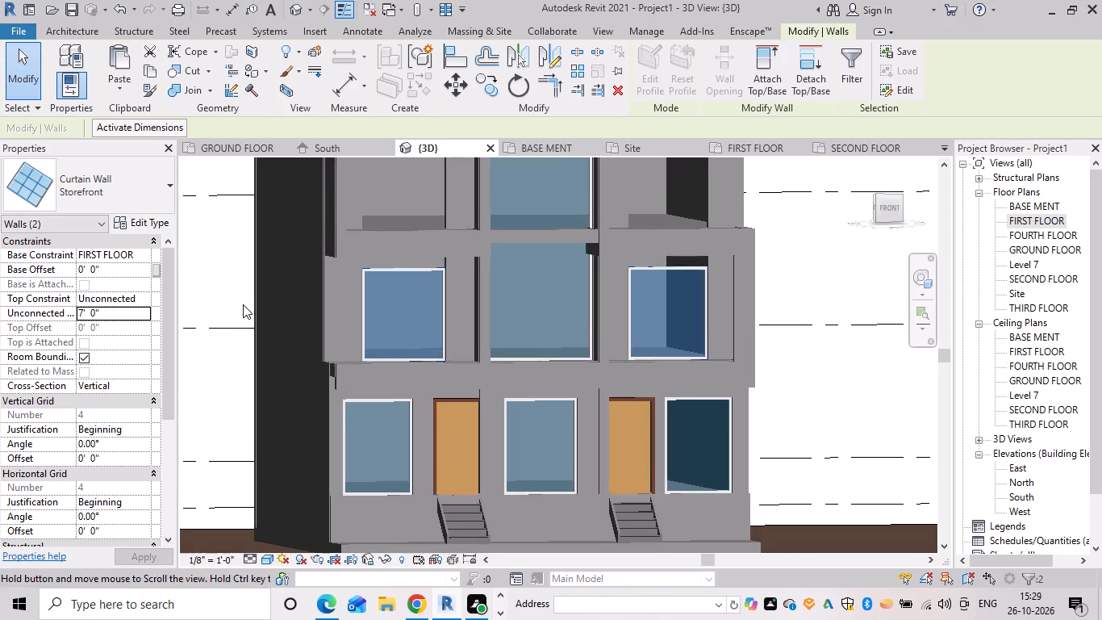
middle_click_drag(467, 300, 453, 291, "shift")
key("Escape")
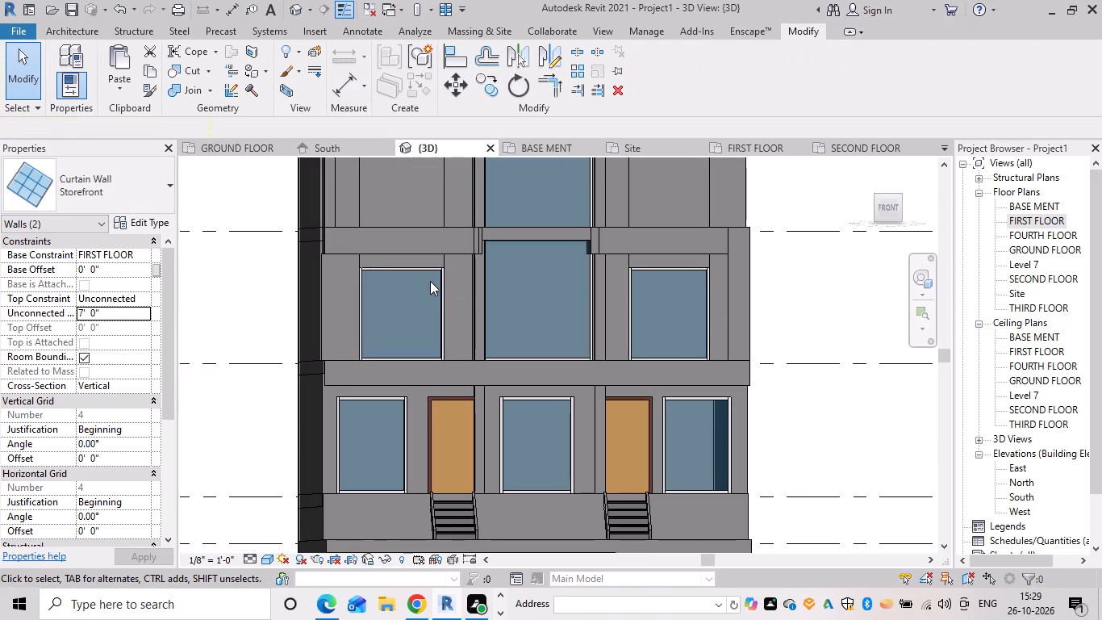
Trim together the wall segments flanking each of the two first-floor side windows to close the wall gaps around them.
key("t")
key("r")
left_click_drag(357, 260, 369, 261)
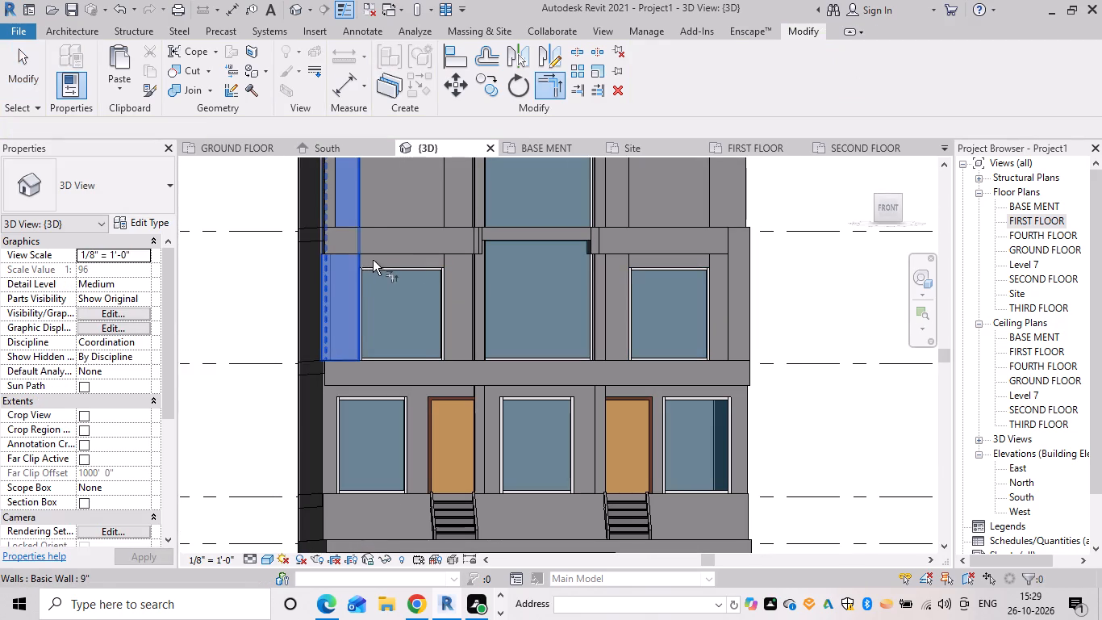
left_click(439, 204)
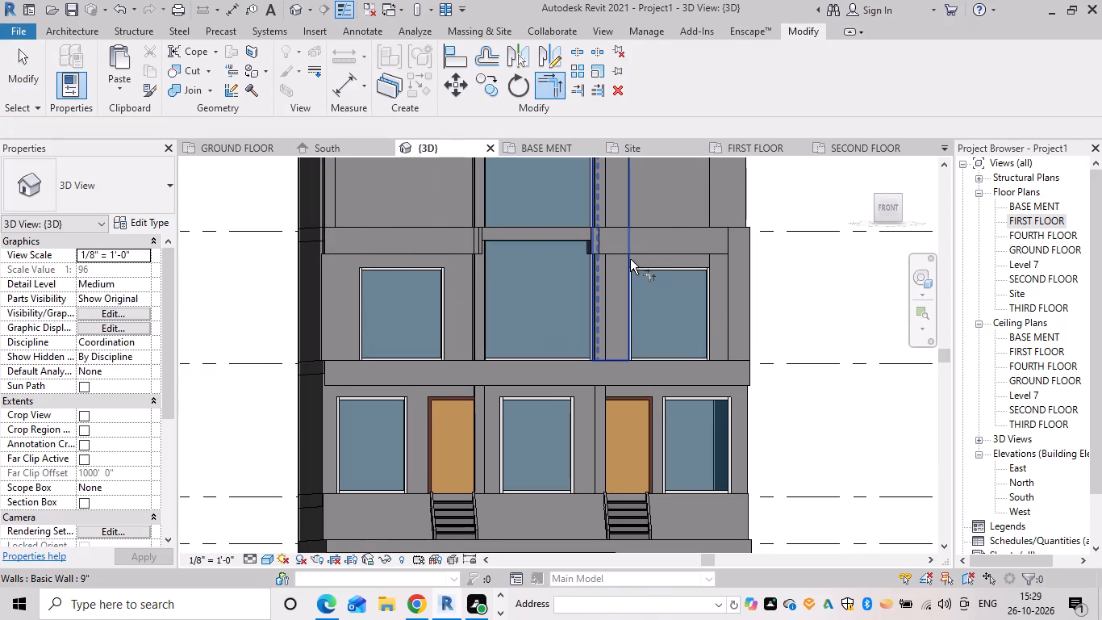
left_click(630, 259)
left_click(708, 192)
scroll(697, 240, "down", 4)
key("Escape")
key("Escape")
key("Escape")
key("Escape")
key("Escape")
key("Escape")
key("Escape")
key("Escape")
key("Escape")
key("Escape")
key("Escape")
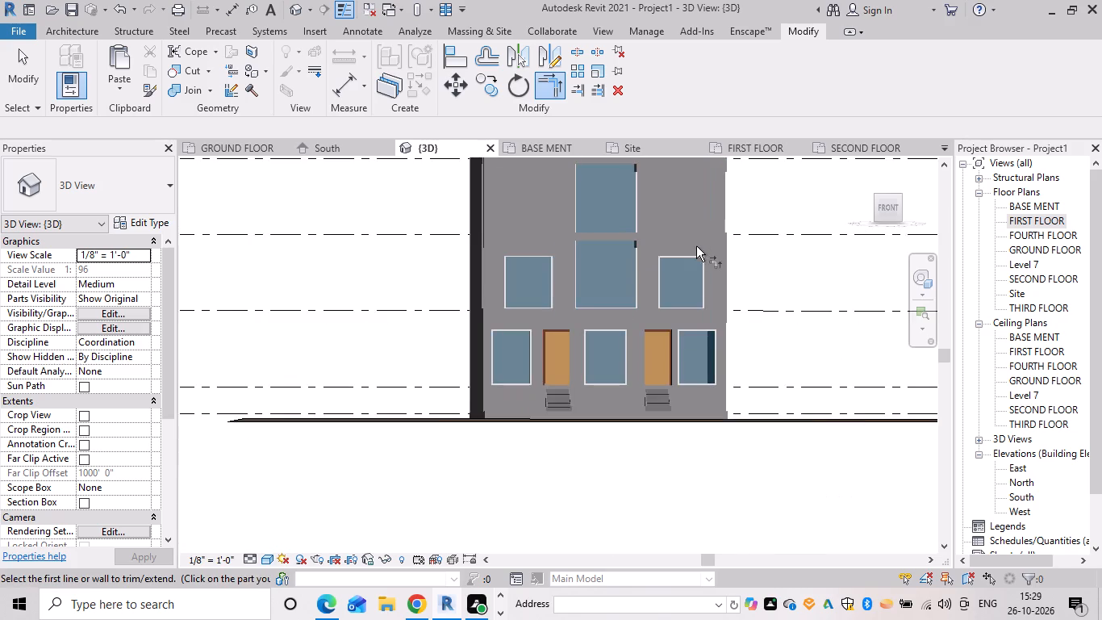
Set the top constraint of the building's right-hand side wall above the first floor to Up to level: FOURTH FLOOR.
middle_click_drag(691, 246, 660, 244)
scroll(686, 274, "down", 3)
middle_click_drag(681, 265, 666, 270, "shift")
scroll(678, 268, "down", 4)
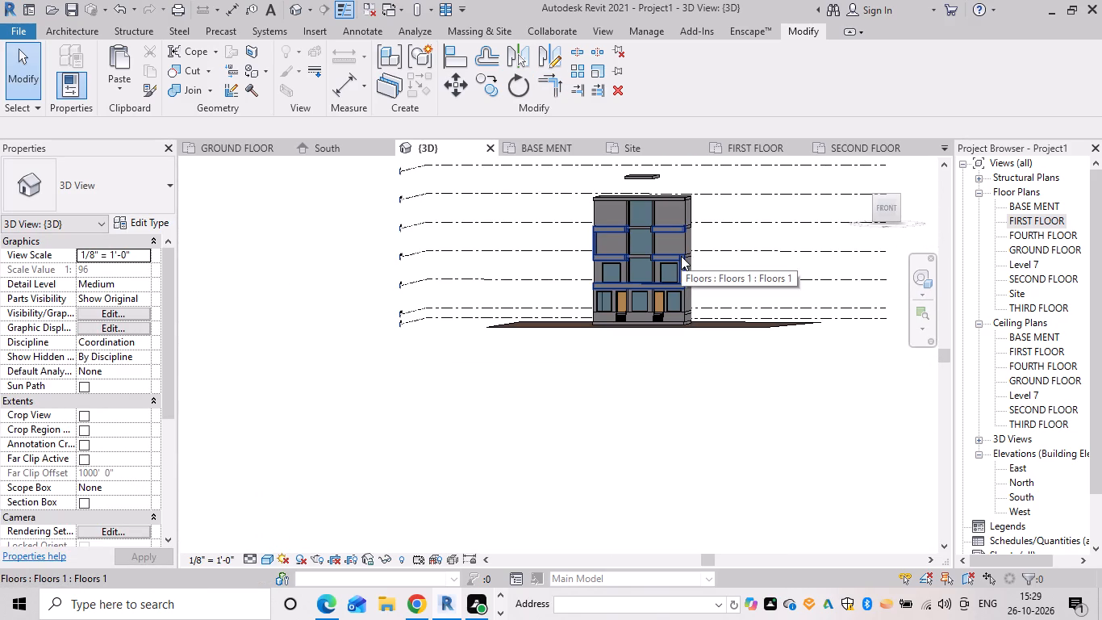
scroll(681, 255, "down", 1)
middle_click_drag(704, 262, 652, 308, "shift")
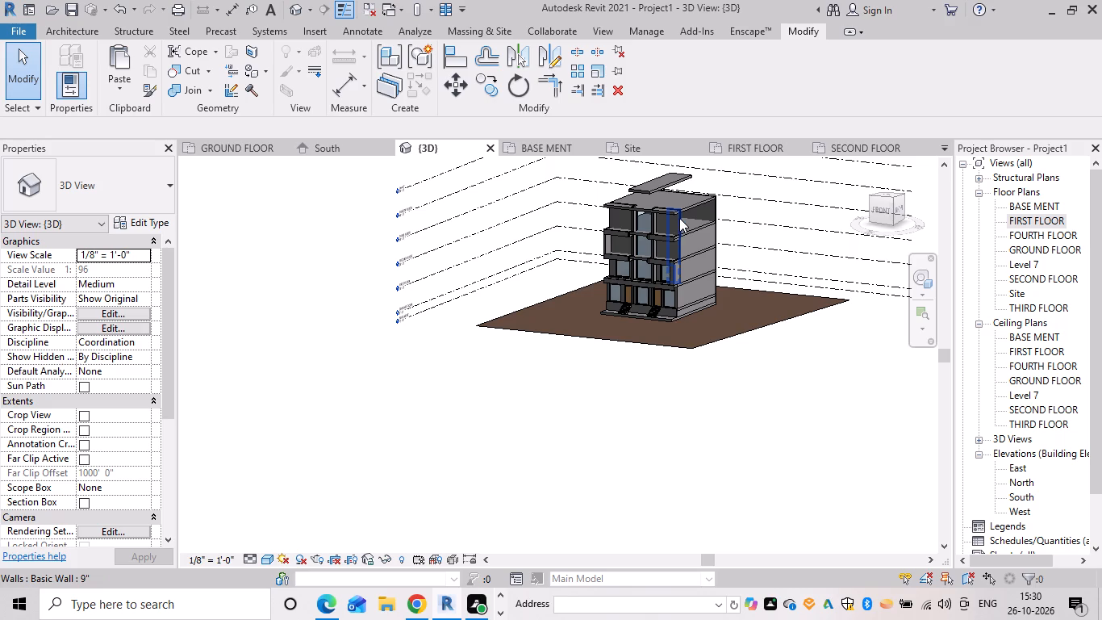
scroll(717, 229, "up", 4)
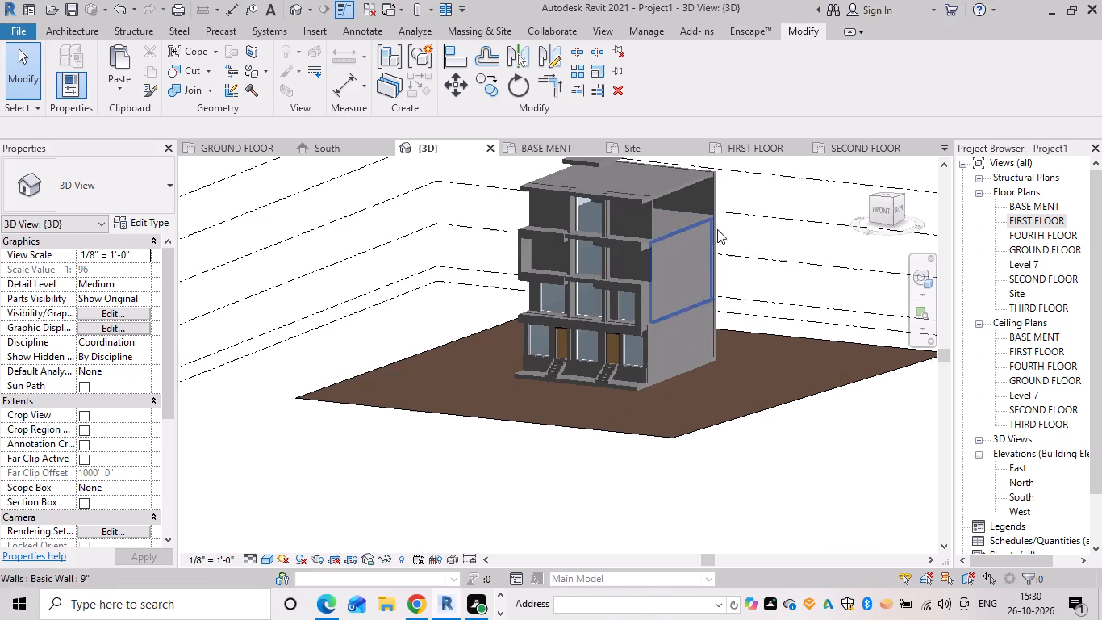
scroll(716, 238, "up", 1, "shift")
middle_click_drag(712, 237, 614, 270, "shift")
scroll(631, 253, "up", 5)
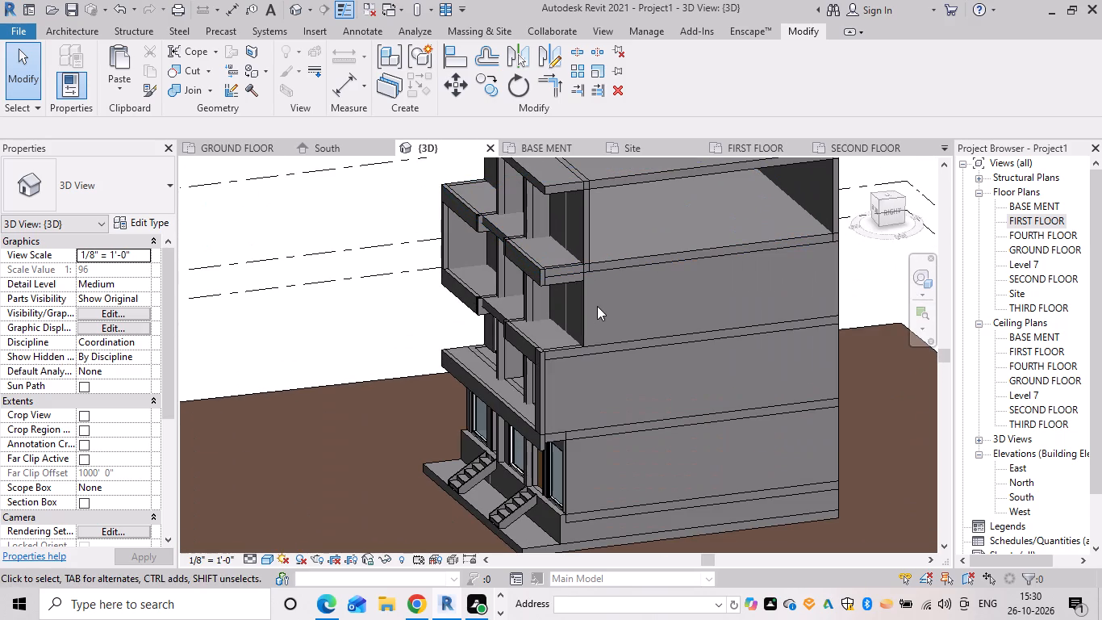
left_click(592, 313)
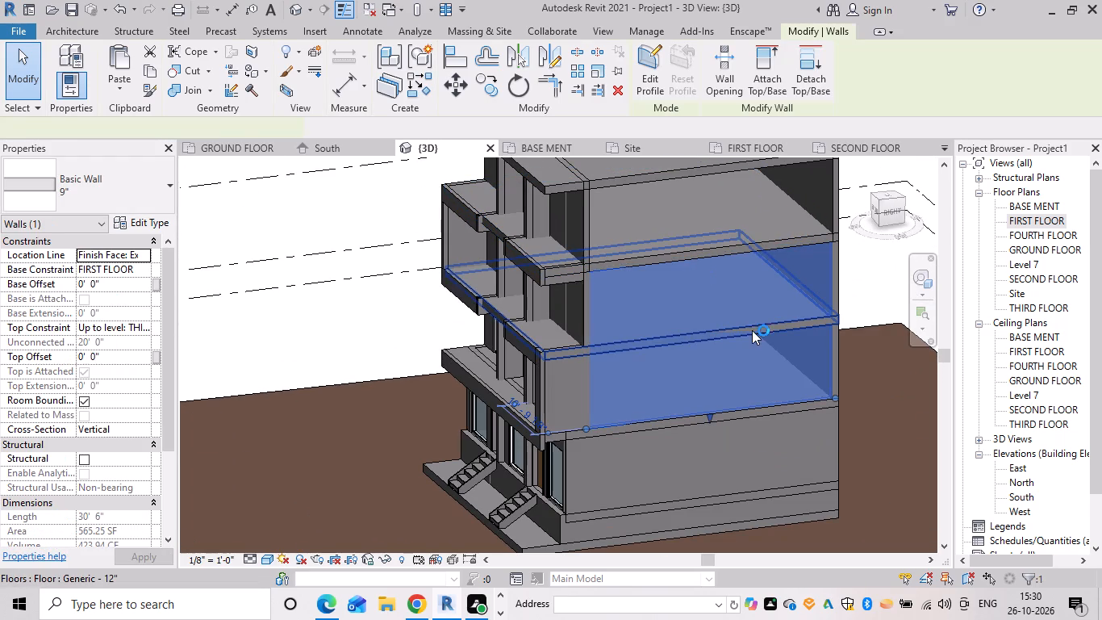
middle_click_drag(753, 333, 722, 266, "shift")
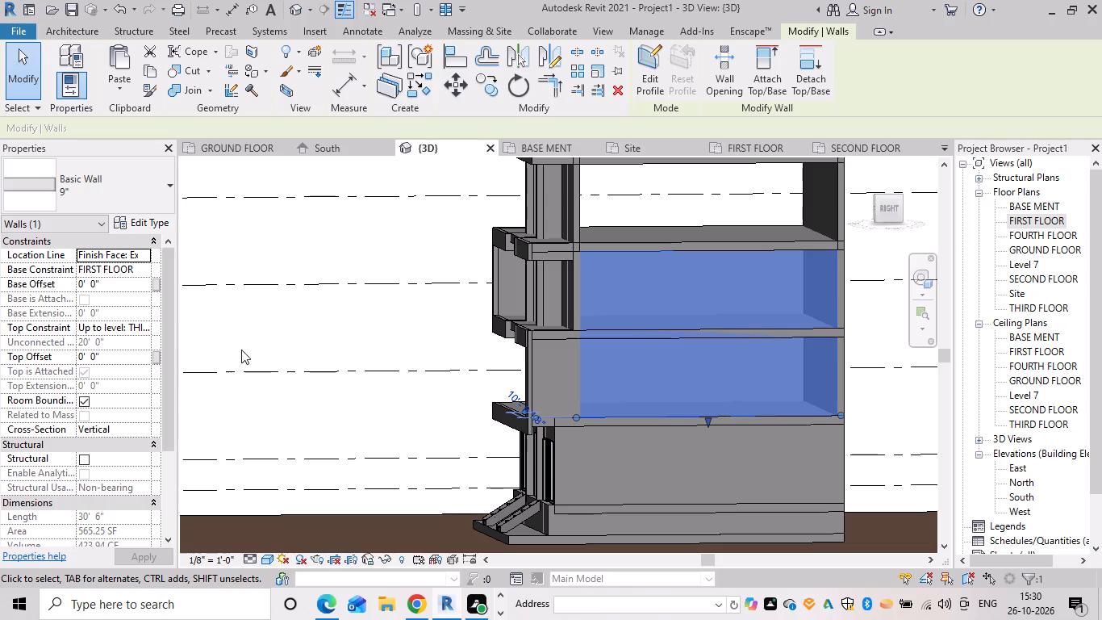
left_click(147, 331)
left_click(153, 411)
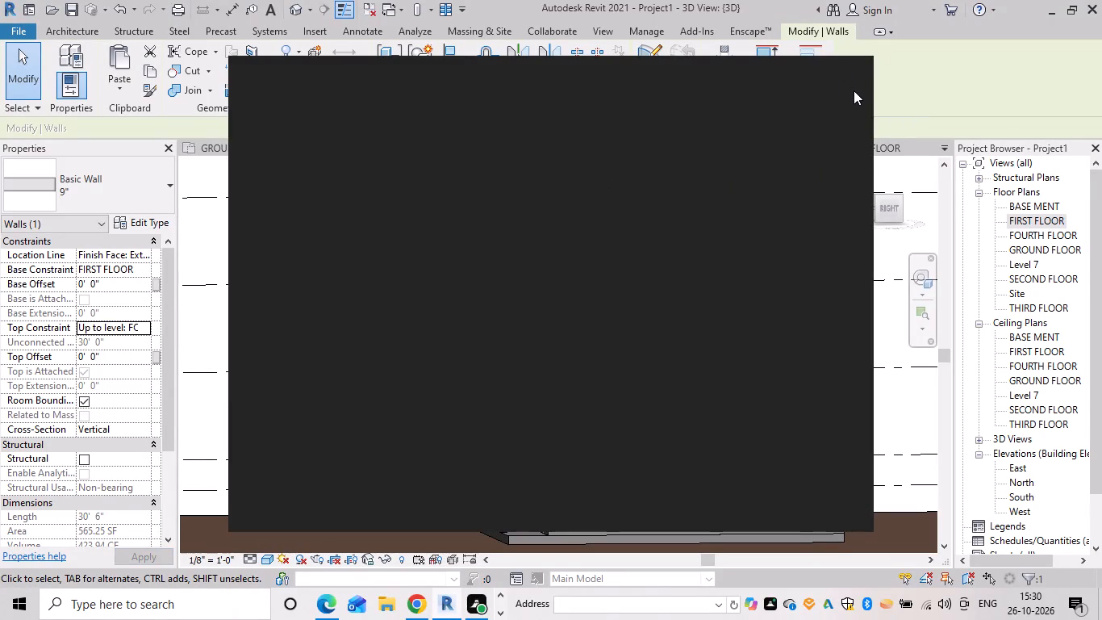
left_click_drag(837, 59, 847, 91)
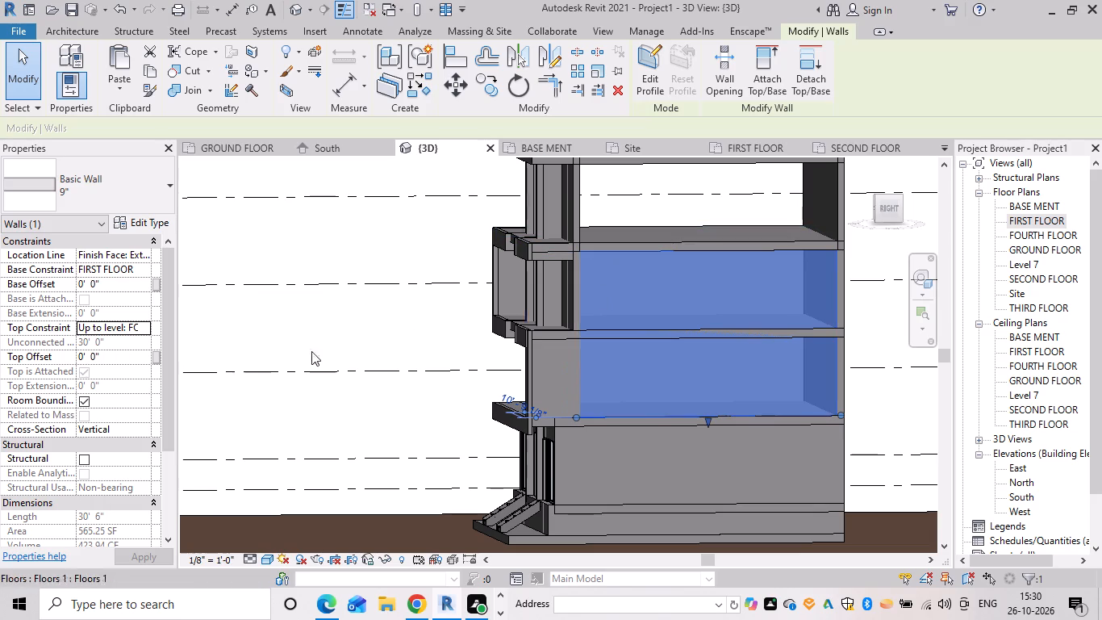
left_click(141, 325)
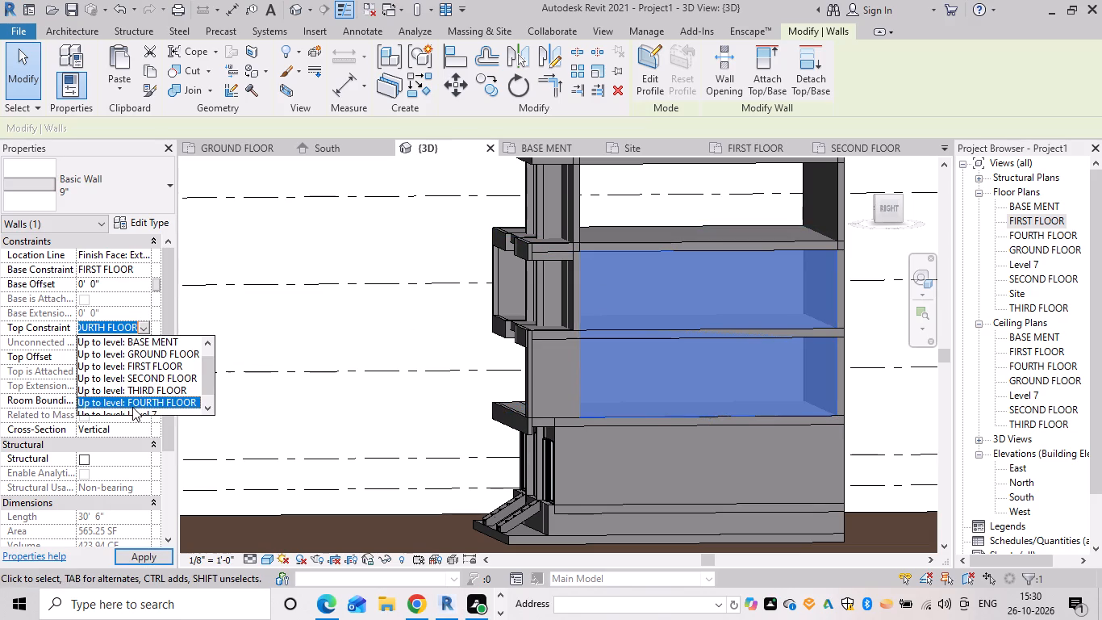
scroll(134, 404, "down", 1)
scroll(383, 255, "down", 1)
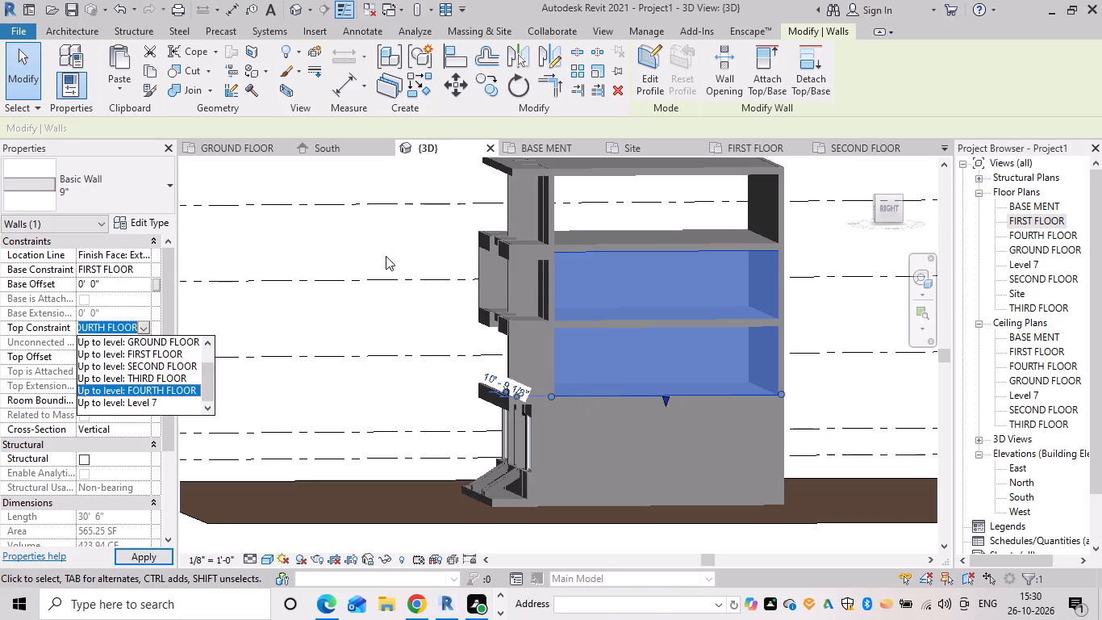
middle_click_drag(386, 257, 384, 307)
left_click(143, 330)
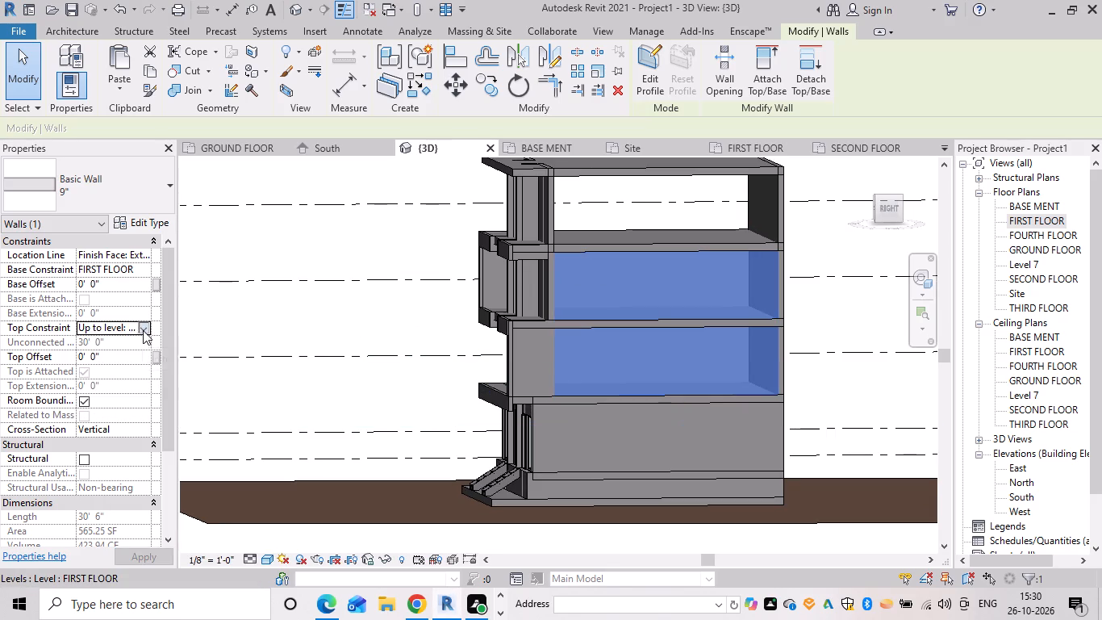
scroll(169, 417, "down", 8)
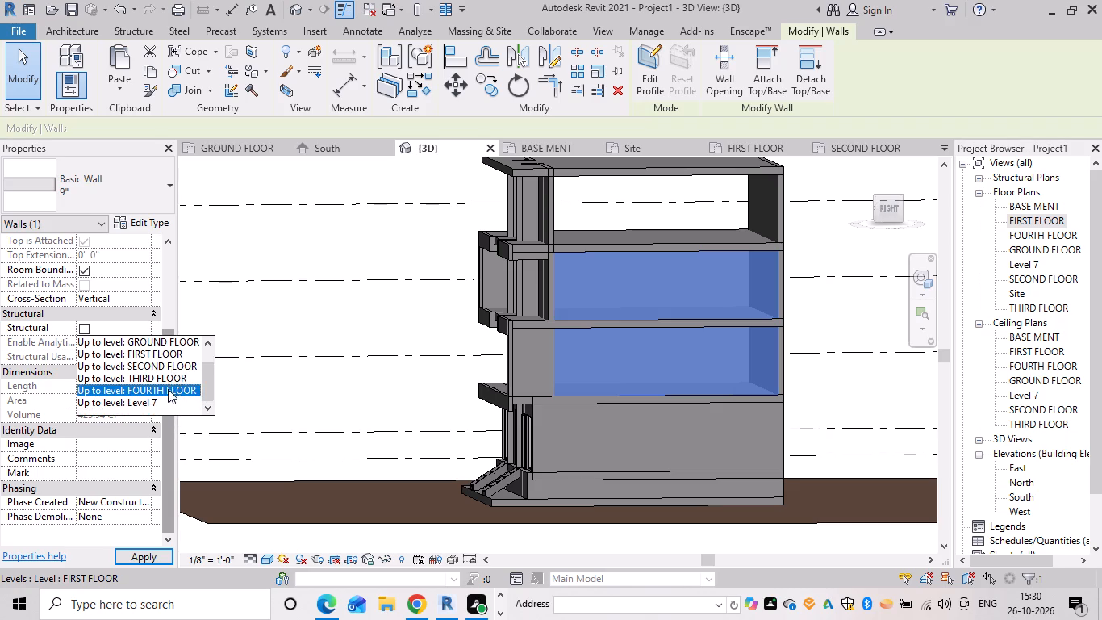
left_click(168, 390)
left_click(140, 559)
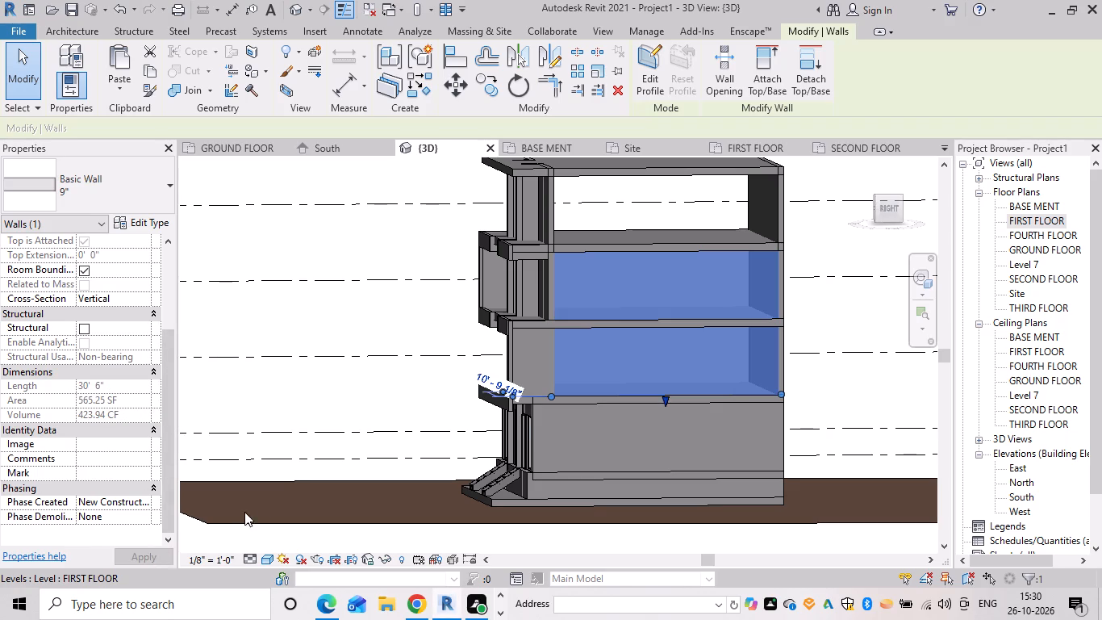
Set the top constraint of the building's left-hand side wall above the first floor to Up to level: FOURTH FLOOR.
scroll(445, 335, "down", 3)
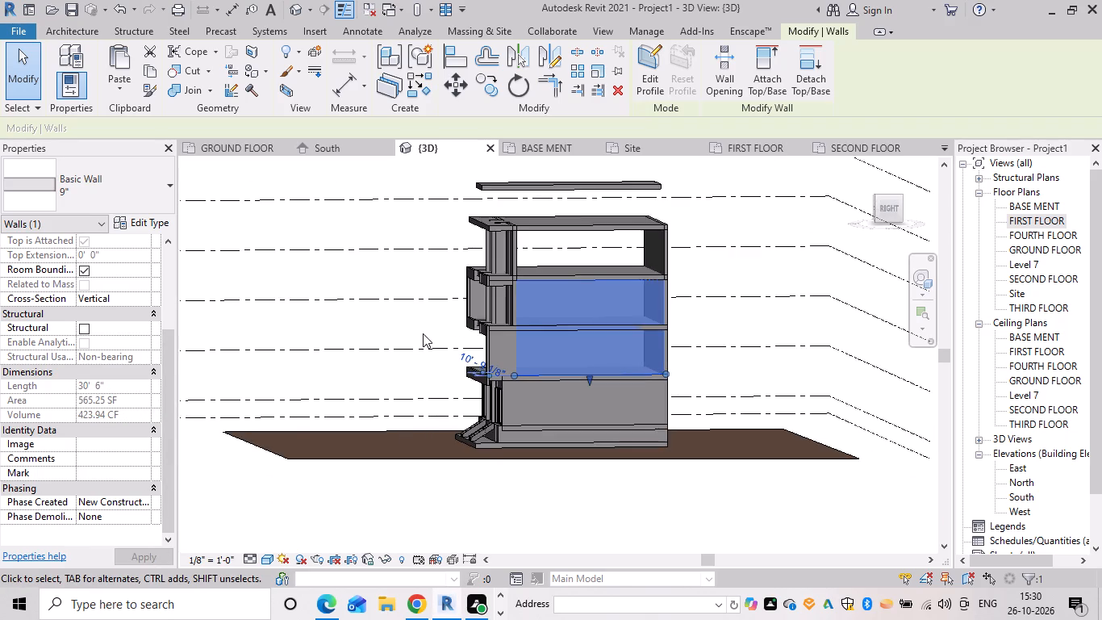
middle_click_drag(419, 322, 763, 352, "shift")
scroll(763, 352, "down", 1)
middle_click_drag(604, 342, 795, 350, "shift")
middle_click_drag(764, 349, 605, 407)
key("Escape")
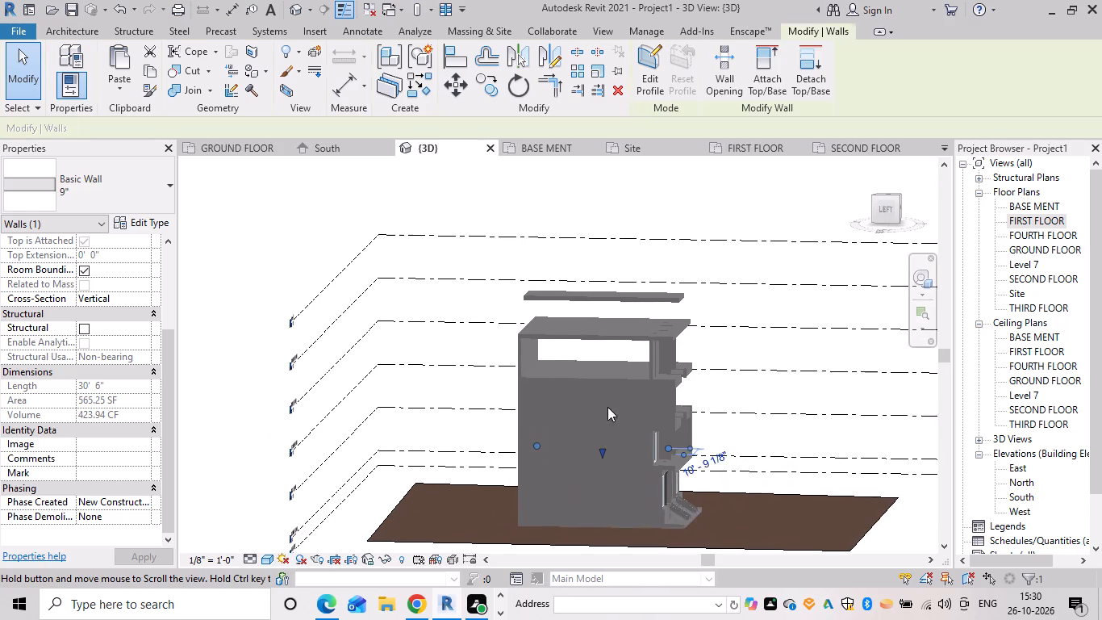
key("Escape")
left_click(616, 385)
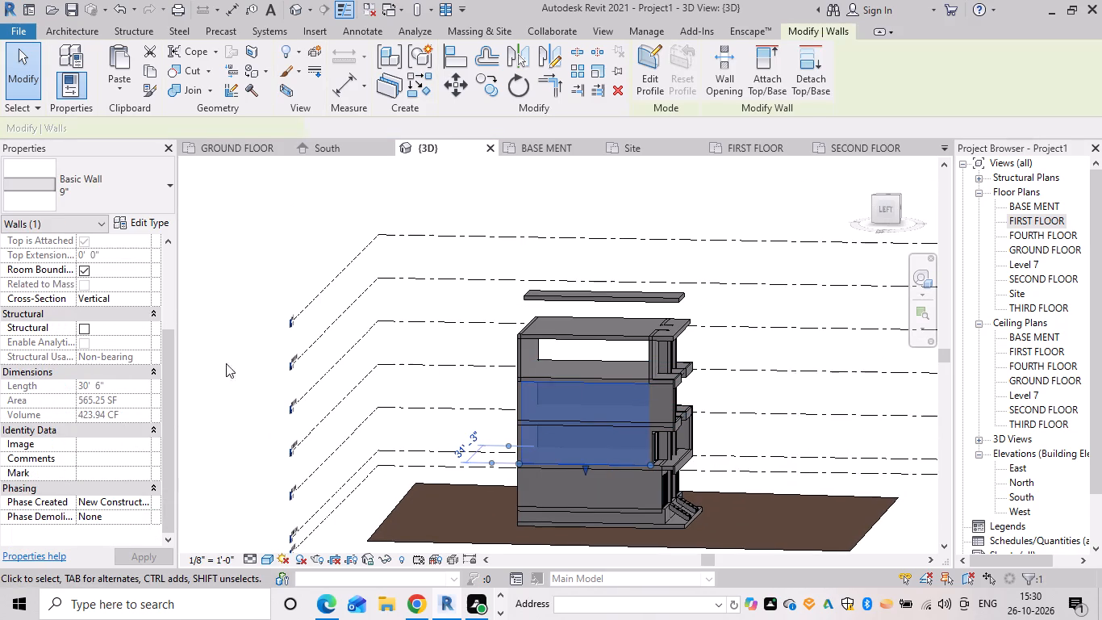
key("Escape")
left_click(584, 386)
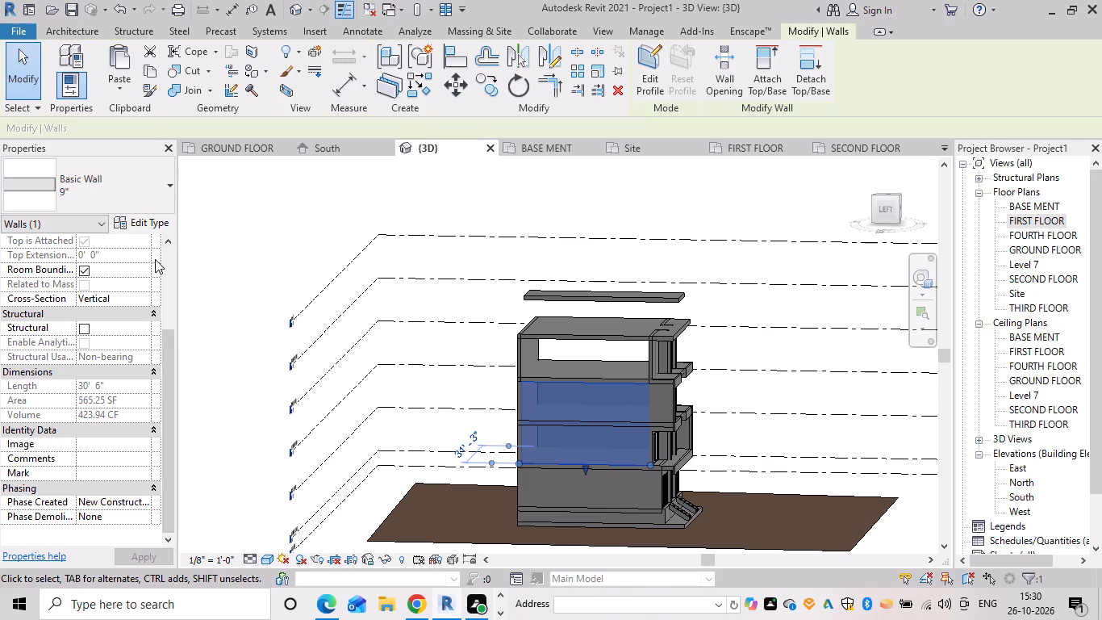
scroll(144, 354, "up", 3)
scroll(644, 423, "up", 2)
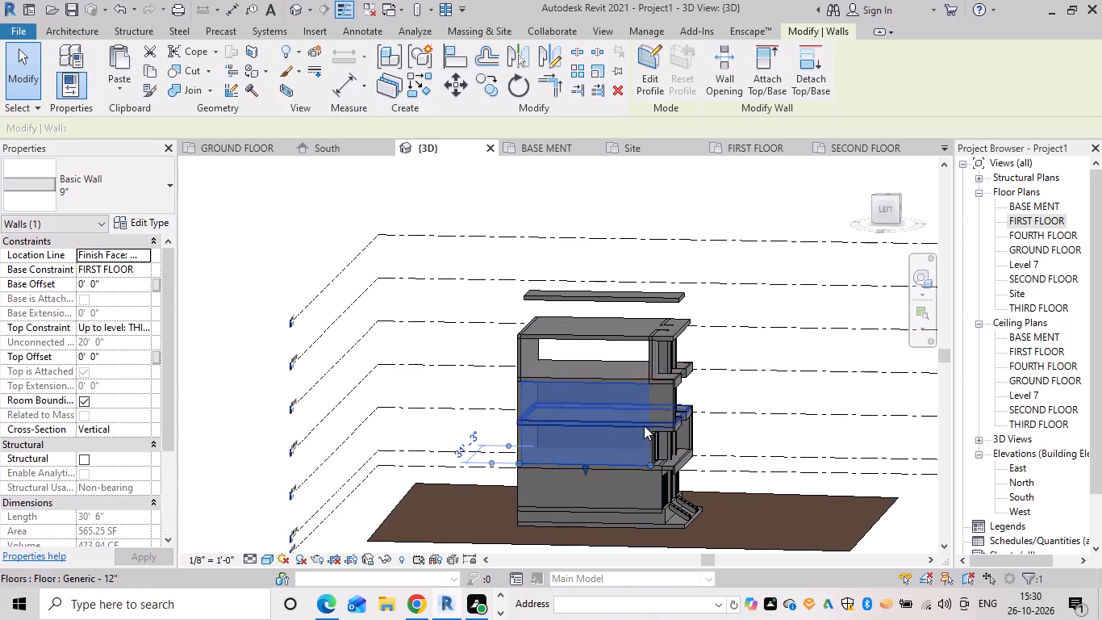
scroll(644, 425, "up", 2)
left_click(647, 70)
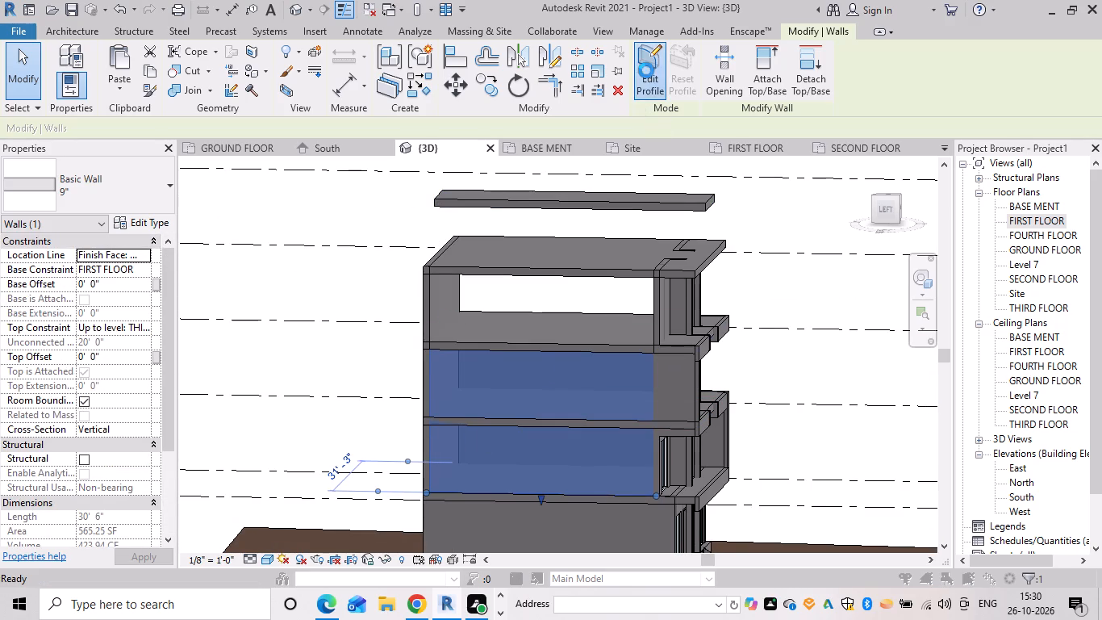
left_click(679, 215)
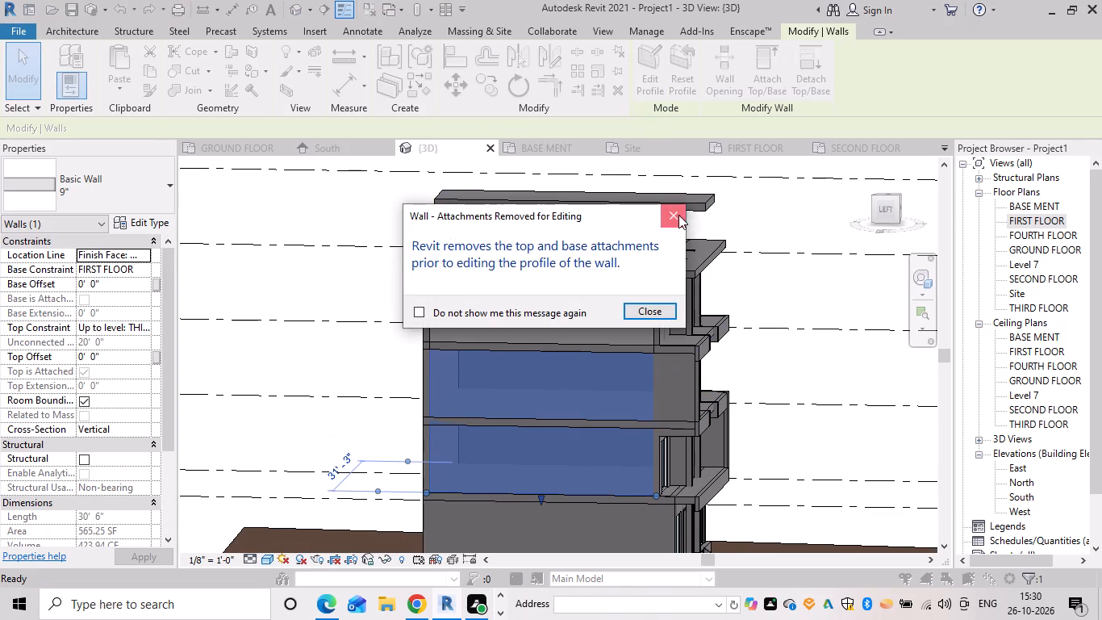
left_click(143, 328)
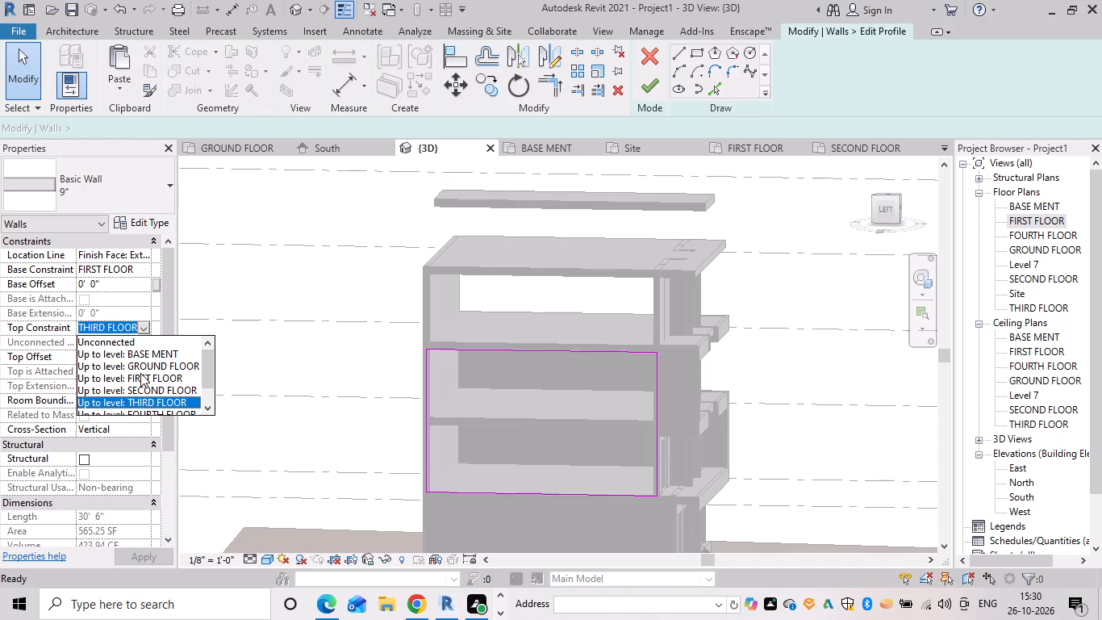
left_click(140, 410)
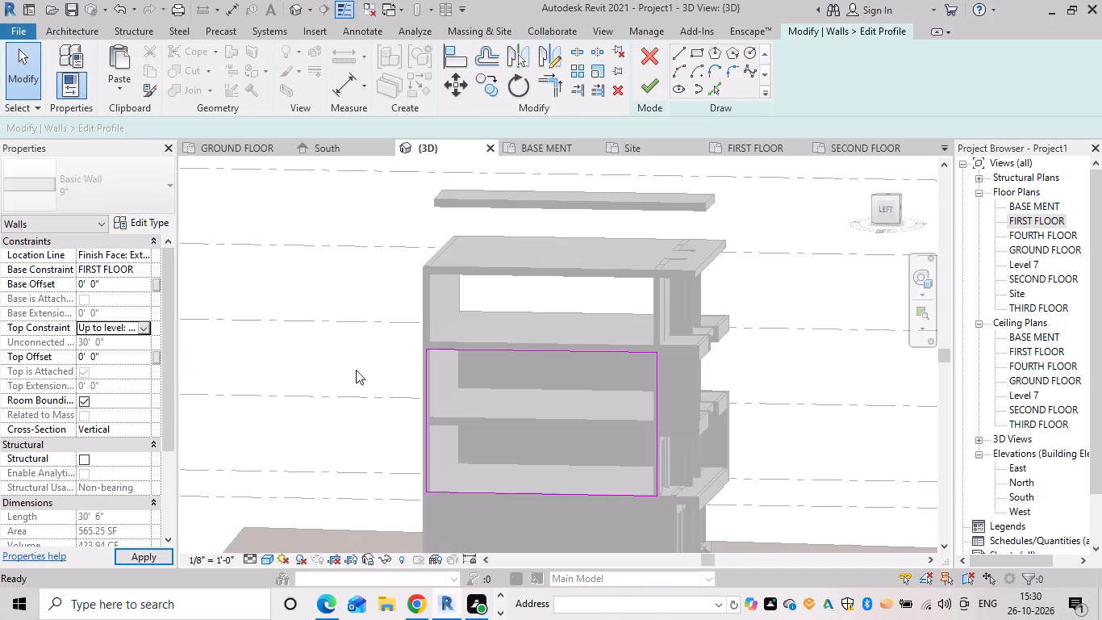
left_click(649, 89)
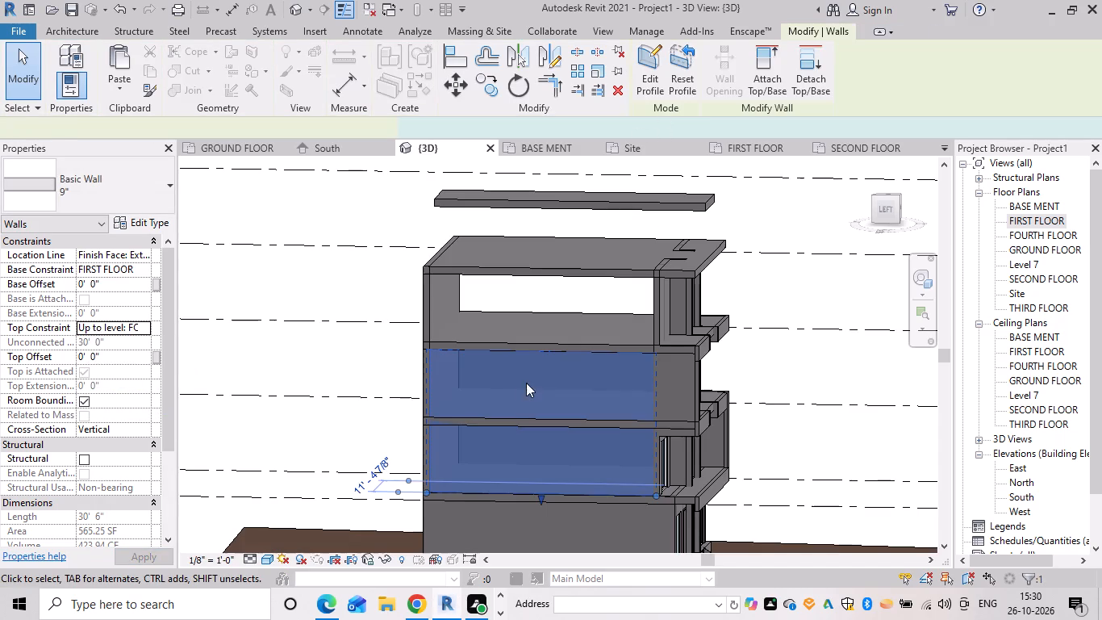
left_click(141, 323)
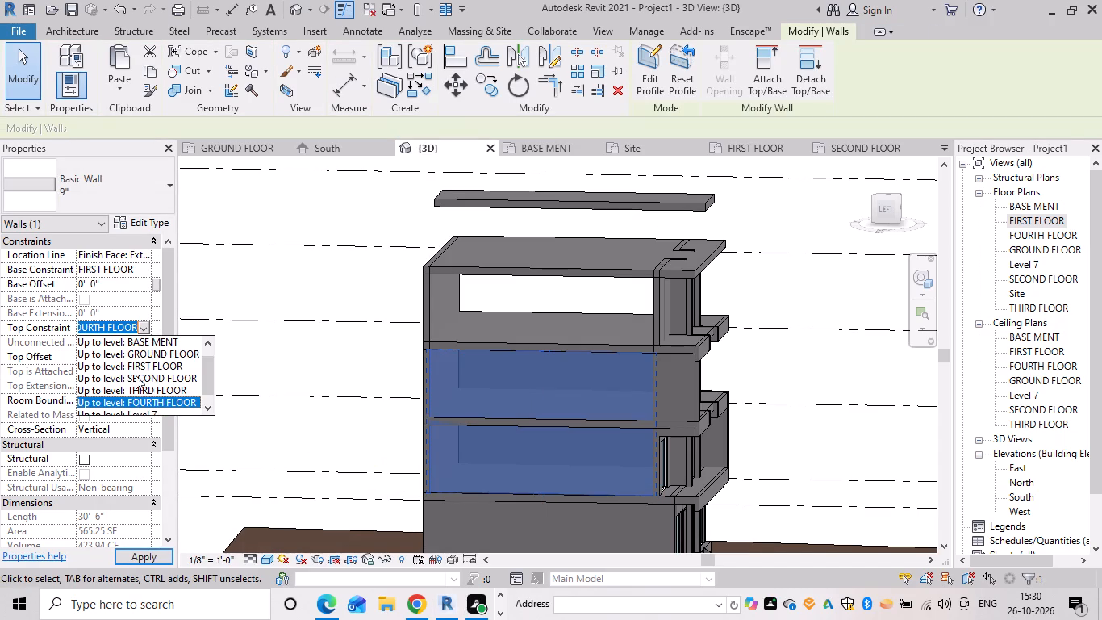
left_click(138, 400)
left_click(144, 554)
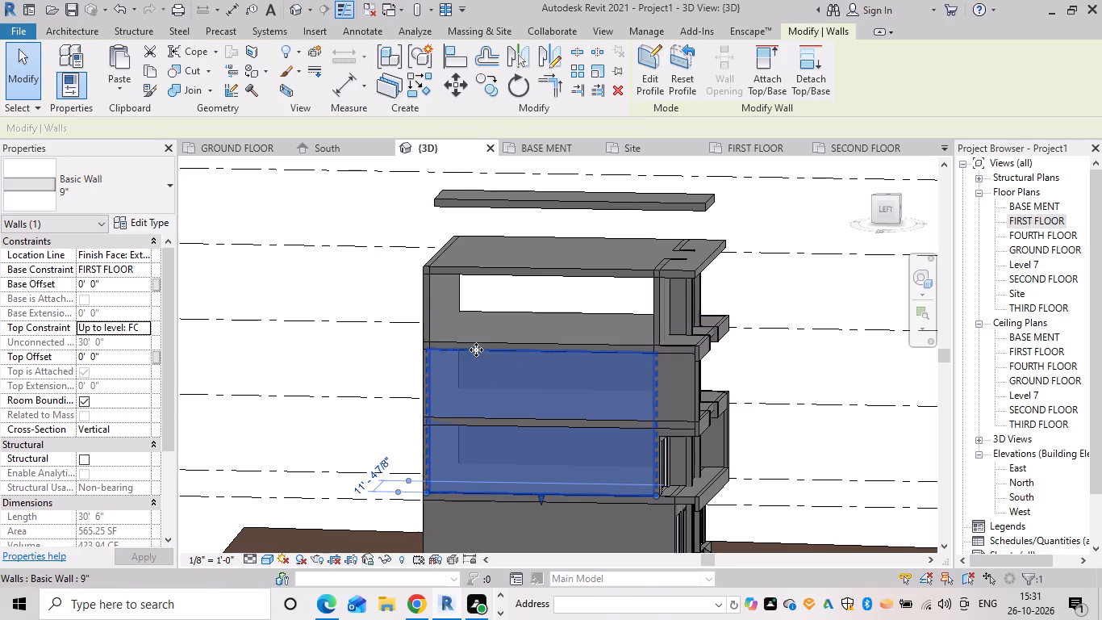
left_click(411, 227)
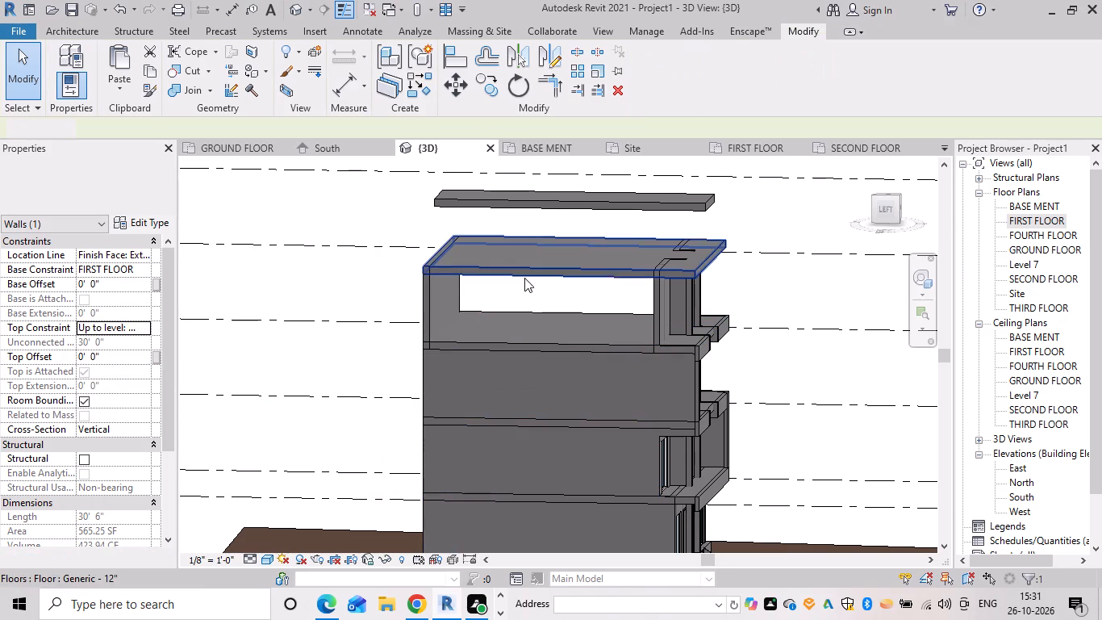
Raise the top edge of the left-hand side wall's profile to the fourth-floor slab, about 29' 4" high, removing constraints and unjoining the conflicting elements.
left_click(609, 356)
left_click_drag(644, 67, 644, 74)
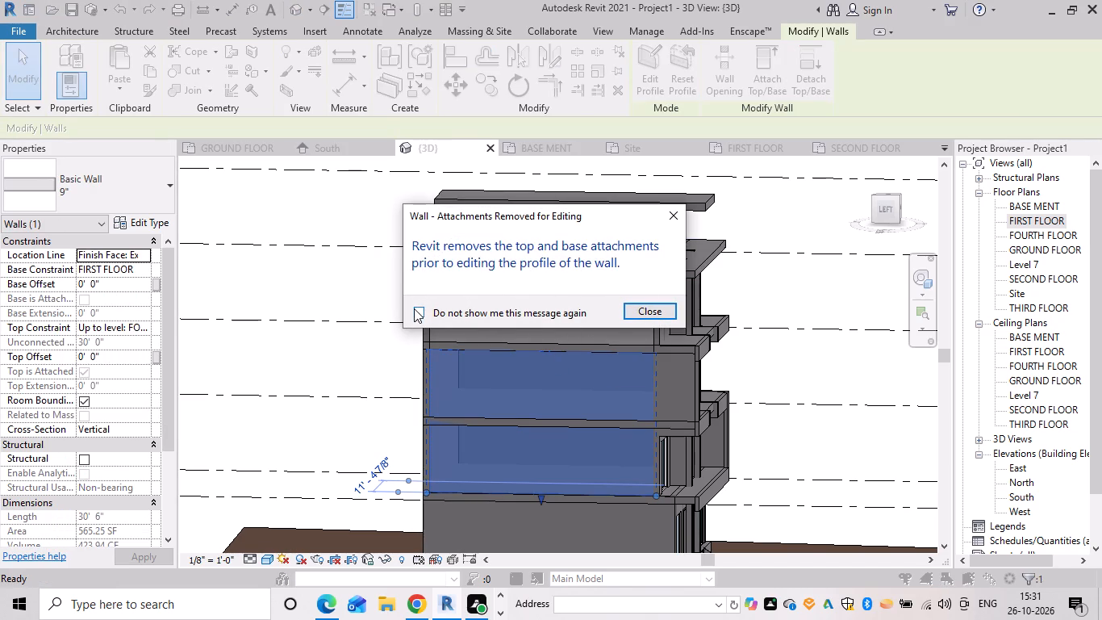
left_click(414, 308)
left_click(651, 313)
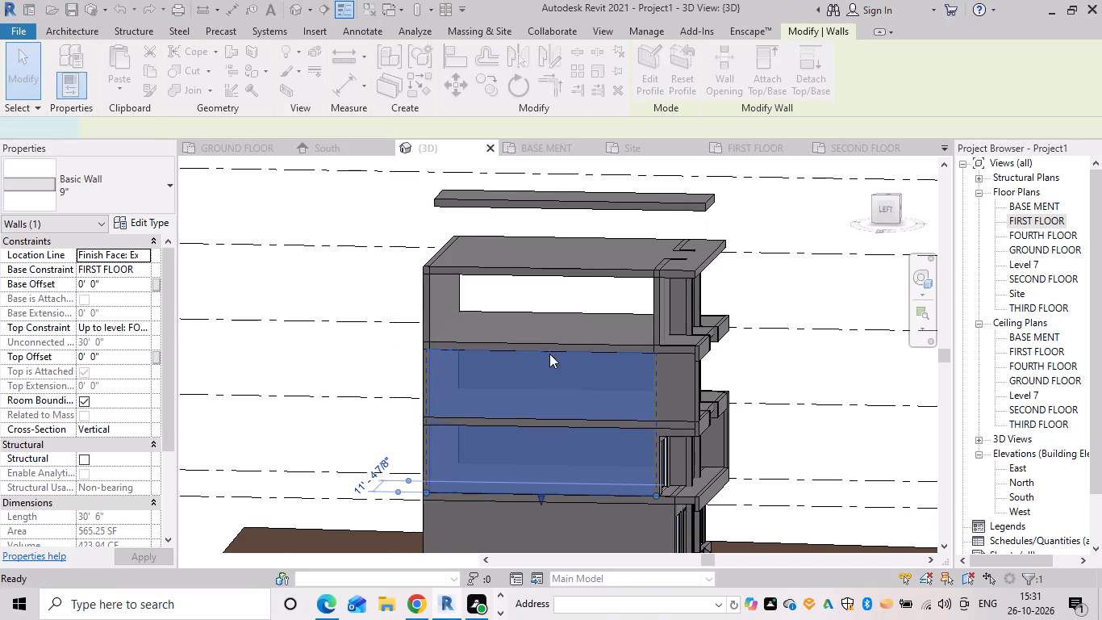
left_click_drag(553, 352, 570, 280)
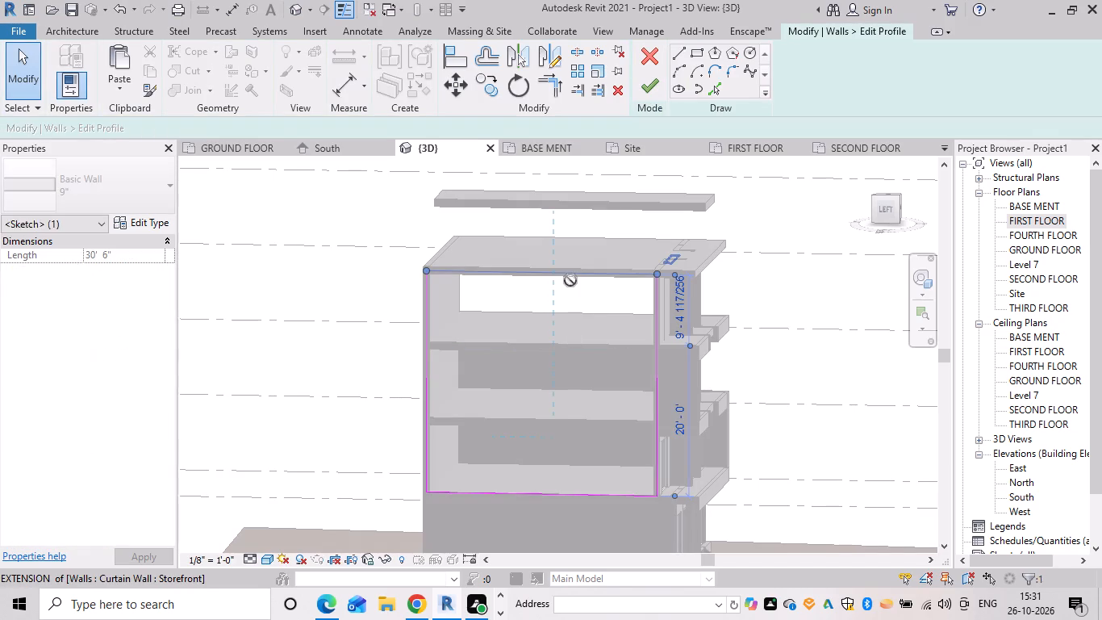
left_click_drag(570, 280, 569, 280)
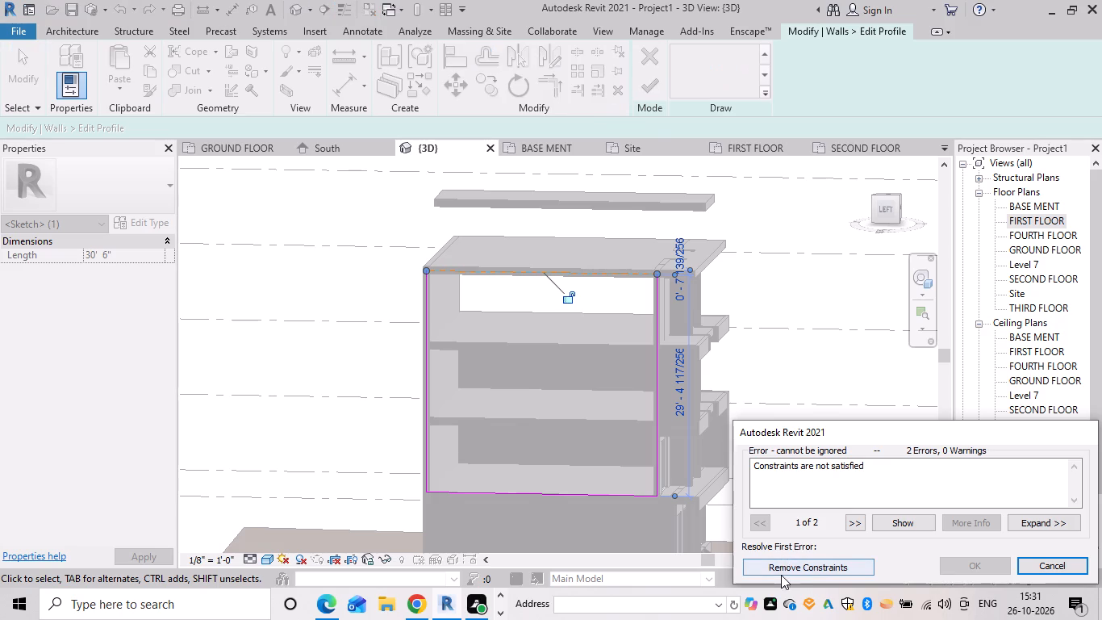
left_click(781, 572)
left_click(653, 94)
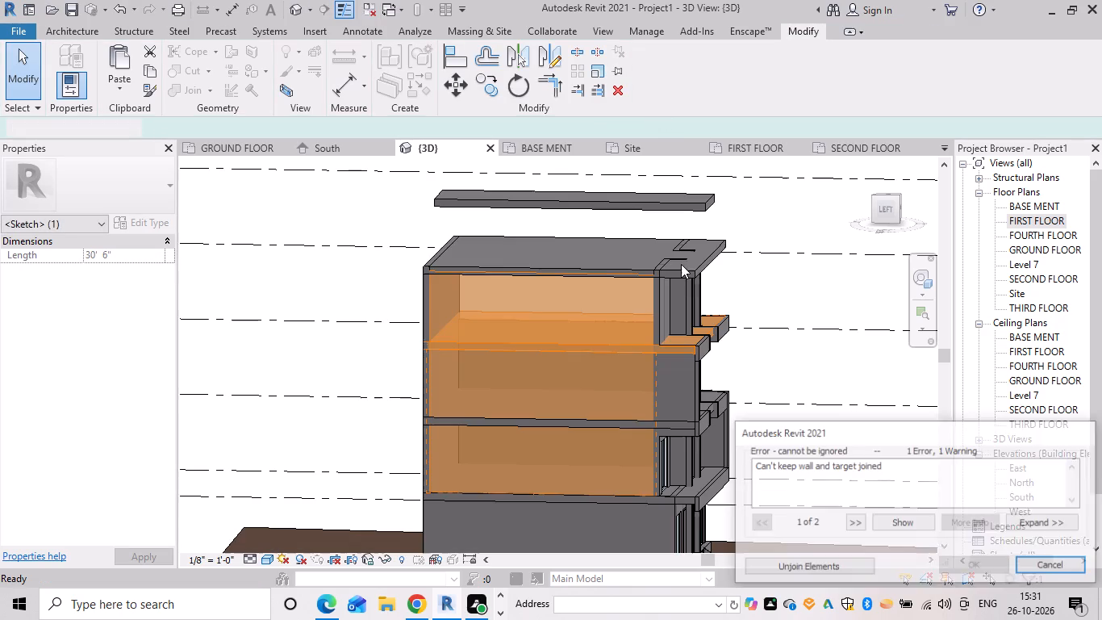
left_click(820, 567)
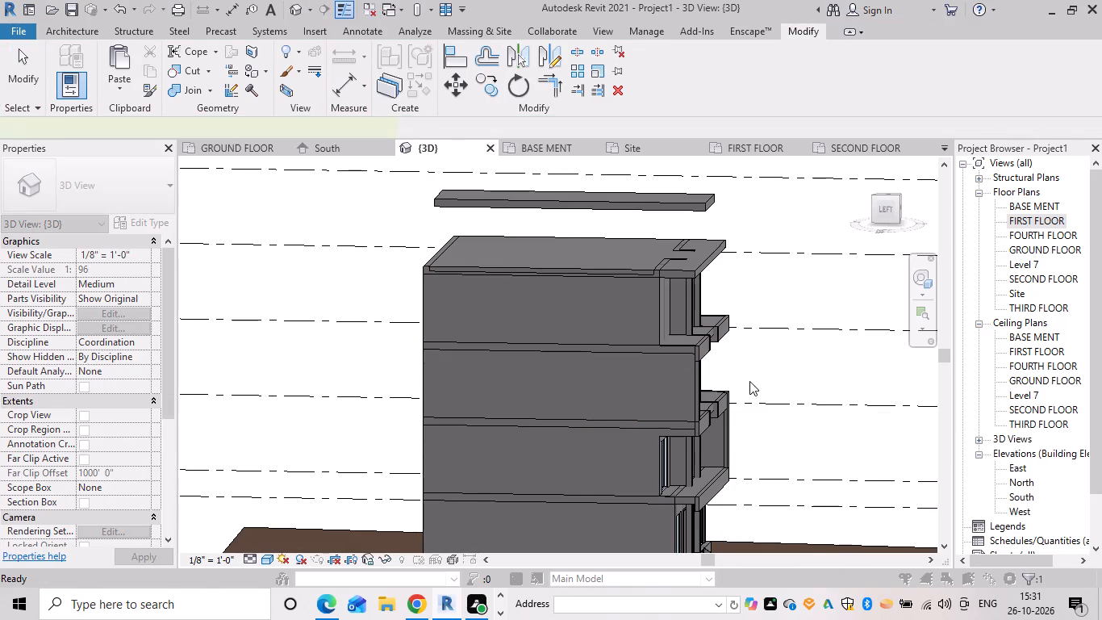
Clear the wall selection and dismiss the Autodesk notification card covering the 3D view.
middle_click_drag(790, 383, 557, 367, "shift")
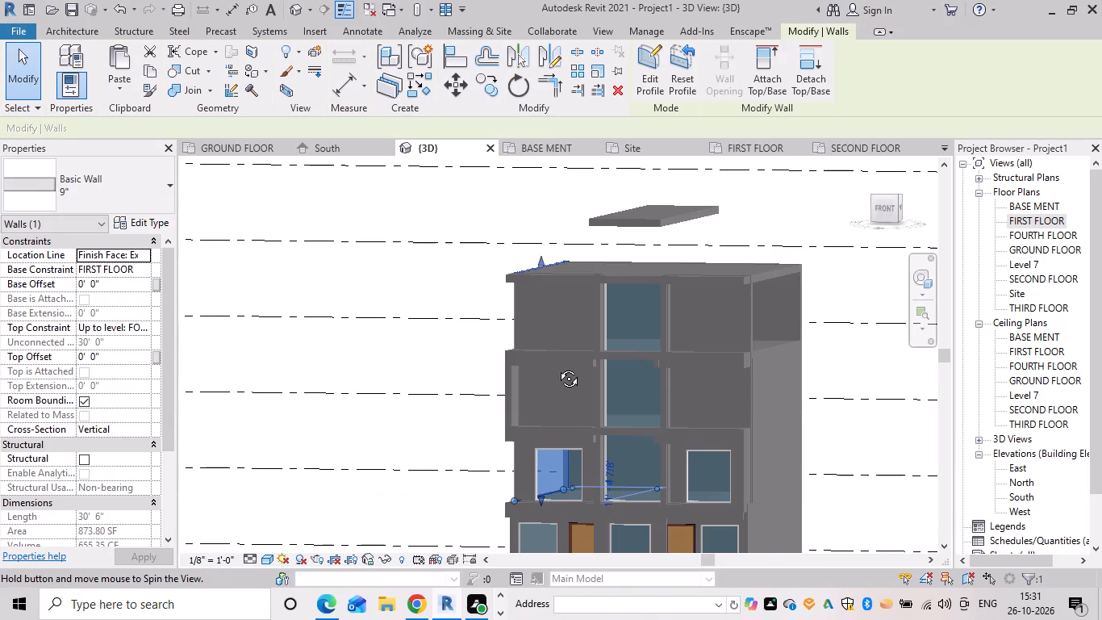
middle_click_drag(557, 367, 545, 367, "shift")
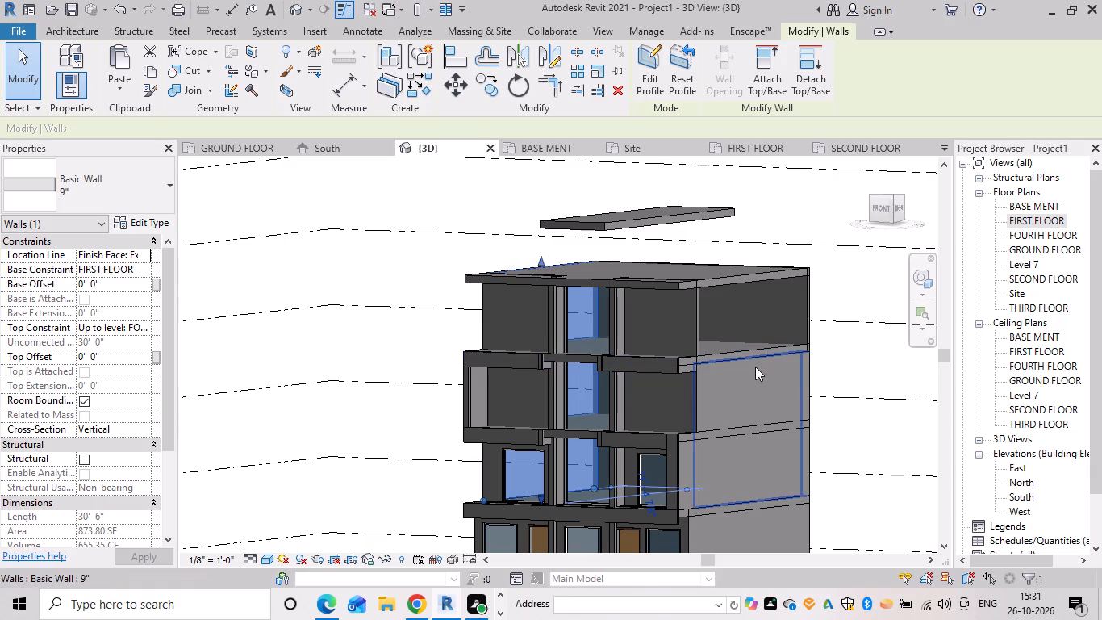
left_click(757, 362)
key("Escape")
key("Escape")
key("Escape")
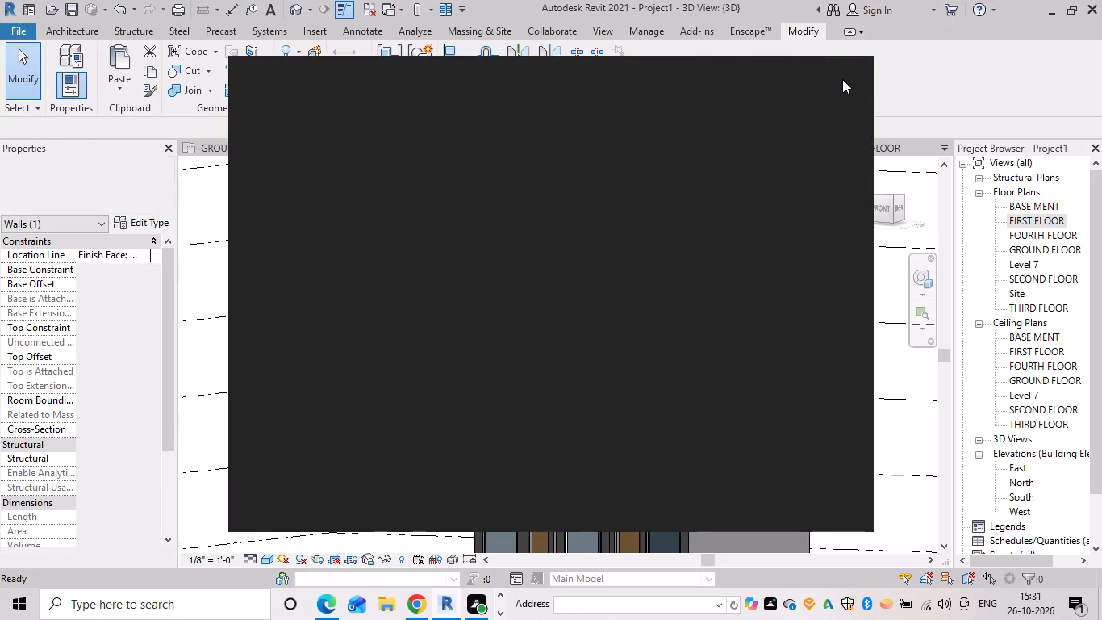
key("Escape")
key("Escape")
key("Escape")
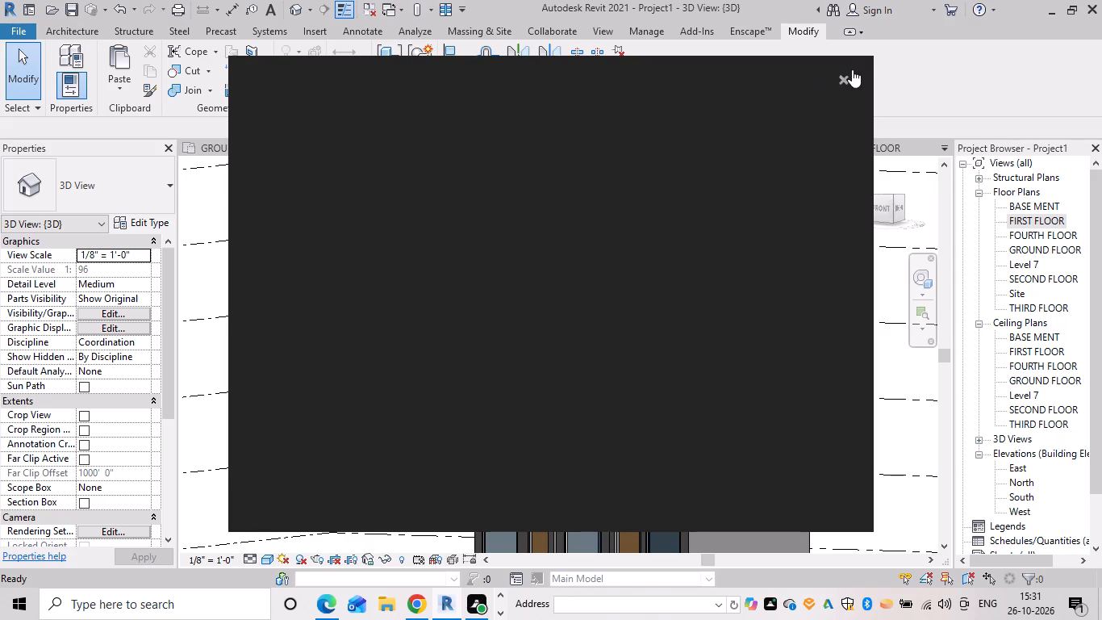
left_click(844, 73)
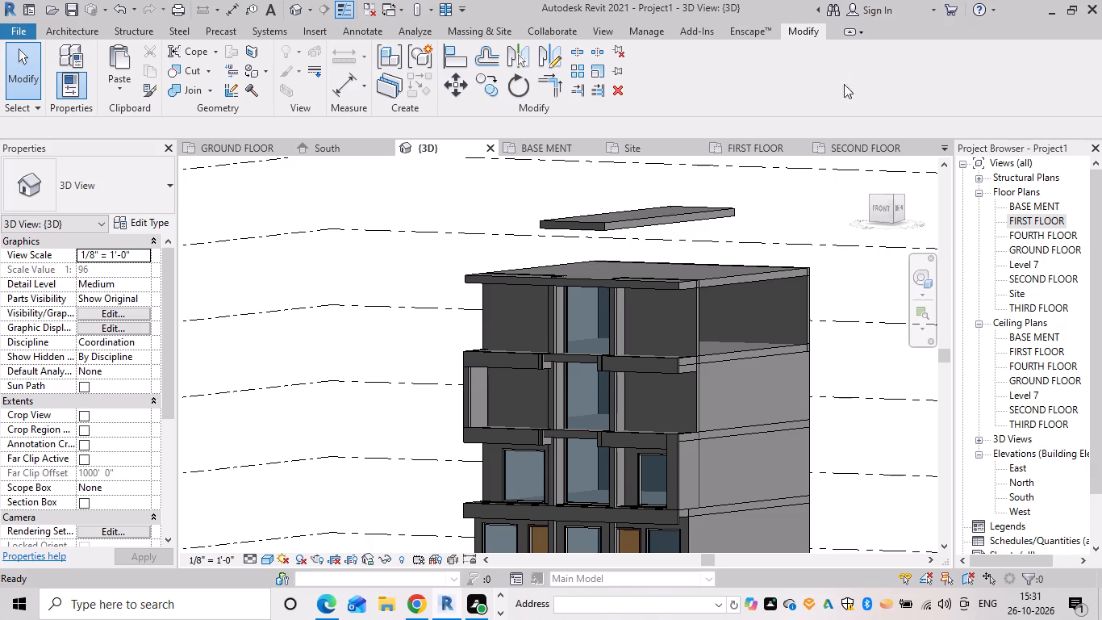
Raise the top edge of the right-hand side wall's profile to the fourth-floor slab, 30' 0" high, removing constraints, and finish the profile edit.
left_click(754, 361)
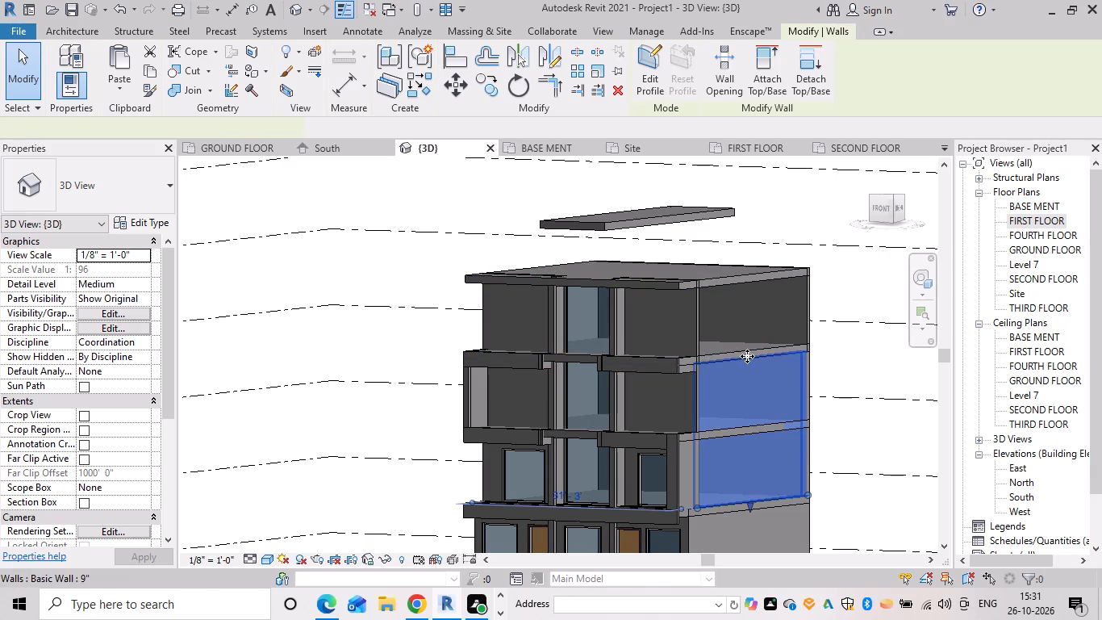
left_click(642, 97)
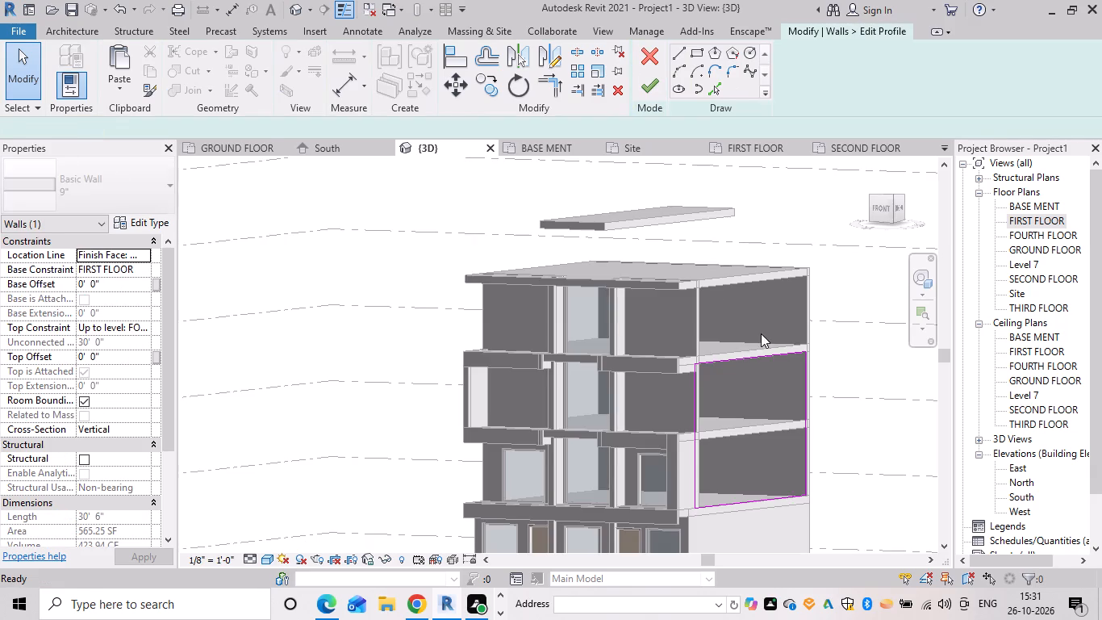
left_click_drag(739, 354, 731, 278)
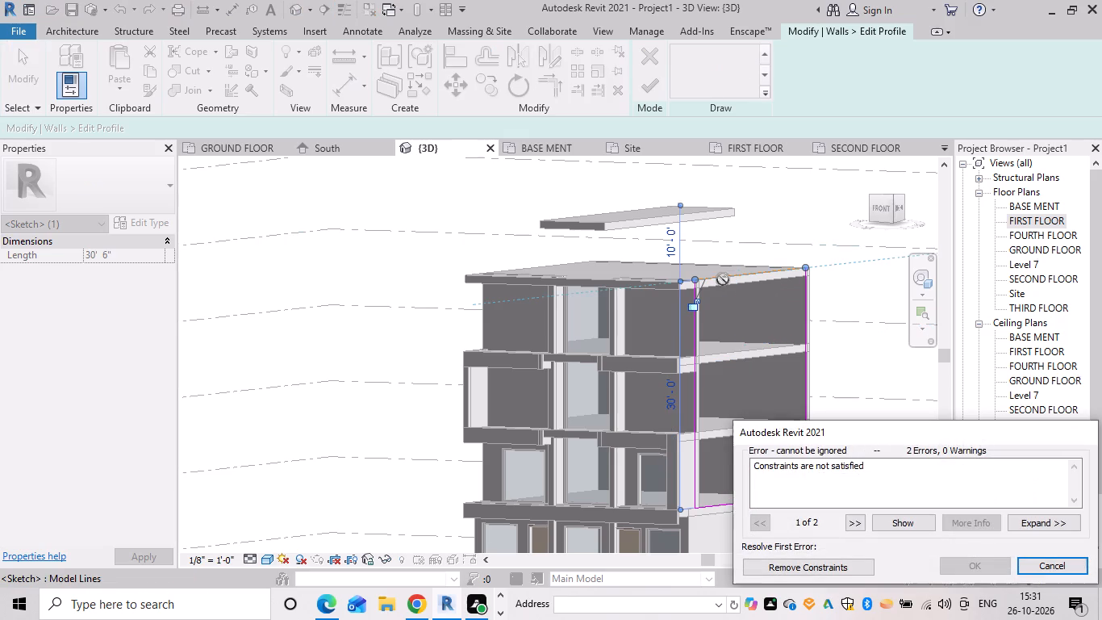
scroll(833, 577, "up", 5)
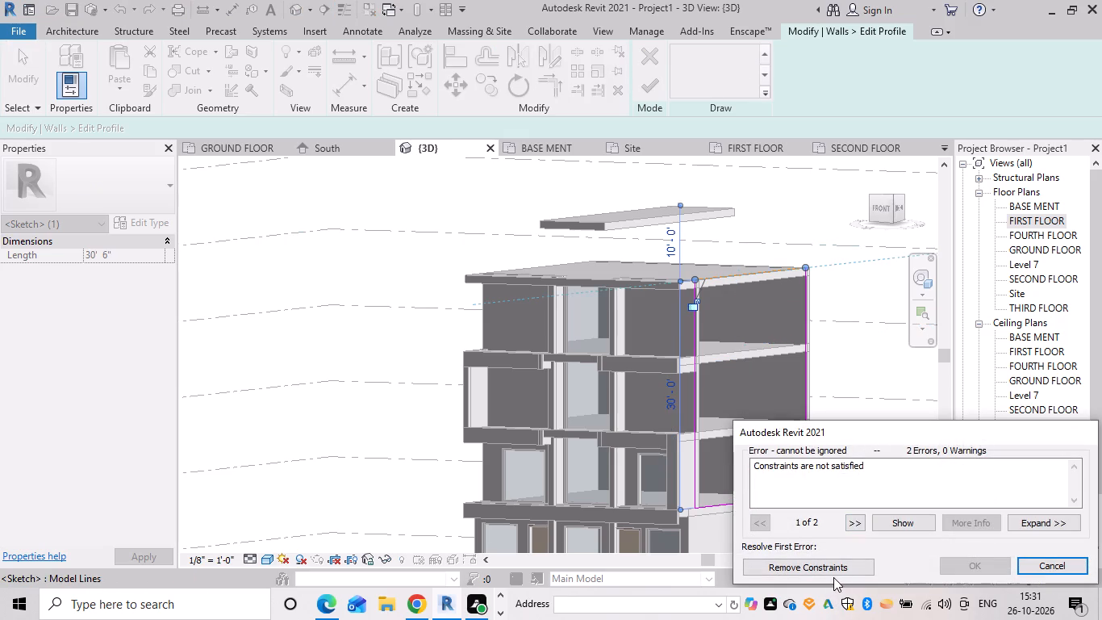
left_click(828, 565)
scroll(741, 313, "up", 3)
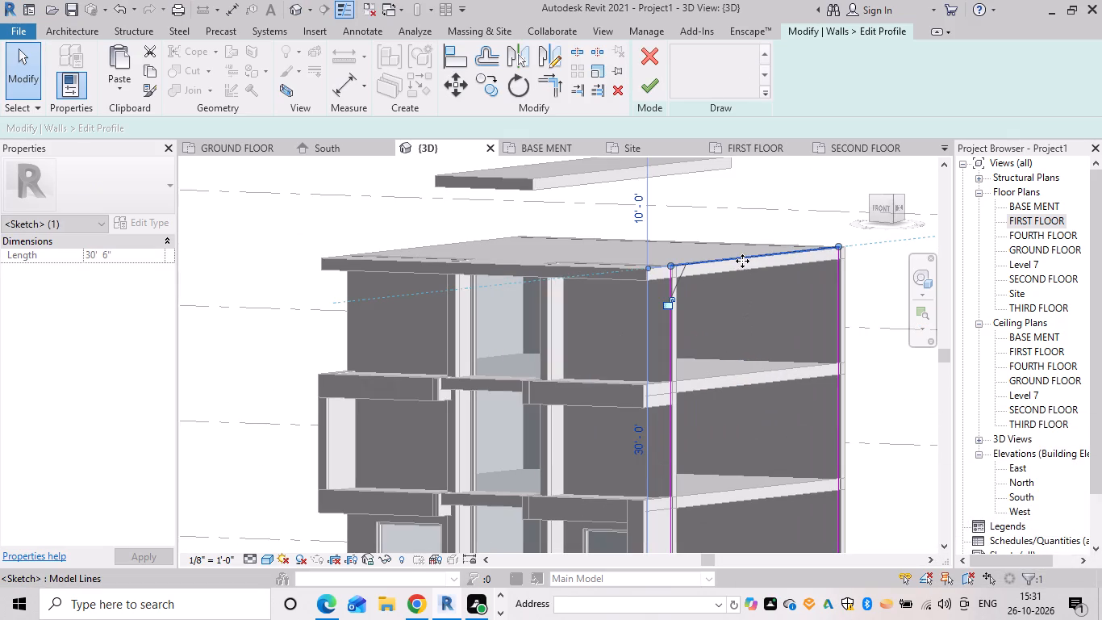
left_click(742, 261)
left_click(645, 88)
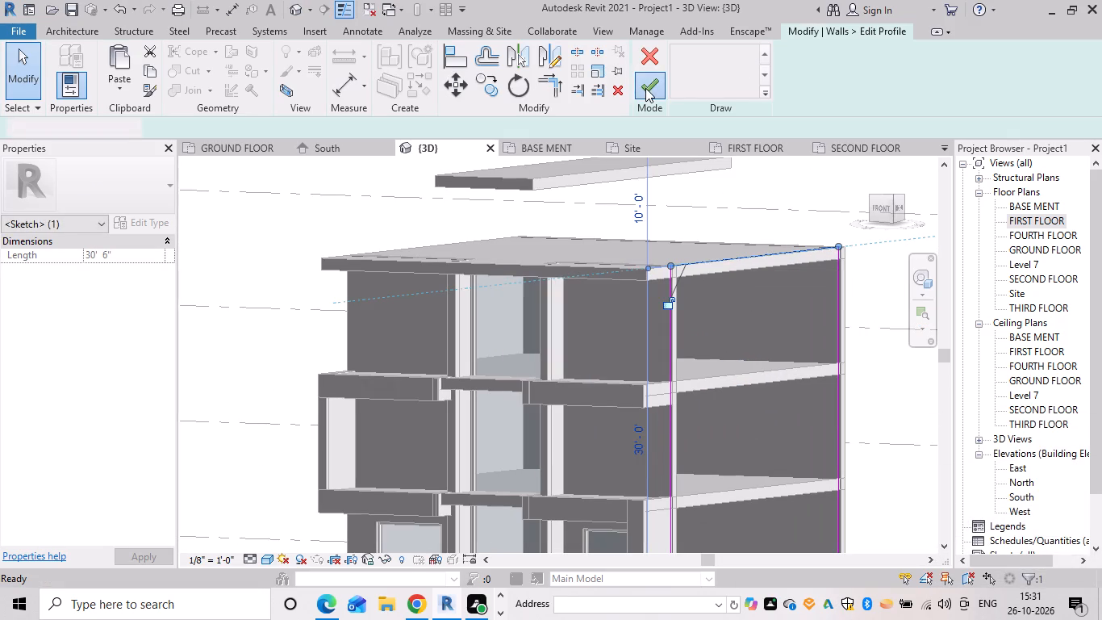
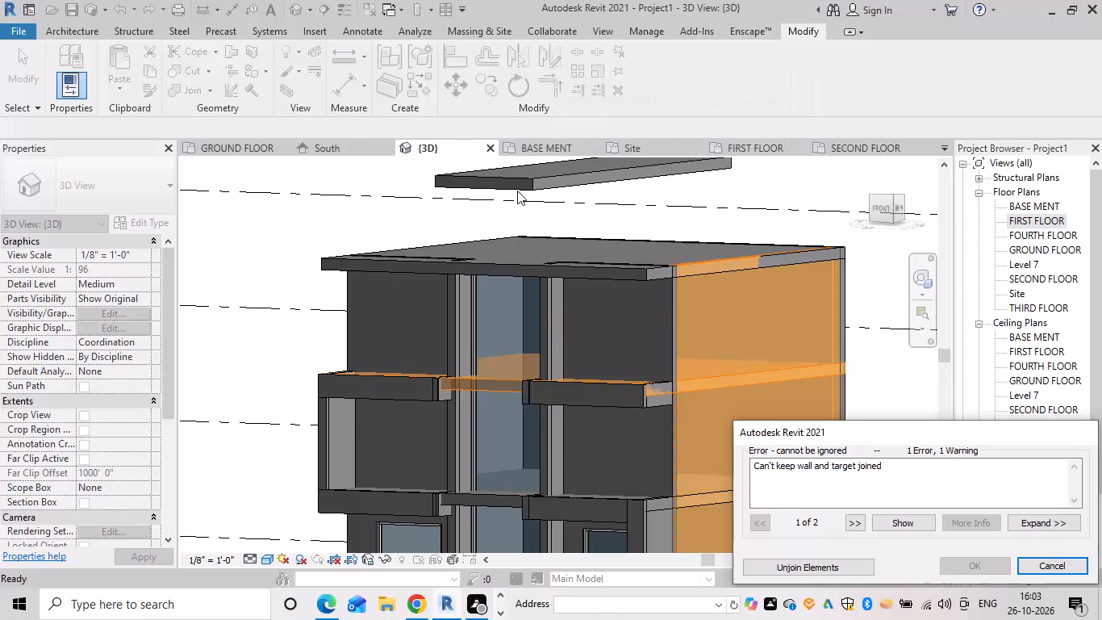
Unjoin the side wall and its target to resolve the join error, dismissing the notification card and leaving the wall deselected.
left_click(815, 568)
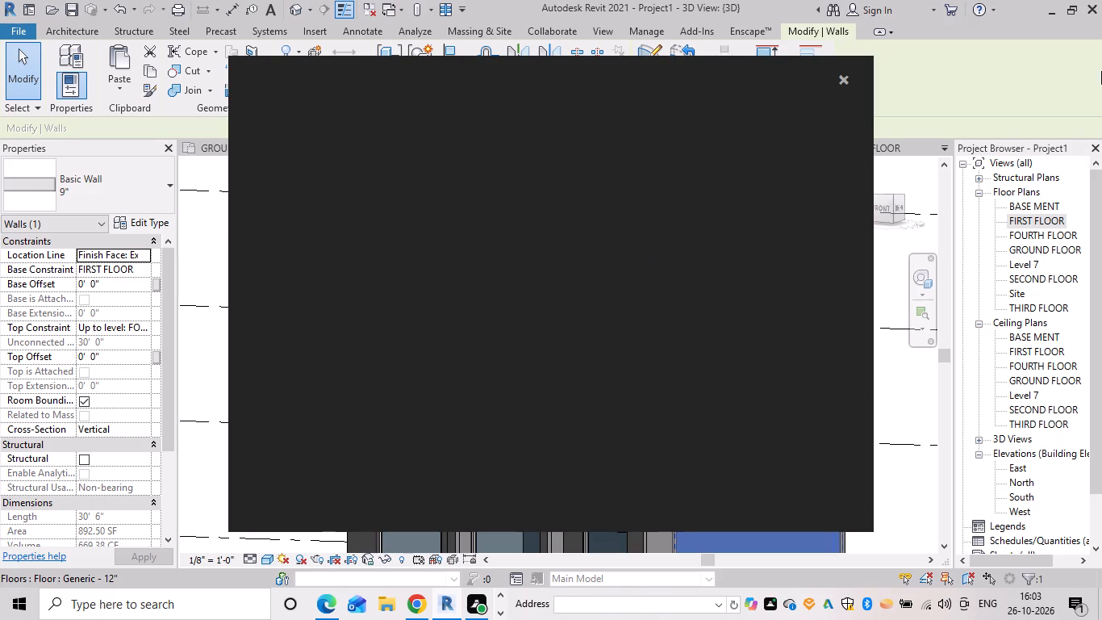
left_click(837, 82)
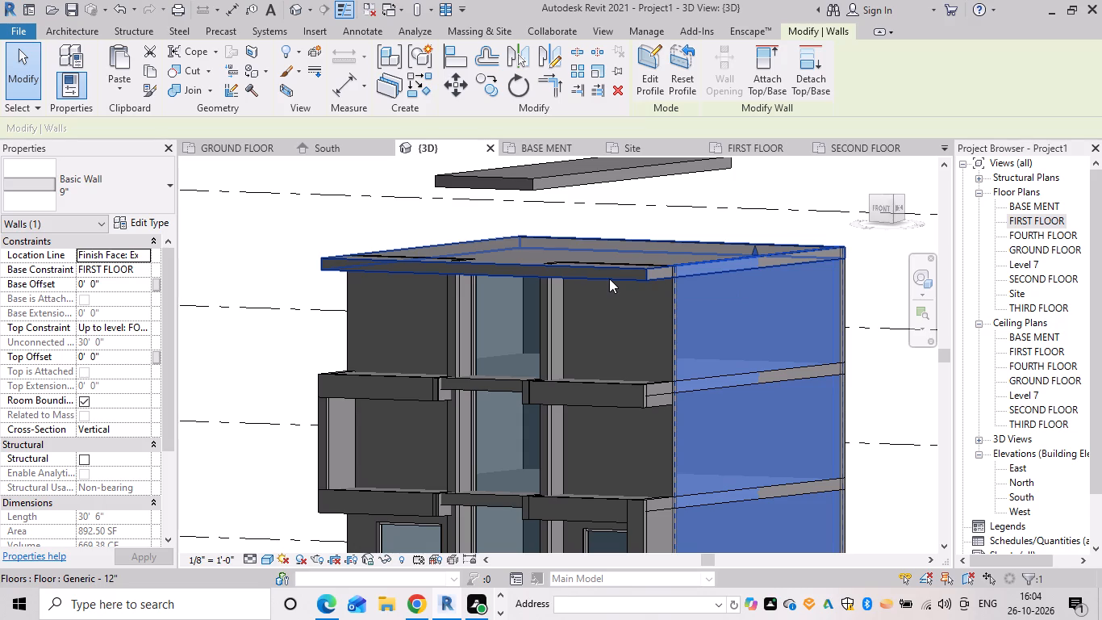
left_click_drag(338, 219, 338, 228)
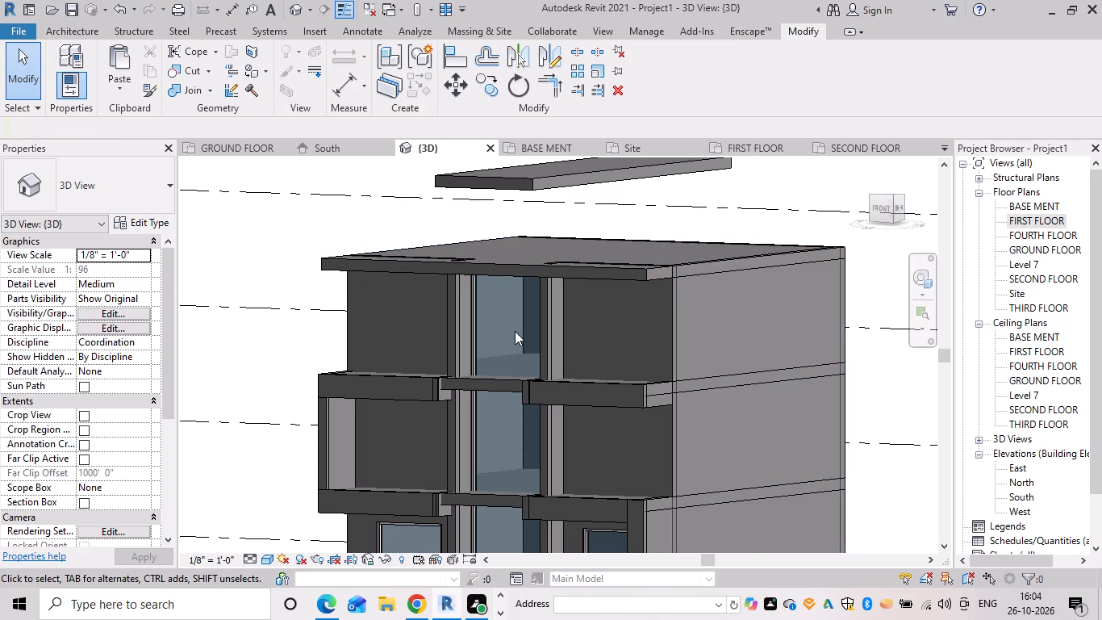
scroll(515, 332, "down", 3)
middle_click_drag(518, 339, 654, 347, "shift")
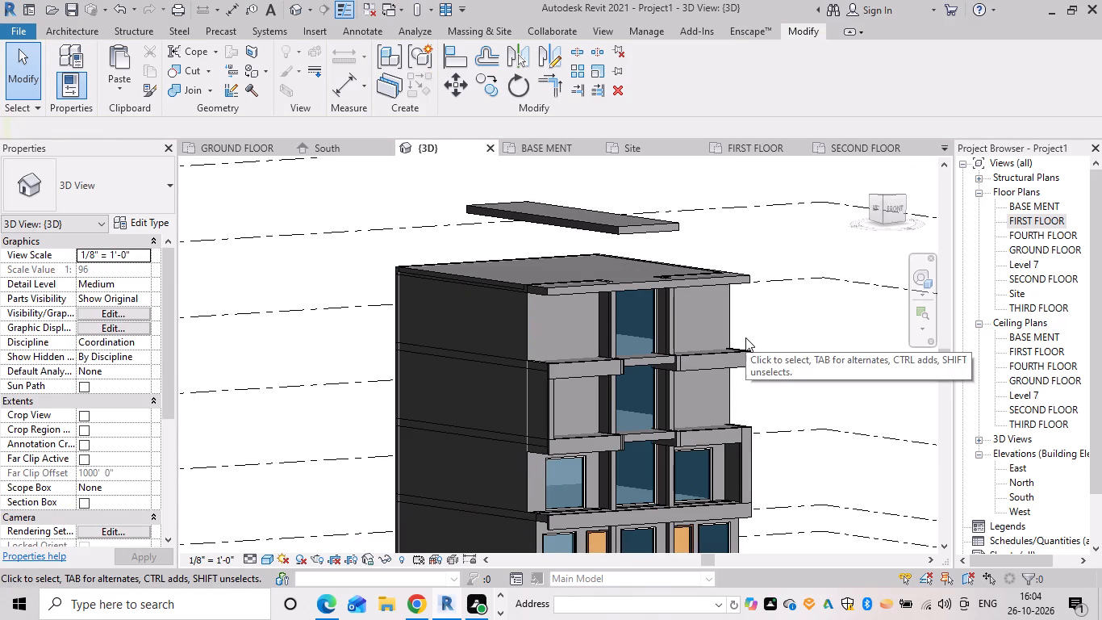
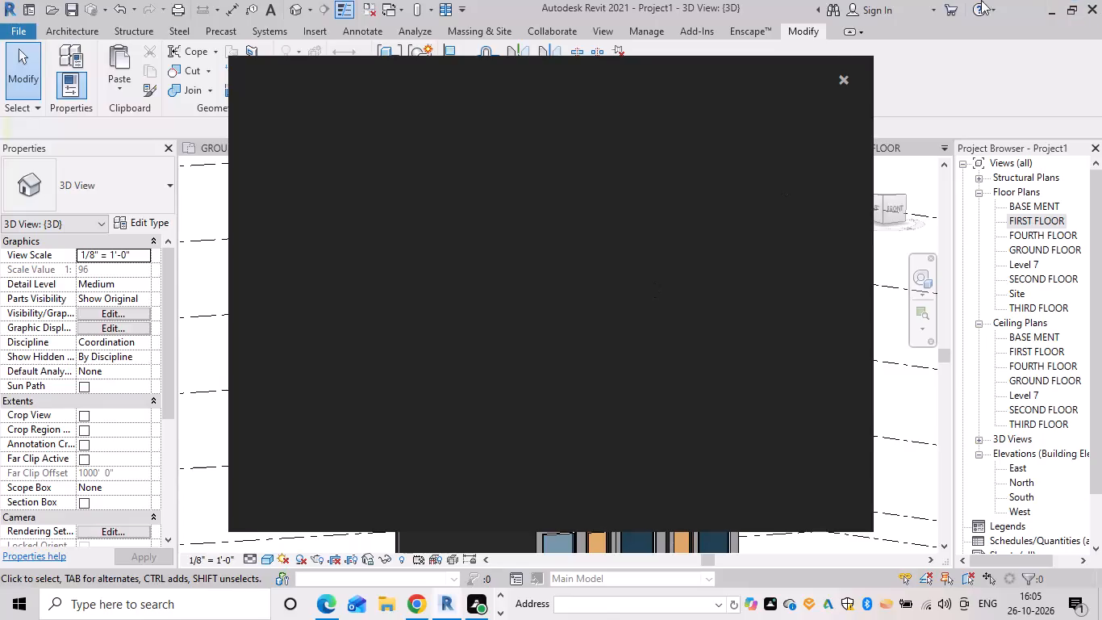
Dismiss the notification card and return the 3D view to its home orientation to examine where the front walls meet the top slab.
left_click(844, 74)
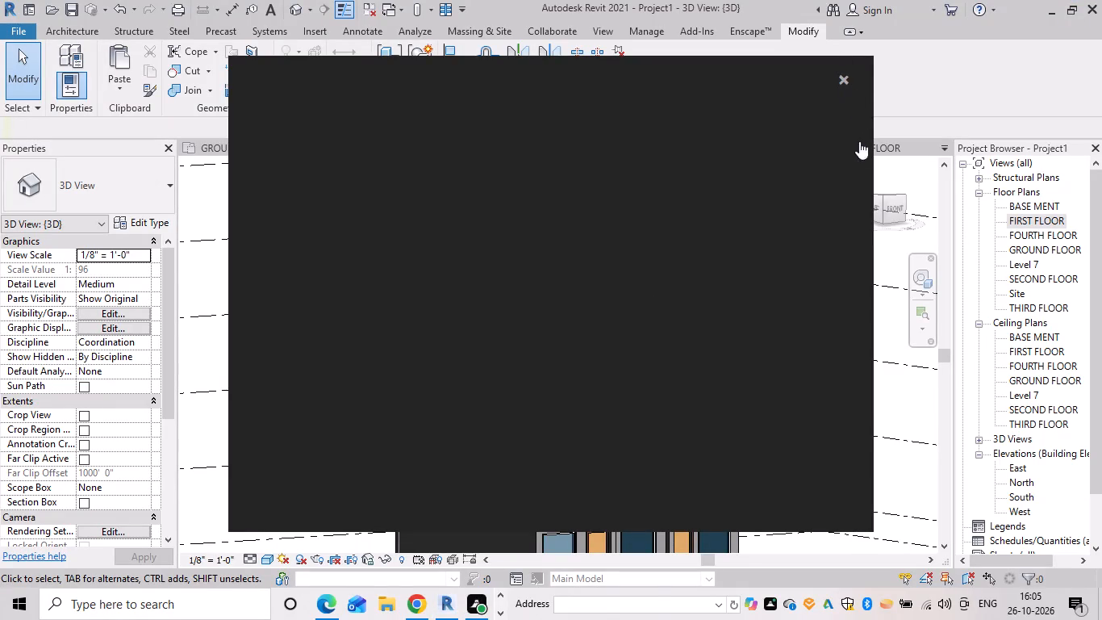
scroll(878, 200, "up", 4)
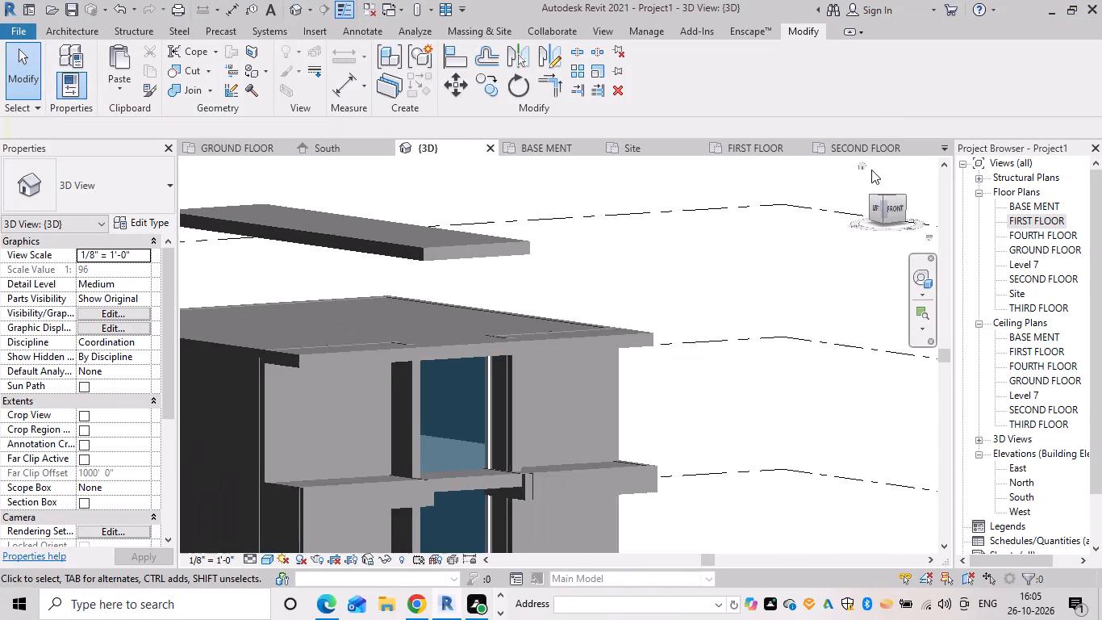
left_click(863, 169)
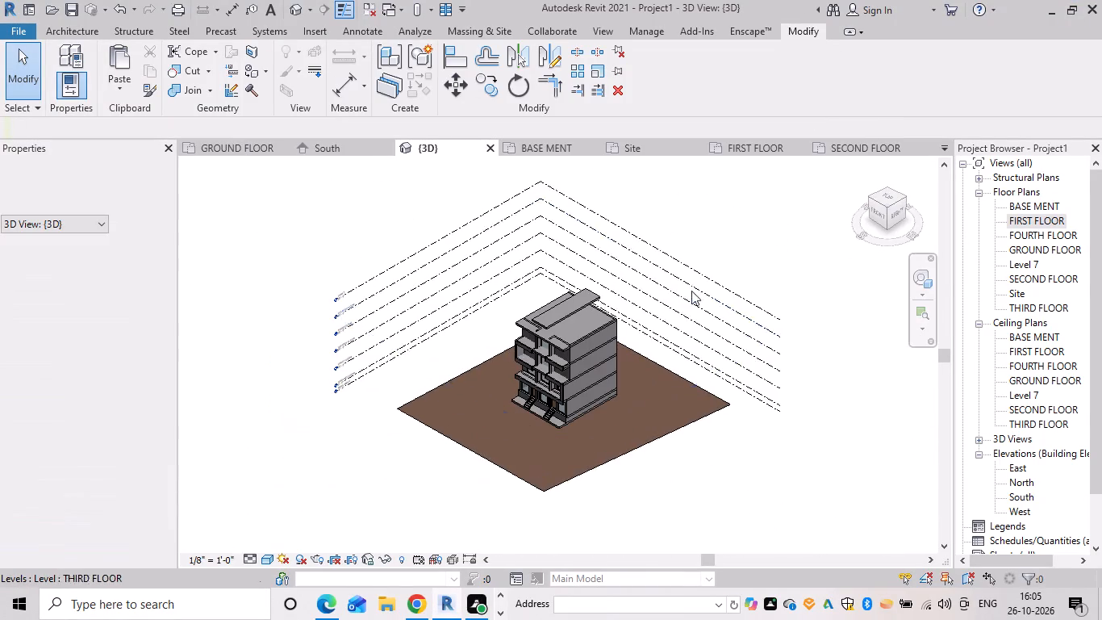
scroll(615, 316, "up", 5)
scroll(522, 323, "up", 5)
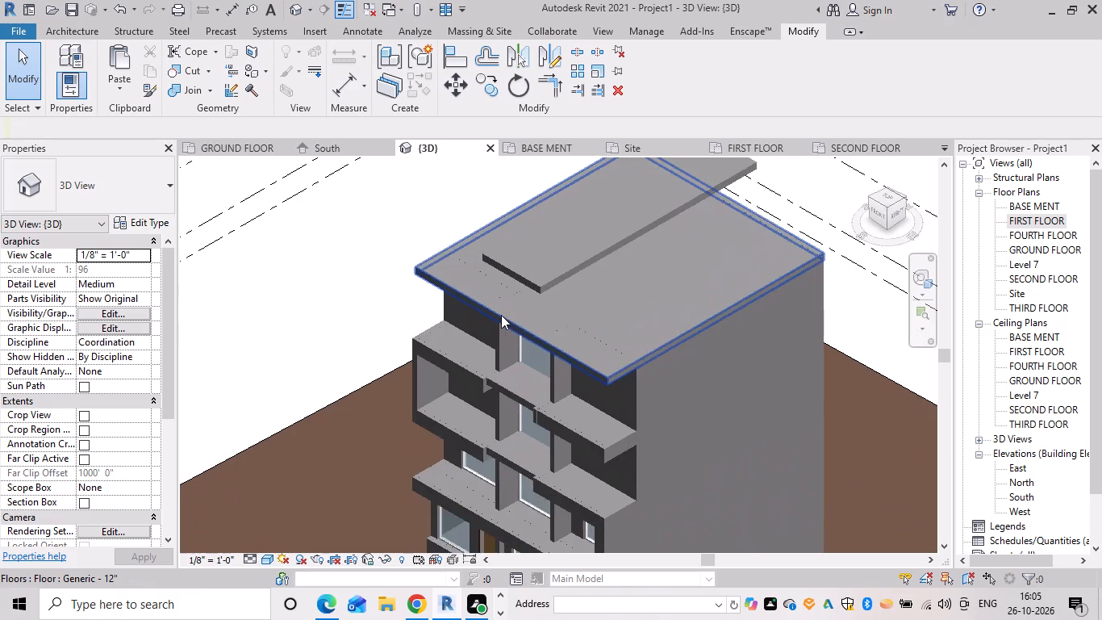
scroll(496, 315, "up", 5)
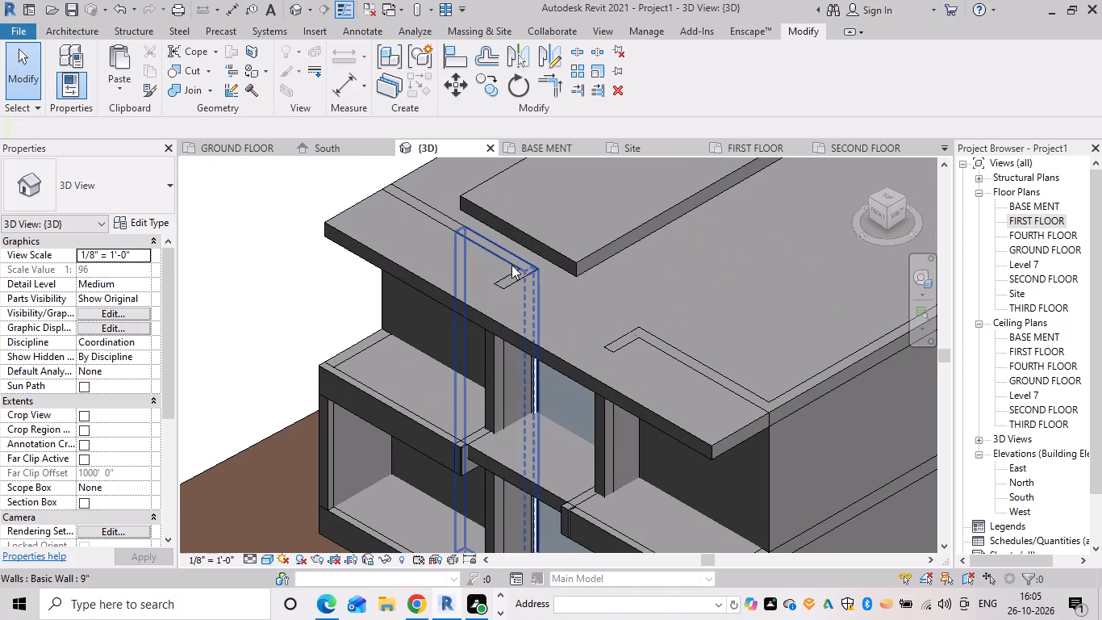
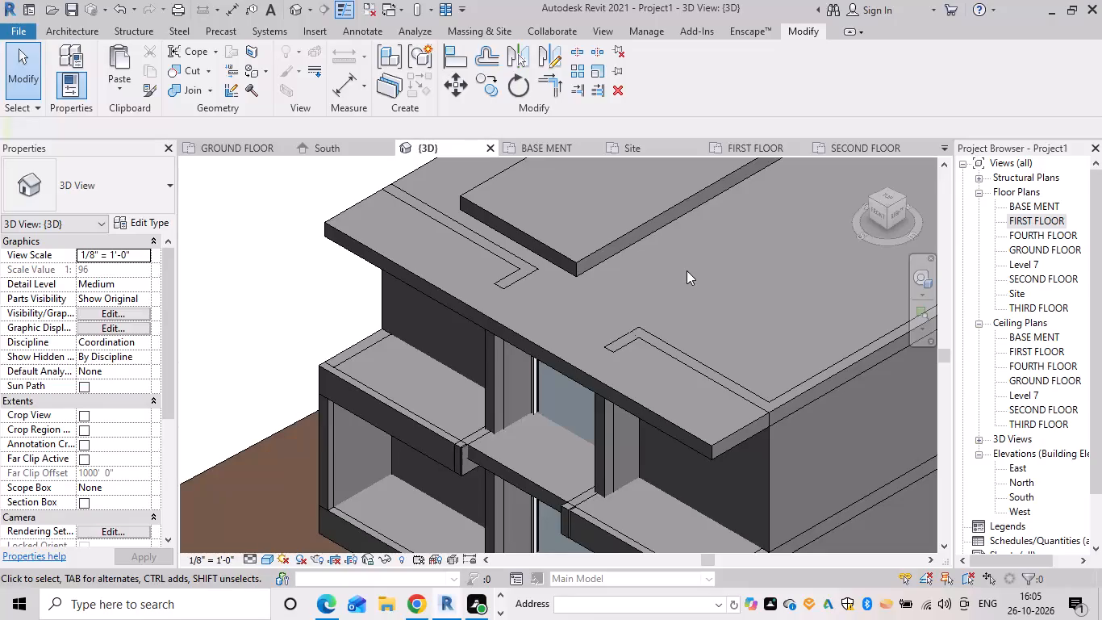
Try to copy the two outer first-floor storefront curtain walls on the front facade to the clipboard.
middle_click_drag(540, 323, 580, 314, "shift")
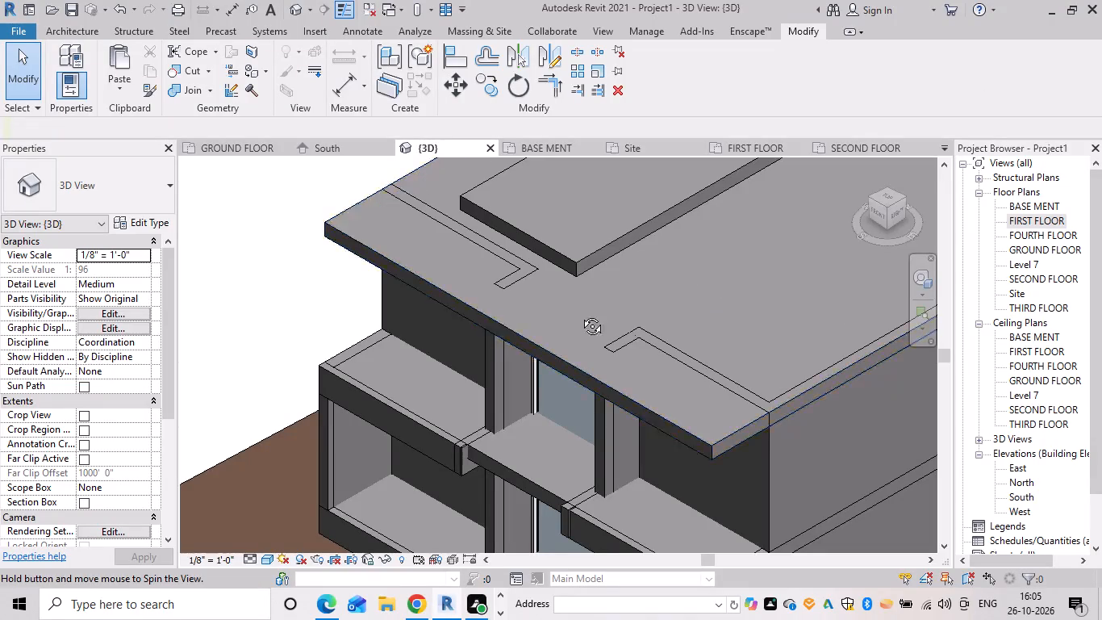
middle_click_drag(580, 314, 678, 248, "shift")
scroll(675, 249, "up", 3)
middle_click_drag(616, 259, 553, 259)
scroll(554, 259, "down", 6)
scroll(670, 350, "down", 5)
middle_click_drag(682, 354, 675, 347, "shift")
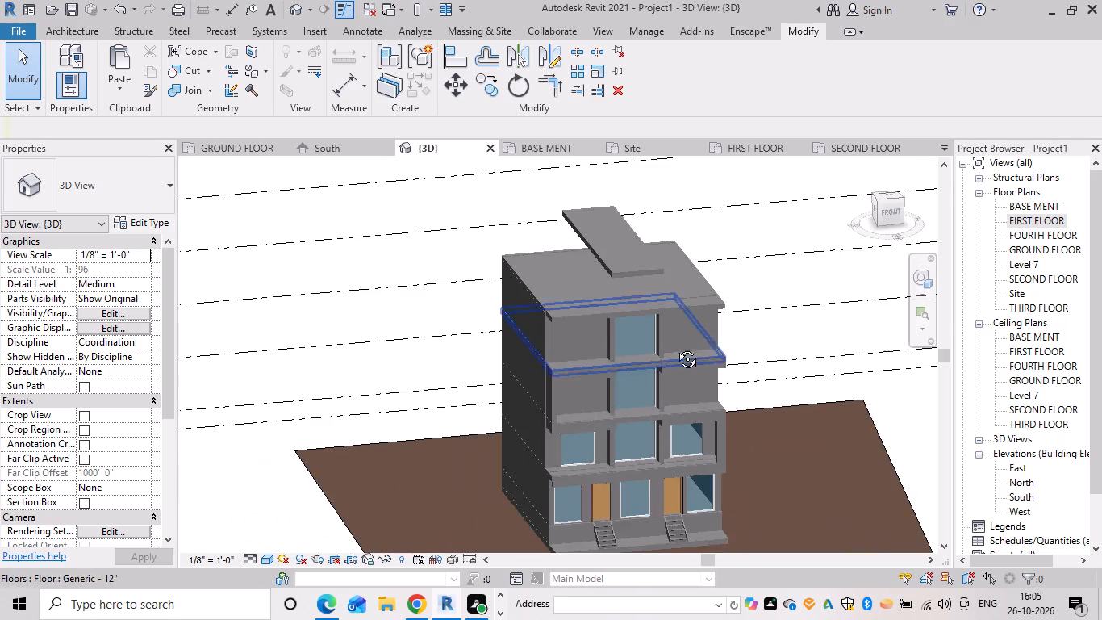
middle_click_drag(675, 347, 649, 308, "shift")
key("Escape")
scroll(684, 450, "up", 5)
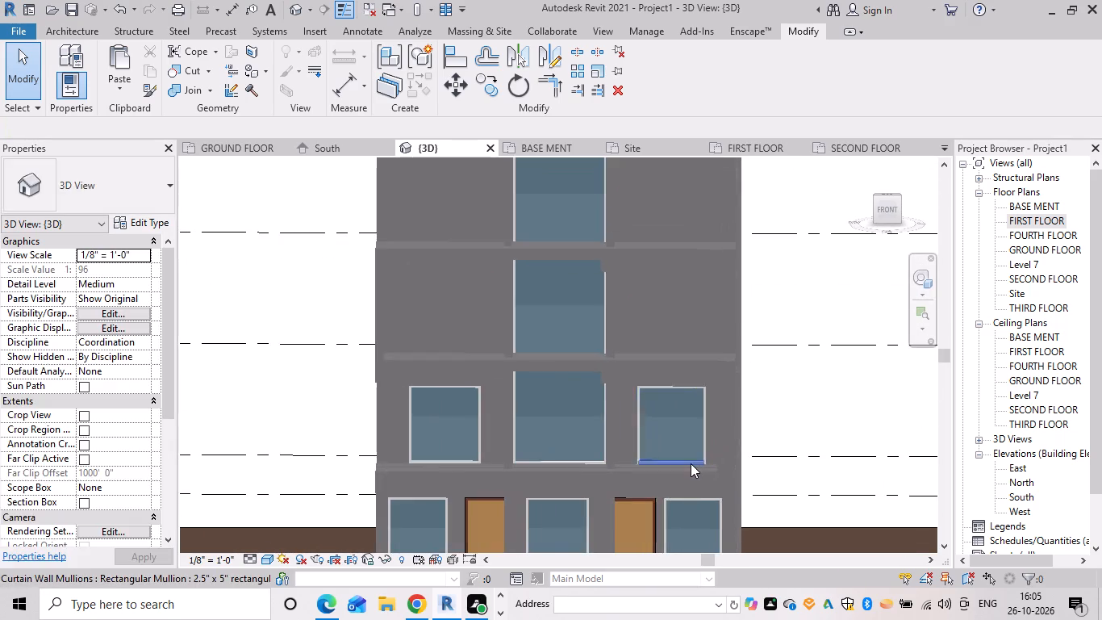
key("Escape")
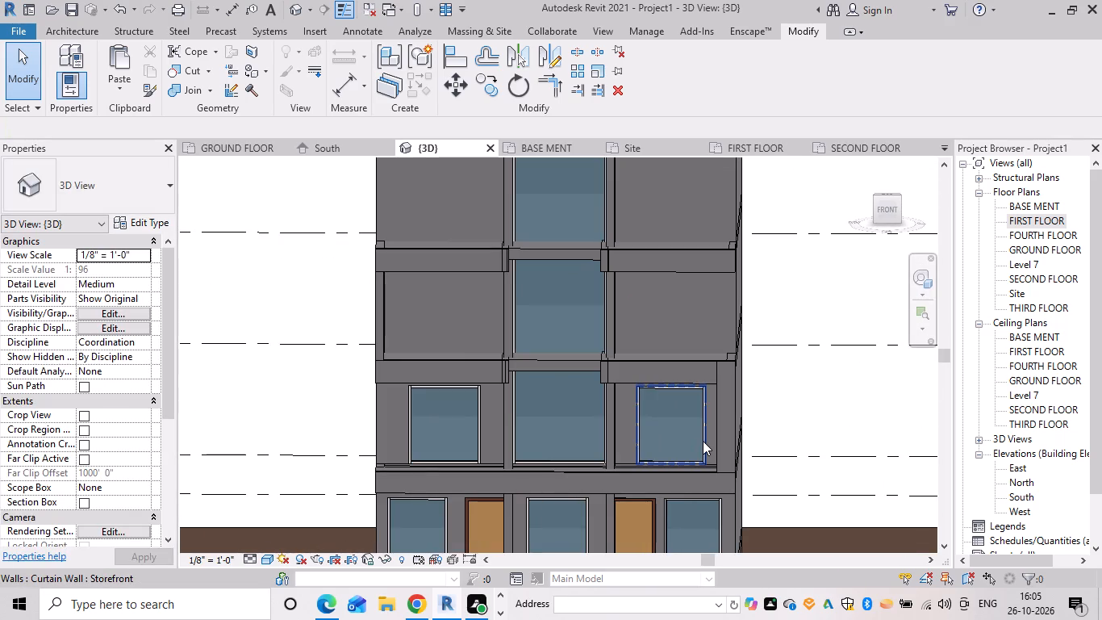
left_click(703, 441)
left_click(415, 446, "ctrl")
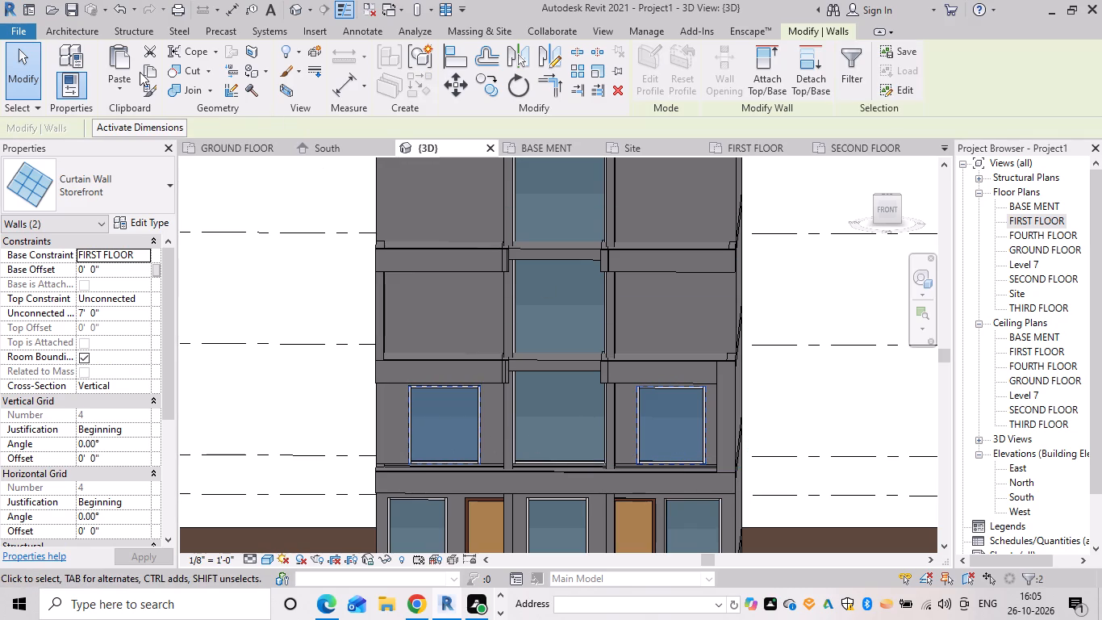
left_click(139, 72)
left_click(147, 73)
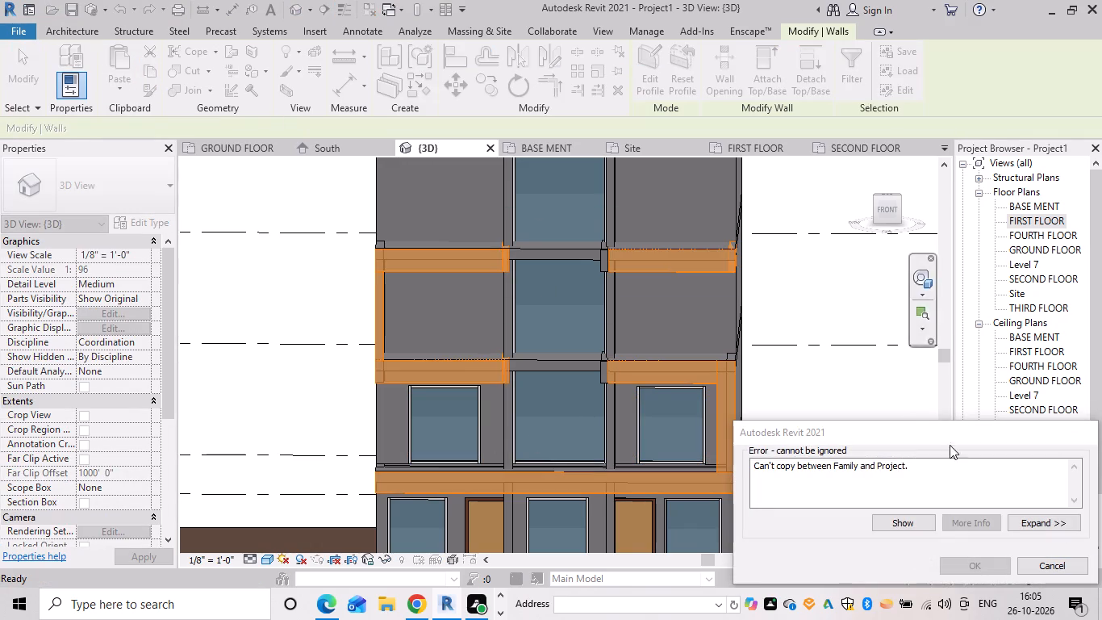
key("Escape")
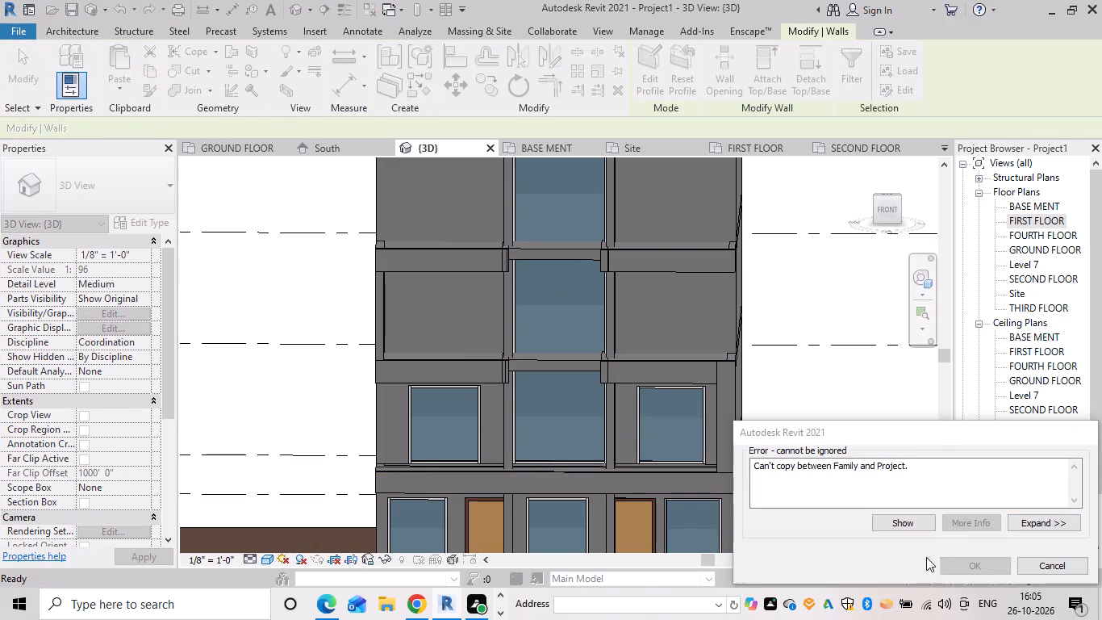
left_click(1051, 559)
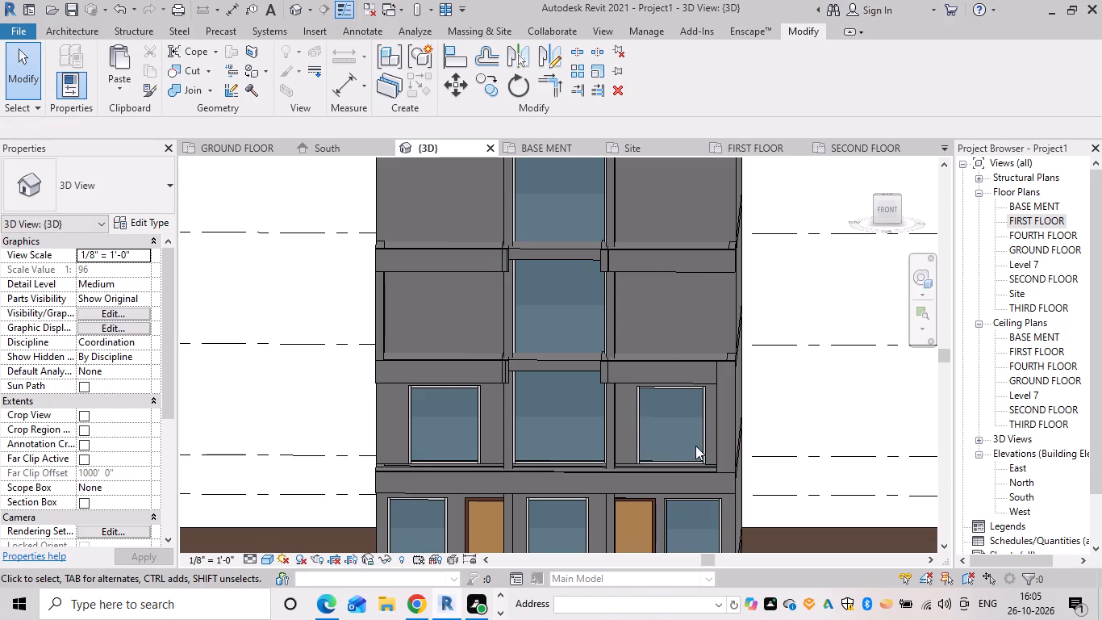
Copy the two outer first-floor storefront curtain walls and paste them aligned to the SECOND FLOOR and THIRD FLOOR levels.
left_click(703, 441)
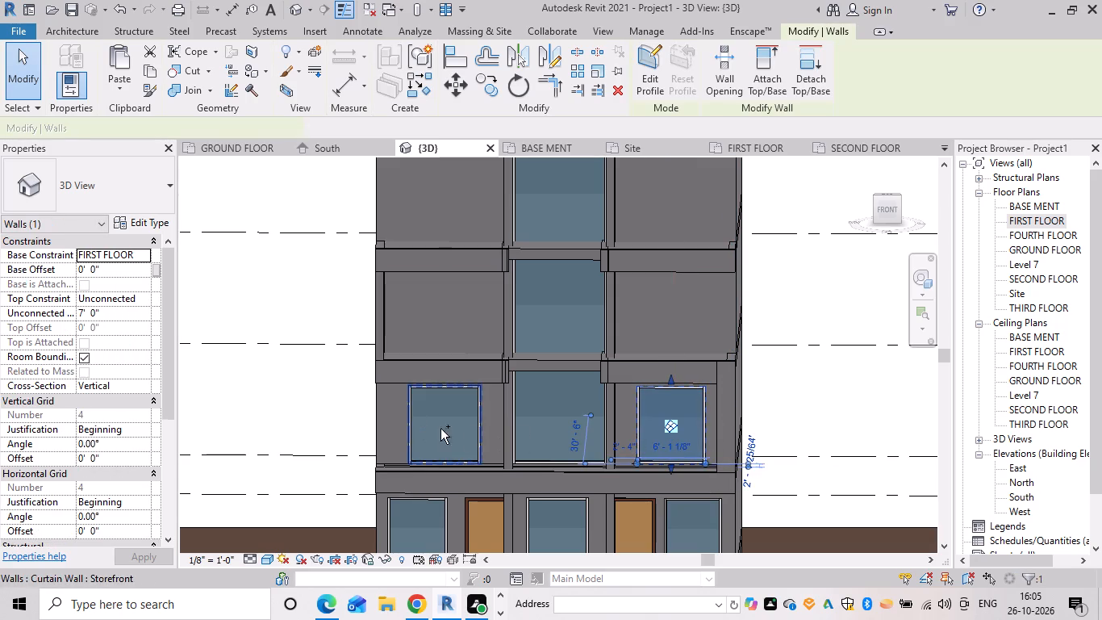
left_click(474, 434, "ctrl")
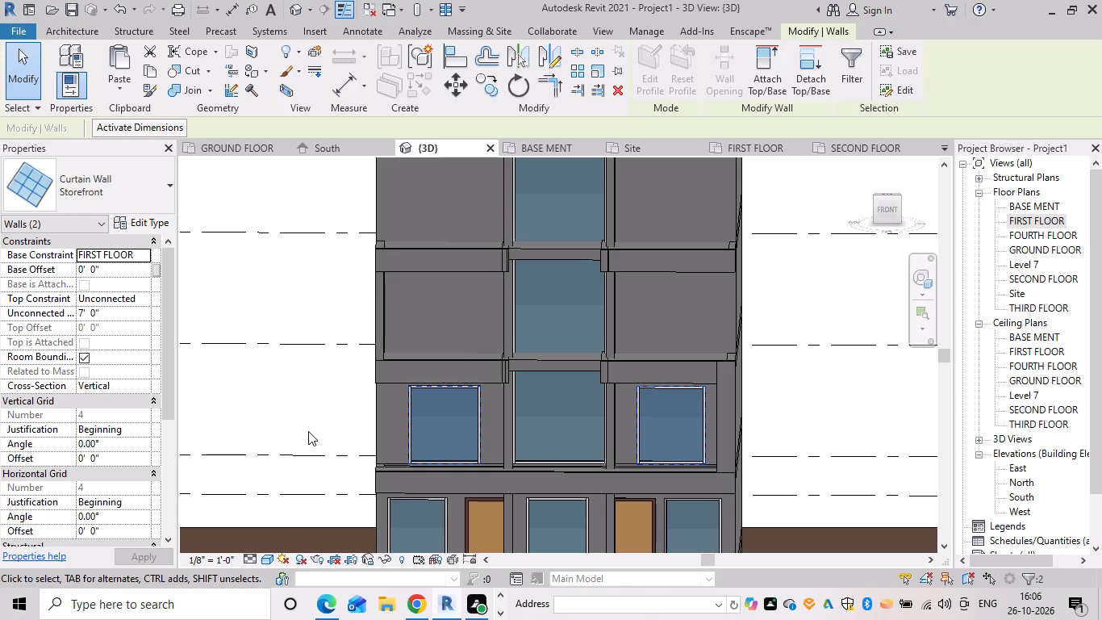
left_click(148, 77)
left_click(124, 83)
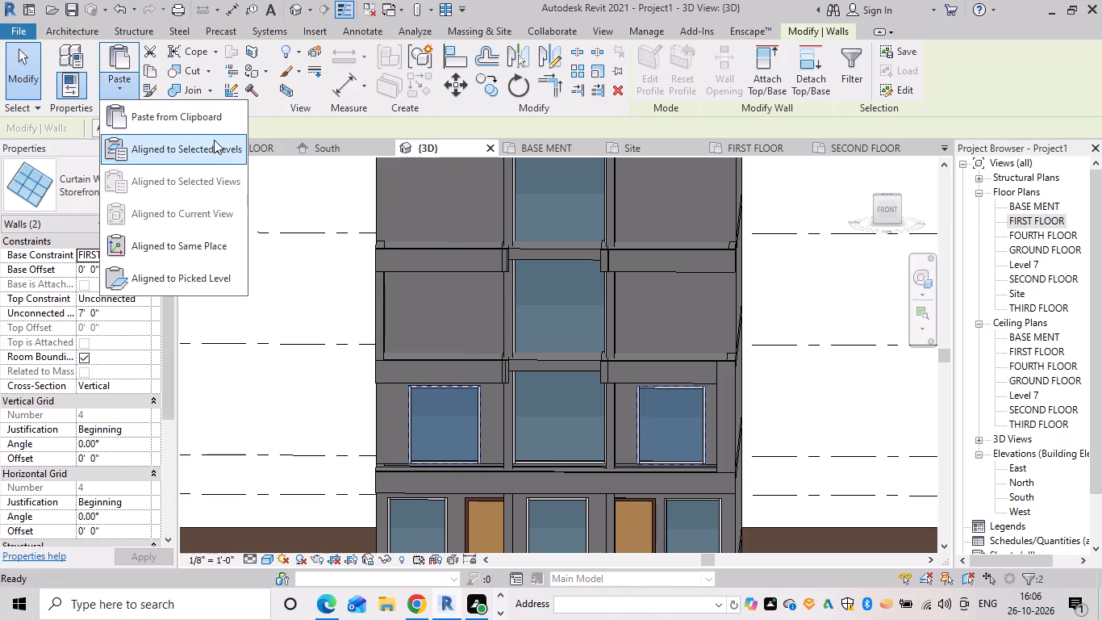
left_click(189, 149)
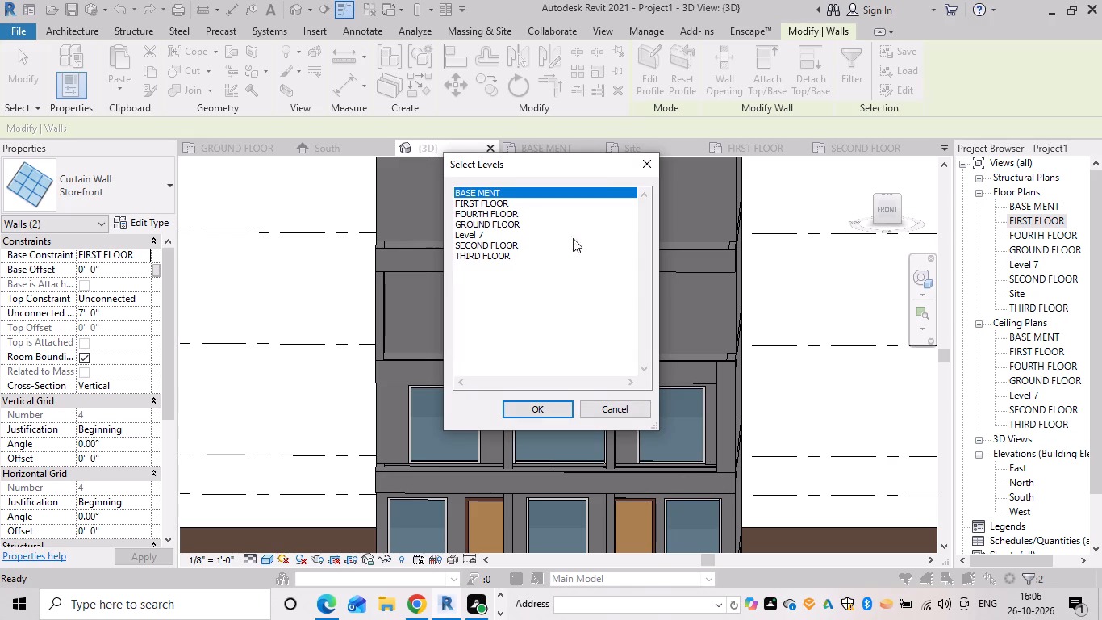
left_click(539, 246)
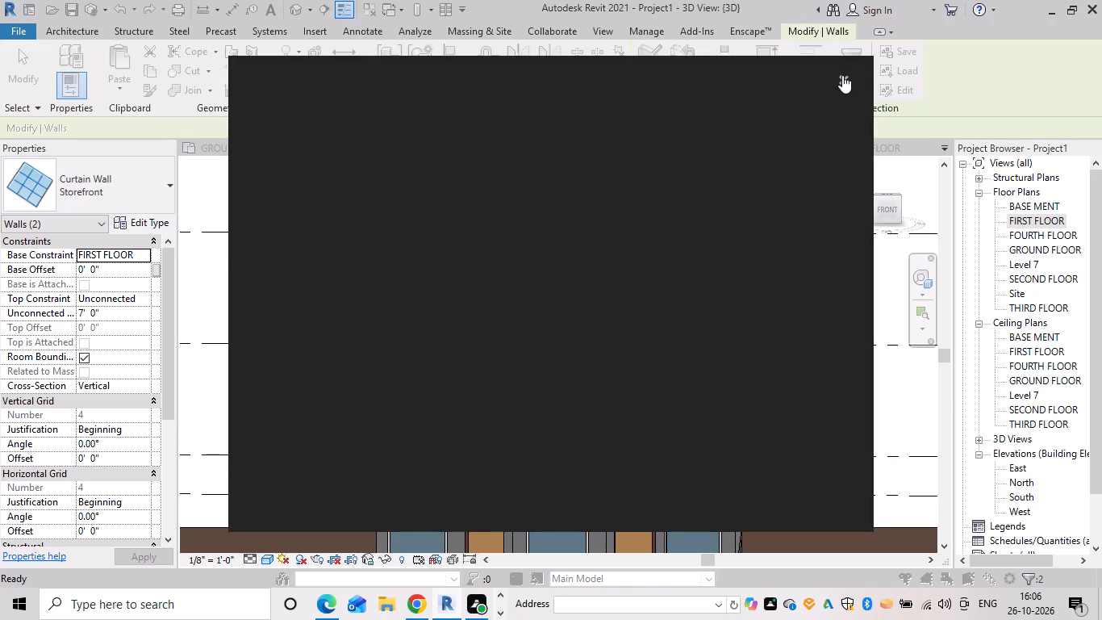
left_click(842, 75)
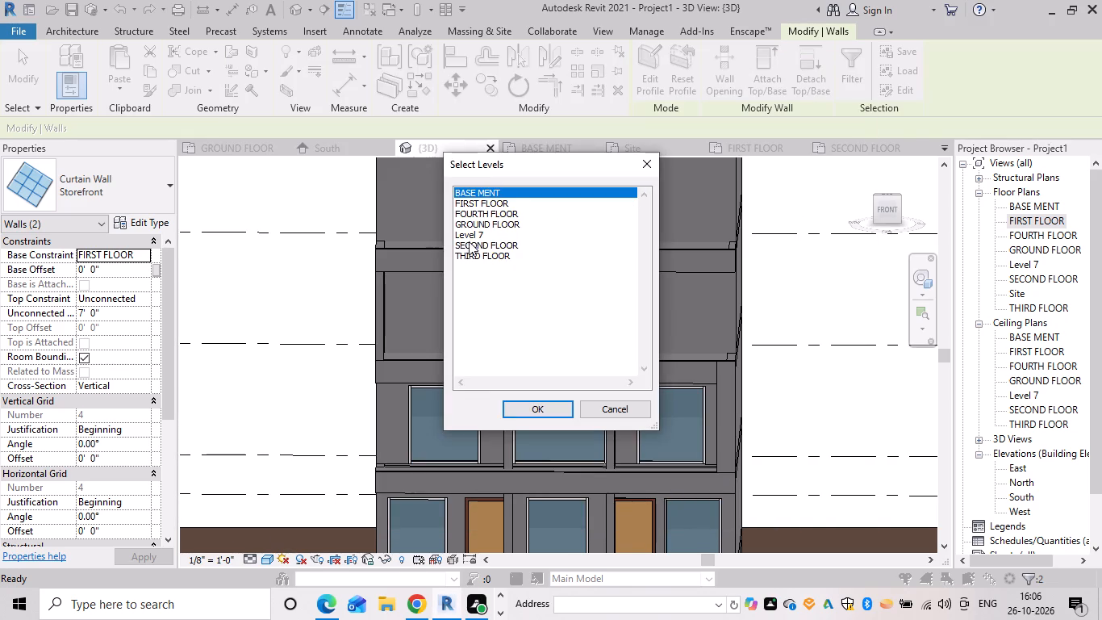
left_click_drag(471, 239, 520, 333)
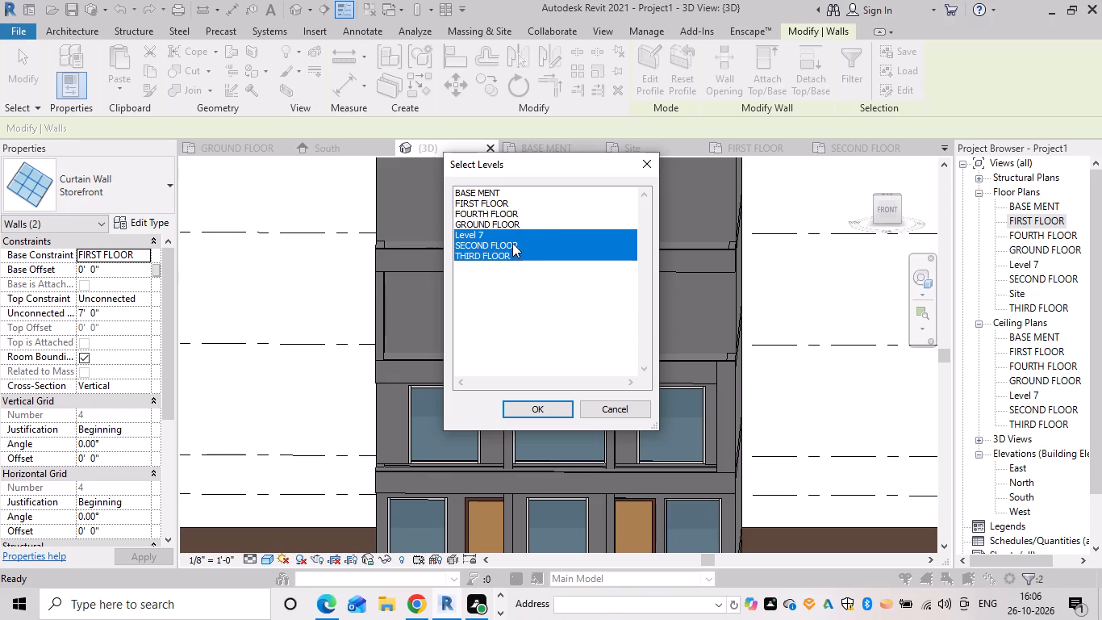
left_click_drag(512, 243, 547, 304)
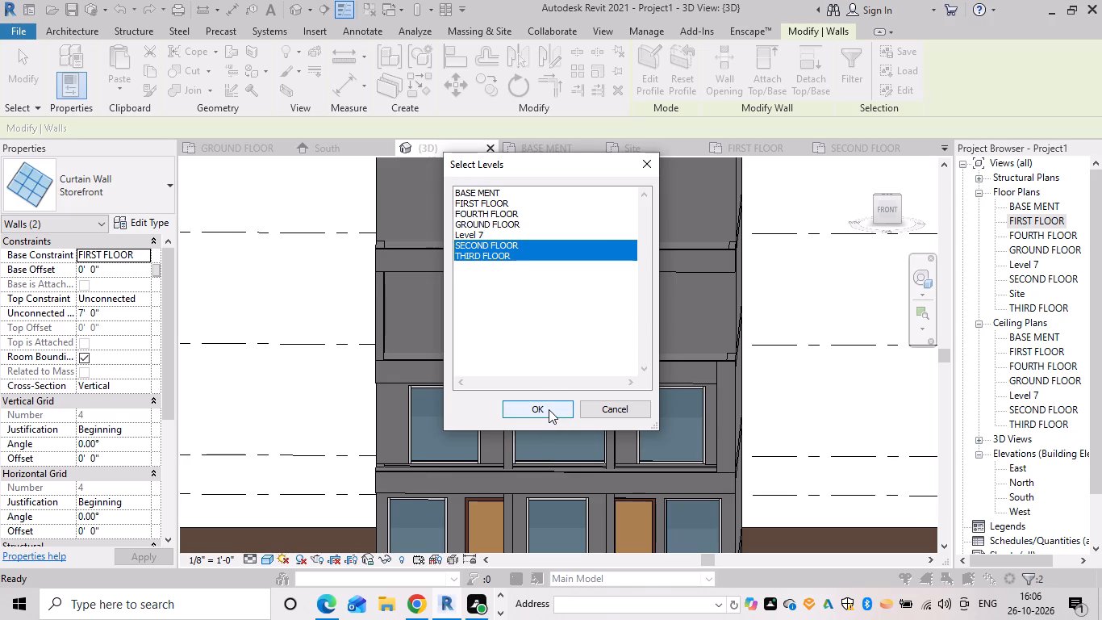
left_click(545, 407)
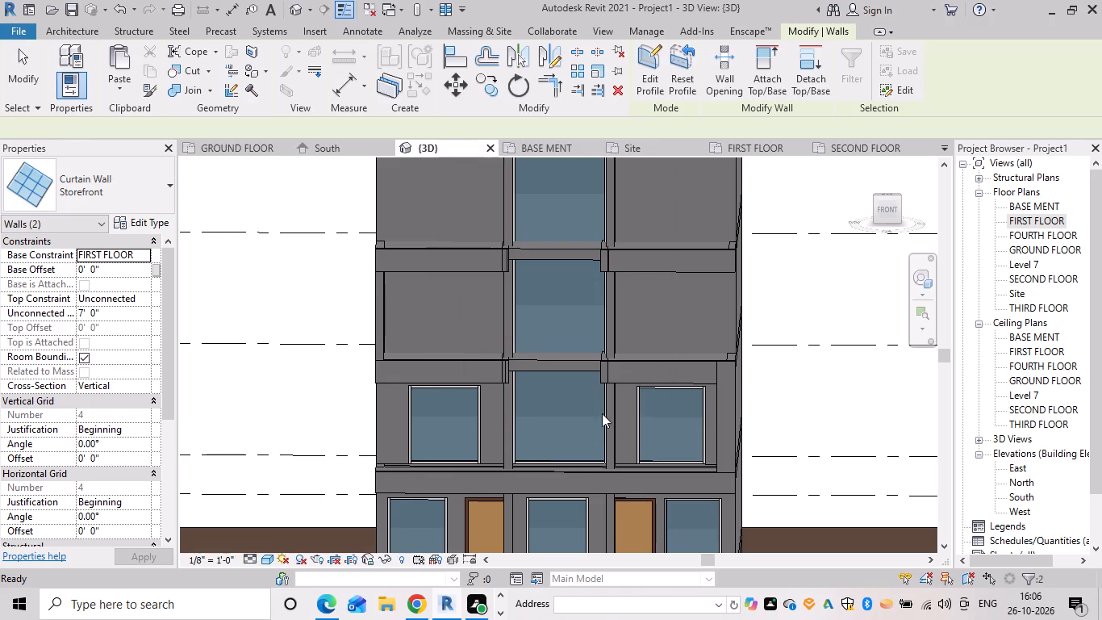
scroll(533, 409, "down", 4)
middle_click(533, 409)
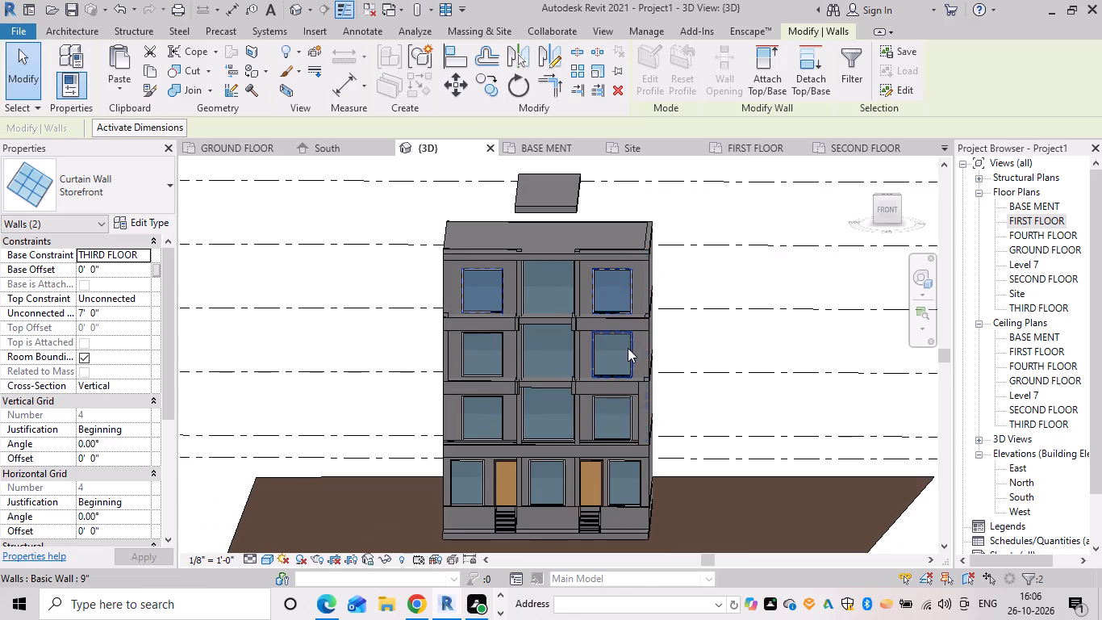
scroll(582, 282, "up", 4)
key("Escape")
key("Escape")
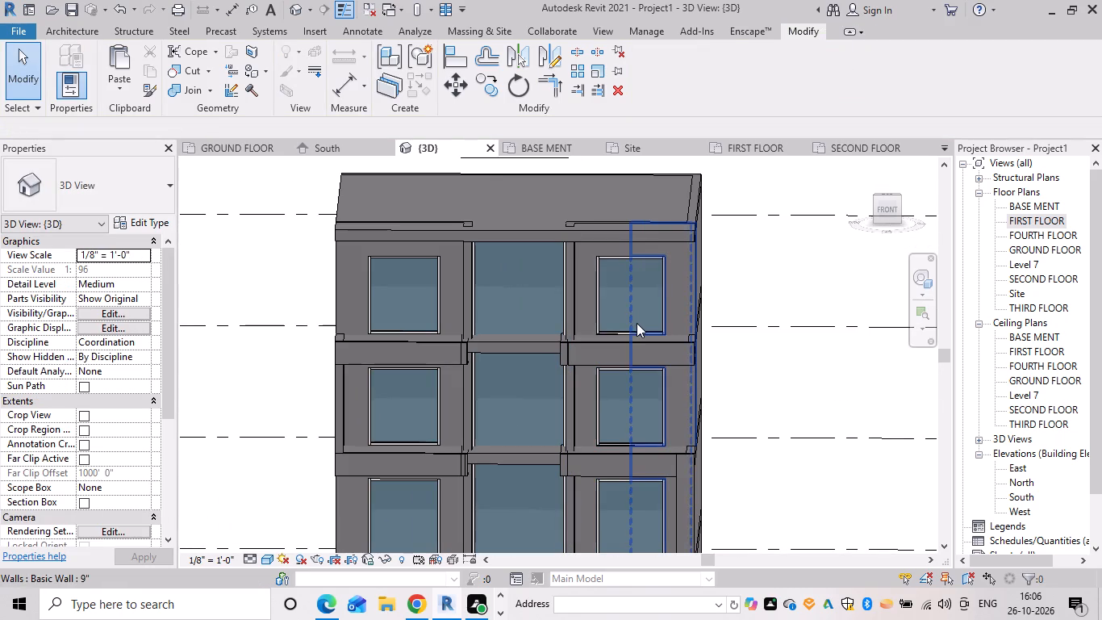
Delete the two outer storefront curtain walls at the THIRD FLOOR level on the front facade.
left_click(646, 327)
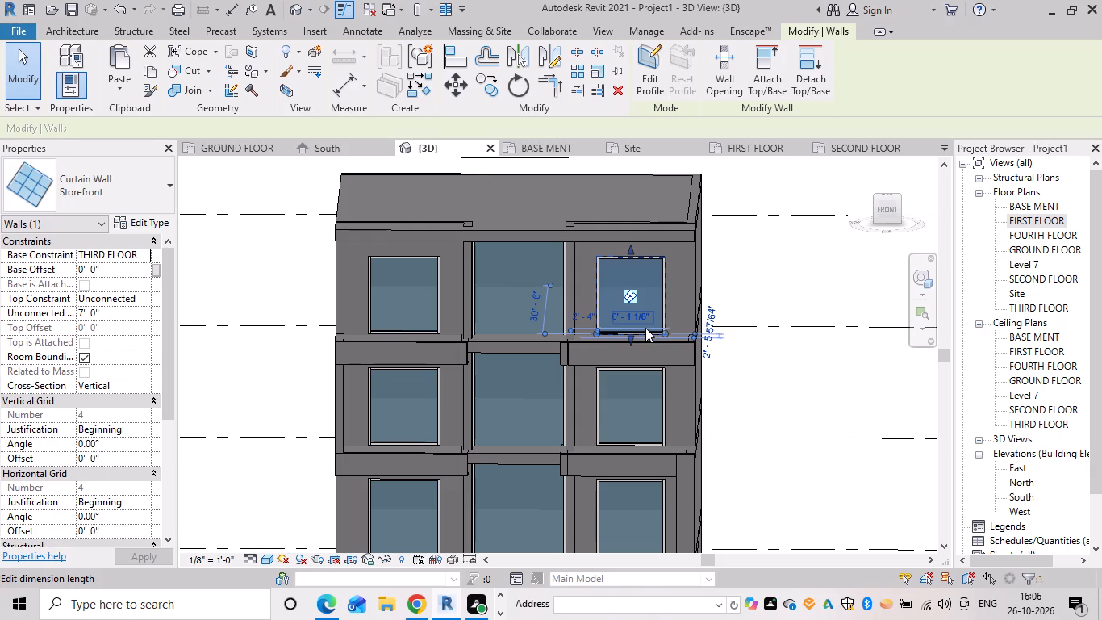
key("Delete")
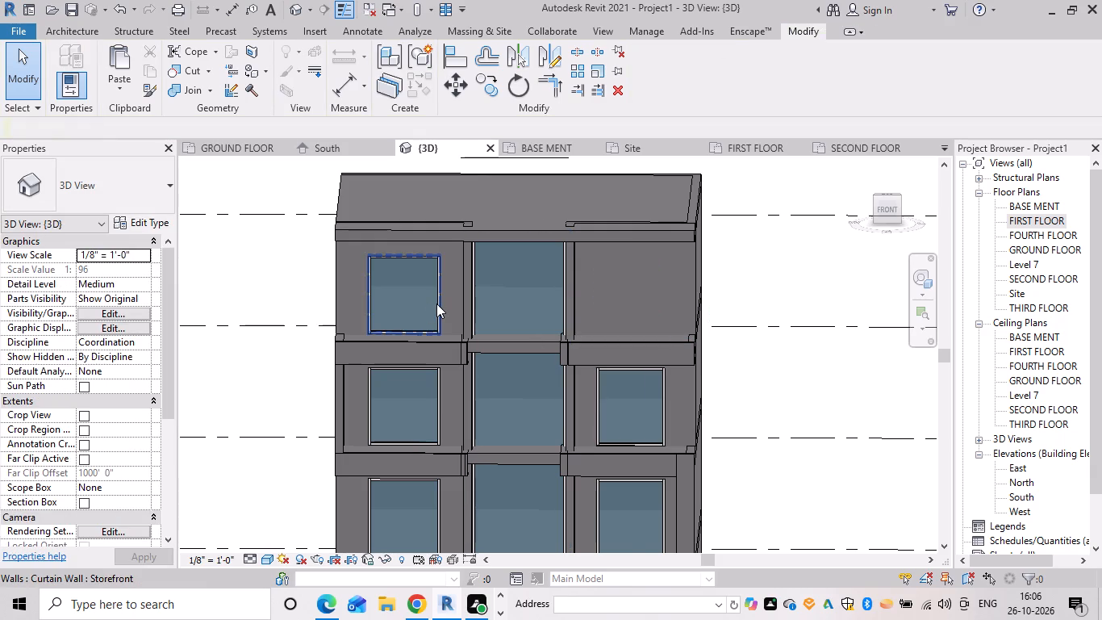
left_click(436, 304)
key("Delete")
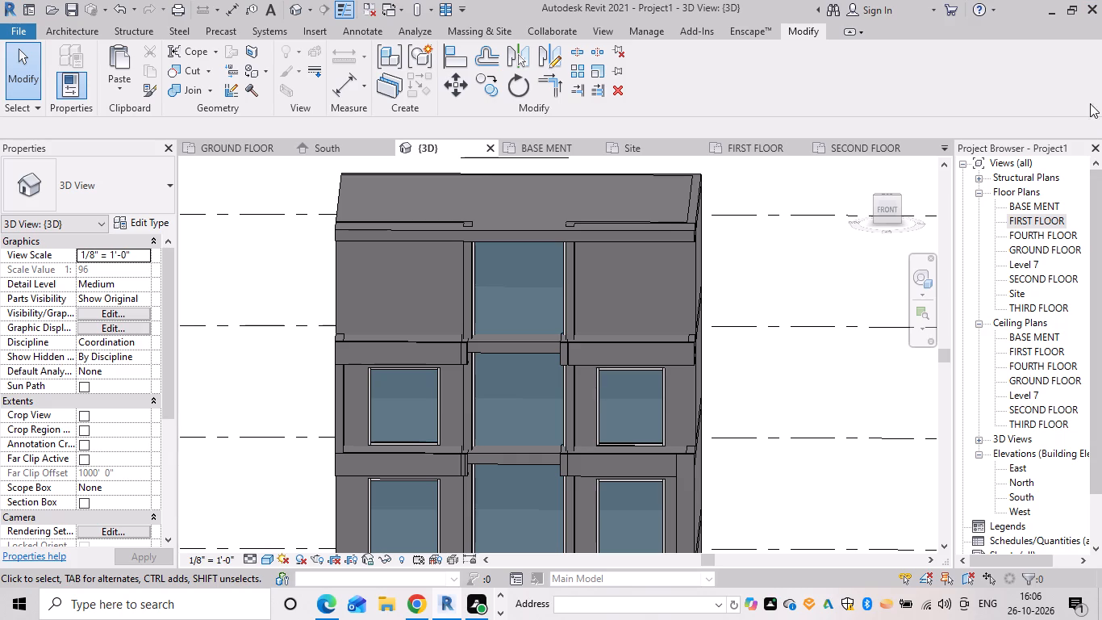
Examine the front facade, balcony projections and side walls from both sides and from the front, up to the top storey.
scroll(1086, 156, "down", 1)
scroll(887, 156, "down", 2)
middle_click_drag(812, 100, 774, 82, "shift")
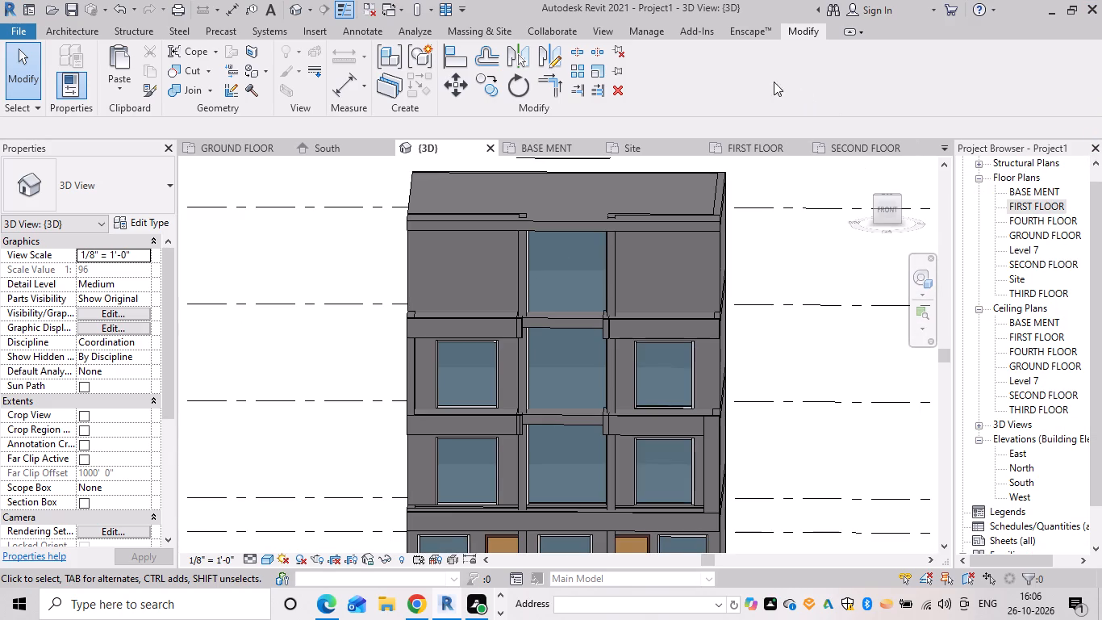
middle_click_drag(774, 82, 660, 40, "shift")
scroll(744, 324, "down", 1)
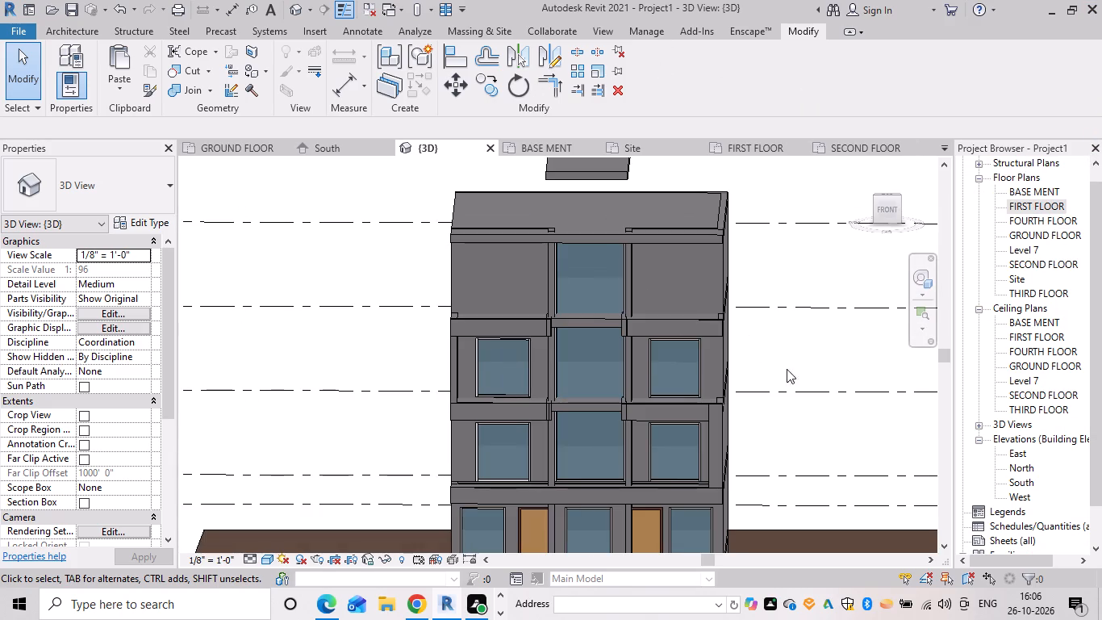
scroll(780, 358, "down", 1)
middle_click_drag(766, 349, 649, 315, "shift")
scroll(558, 340, "up", 4)
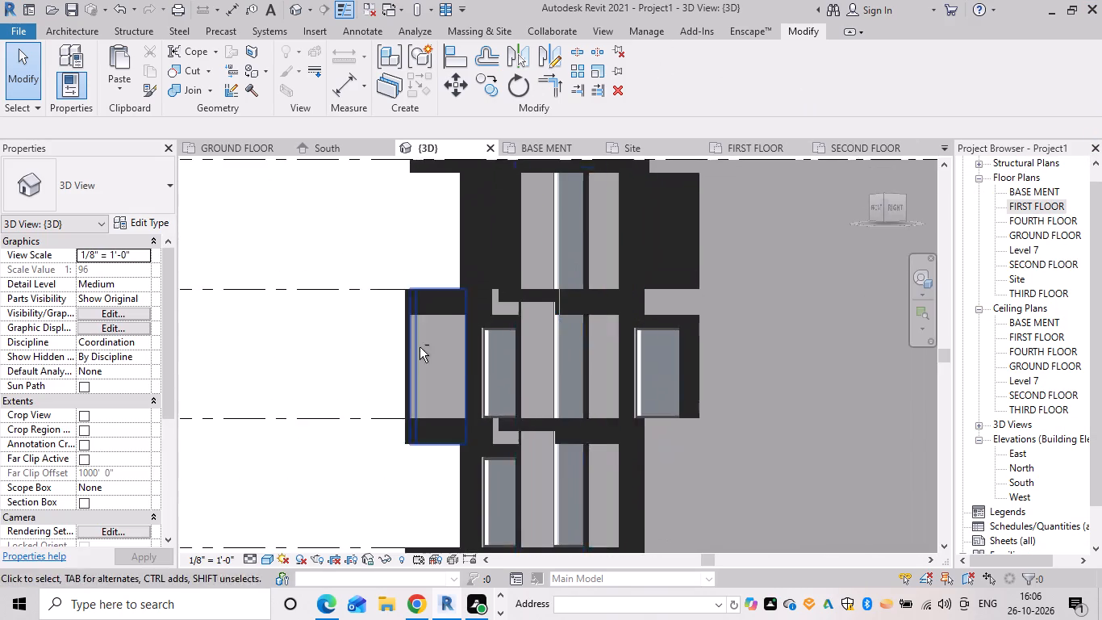
middle_click_drag(425, 349, 496, 366, "shift")
middle_click_drag(552, 383, 441, 373, "shift")
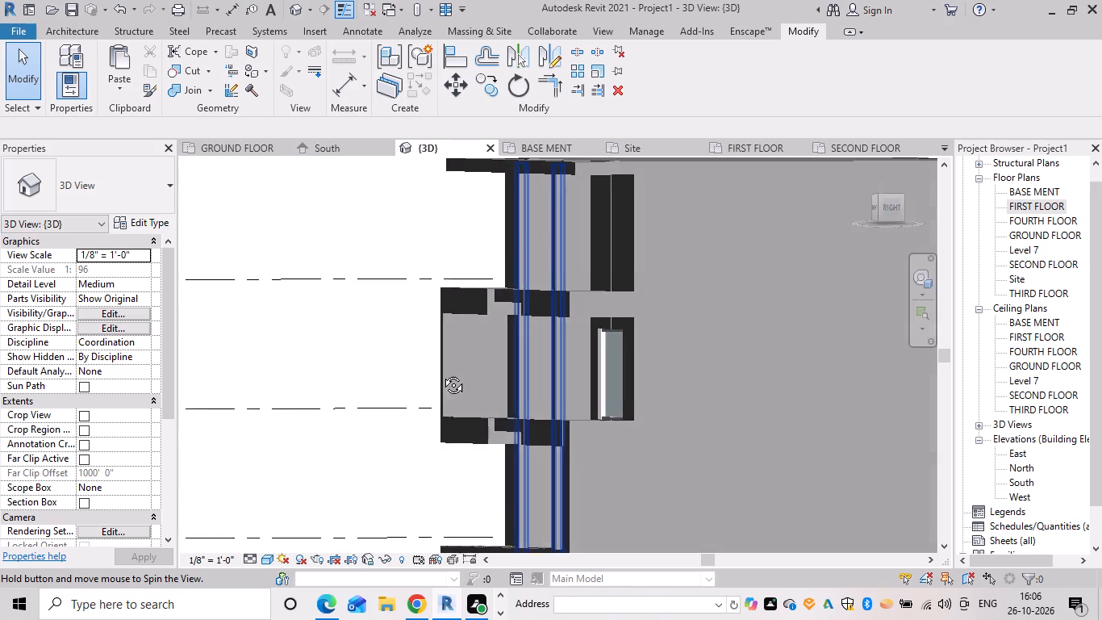
middle_click_drag(441, 373, 761, 382, "shift")
scroll(762, 382, "down", 2)
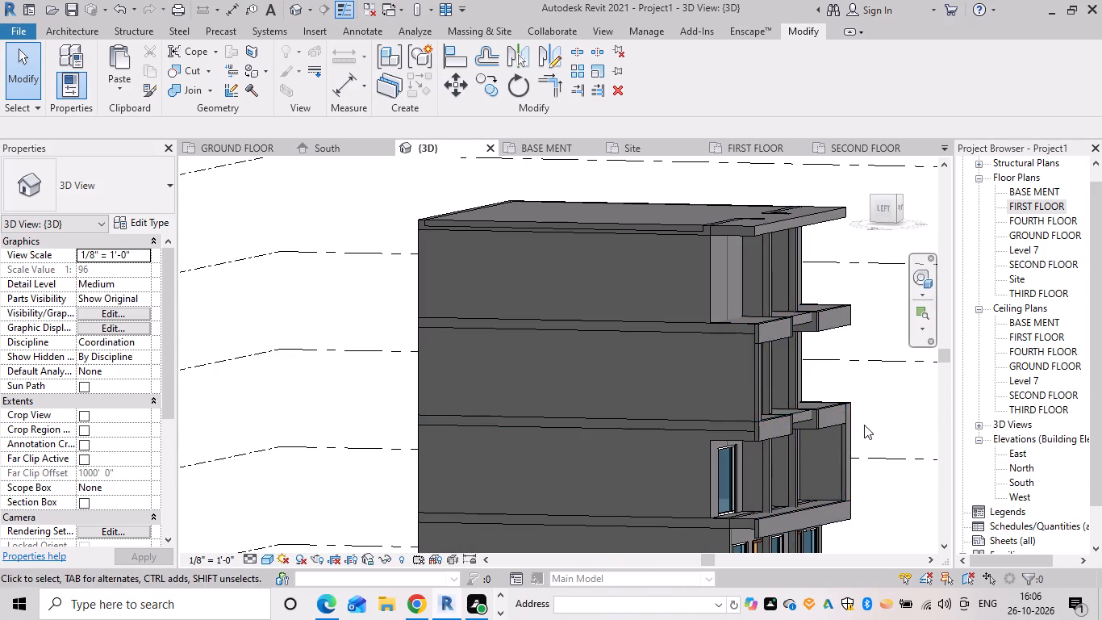
middle_click_drag(815, 417, 857, 404, "shift")
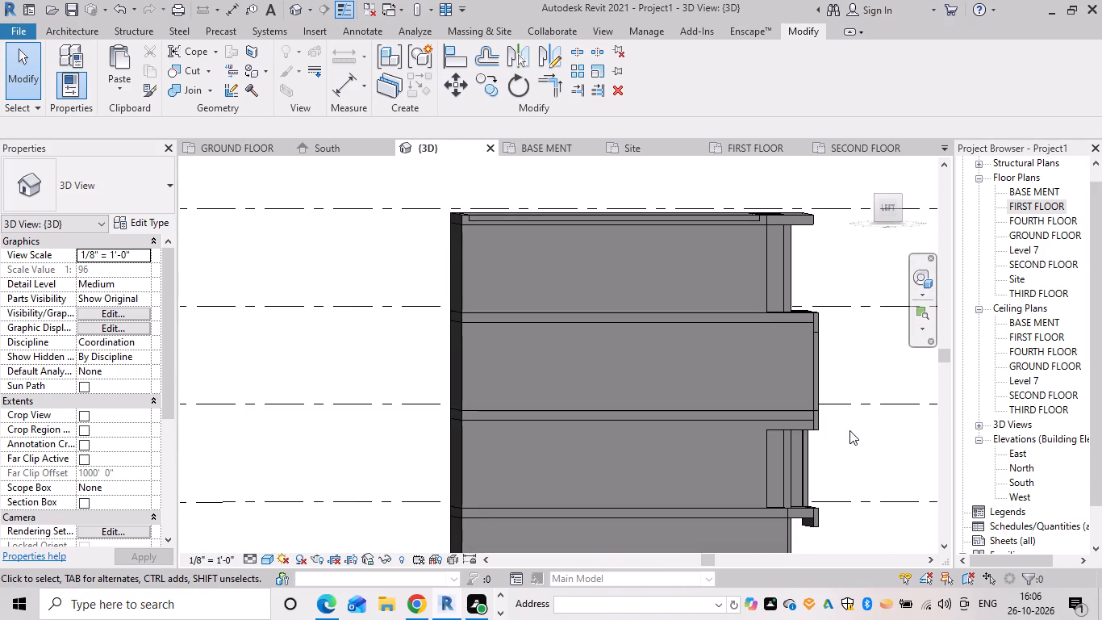
left_click(886, 214)
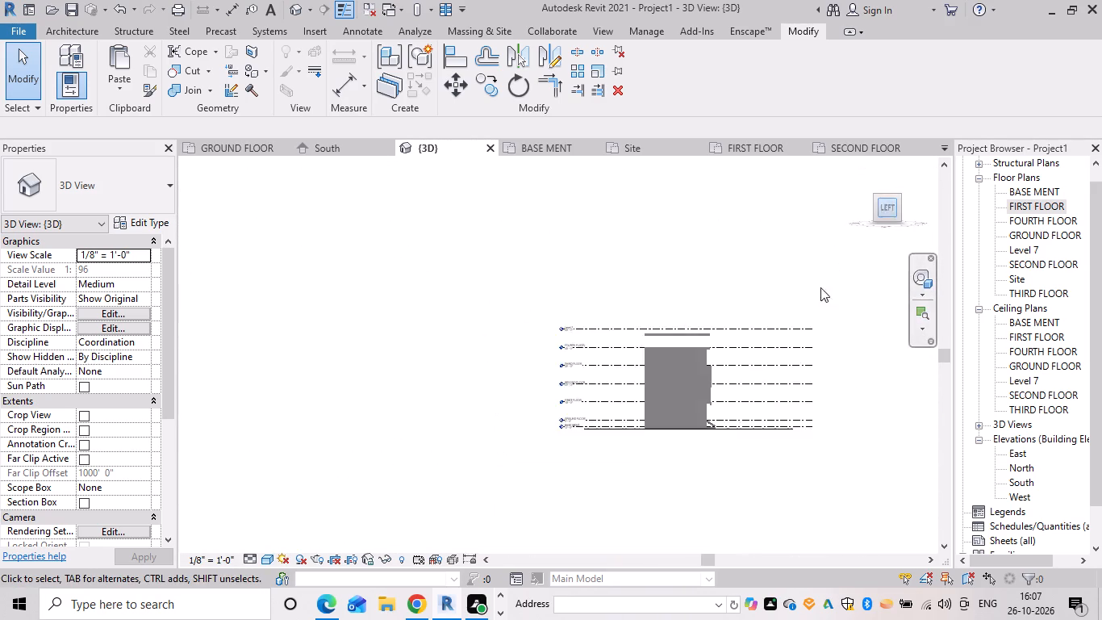
middle_click_drag(771, 355, 479, 372, "shift")
scroll(524, 370, "up", 12)
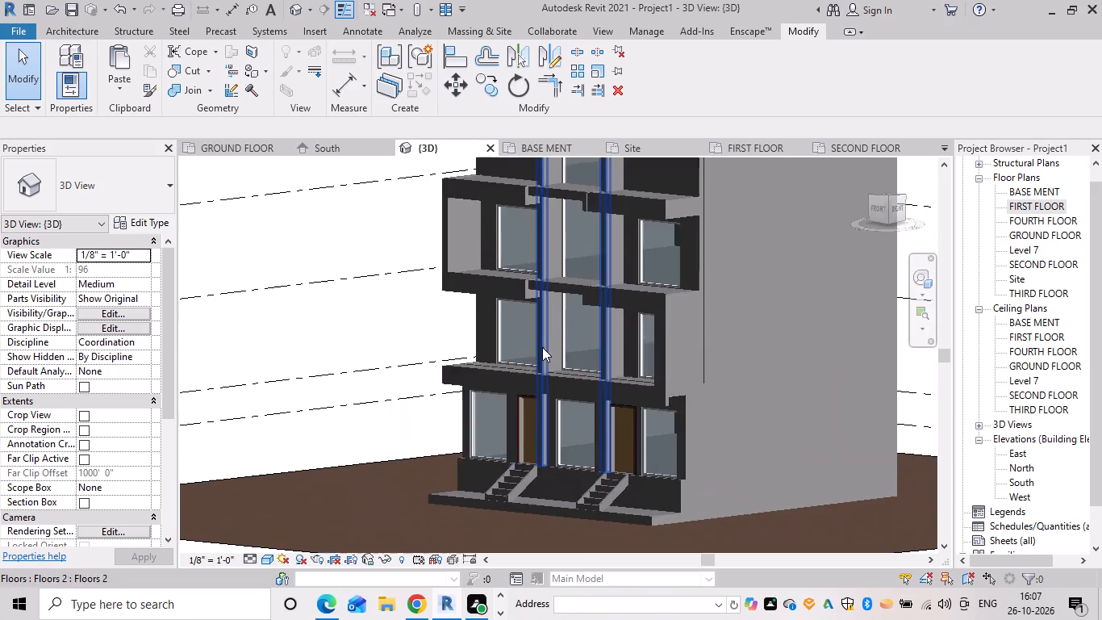
middle_click_drag(528, 350, 573, 341, "shift")
scroll(573, 341, "up", 1)
middle_click_drag(492, 333, 553, 352, "shift")
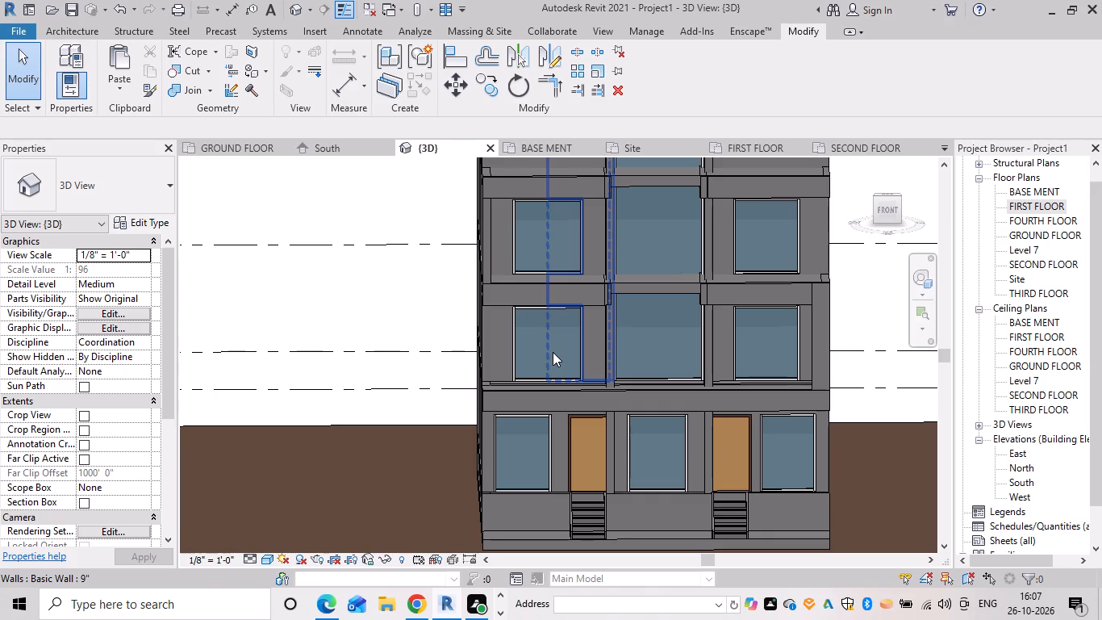
scroll(596, 327, "down", 3)
middle_click_drag(589, 312, 586, 313)
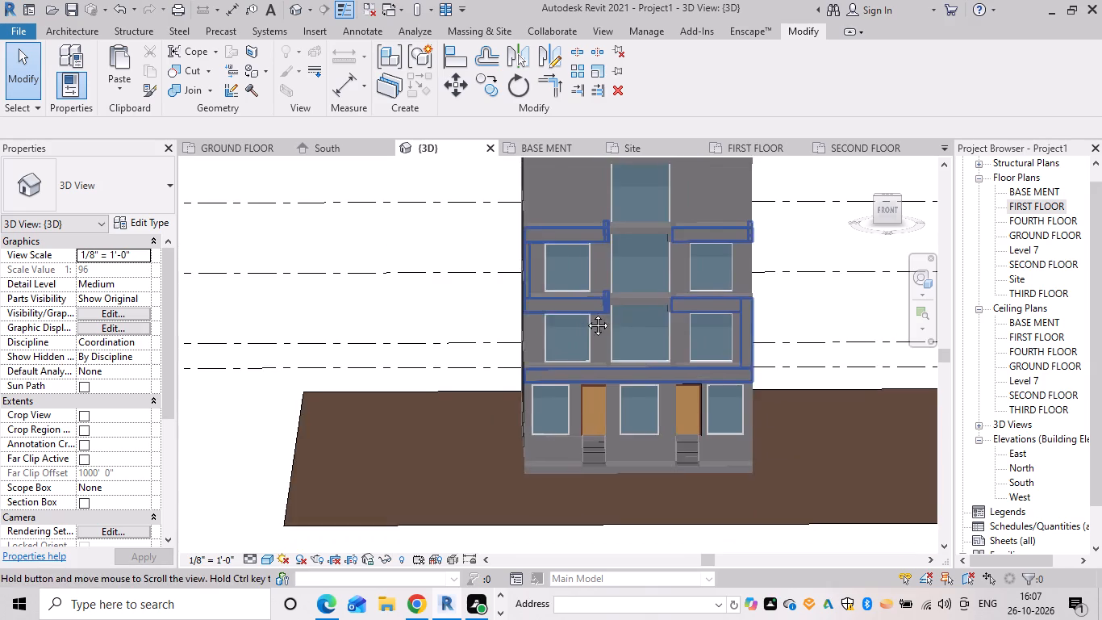
middle_click_drag(586, 313, 532, 468)
scroll(593, 355, "up", 2)
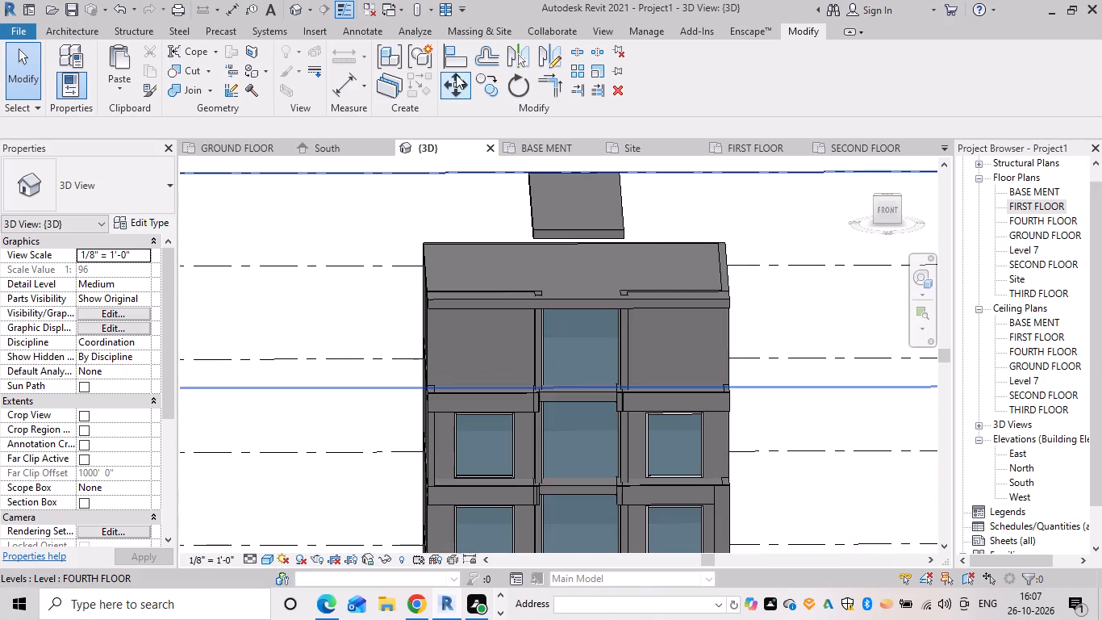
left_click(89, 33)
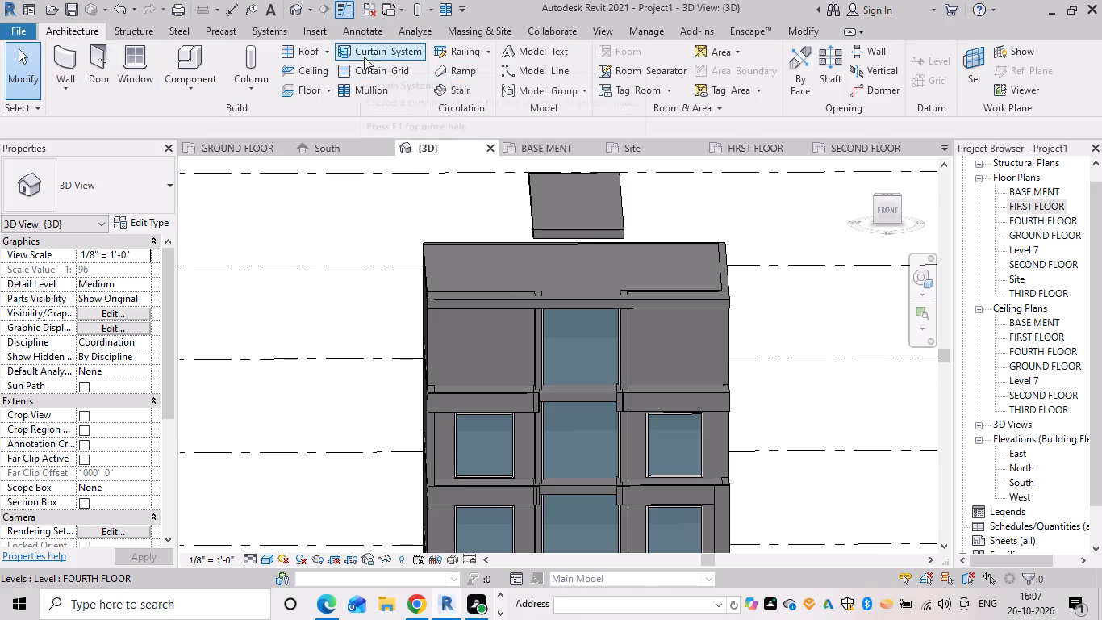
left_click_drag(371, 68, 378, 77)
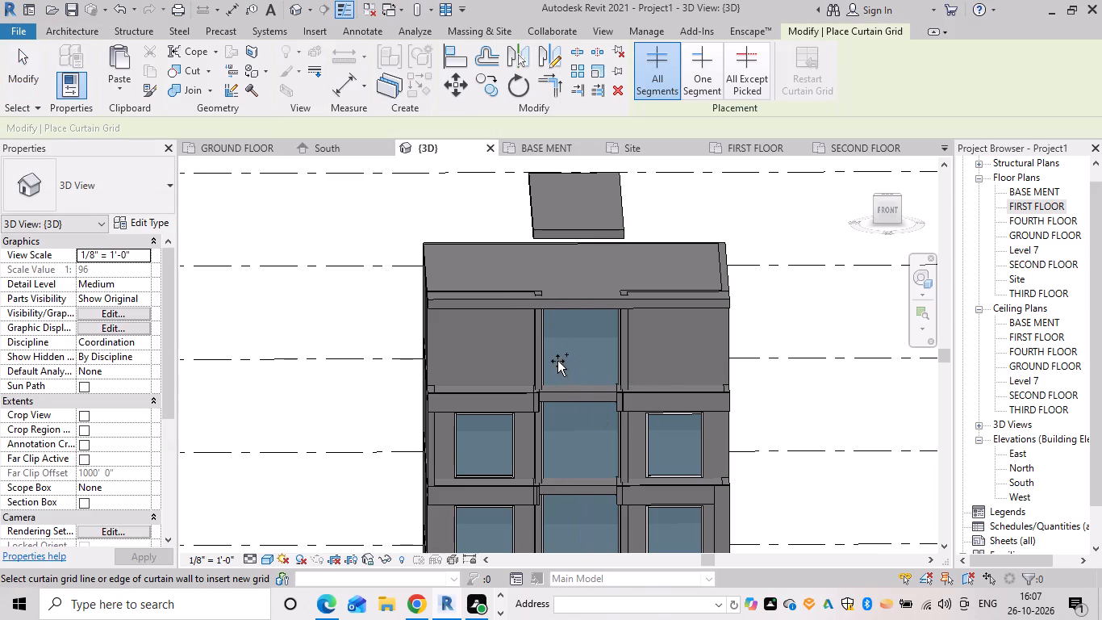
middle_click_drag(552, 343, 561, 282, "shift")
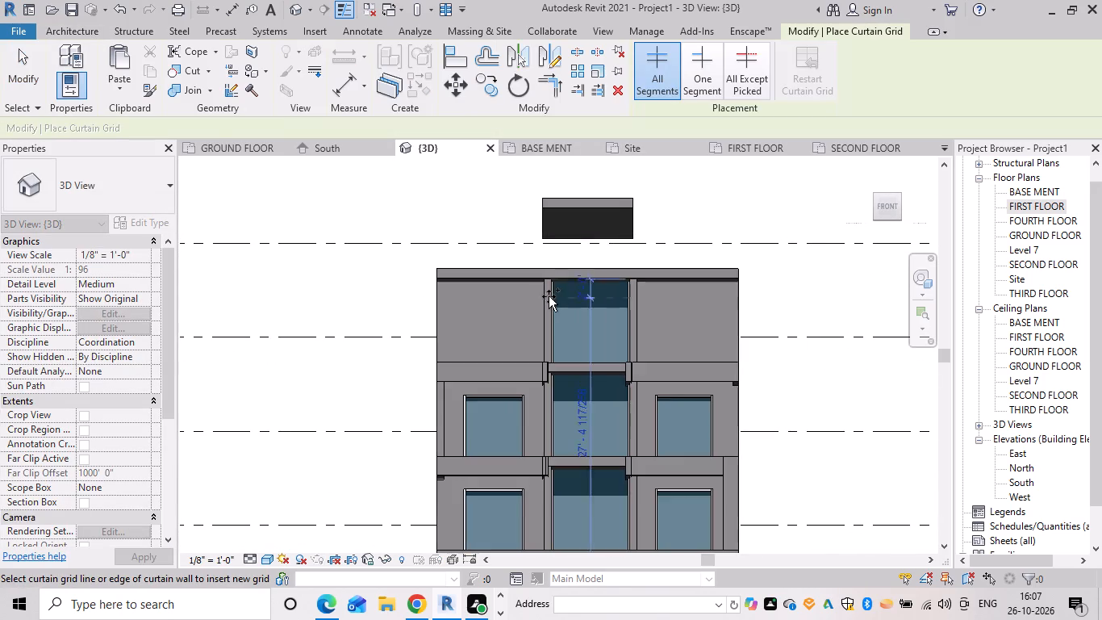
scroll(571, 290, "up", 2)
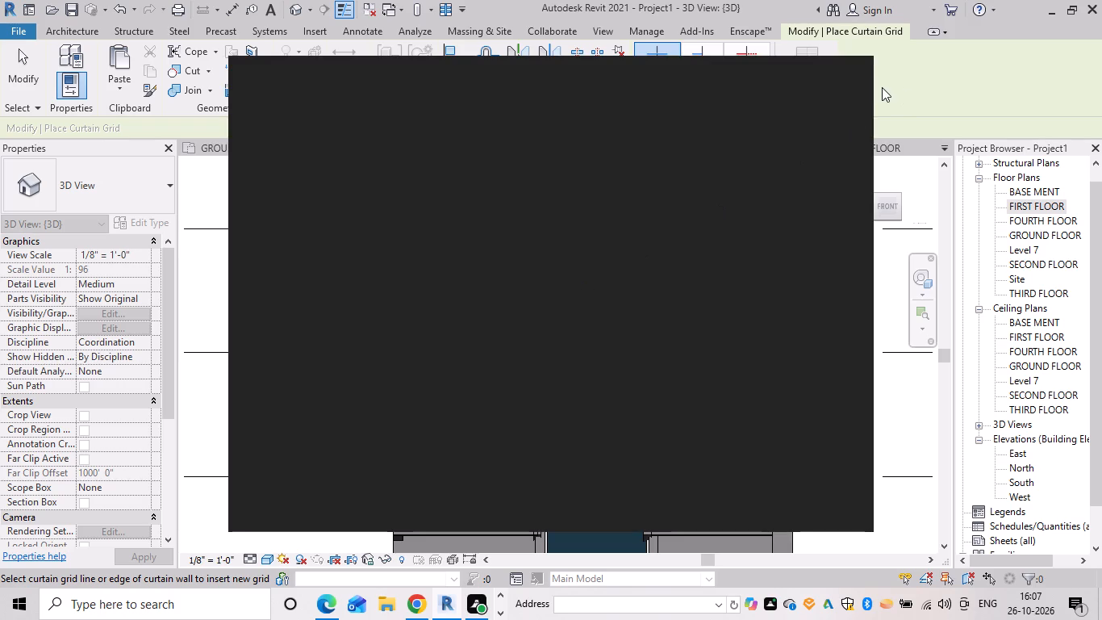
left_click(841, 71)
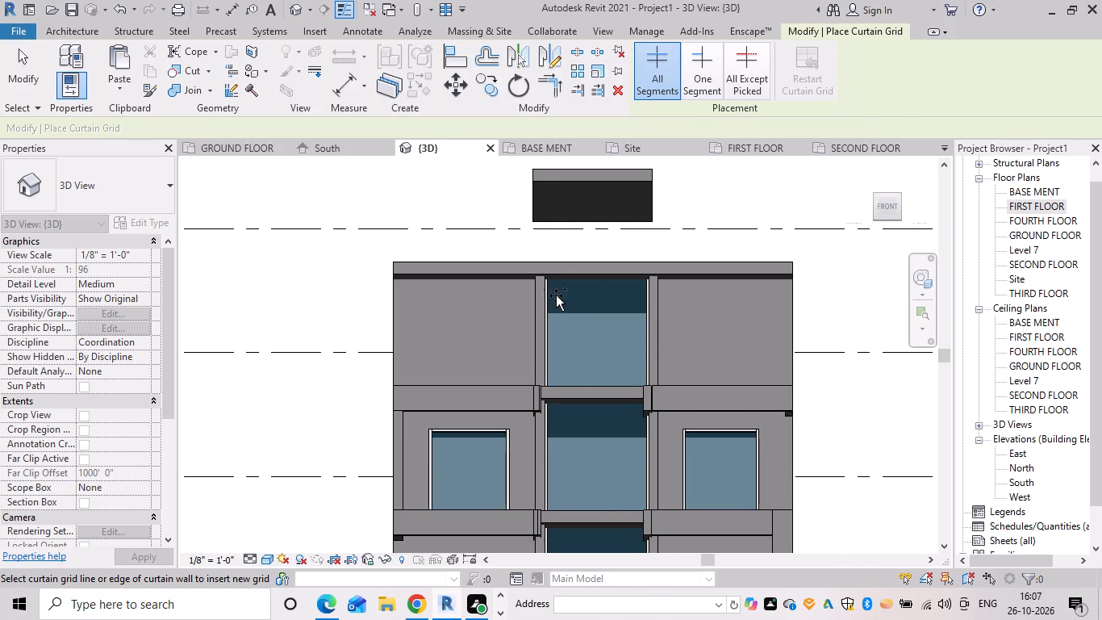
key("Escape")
Measure the width of the central curtain wall bay at the top storey of the front facade.
key("d")
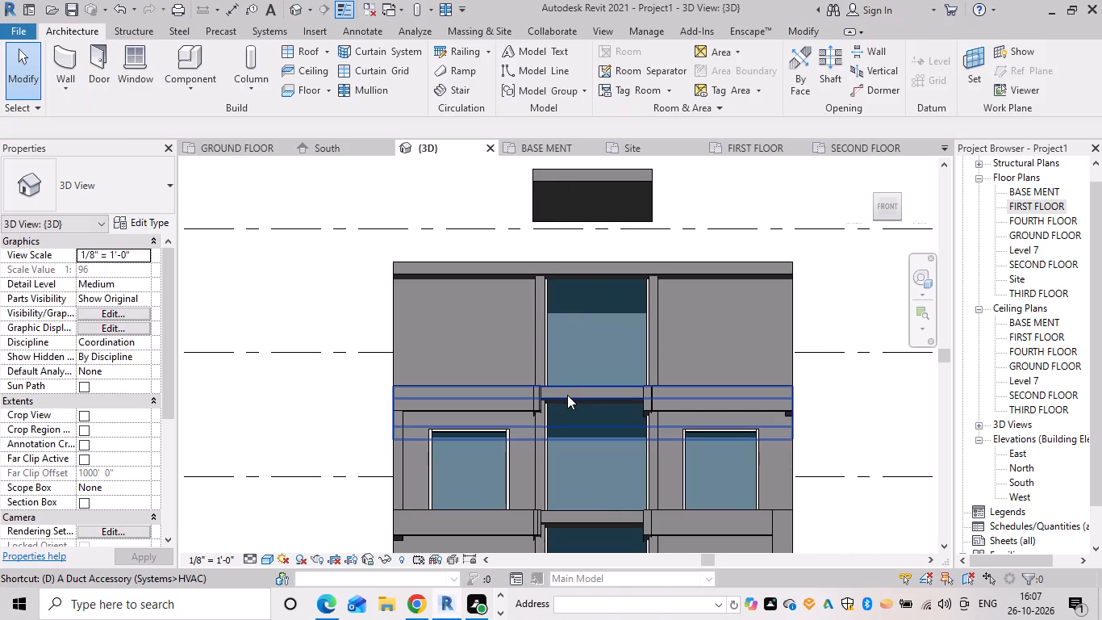
key("i")
left_click(547, 324)
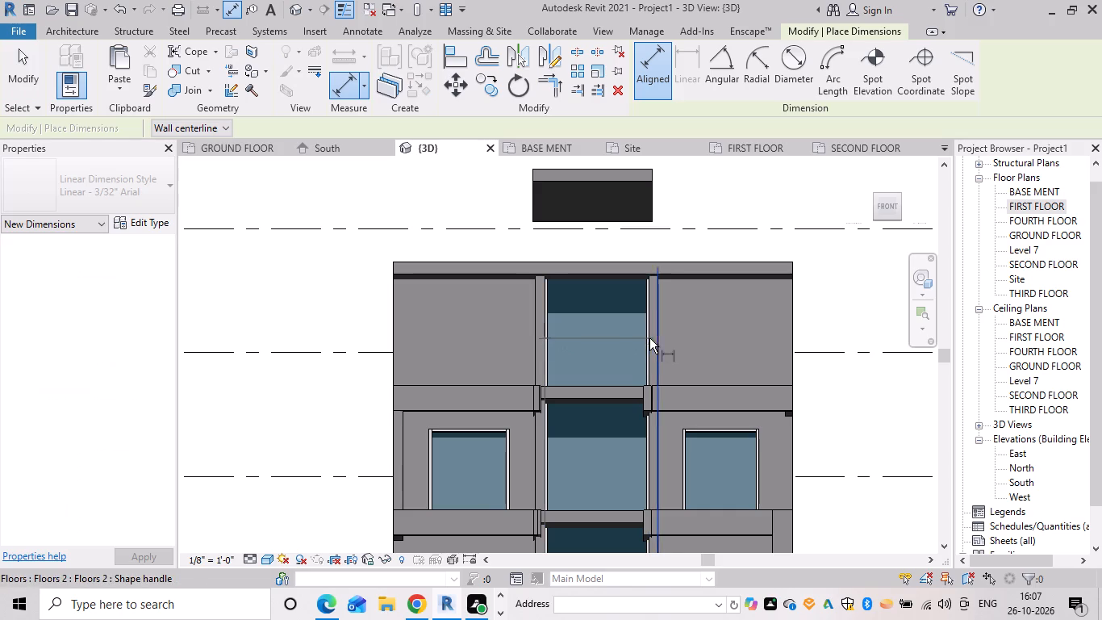
left_click(648, 339)
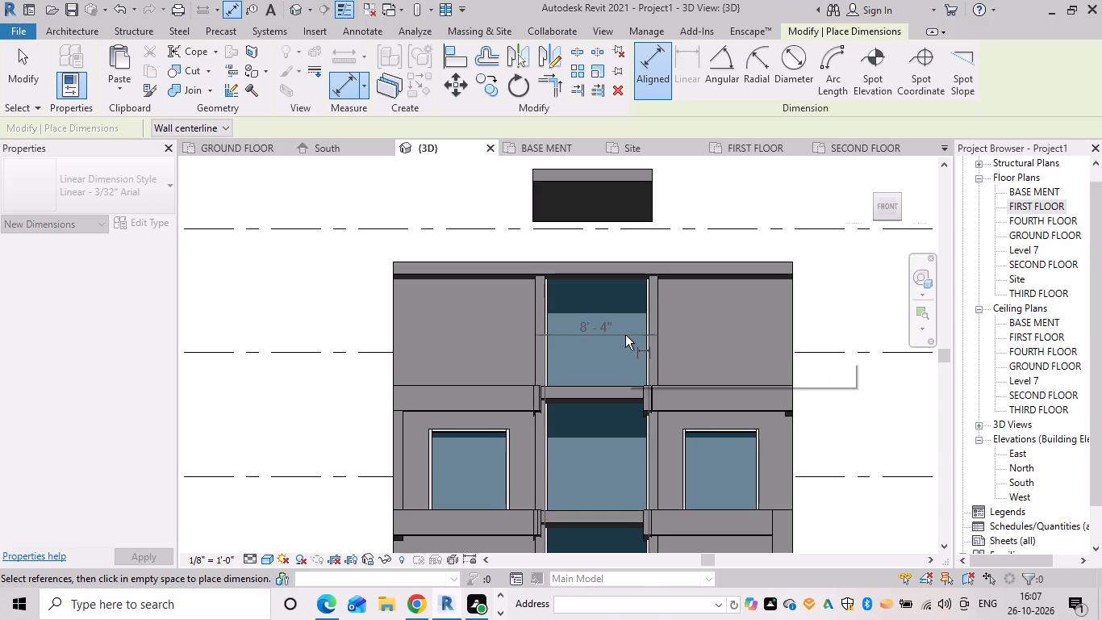
key("Tab")
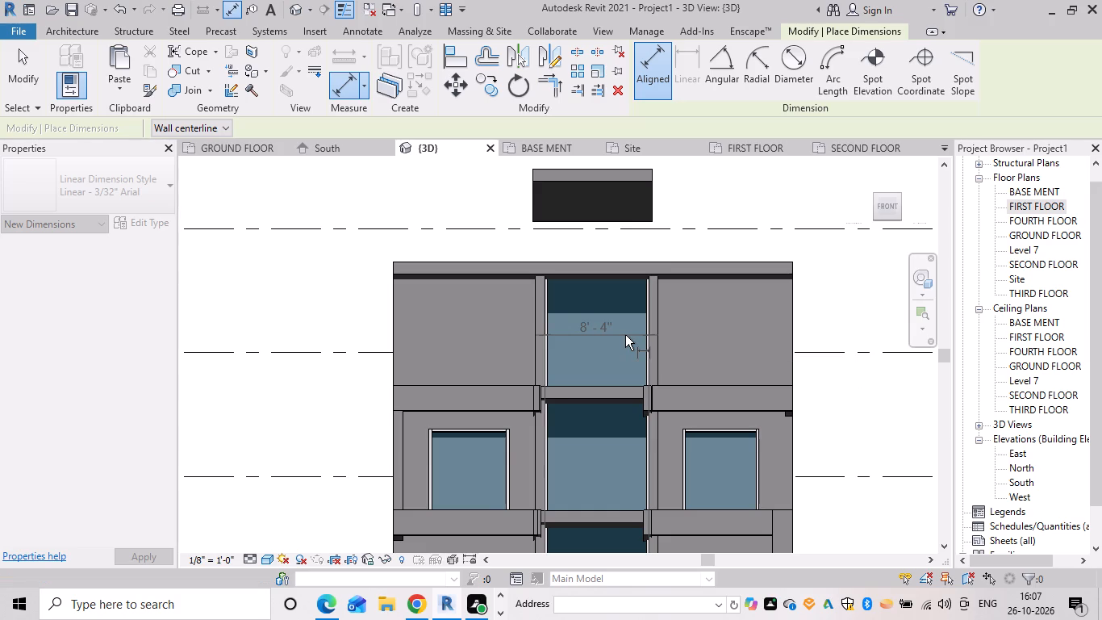
key("Escape")
Add a vertical curtain grid line to the central front curtain wall across all segments, 3' from its left edge.
left_click(89, 27)
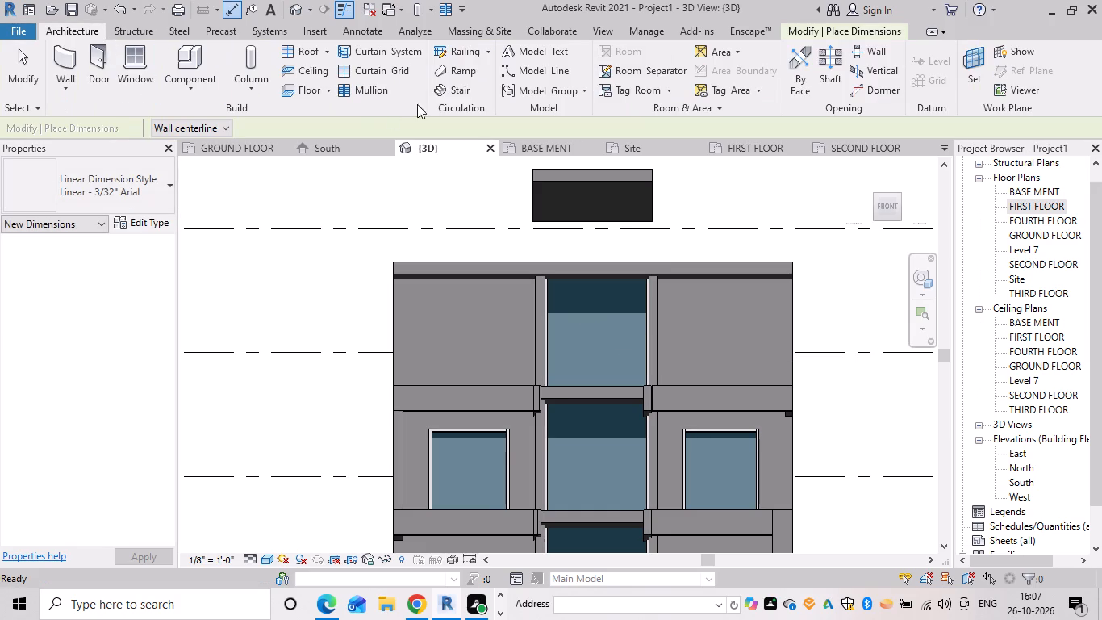
left_click_drag(340, 71, 357, 77)
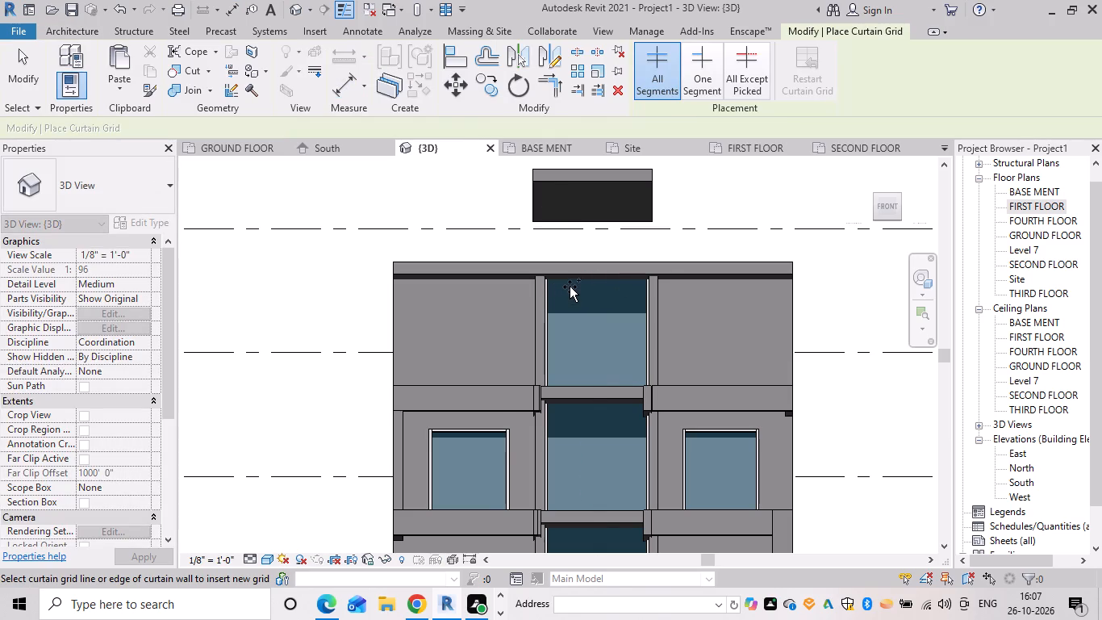
scroll(585, 284, "down", 1)
middle_click_drag(584, 283, 576, 268, "shift")
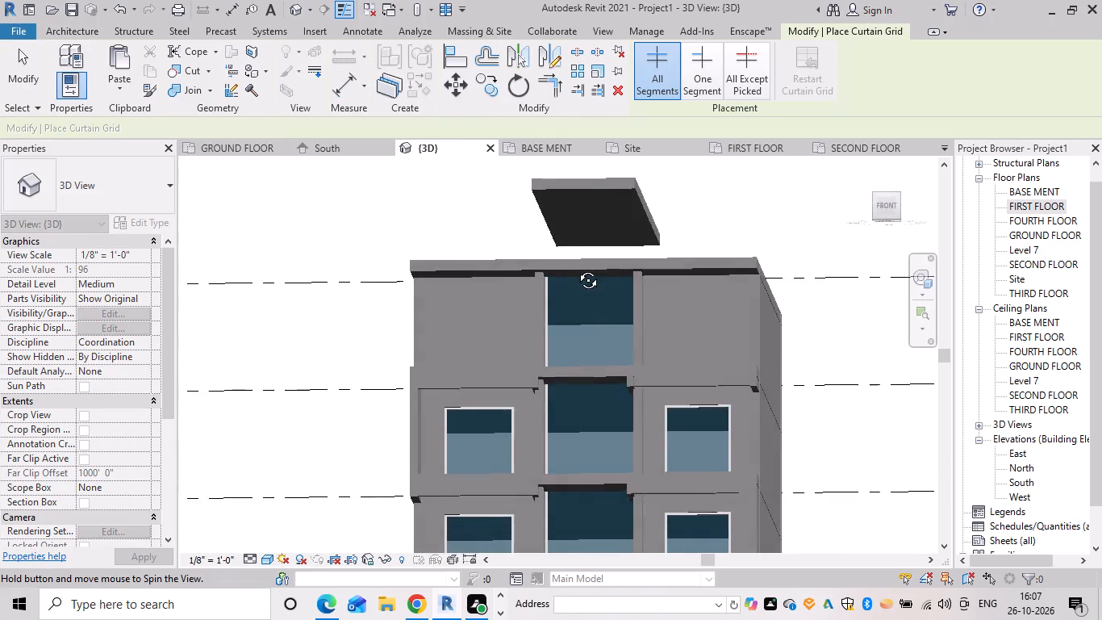
middle_click_drag(576, 268, 582, 221, "shift")
scroll(582, 221, "up", 1, "shift")
scroll(569, 270, "up", 5)
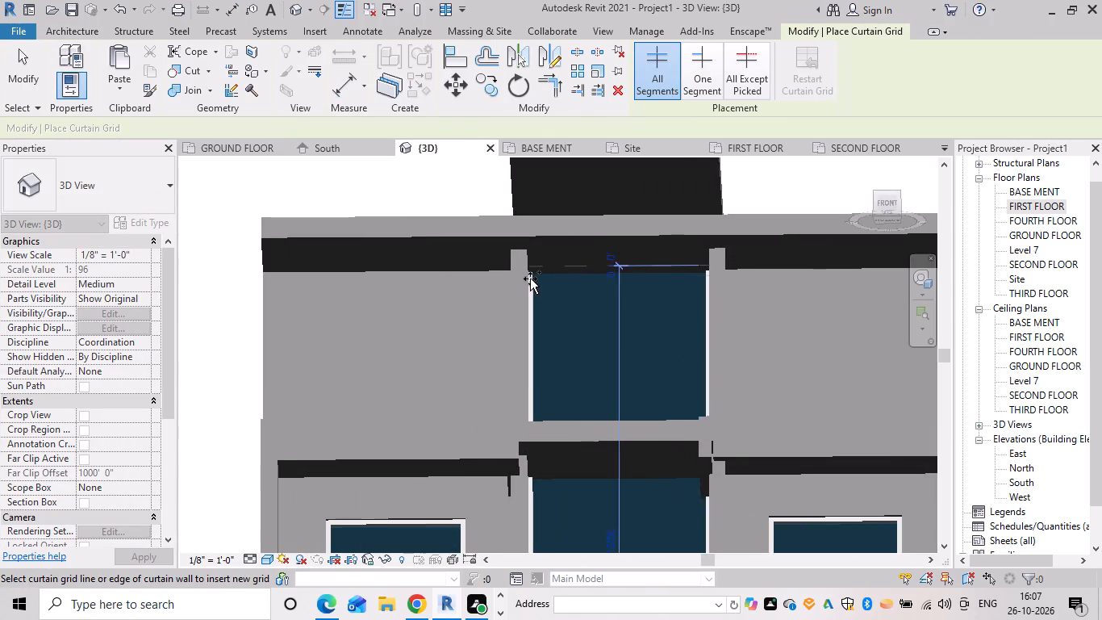
scroll(602, 319, "down", 3)
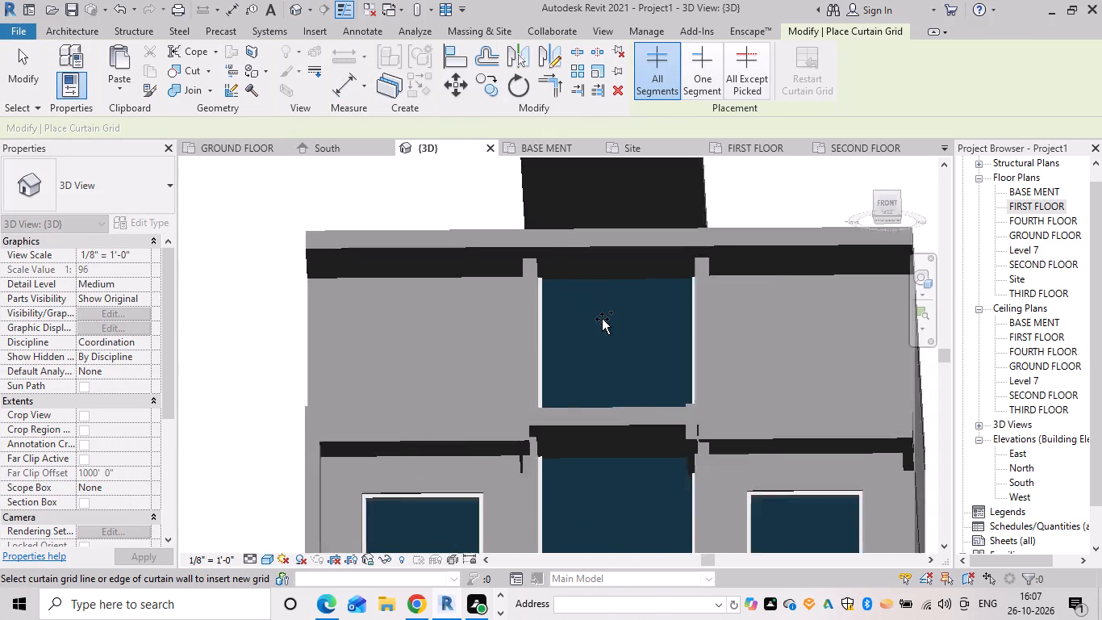
scroll(602, 319, "down", 9)
middle_click_drag(599, 320, 616, 186)
middle_click_drag(636, 232, 586, 406, "shift")
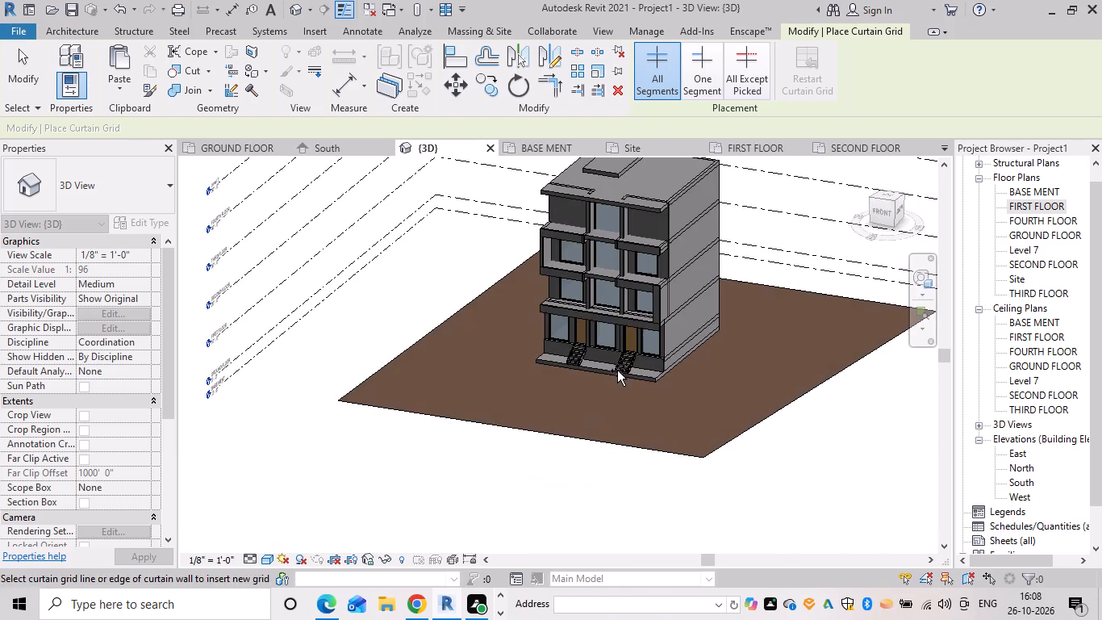
middle_click_drag(601, 327, 657, 295, "shift")
scroll(649, 305, "up", 2, "shift")
scroll(617, 293, "up", 6)
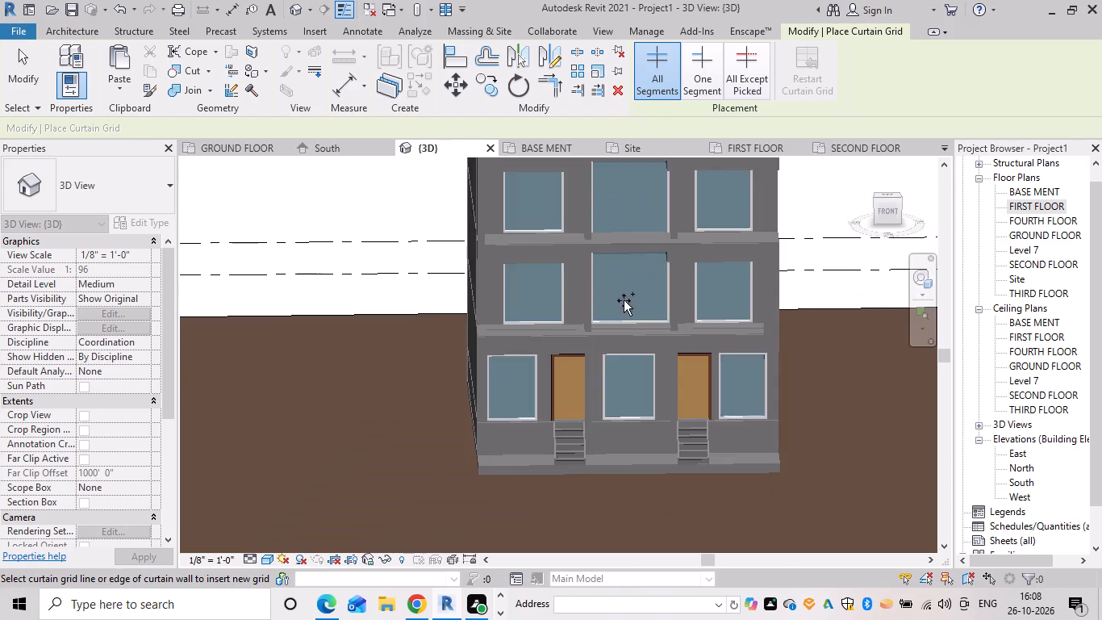
left_click(618, 322)
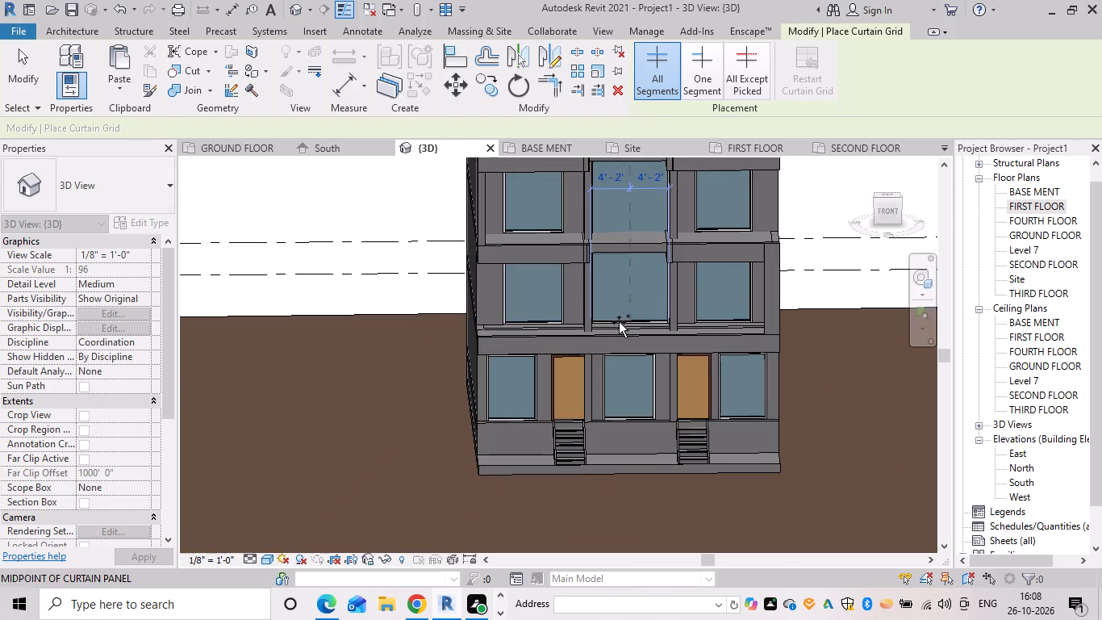
left_click(605, 179)
key("BackSpace")
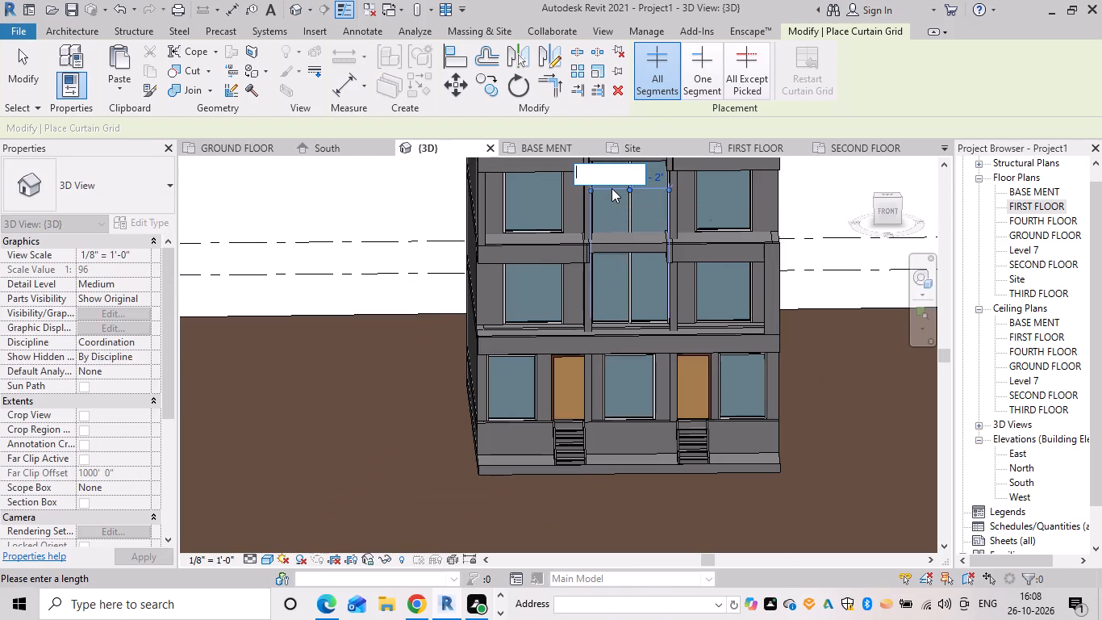
type("3'")
key("Return")
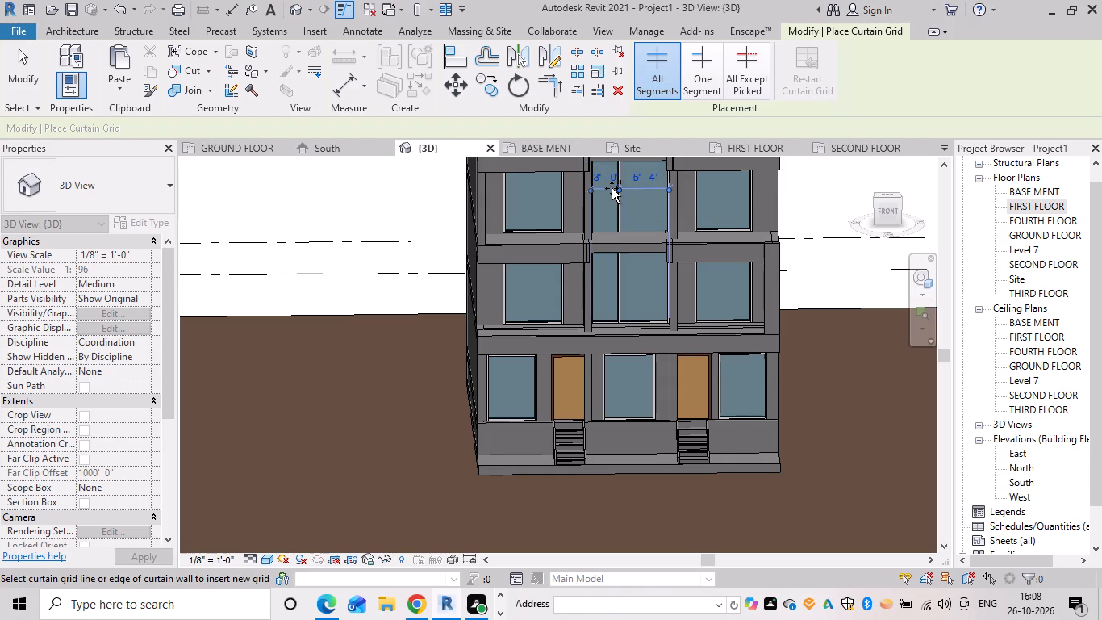
Add a second vertical grid line to the central front curtain wall, 3' from its right edge.
left_click(653, 322)
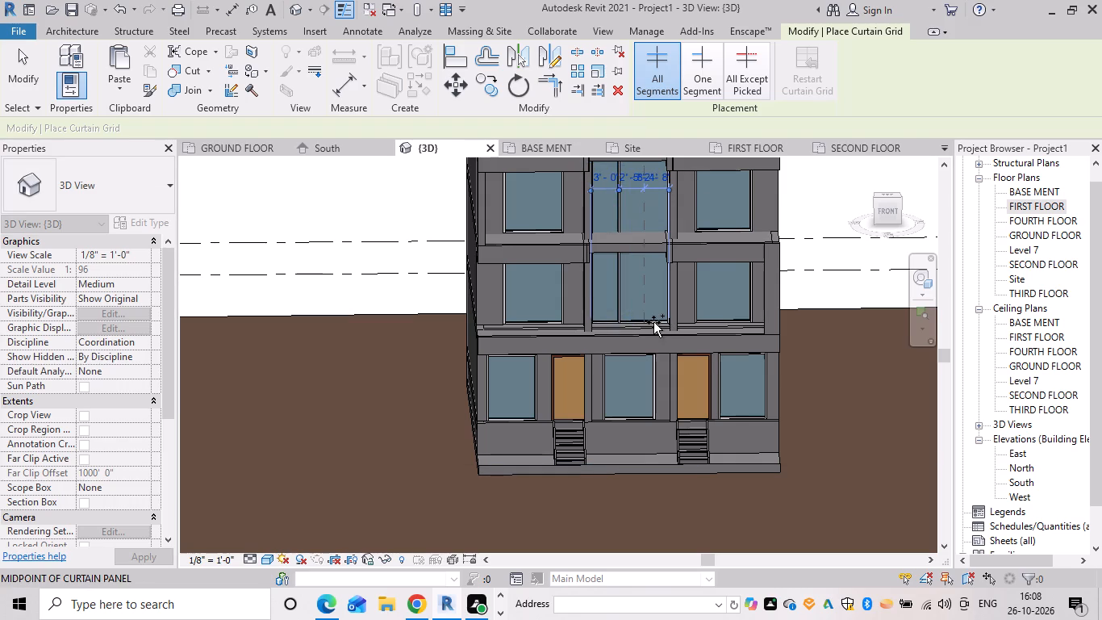
left_click(662, 181)
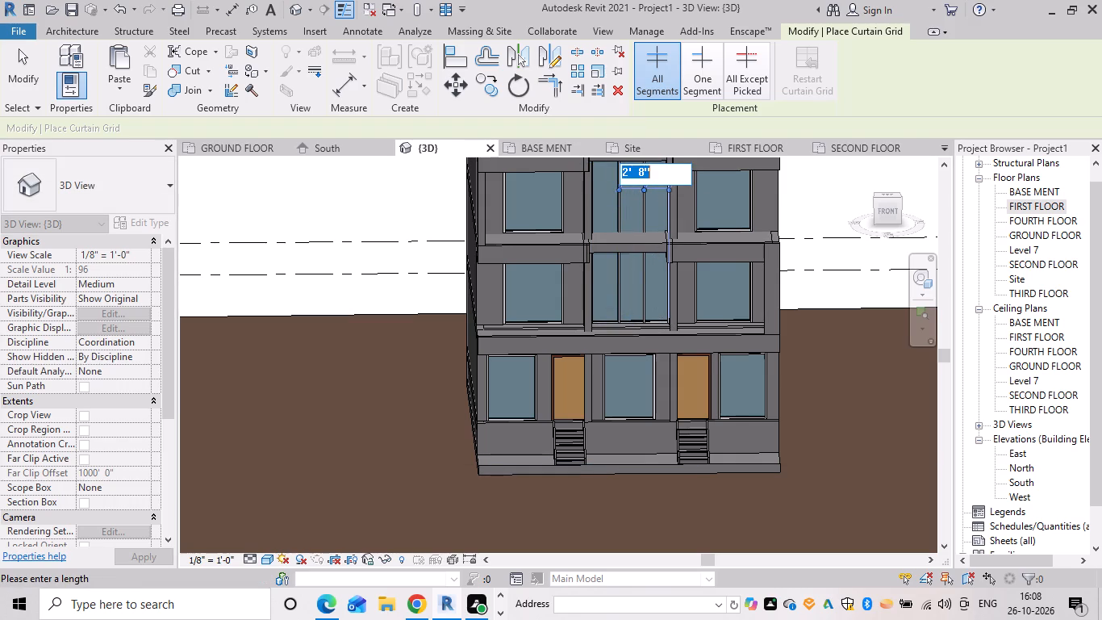
key("BackSpace")
type("3'")
key("Return")
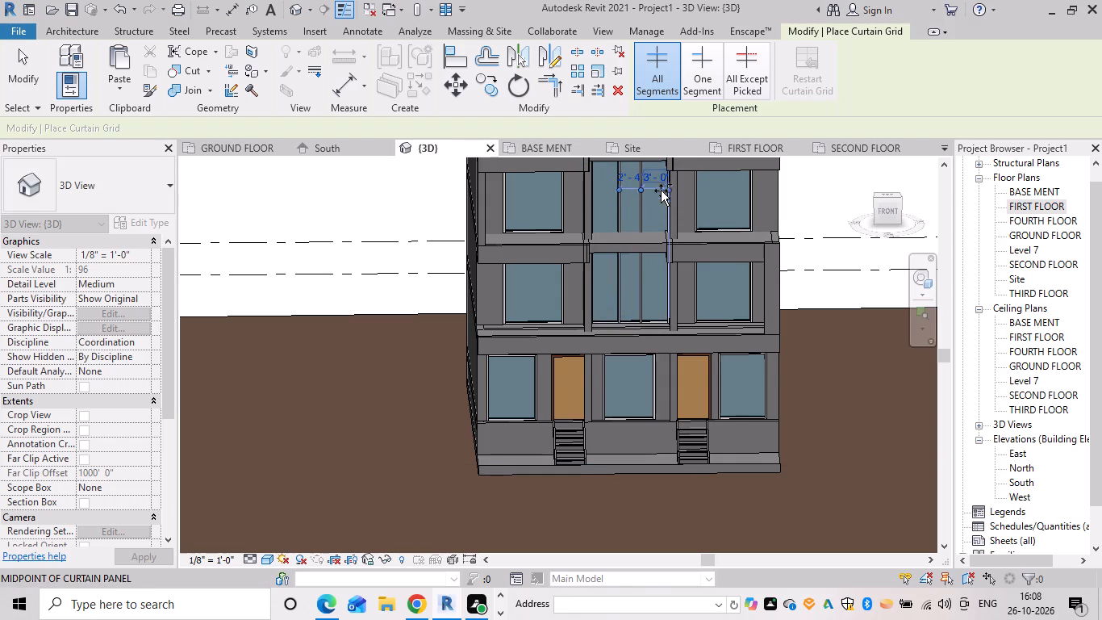
key("Escape")
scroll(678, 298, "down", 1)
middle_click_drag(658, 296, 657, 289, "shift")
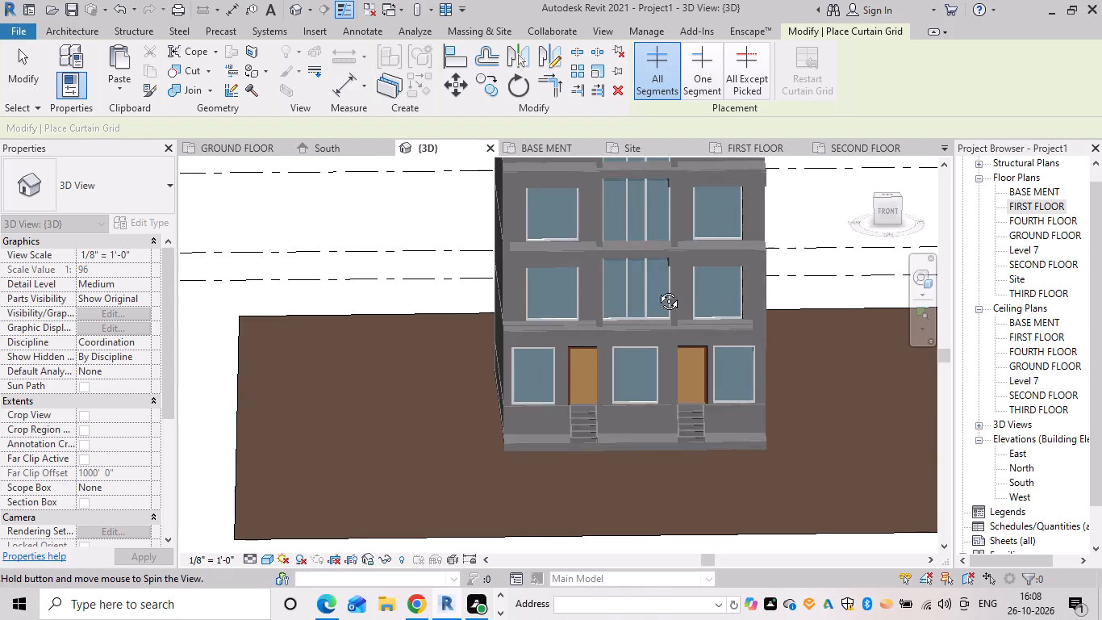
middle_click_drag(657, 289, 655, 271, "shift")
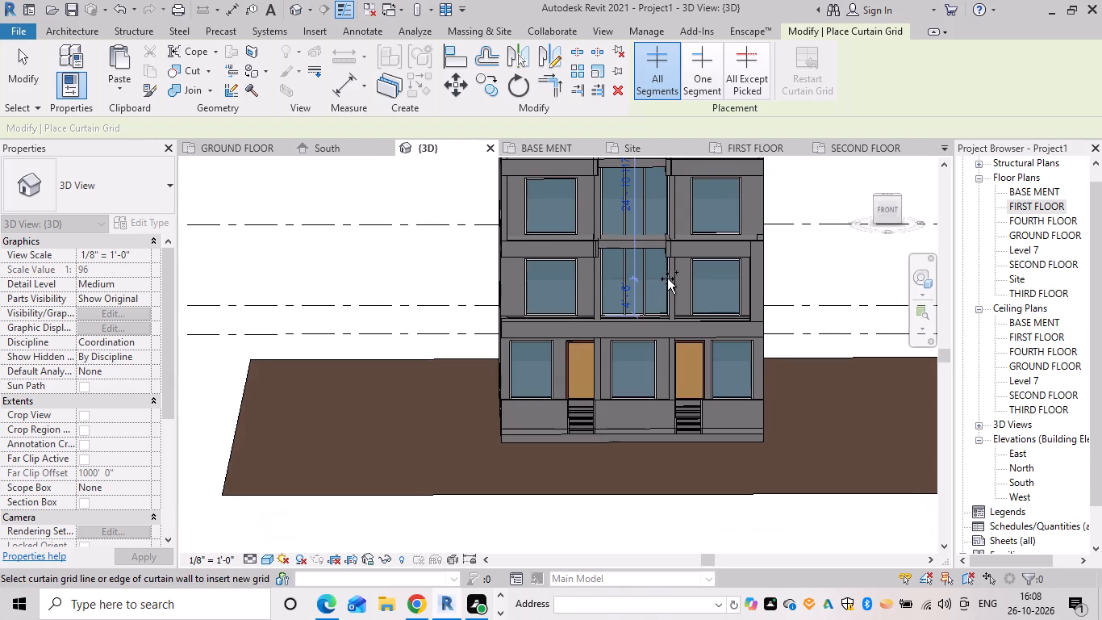
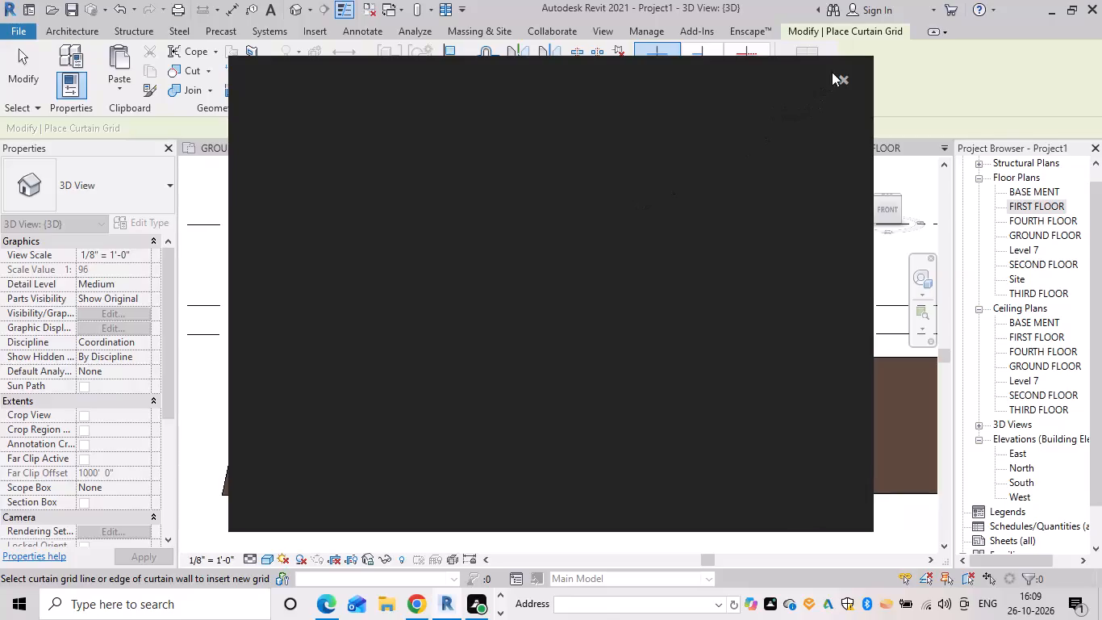
Add horizontal grid lines up the central front curtain wall at 5' spacing, with the last at the top panel's midpoint.
left_click(834, 74)
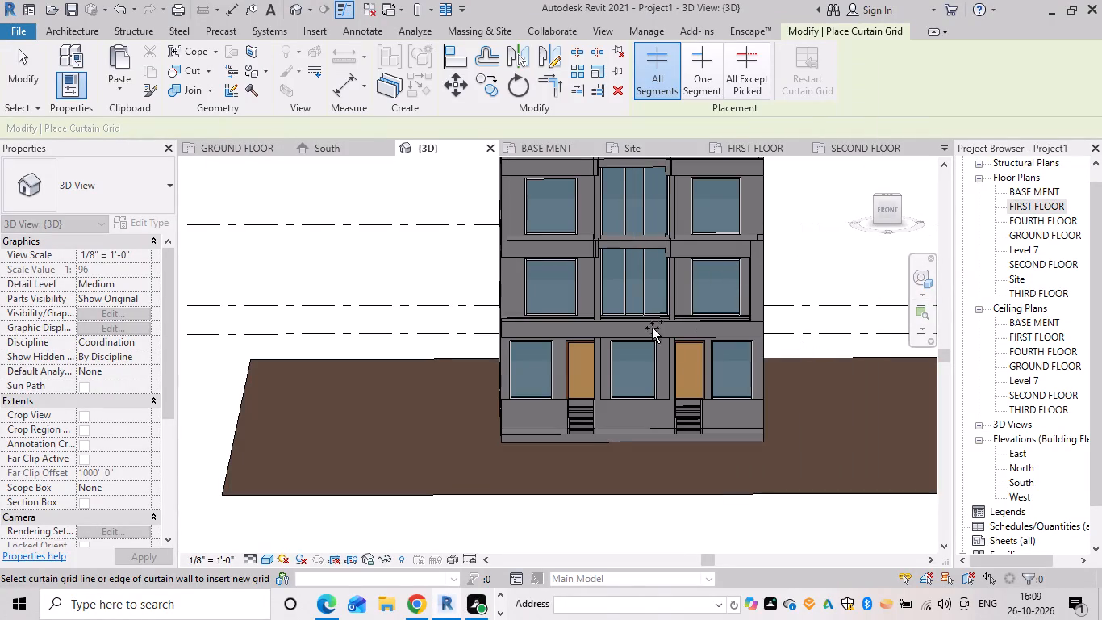
scroll(657, 308, "up", 2)
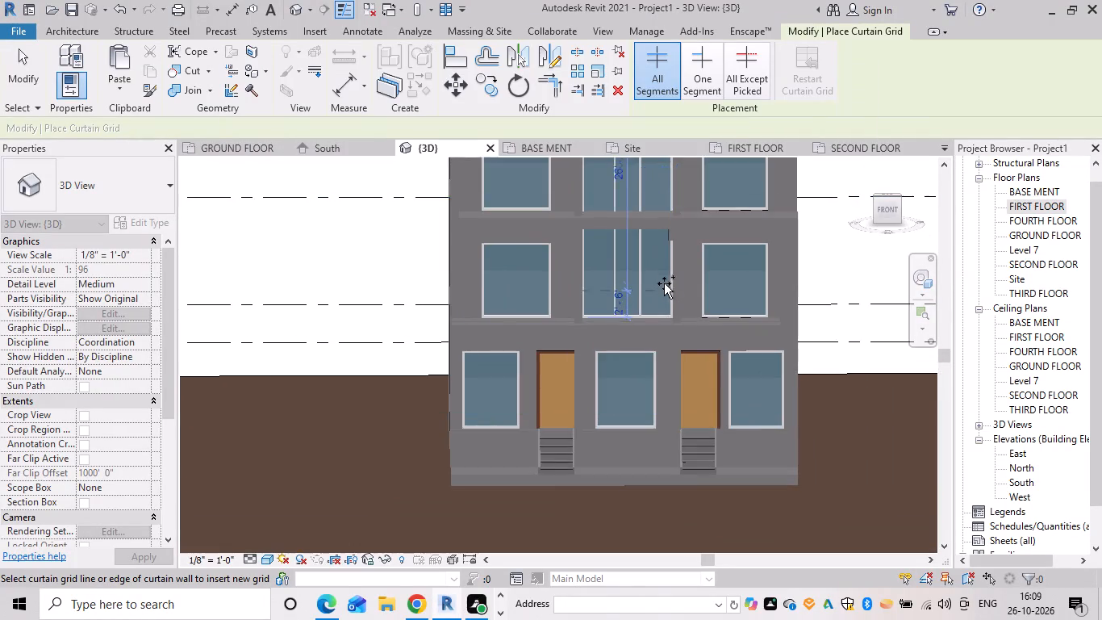
left_click(670, 265)
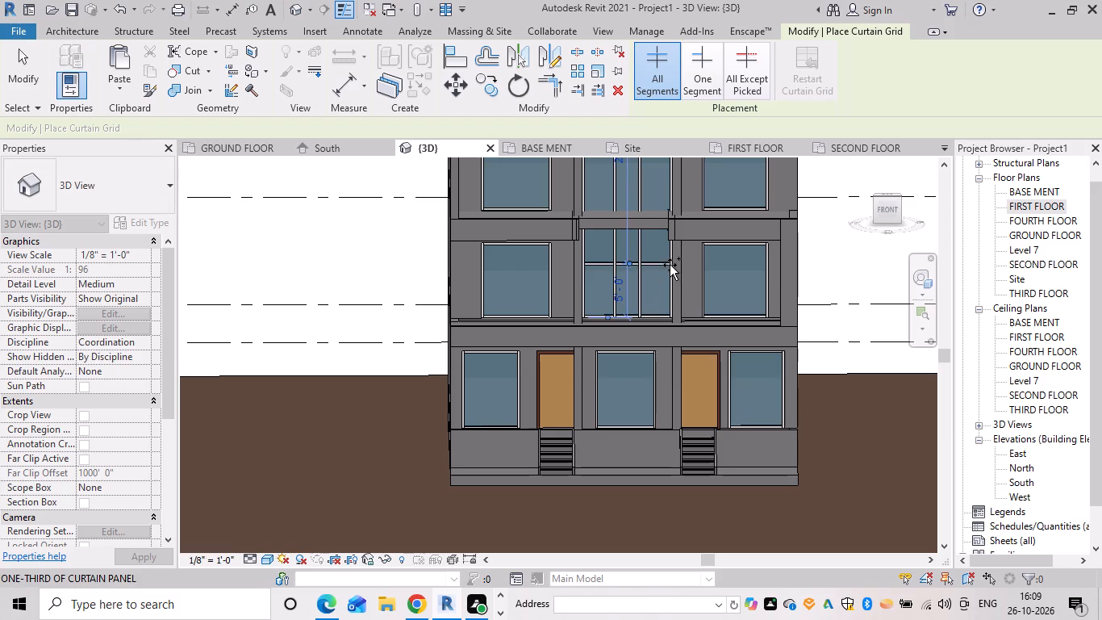
middle_click_drag(662, 266, 649, 352)
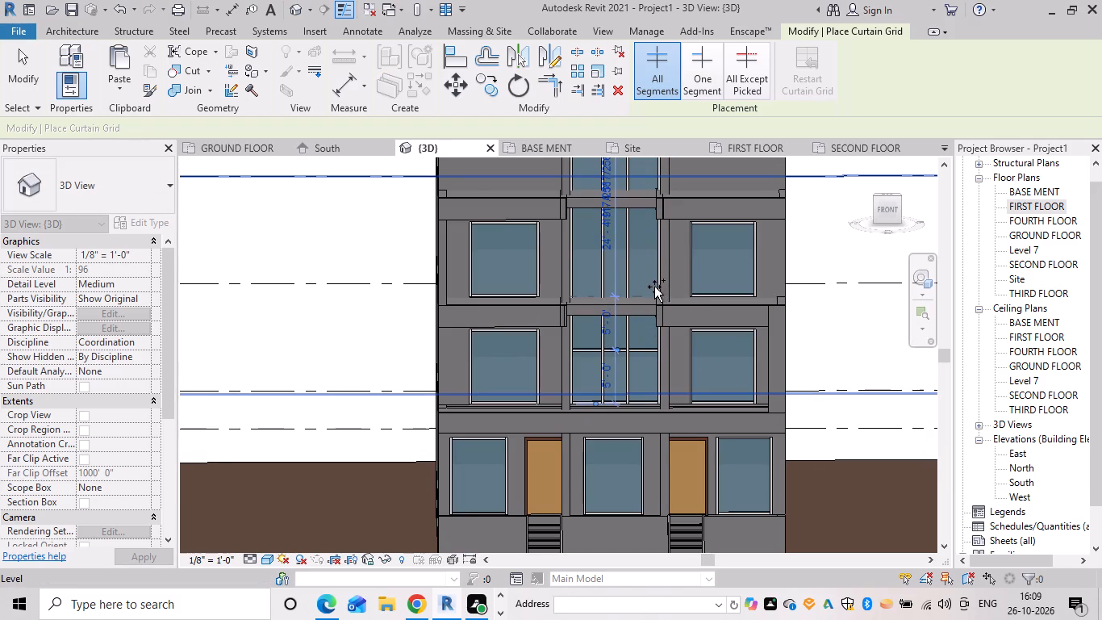
left_click(656, 285)
middle_click_drag(643, 261, 641, 322)
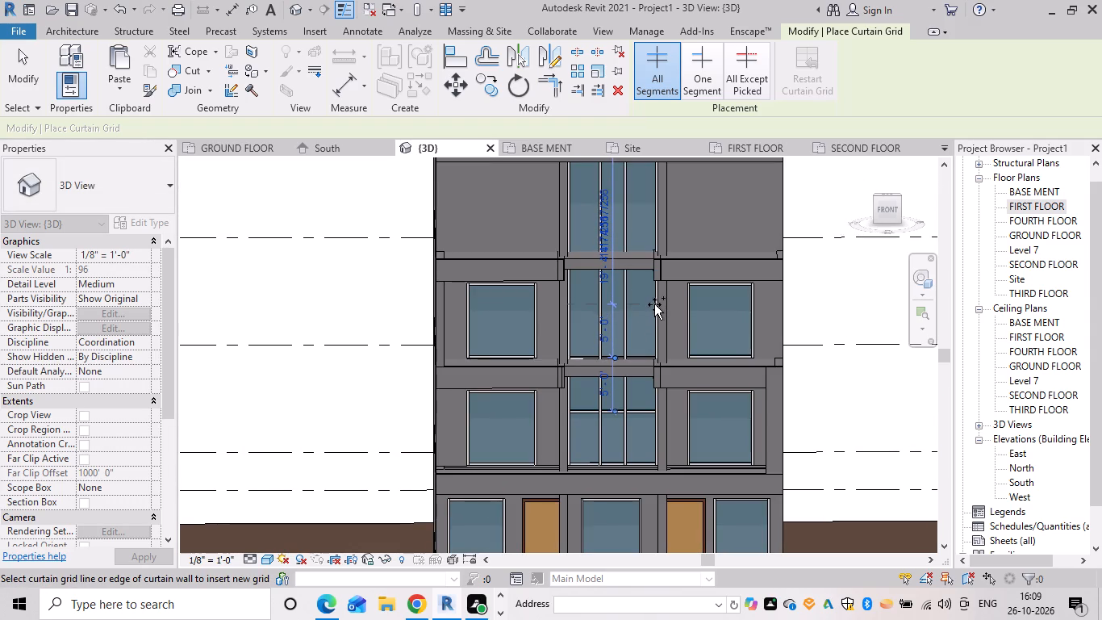
left_click(654, 304)
middle_click_drag(650, 233, 631, 338)
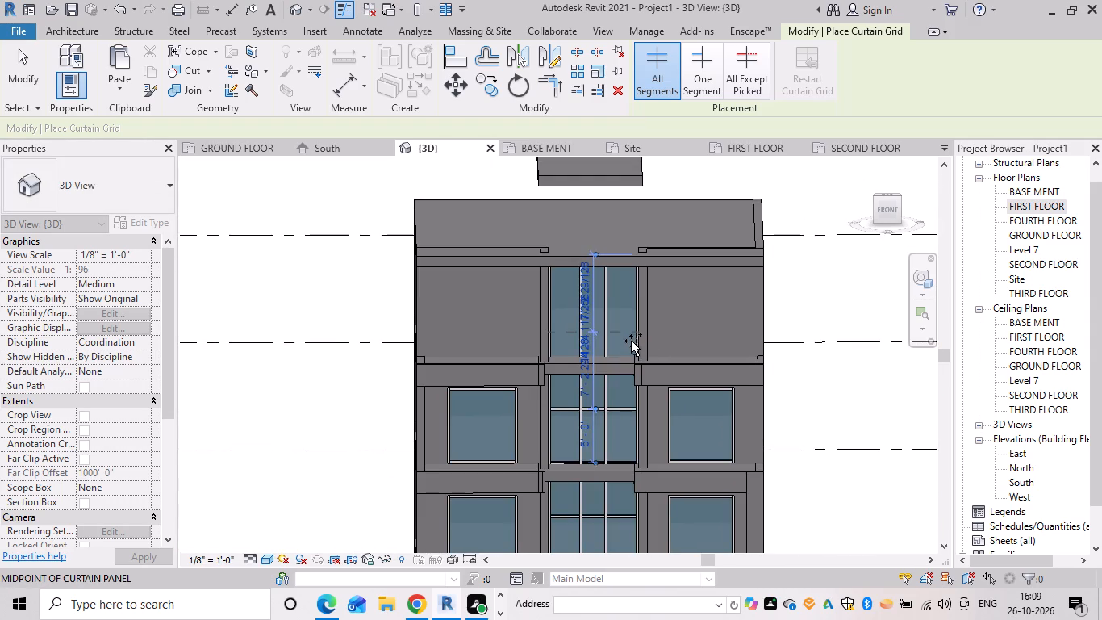
left_click(633, 346)
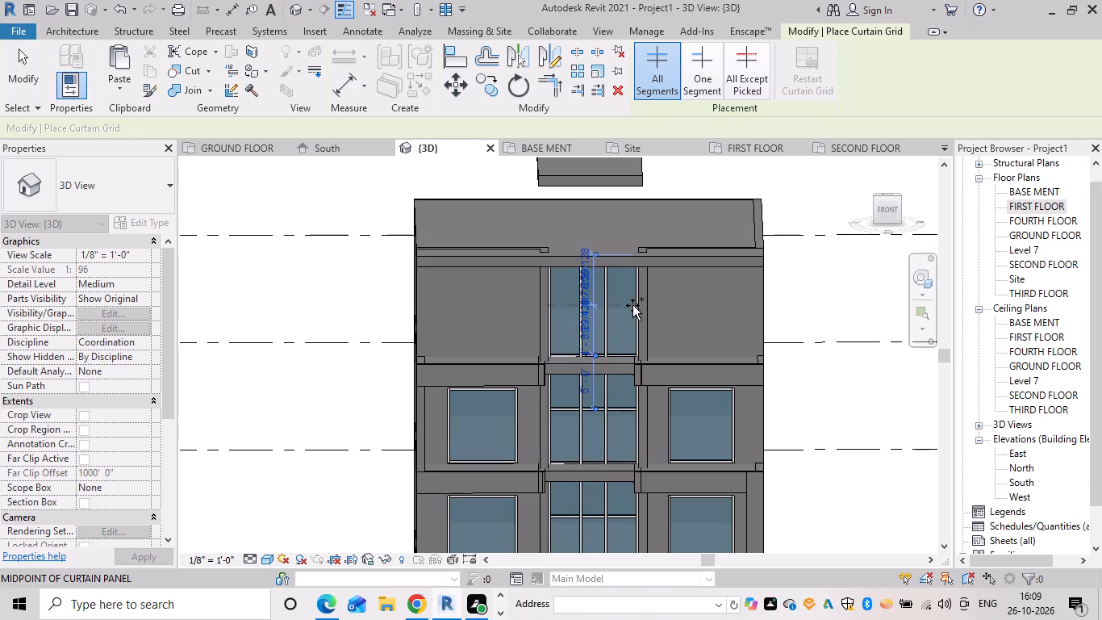
left_click(632, 305)
key("Escape")
Measure the spacing between the two vertical divisions of the central front curtain wall at the first floor.
scroll(621, 492, "down", 4)
middle_click_drag(610, 473, 612, 433)
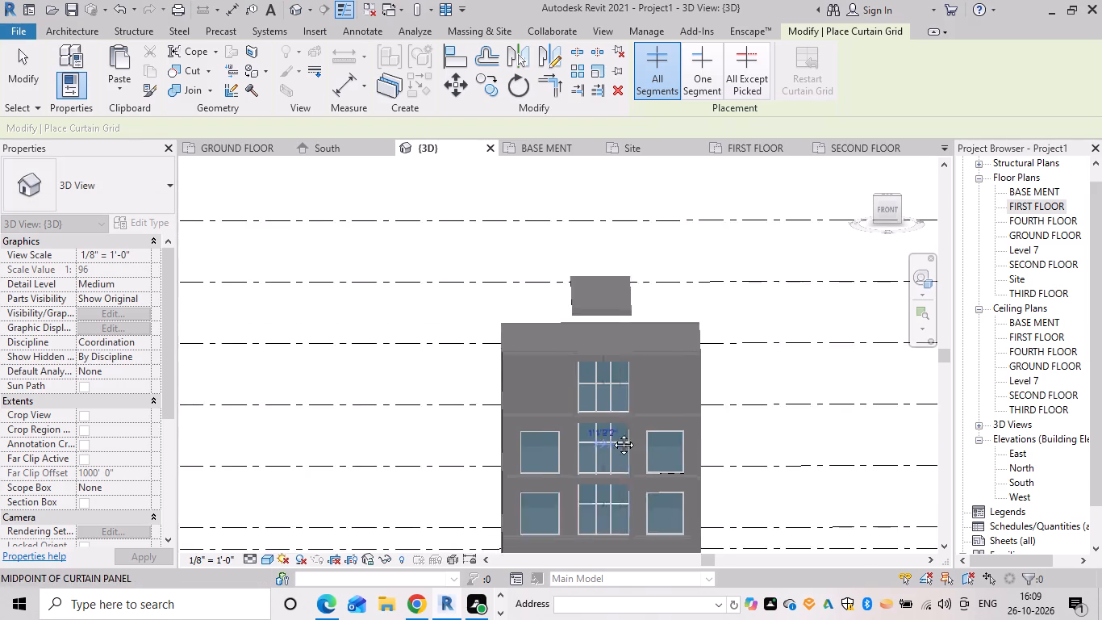
middle_click_drag(612, 433, 612, 329)
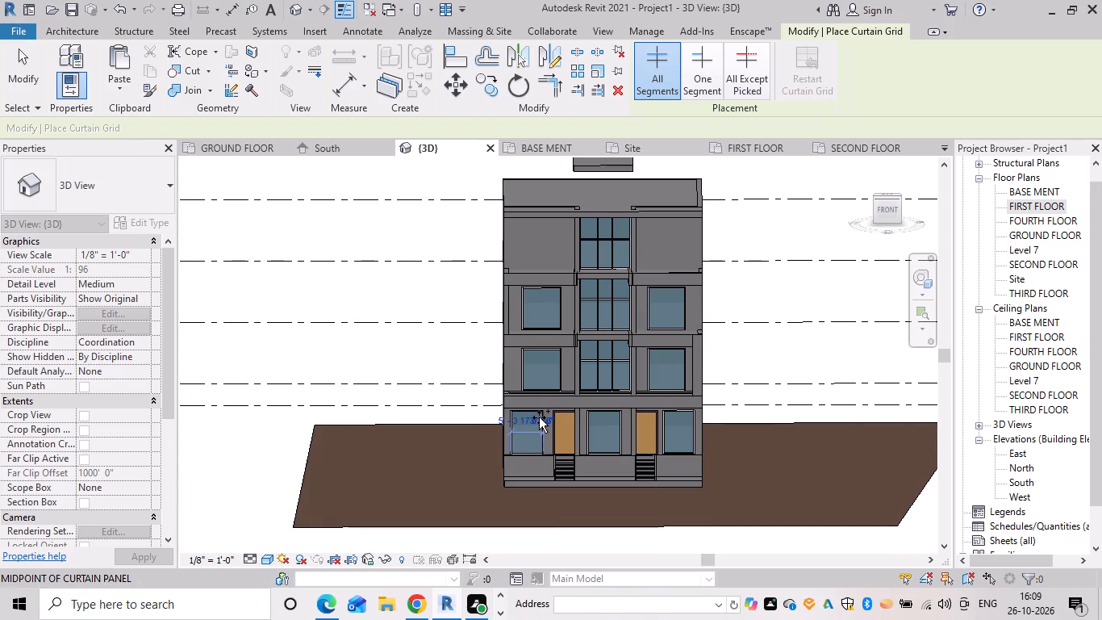
scroll(542, 418, "up", 2)
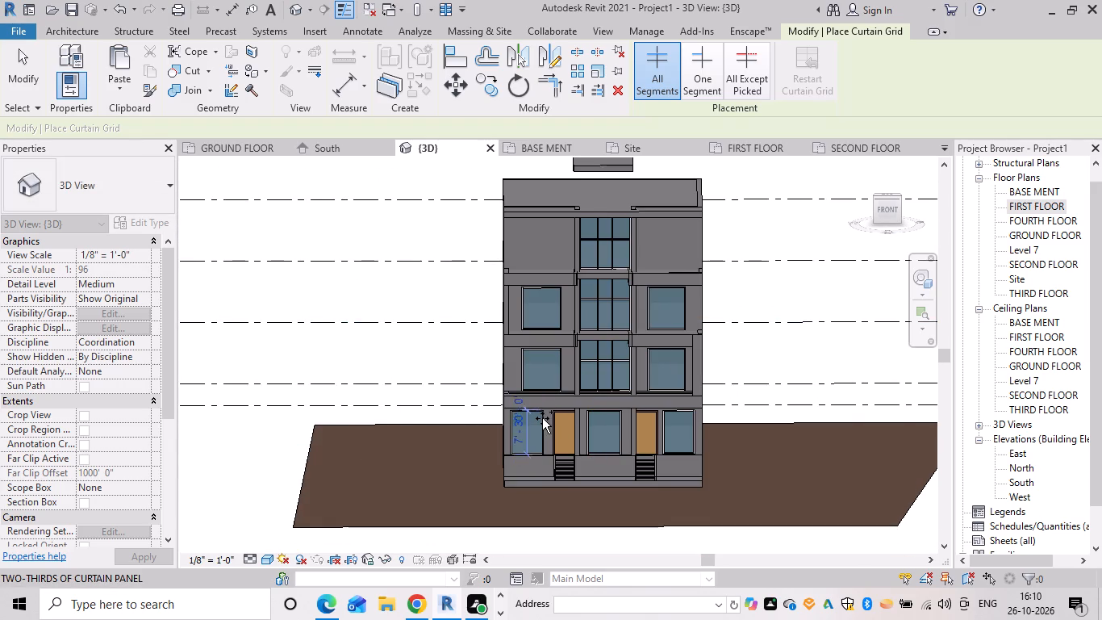
scroll(542, 418, "up", 8)
key("Escape")
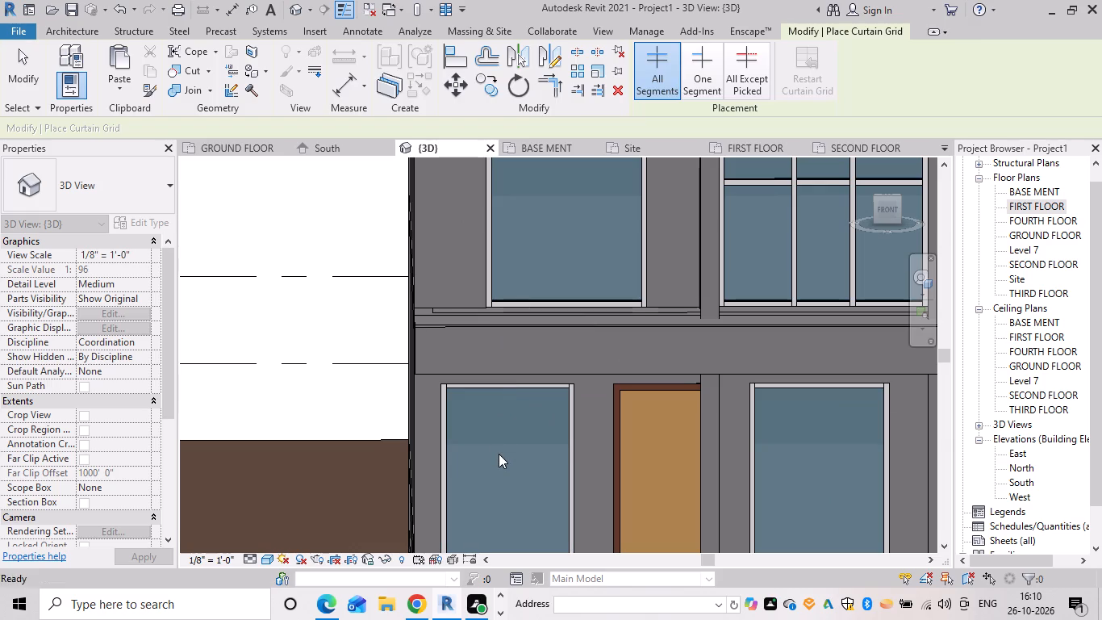
key("d")
key("i")
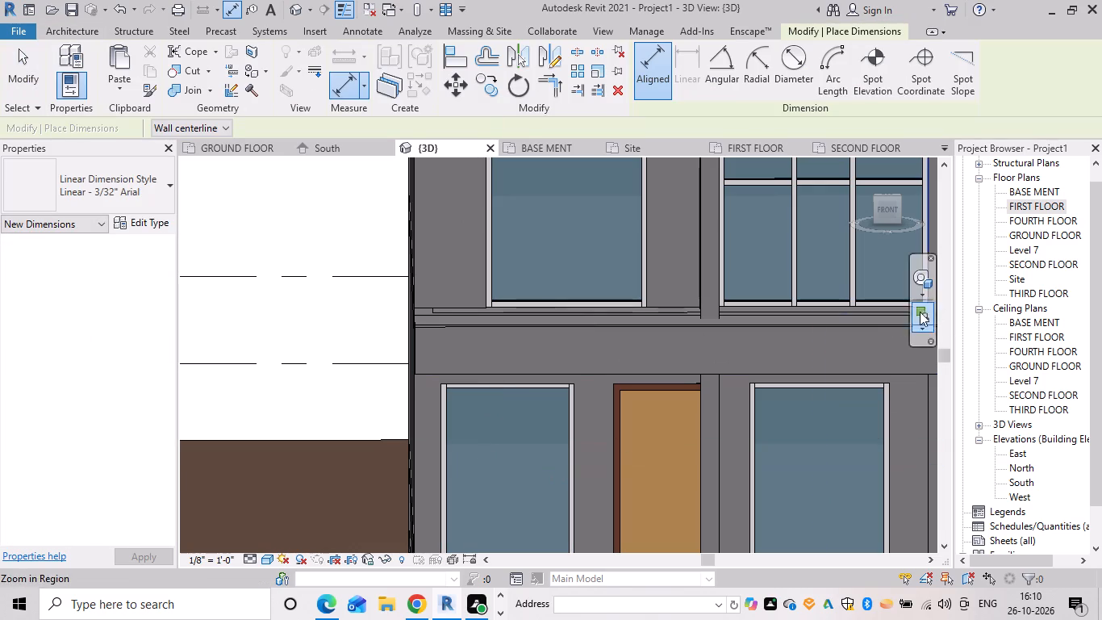
left_click_drag(794, 285, 801, 286)
left_click(850, 287)
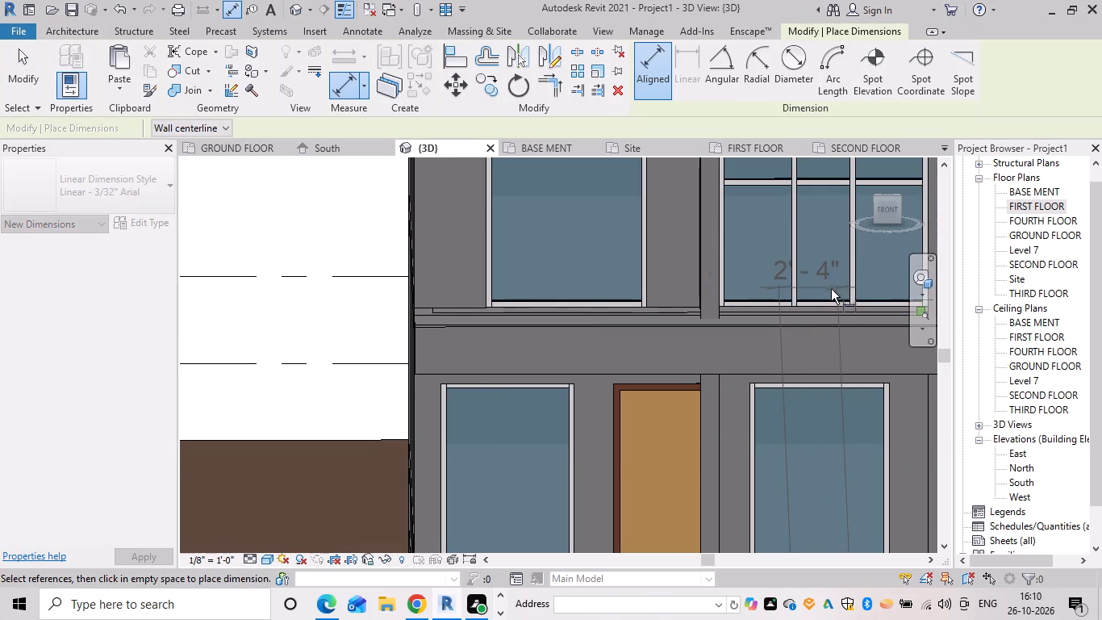
key("Escape")
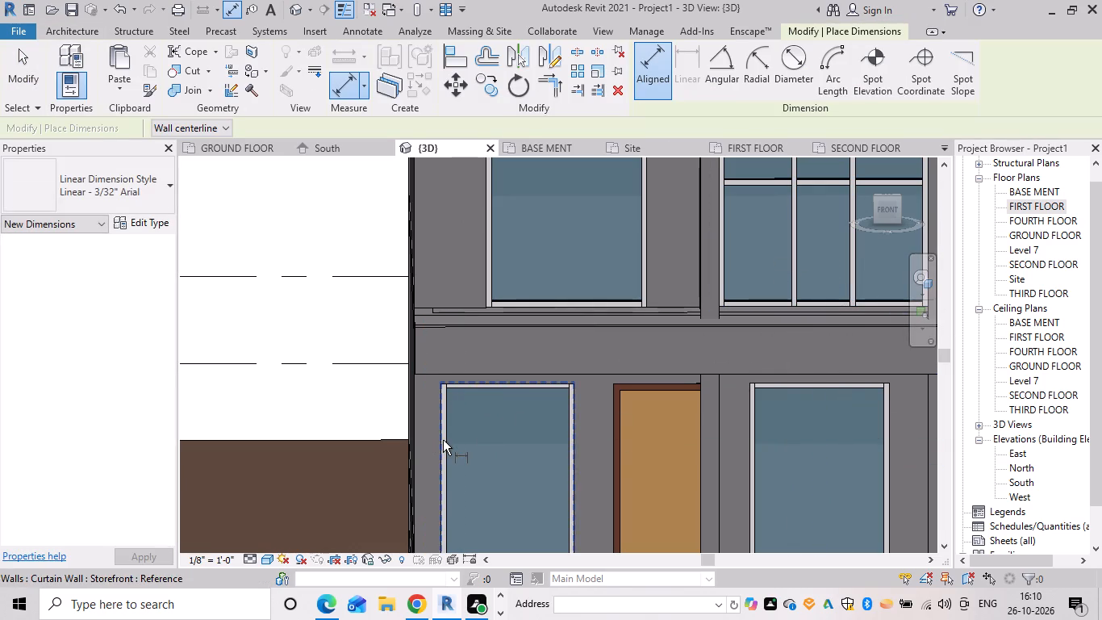
Try to measure the width of the leftmost ground-floor storefront window in the 3D view.
left_click_drag(443, 440, 462, 439)
left_click(570, 430)
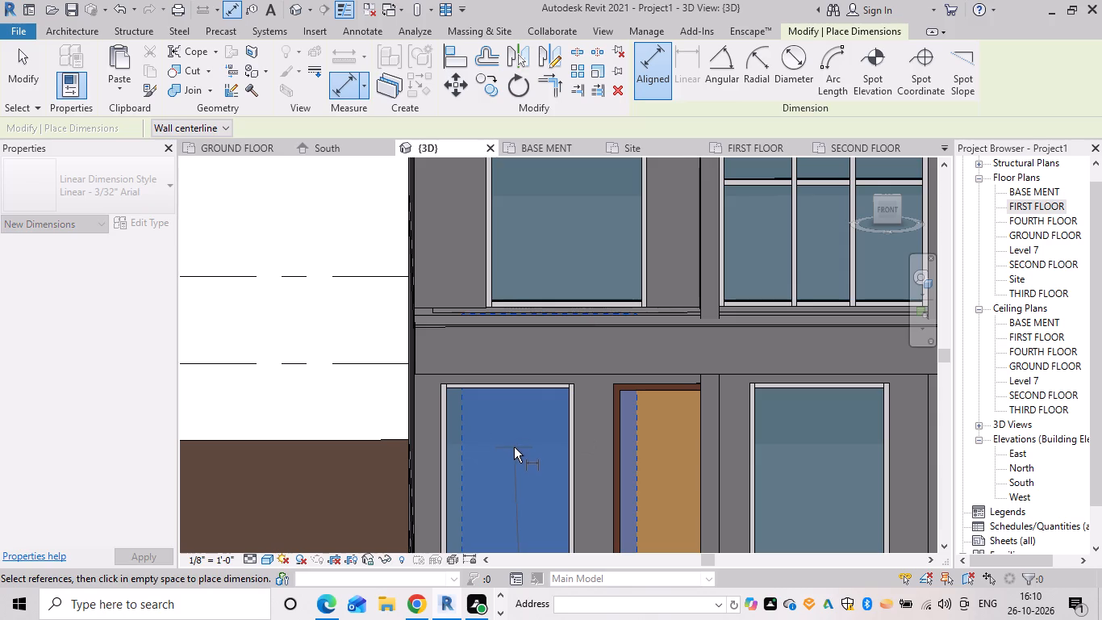
key("Escape")
key("Escape")
key("Escape")
key("d")
key("i")
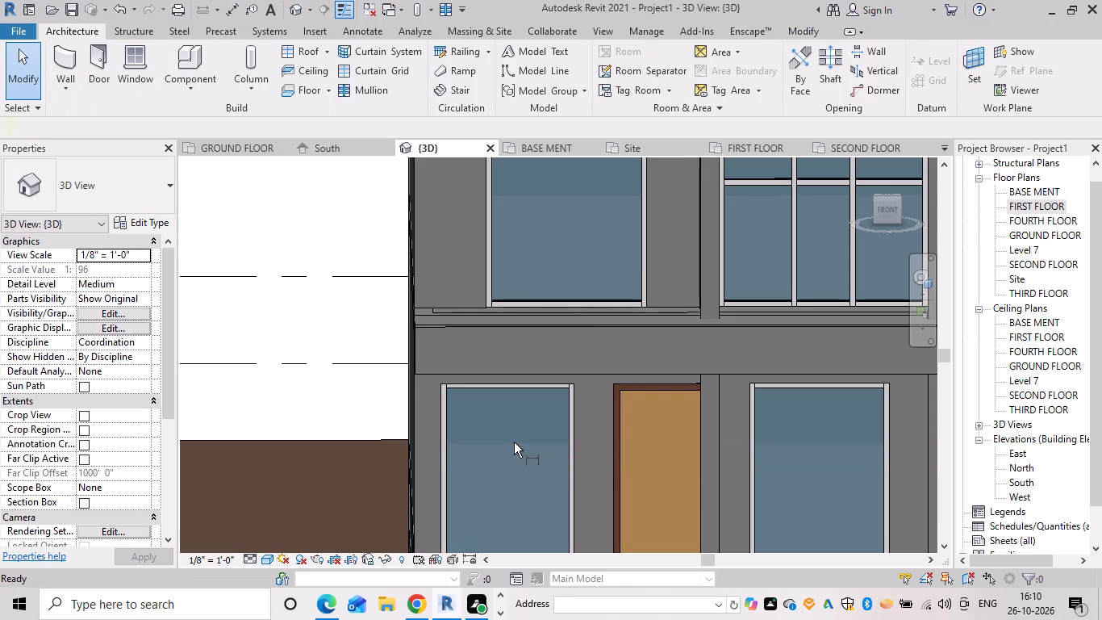
left_click_drag(445, 444, 455, 444)
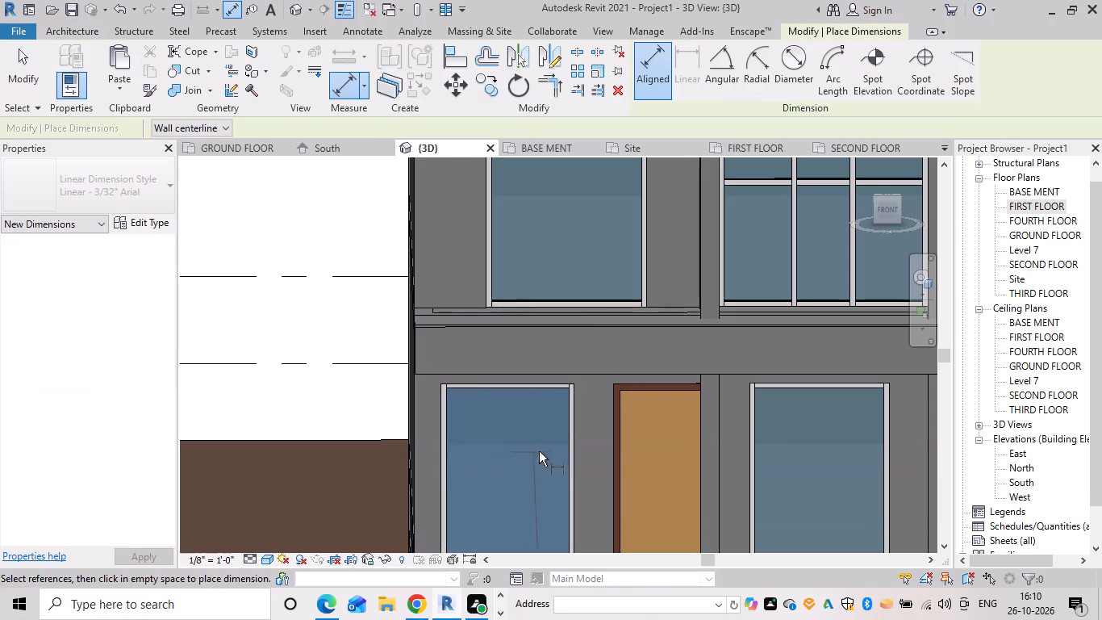
scroll(561, 446, "down", 5)
middle_click_drag(555, 440, 623, 325)
key("Escape")
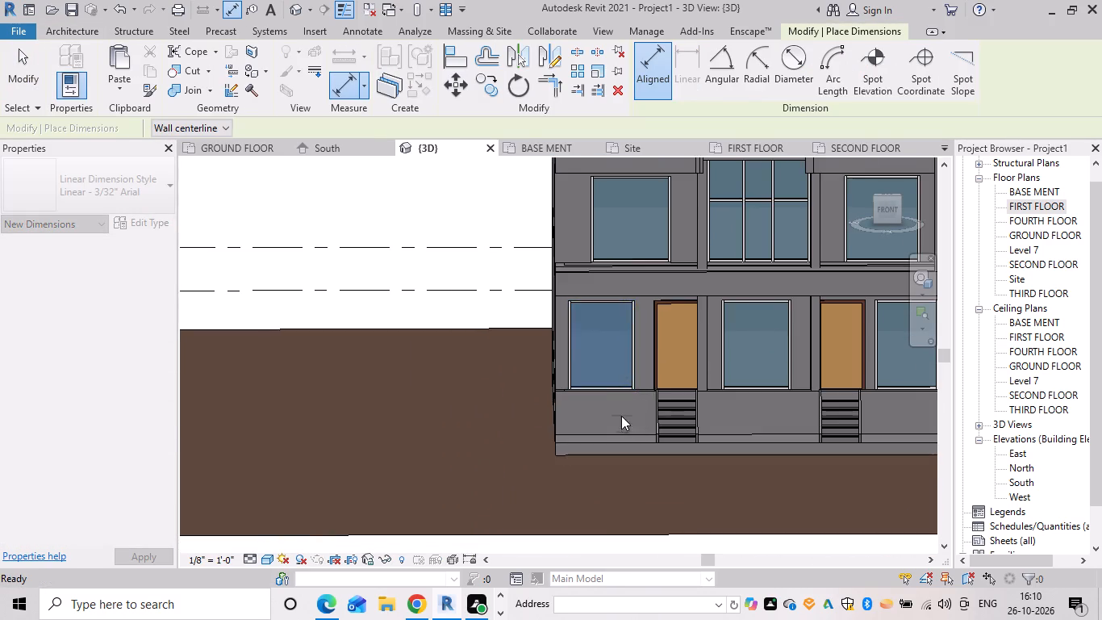
key("Escape")
key("Escape")
key("Escape")
key("Escape")
key("Escape")
key("Escape")
key("Escape")
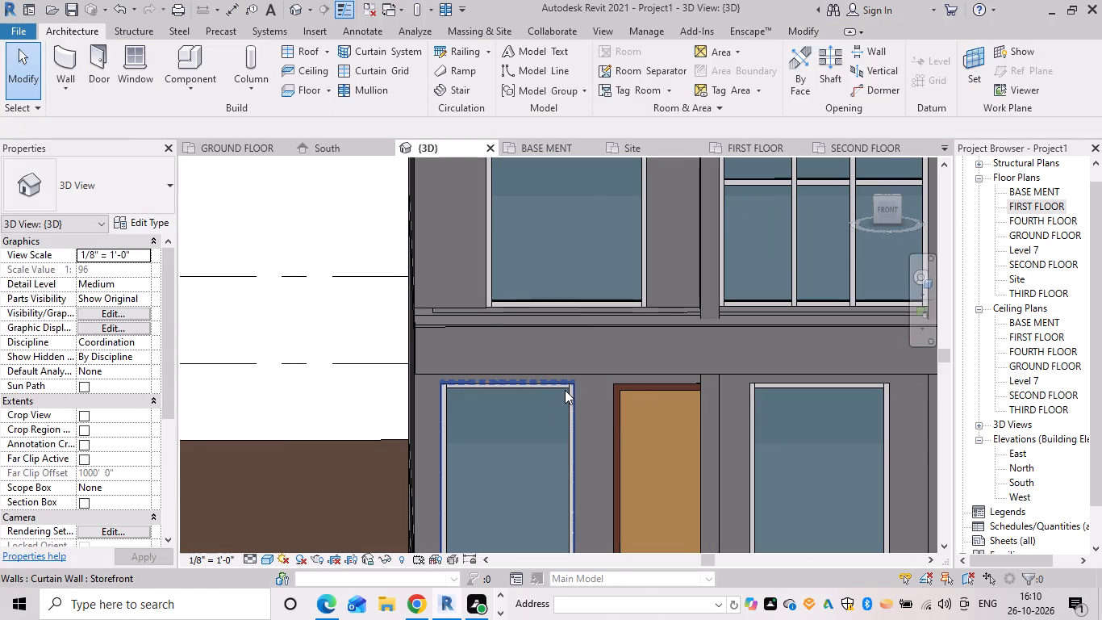
key("d")
key("i")
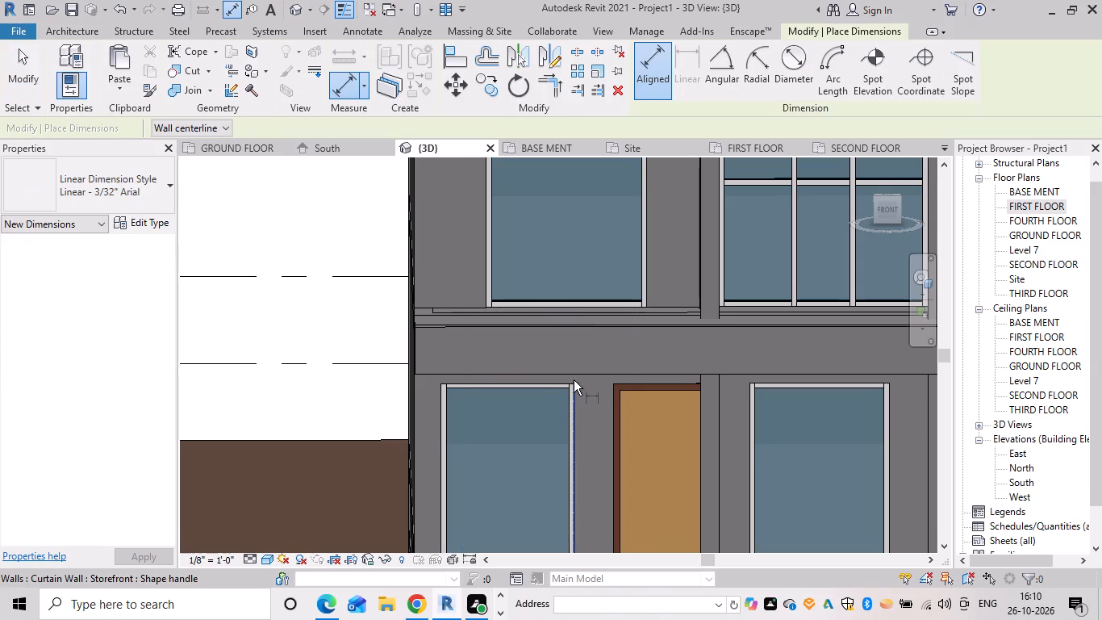
left_click_drag(574, 380, 565, 380)
key("Escape")
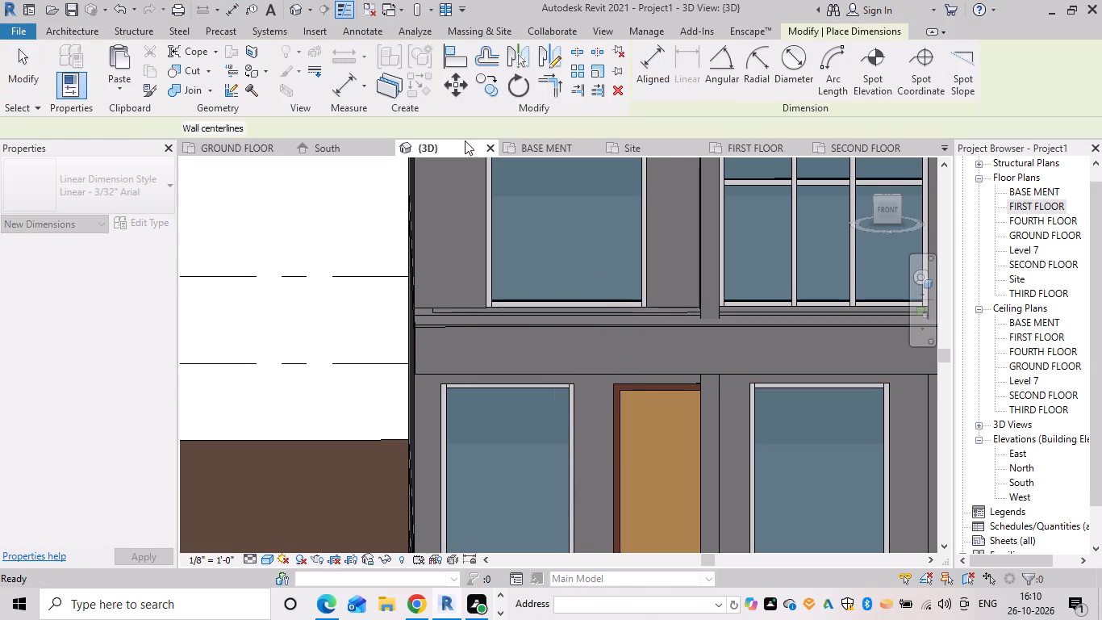
key("Escape")
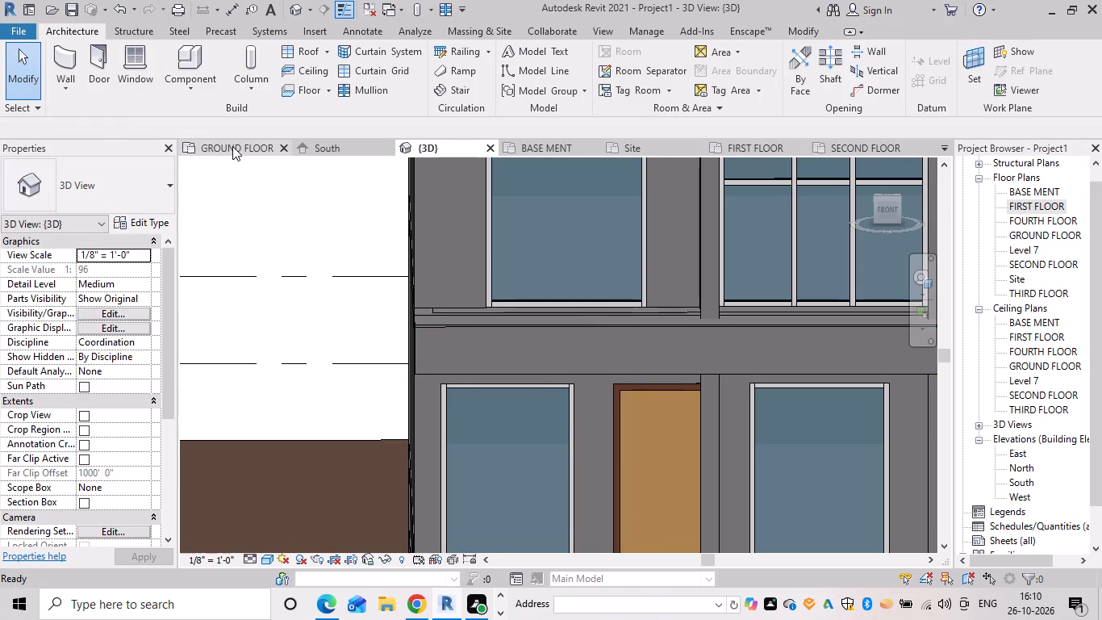
Measure the width of the leftmost front storefront window in the GROUND FLOOR plan.
left_click(233, 146)
scroll(218, 407, "down", 1)
middle_click_drag(286, 407, 486, 425)
key("Escape")
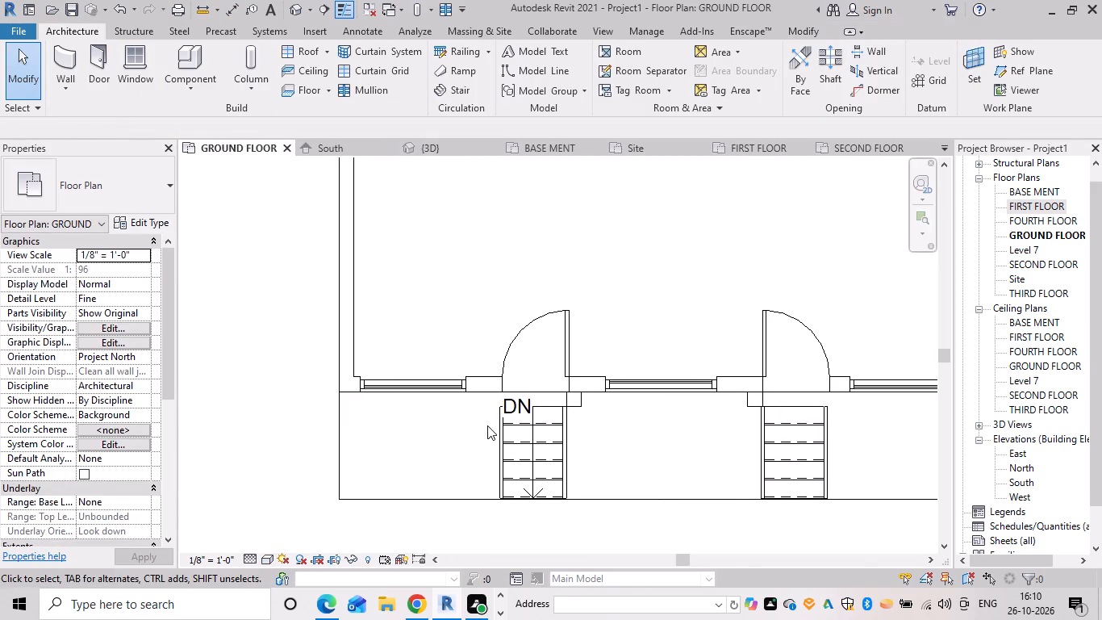
key("d")
key("i")
scroll(469, 370, "up", 5)
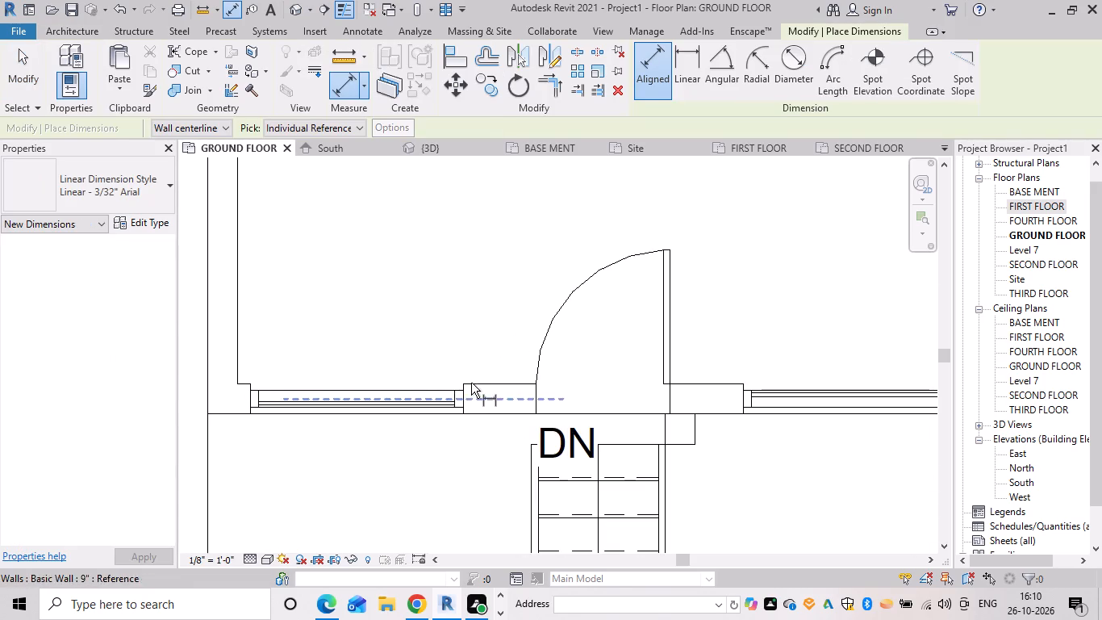
left_click_drag(465, 403, 456, 406)
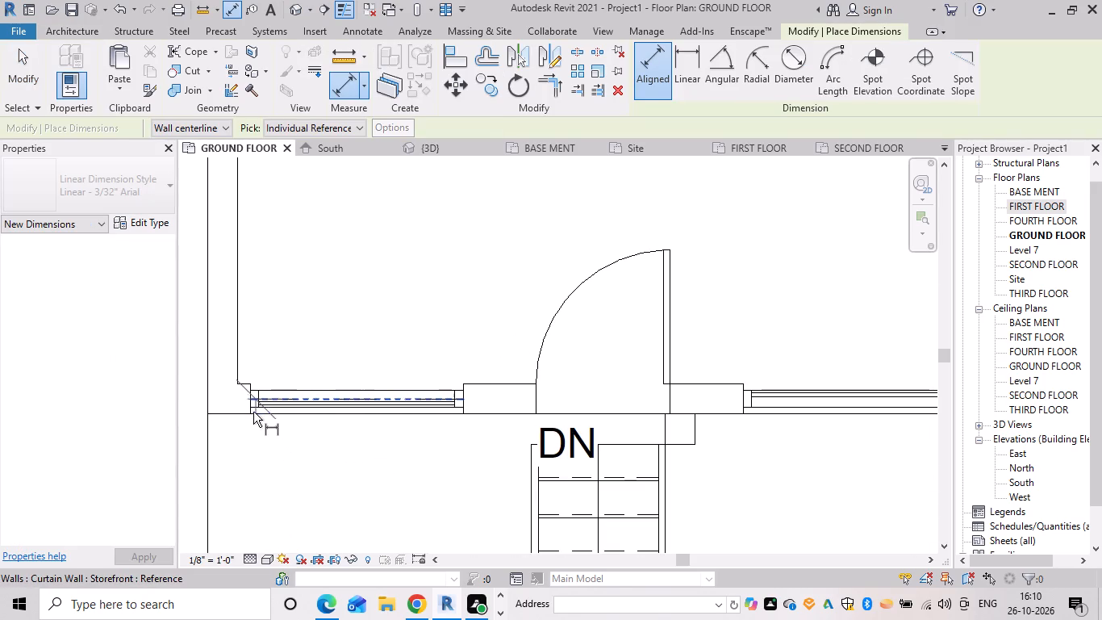
left_click_drag(250, 407, 253, 414)
left_click_drag(342, 449, 366, 464)
key("Escape")
key("Escape")
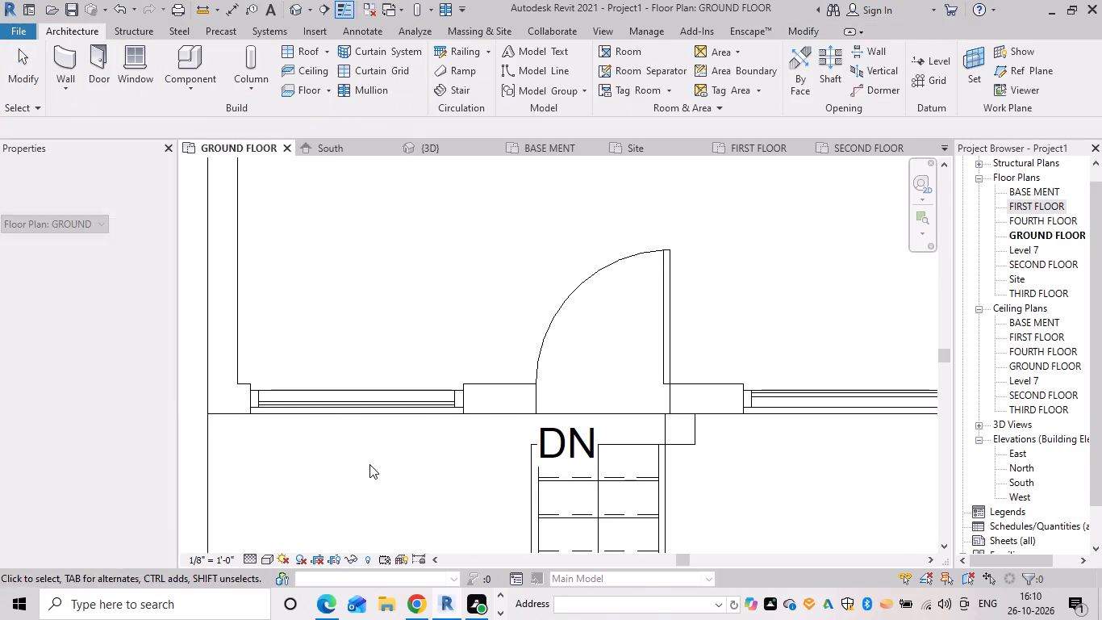
key("Escape")
key("Escape")
key("Escape")
Measure the leftmost front storefront window's width again in the ground floor plan, between its two end edges.
key("d")
key("i")
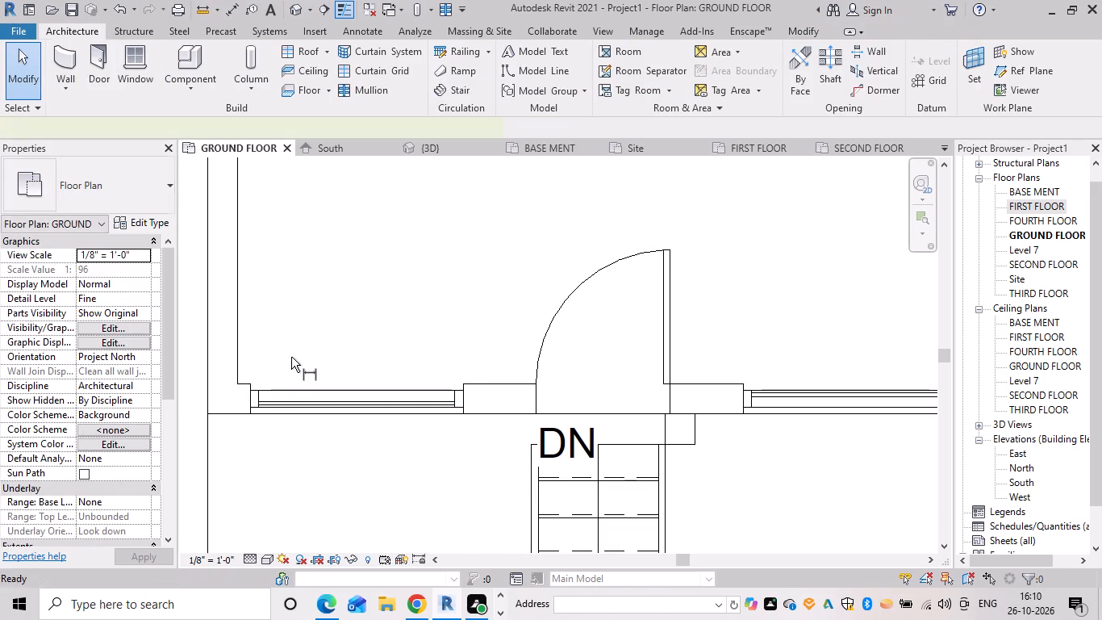
left_click_drag(244, 383, 253, 389)
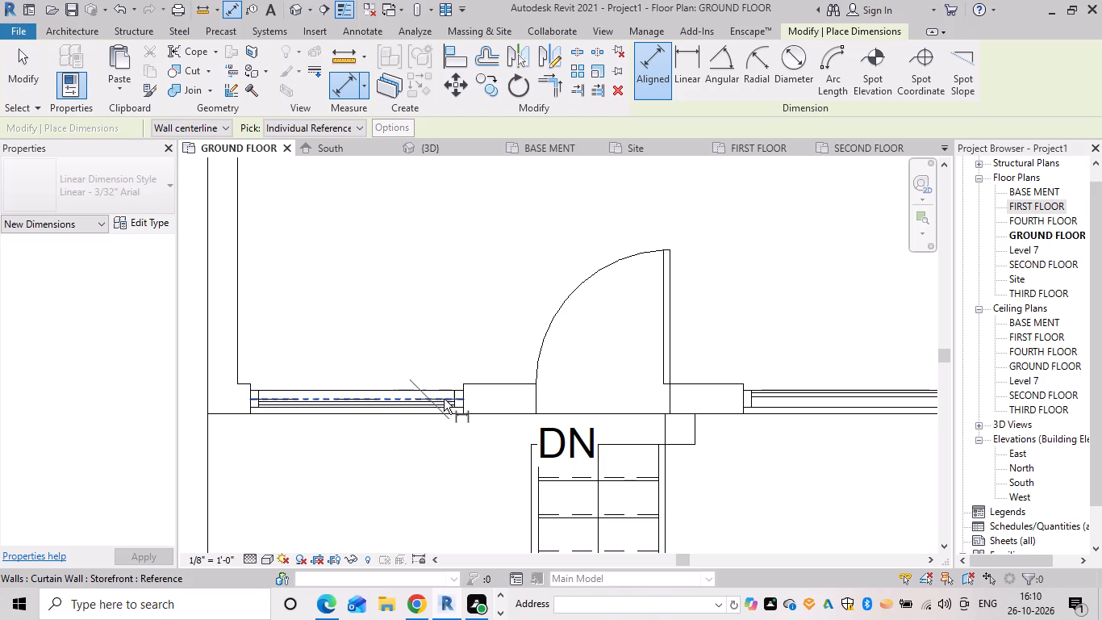
left_click(463, 397)
left_click_drag(430, 437, 423, 449)
left_click_drag(406, 442, 405, 392)
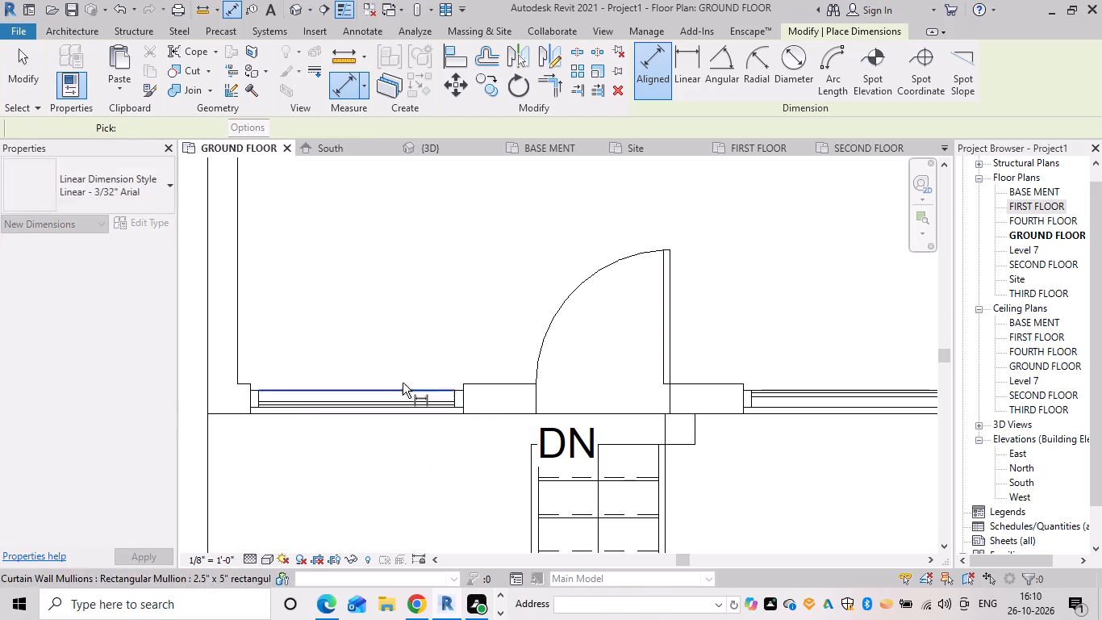
left_click_drag(402, 338, 406, 354)
left_click_drag(421, 387, 424, 414)
left_click_drag(418, 445, 411, 445)
left_click(305, 436)
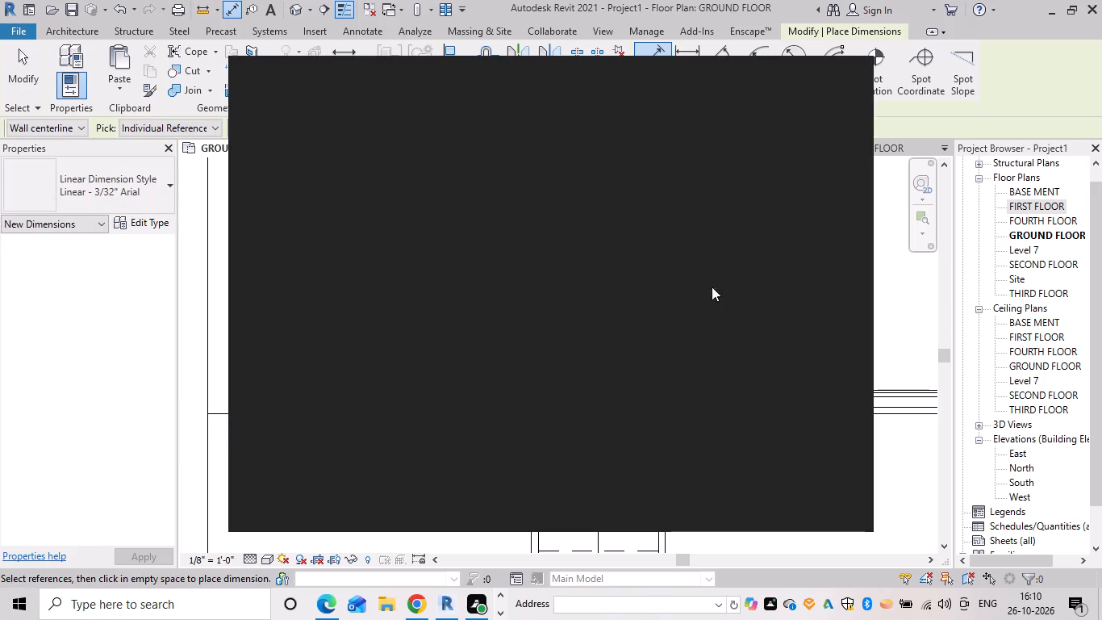
left_click_drag(842, 77, 841, 86)
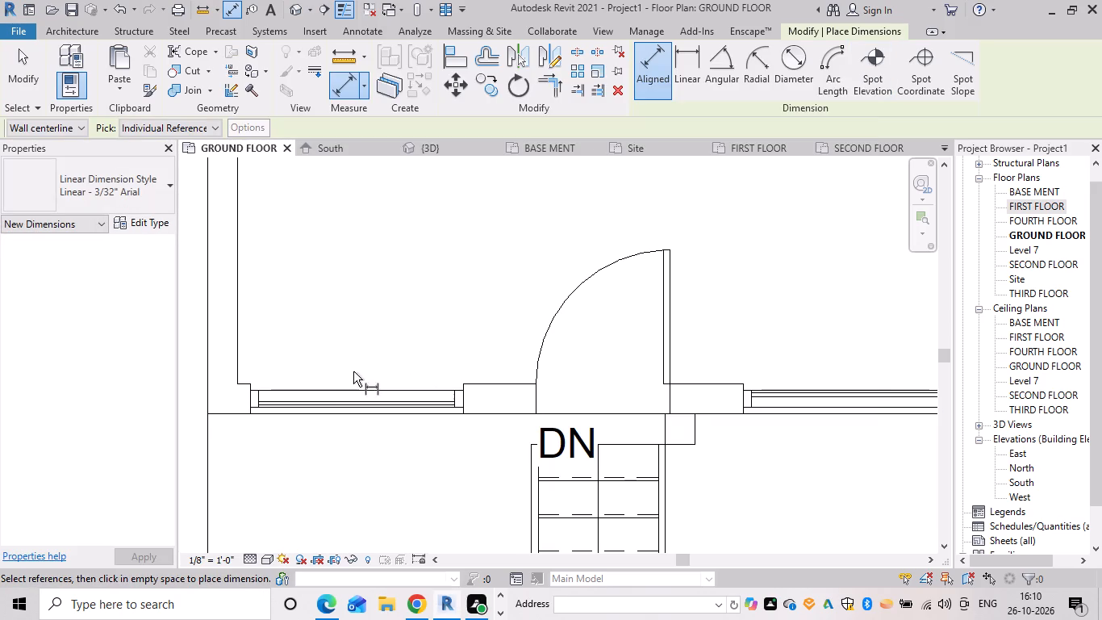
key("Escape")
key("Escape")
key("Escape")
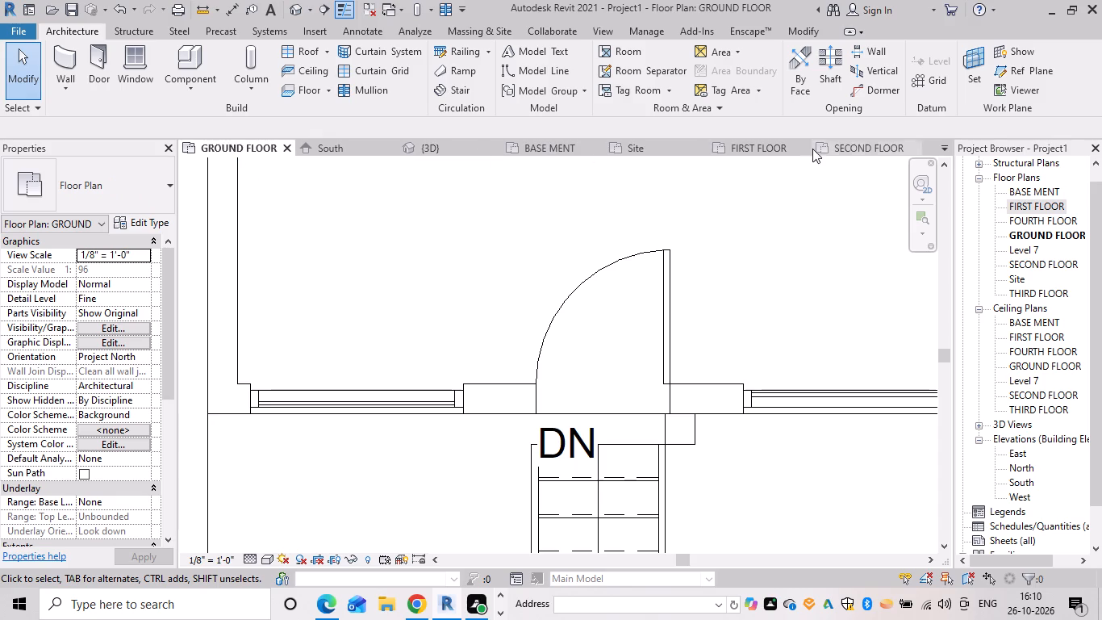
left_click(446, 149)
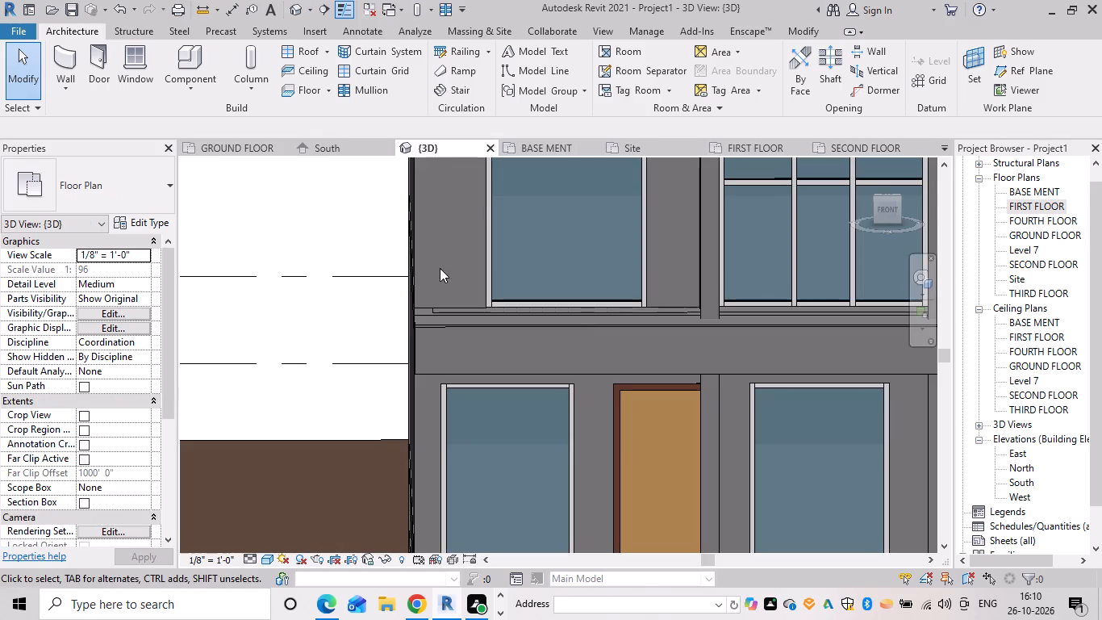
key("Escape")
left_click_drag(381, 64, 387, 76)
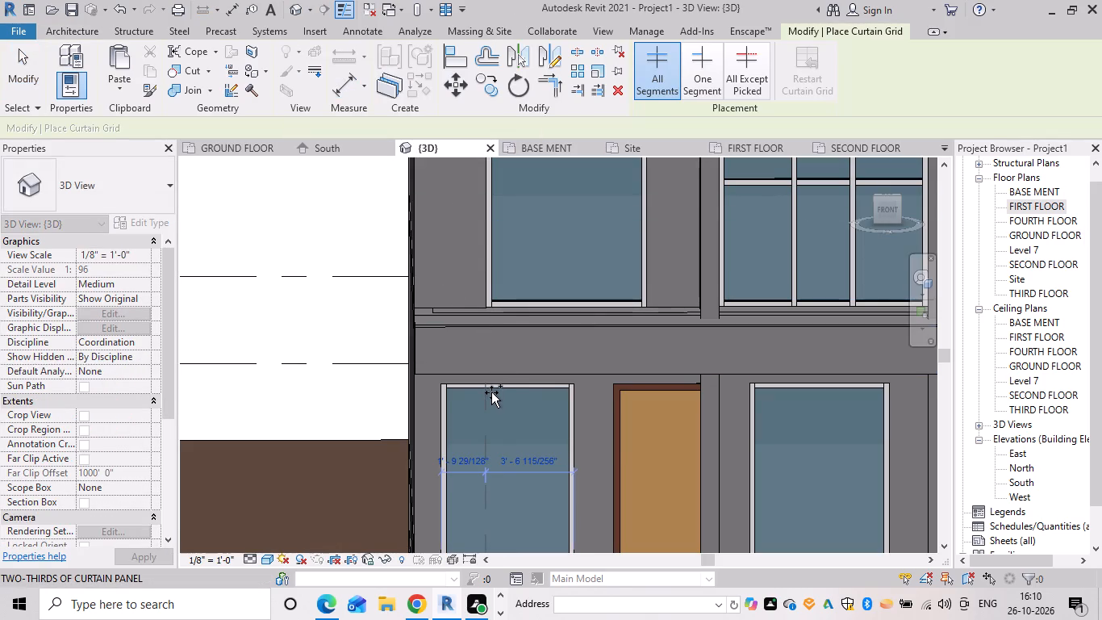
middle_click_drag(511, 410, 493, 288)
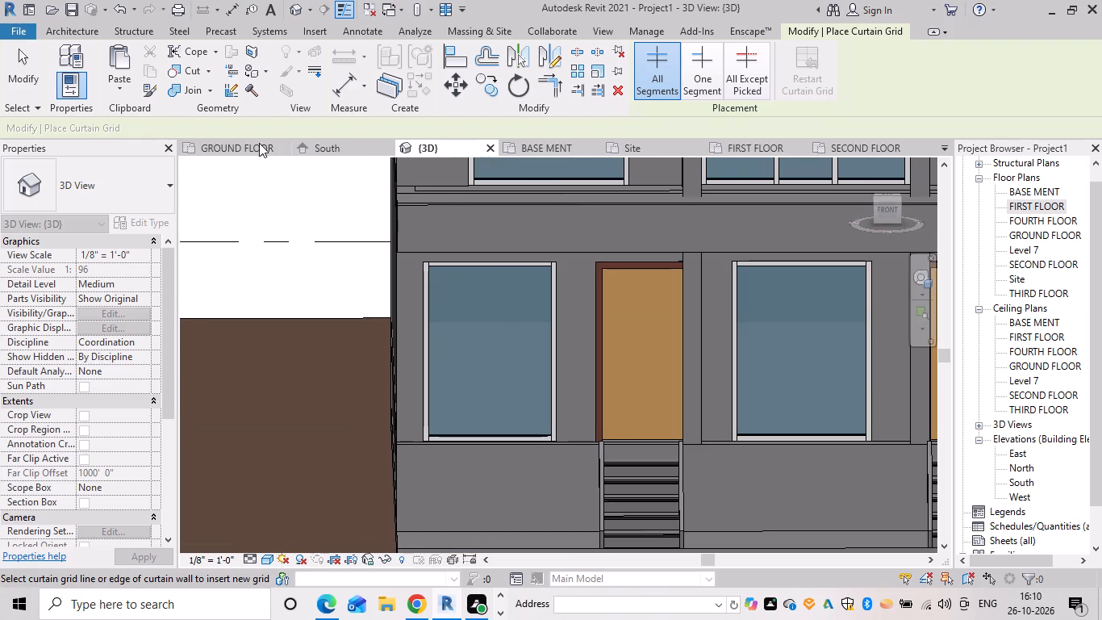
Check the lengths of the three front storefront windows one by one in the GROUND FLOOR plan.
left_click(243, 140)
key("Escape")
left_click(393, 408)
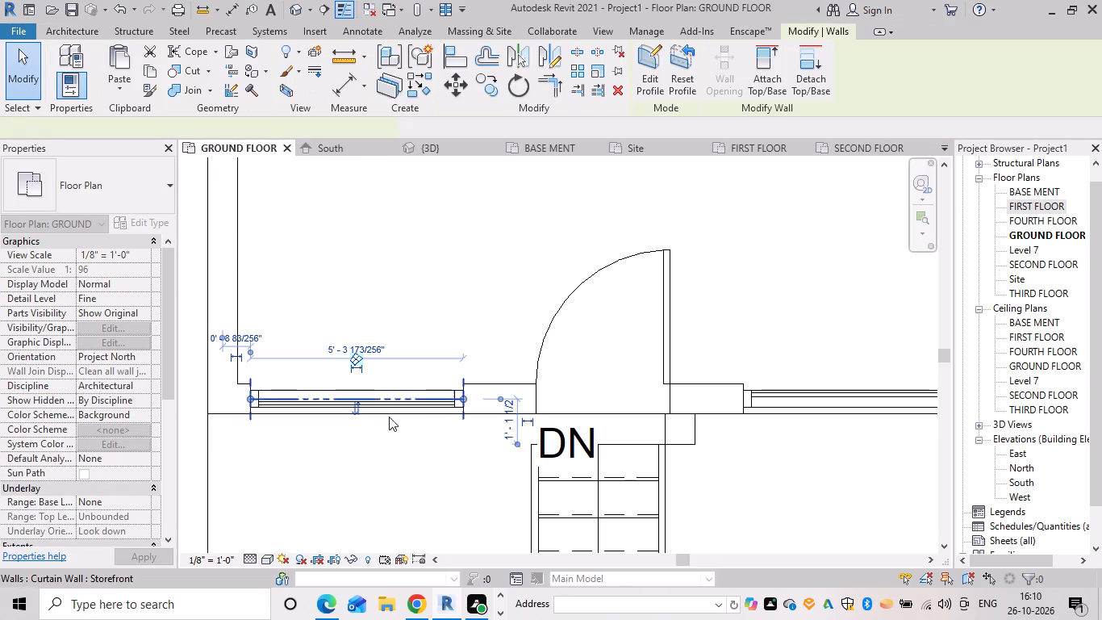
scroll(403, 428, "down", 3)
middle_click_drag(382, 409, 253, 356)
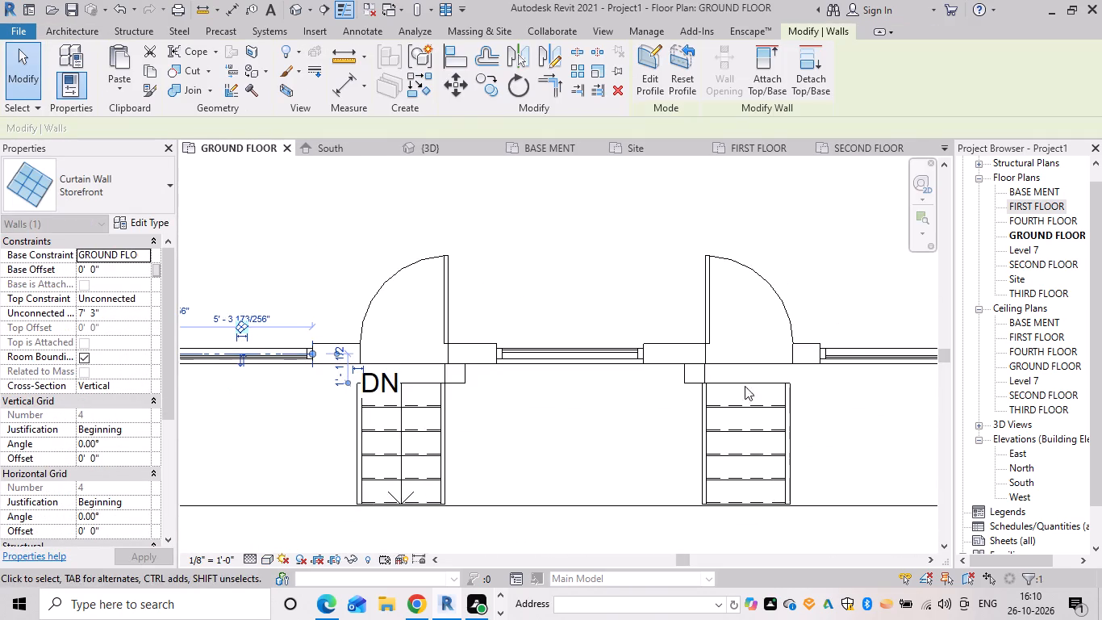
middle_click_drag(885, 374, 668, 367)
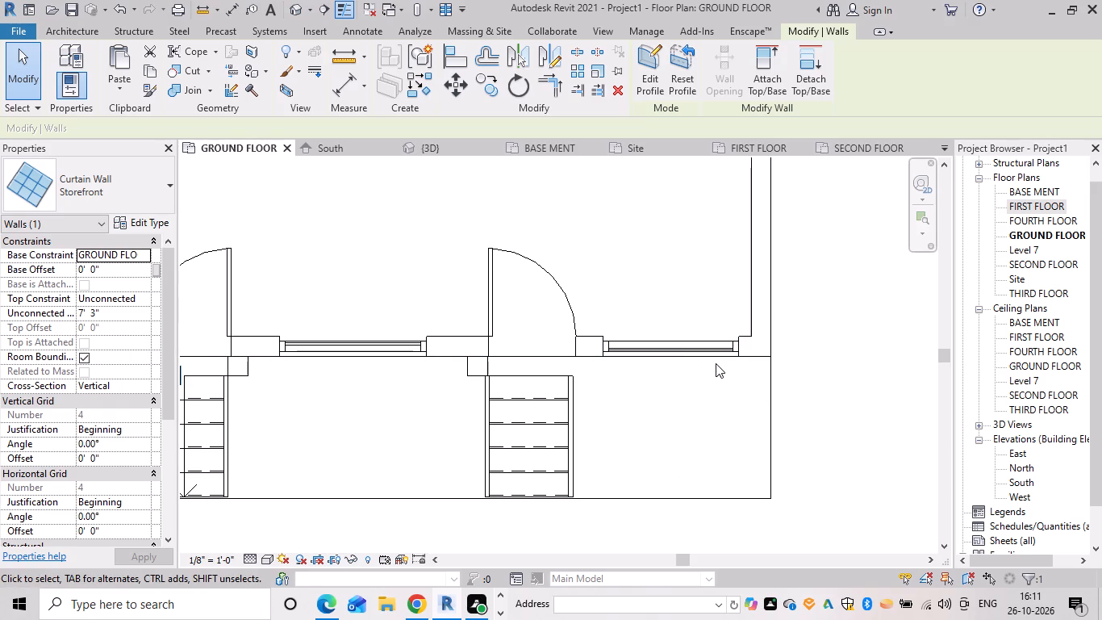
left_click(674, 357)
left_click(663, 393)
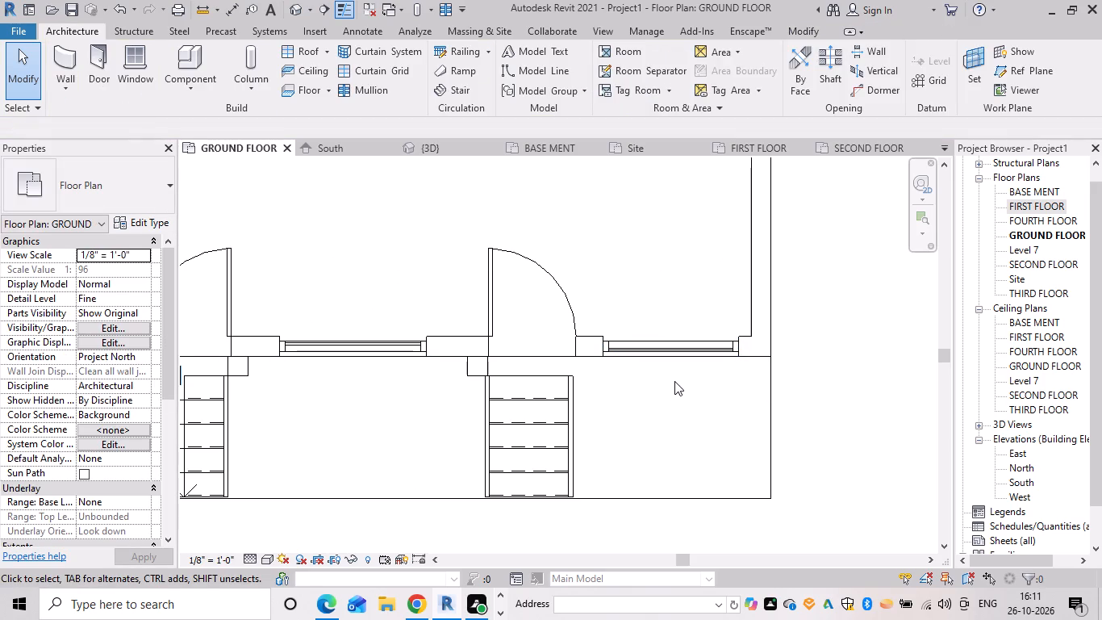
left_click(676, 351)
left_click(657, 405)
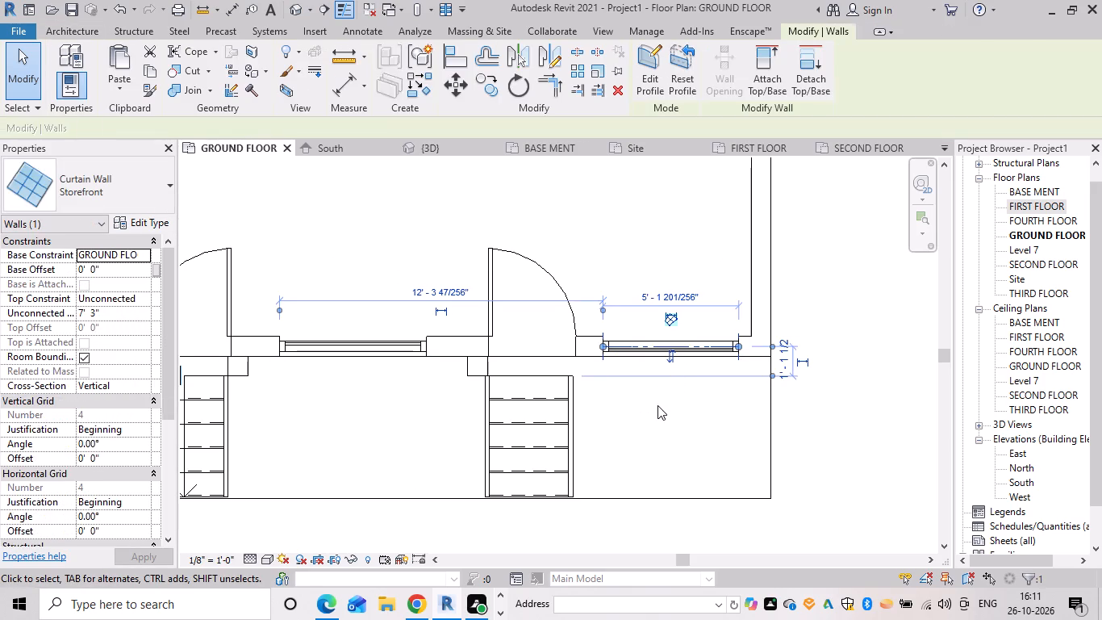
left_click(349, 350)
left_click(354, 387)
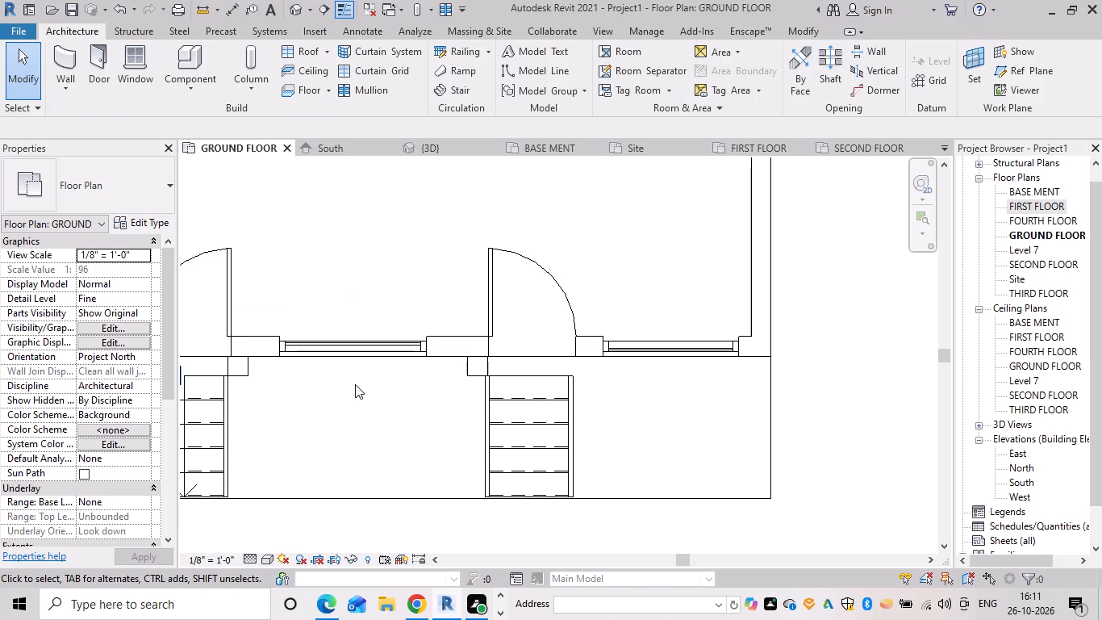
Divide the middle ground-floor storefront window in the 3D view with two vertical curtain grid lines, each 2' from its nearest side edge.
left_click(455, 157)
left_click(460, 132)
left_click(456, 145)
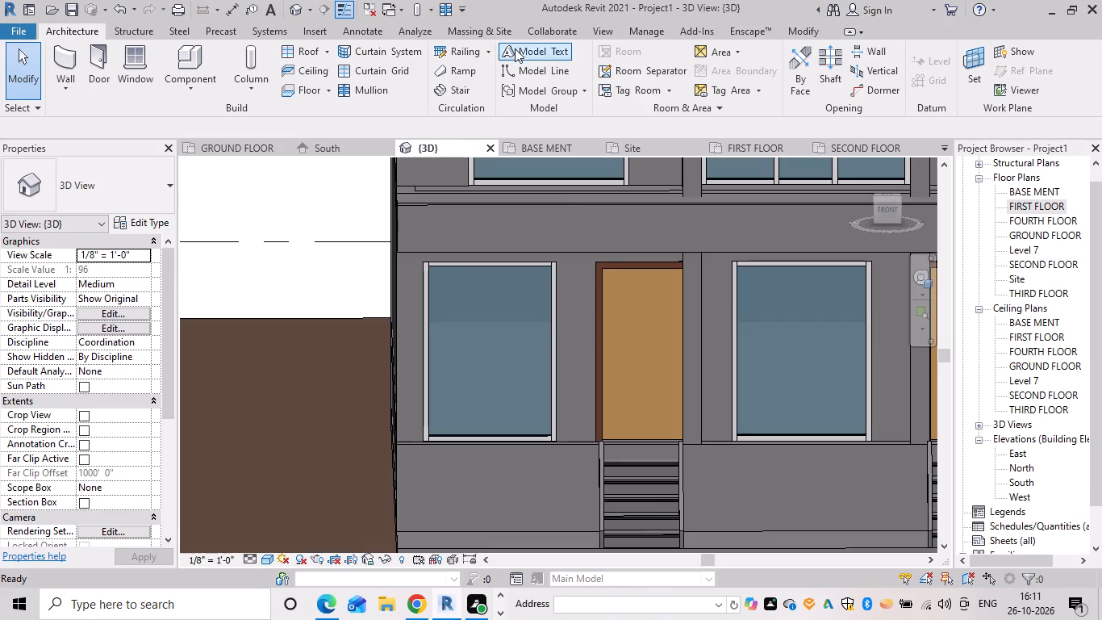
left_click(382, 70)
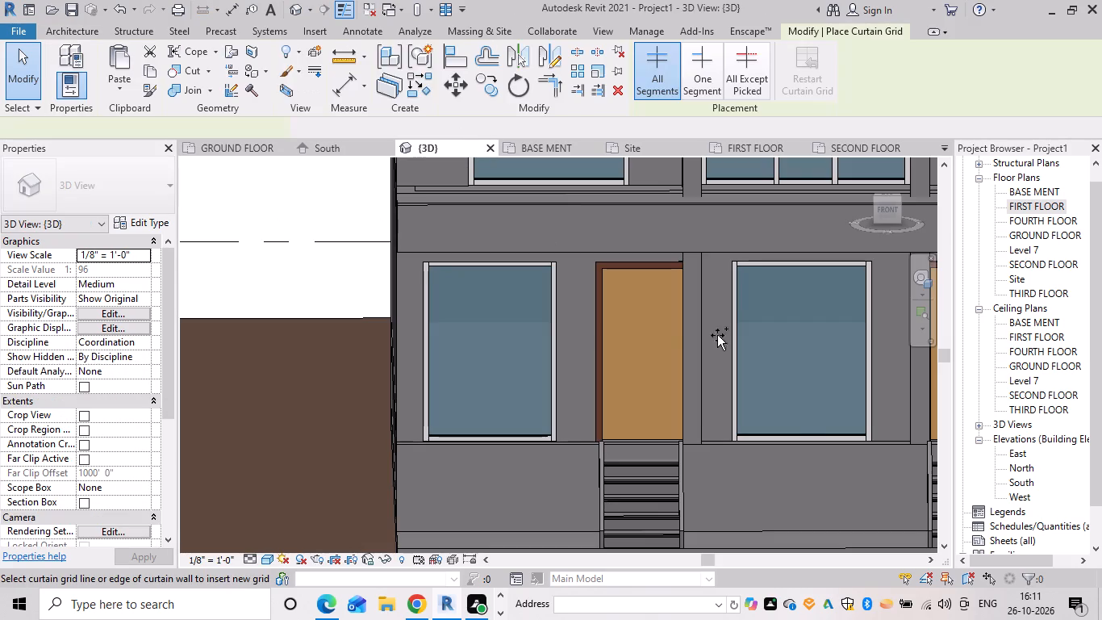
left_click(783, 439)
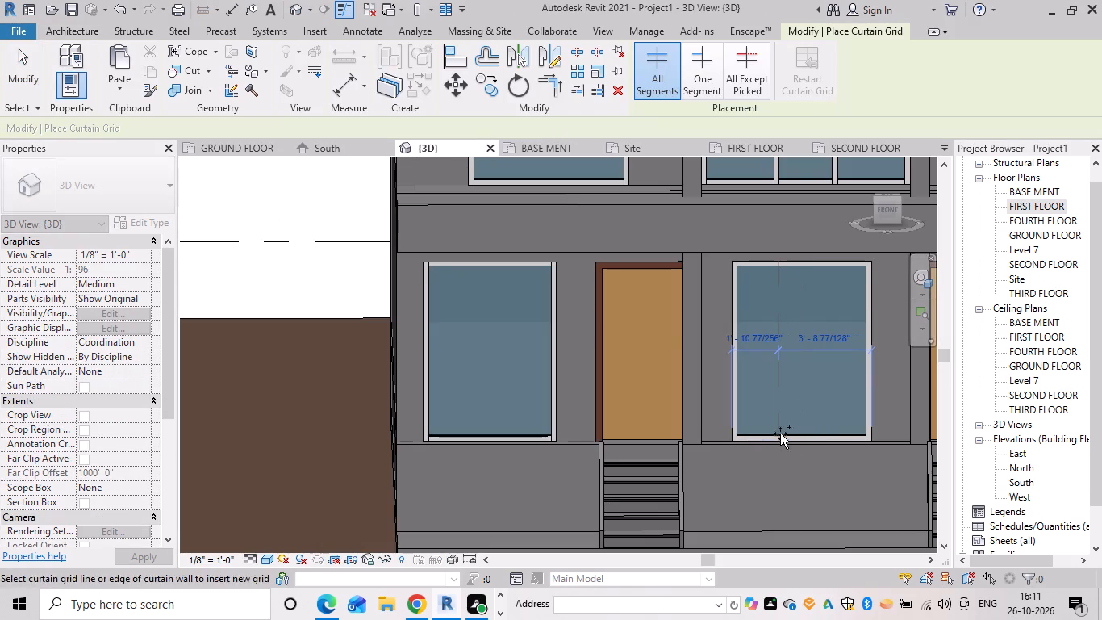
left_click(753, 345)
key("BackSpace")
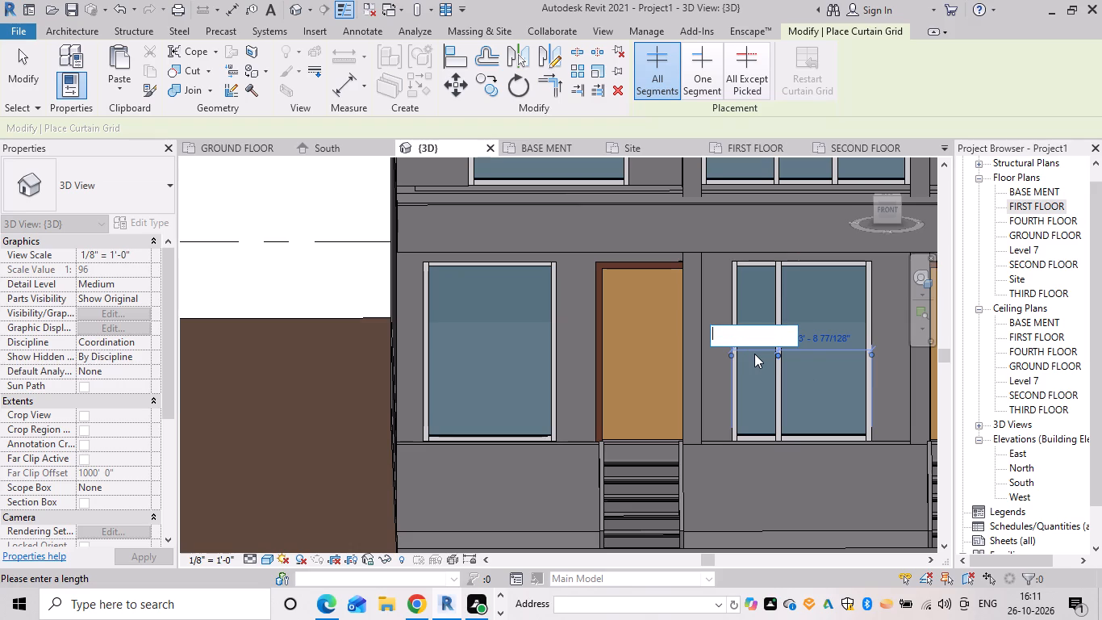
type("2'")
key("Return")
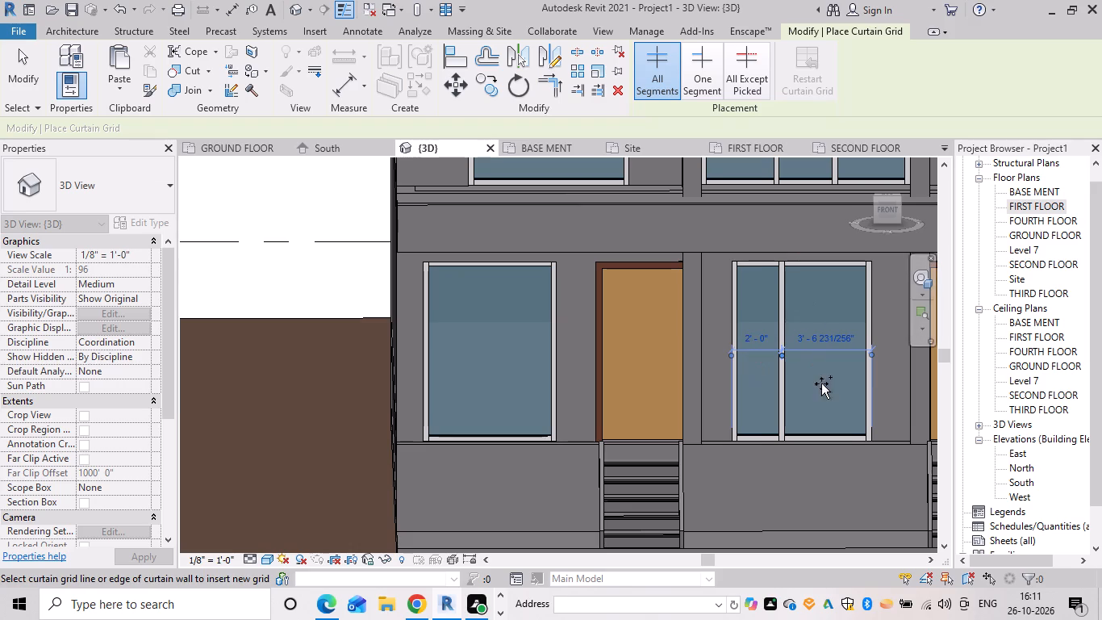
left_click(841, 434)
left_click(861, 343)
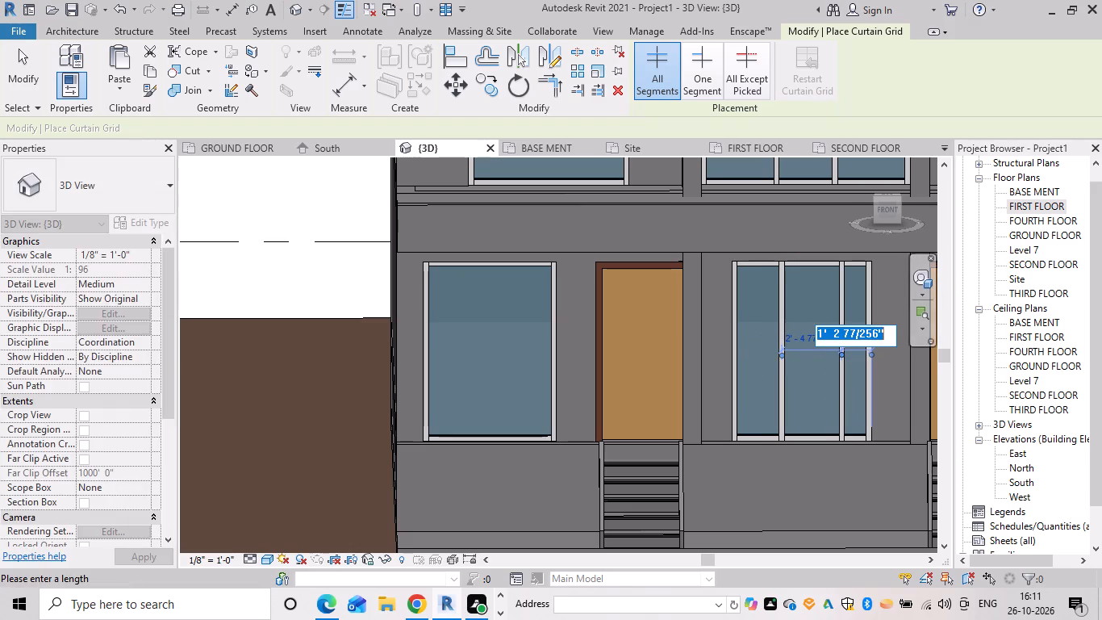
key("BackSpace")
type("2'")
key("Return")
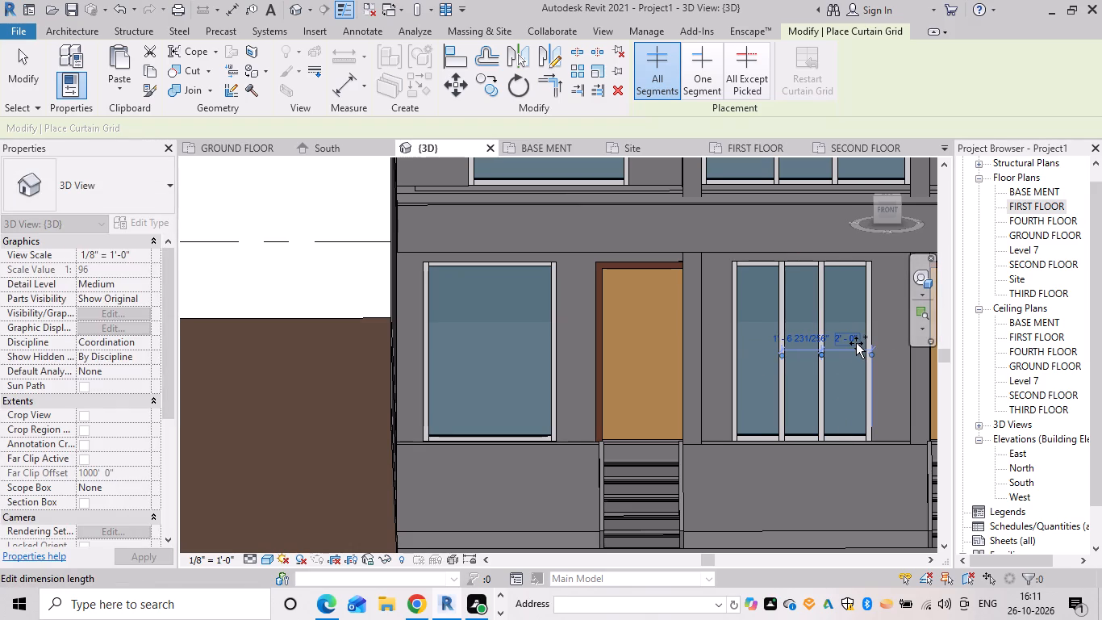
Divide the leftmost ground-floor storefront window with two vertical curtain grid lines, each 1'9" from its nearest side edge.
scroll(717, 452, "down", 1)
middle_click_drag(717, 452, 478, 457)
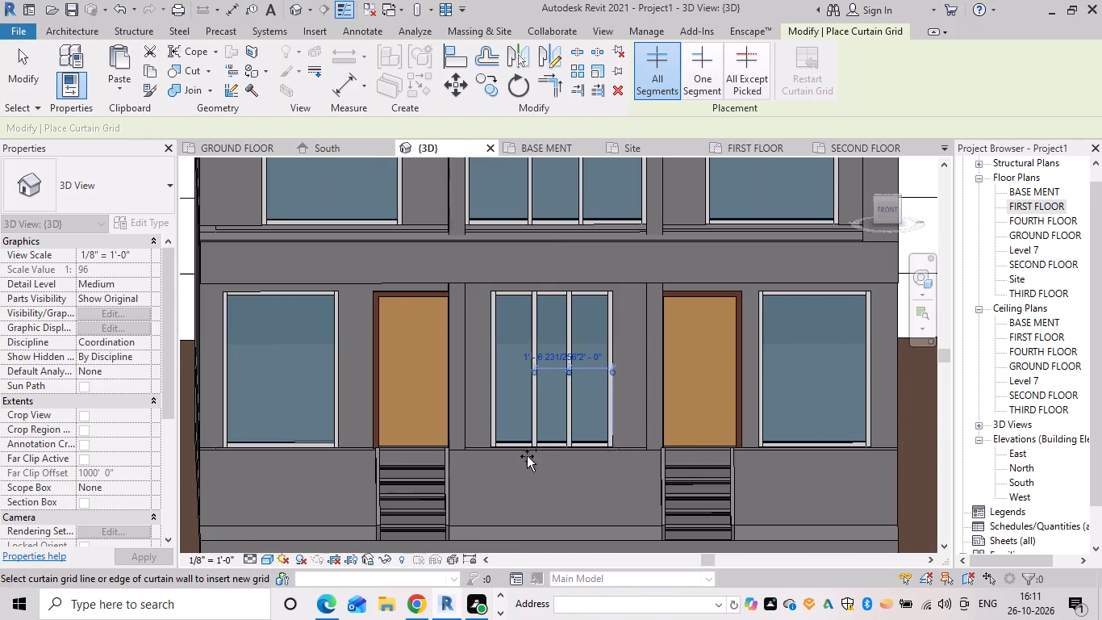
left_click(258, 448)
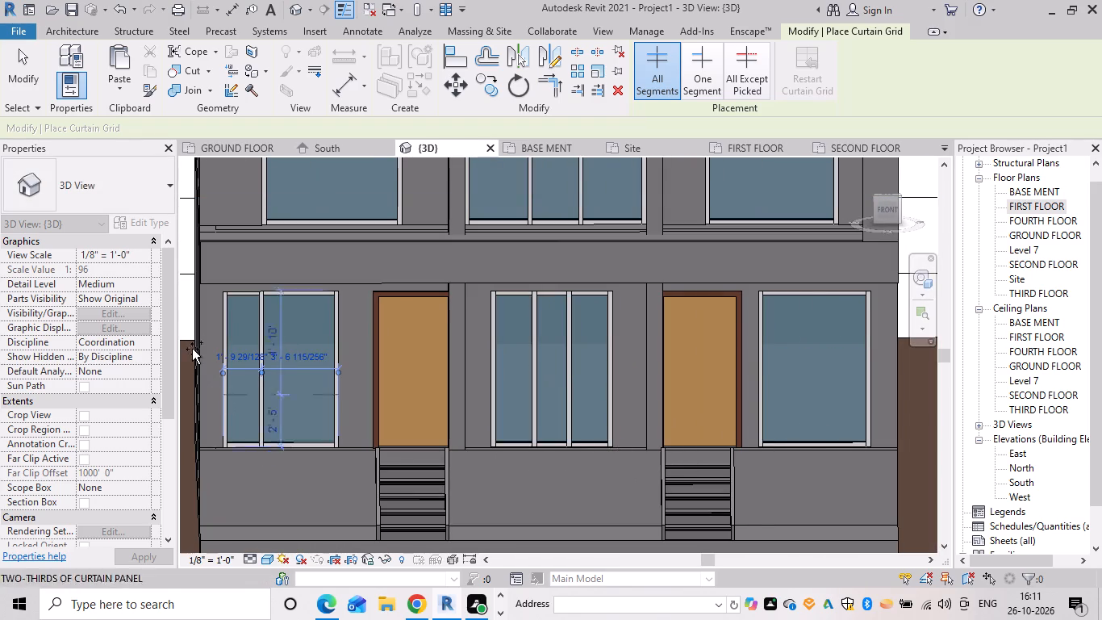
left_click(241, 358)
key("BackSpace")
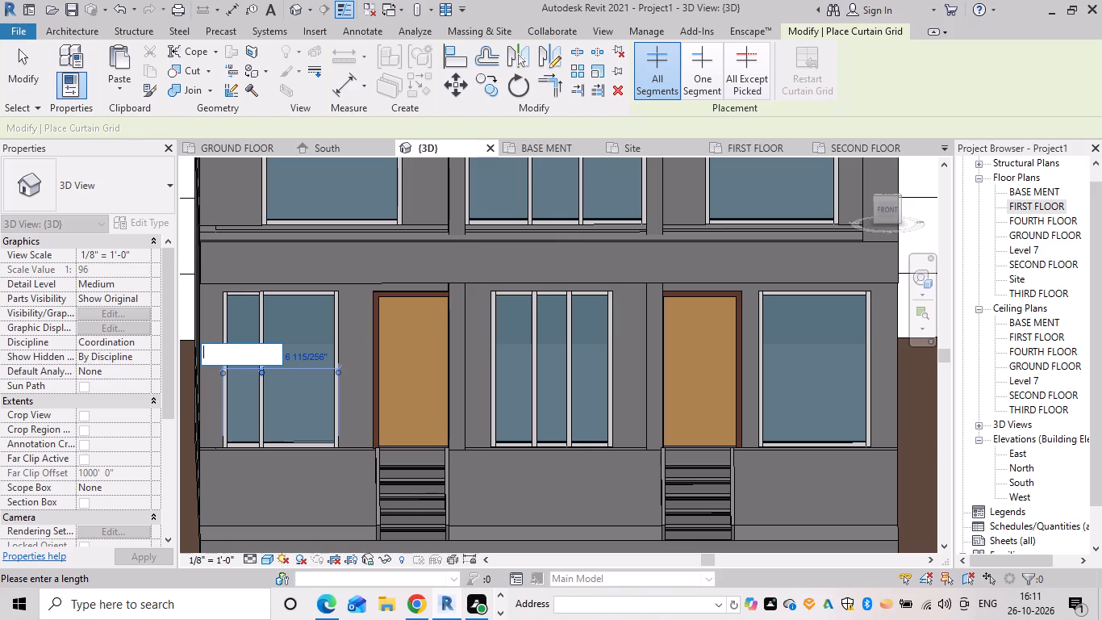
type("1'")
type("9\"")
key("Return")
left_click(315, 446)
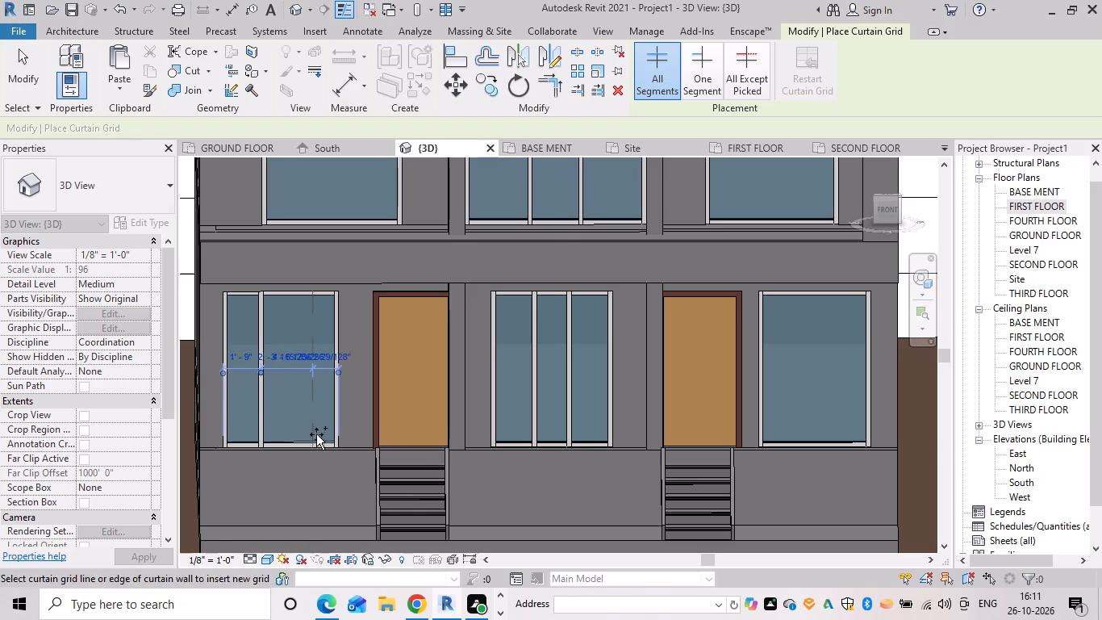
left_click(327, 362)
key("BackSpace")
type("1'9\"")
key("Return")
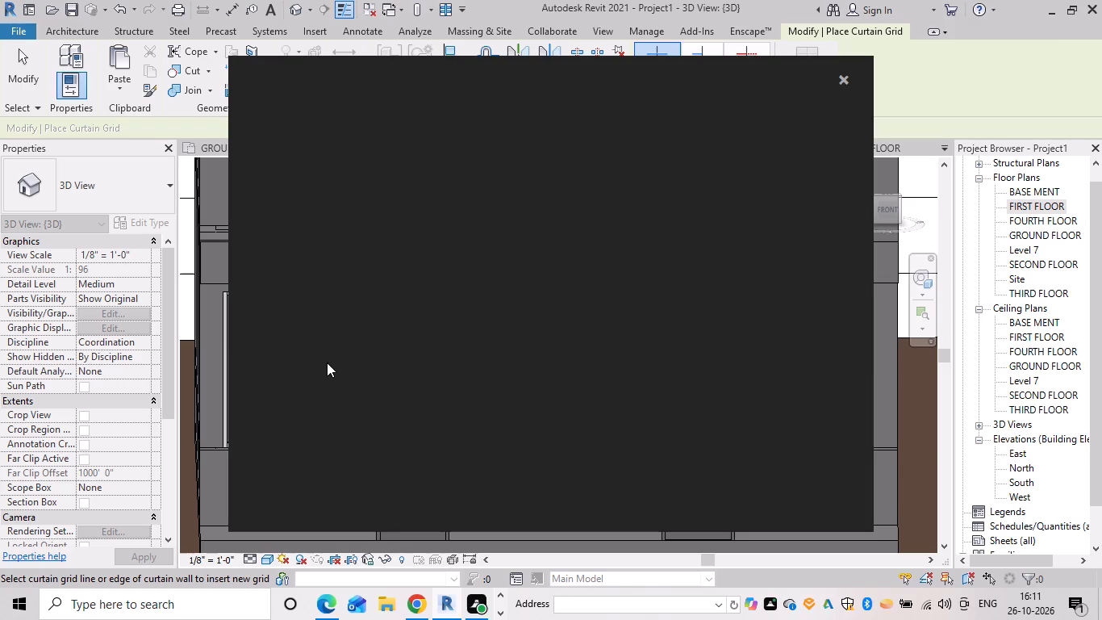
left_click(840, 69)
key("Escape")
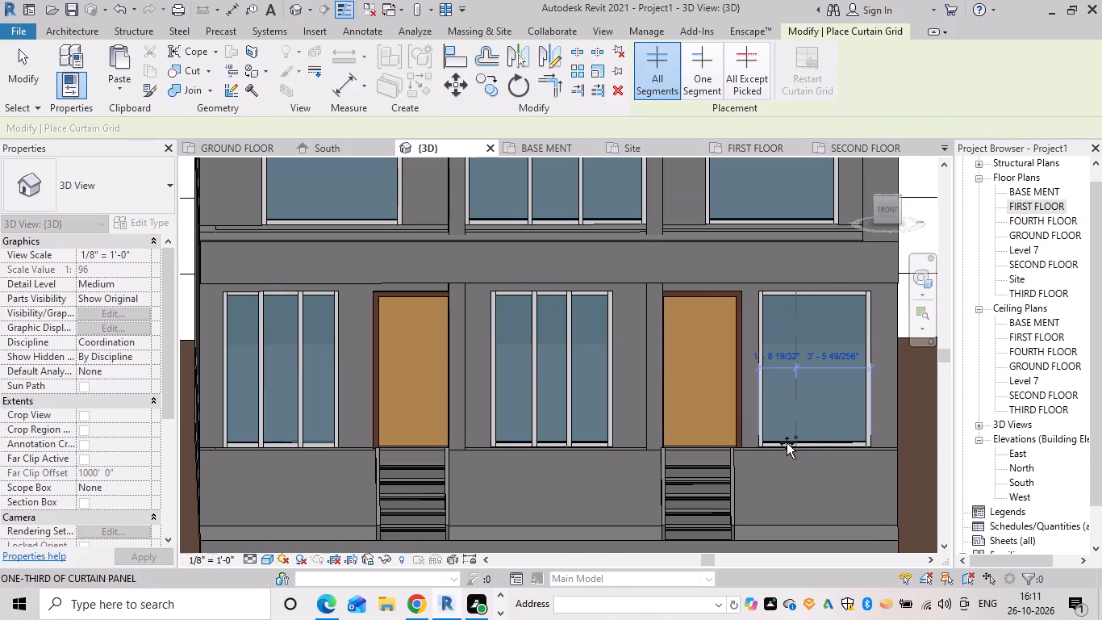
Divide the rightmost ground-floor storefront window with two vertical curtain grid lines, each 1'8" from its nearest side edge.
left_click(787, 443)
left_click(773, 356)
key("BackSpace")
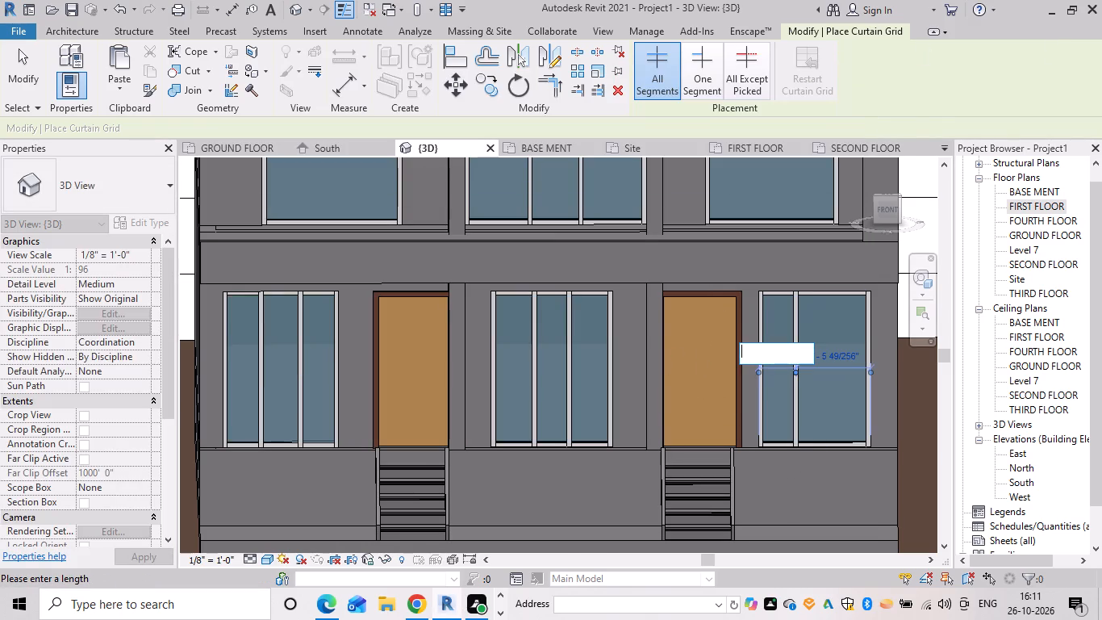
type("1'8\"")
key("Return")
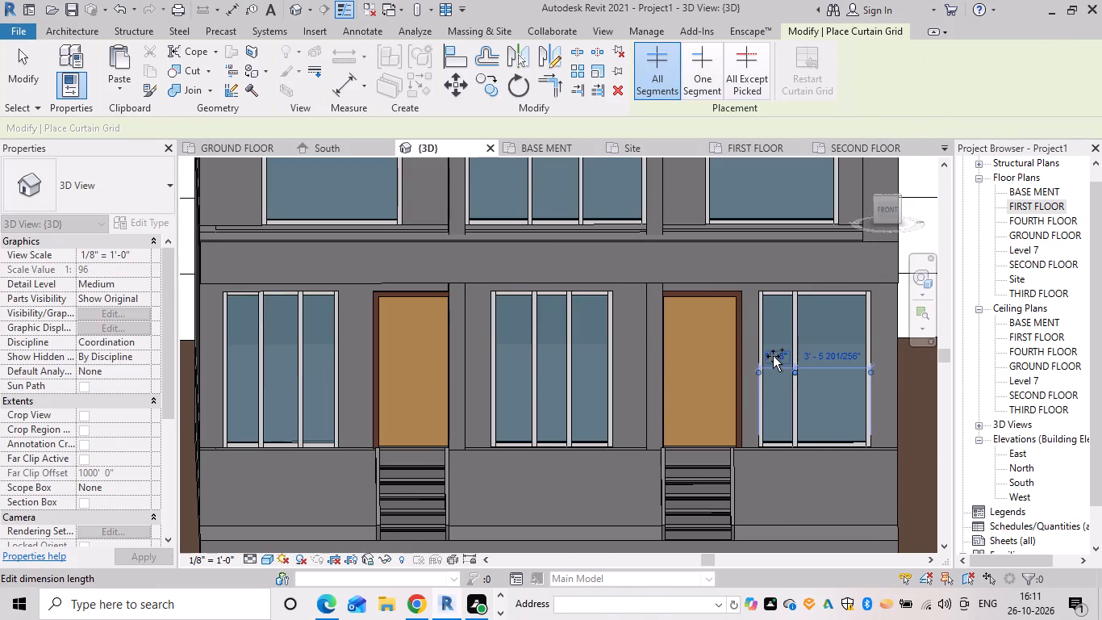
left_click(835, 442)
left_click(847, 354)
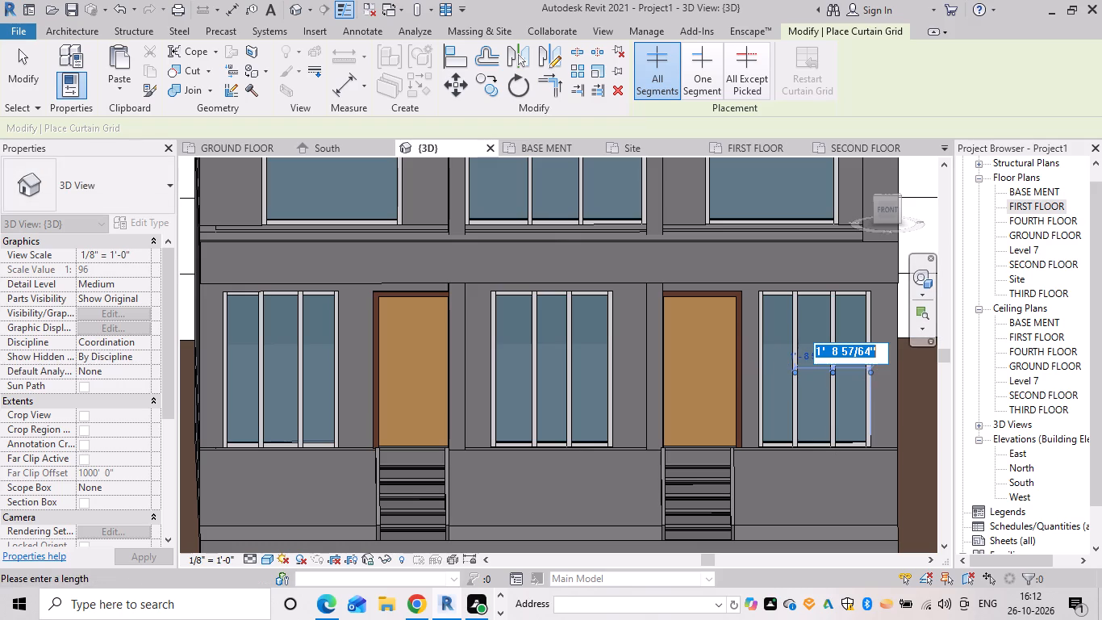
key("BackSpace")
type("1'8\"")
key("Return")
key("Escape")
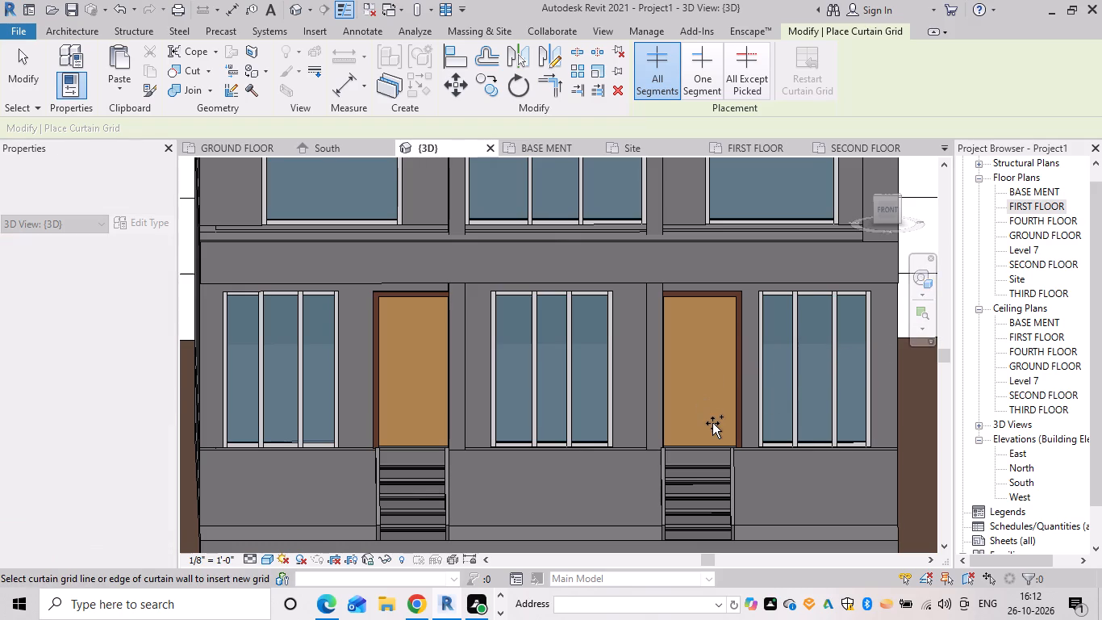
scroll(712, 423, "down", 2)
scroll(782, 407, "down", 1)
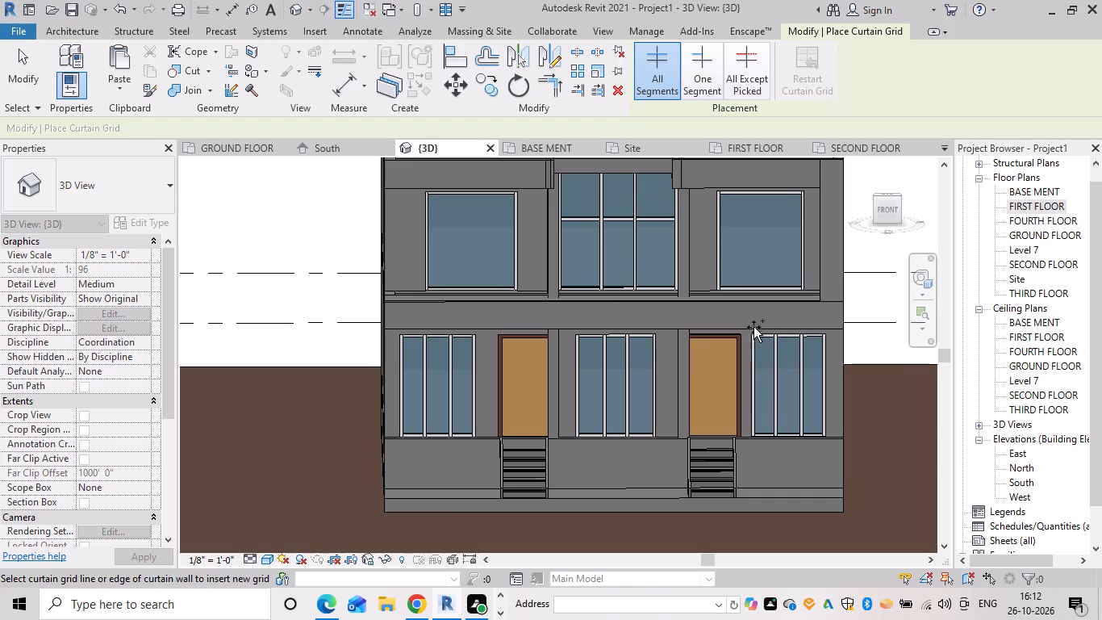
key("Escape")
key("Escape")
key("Escape")
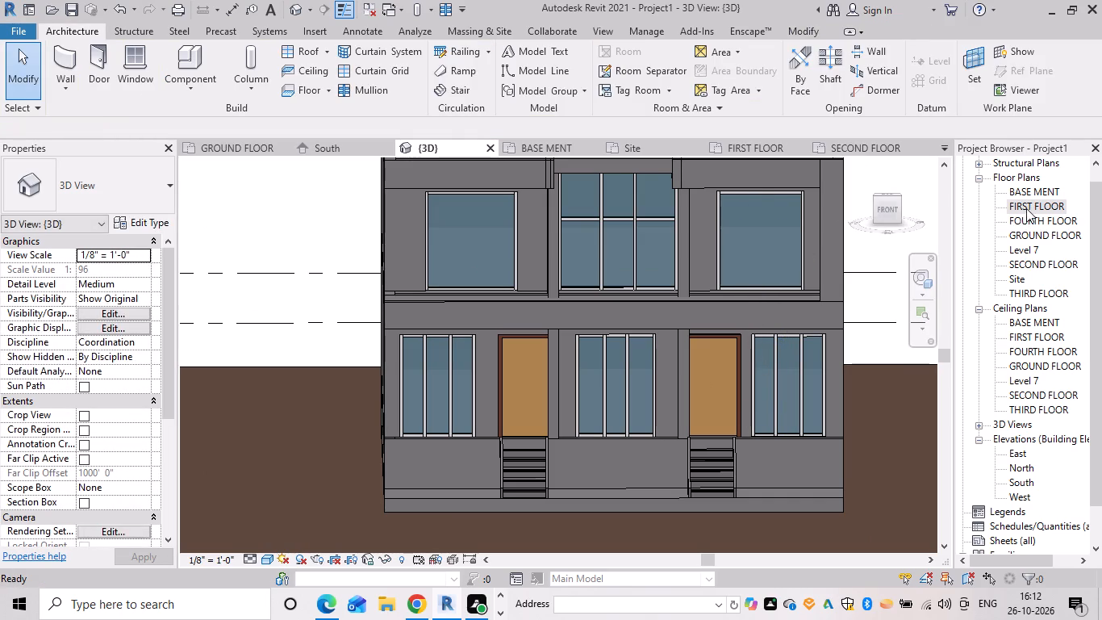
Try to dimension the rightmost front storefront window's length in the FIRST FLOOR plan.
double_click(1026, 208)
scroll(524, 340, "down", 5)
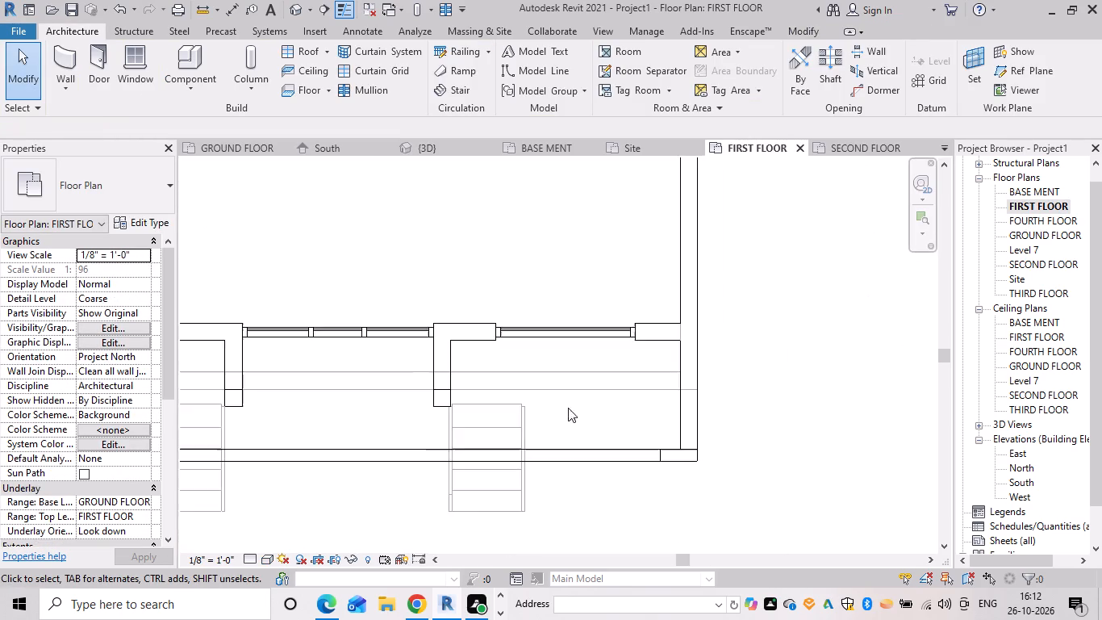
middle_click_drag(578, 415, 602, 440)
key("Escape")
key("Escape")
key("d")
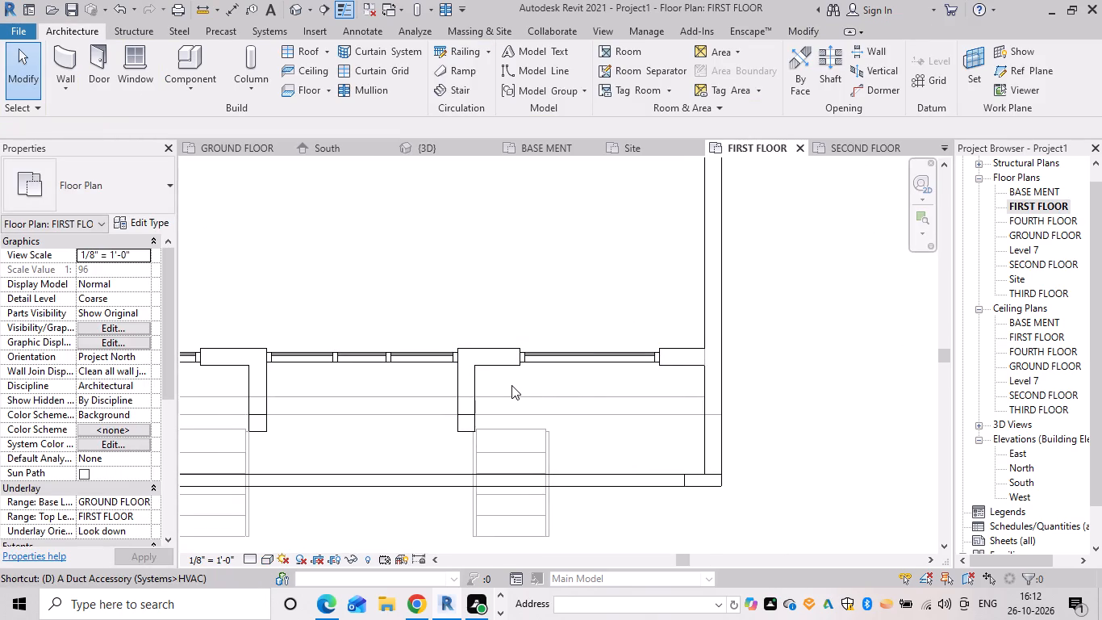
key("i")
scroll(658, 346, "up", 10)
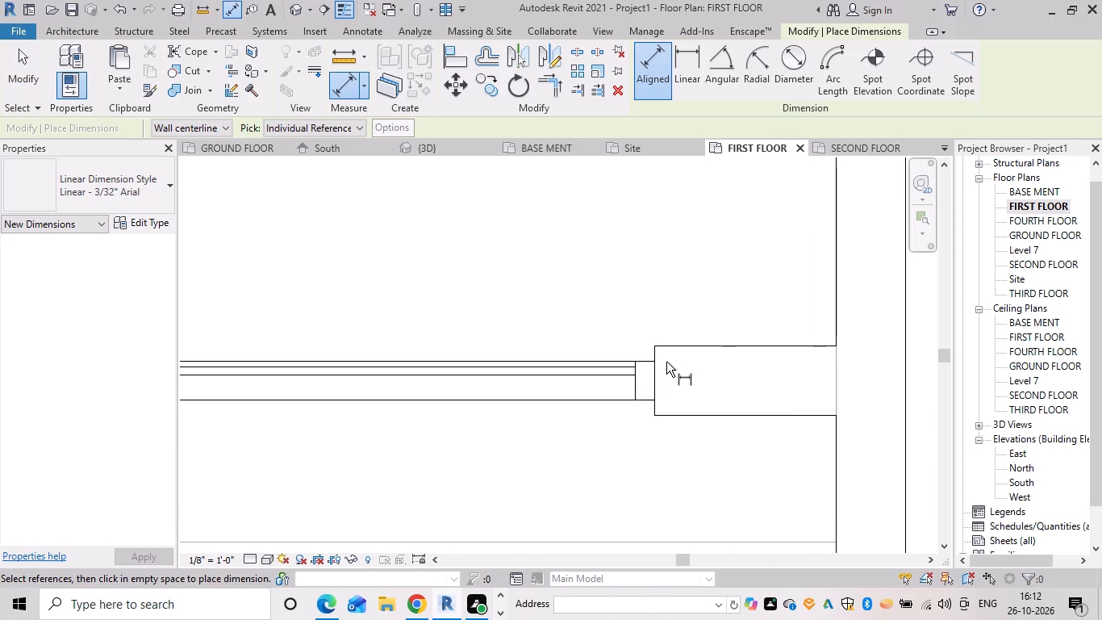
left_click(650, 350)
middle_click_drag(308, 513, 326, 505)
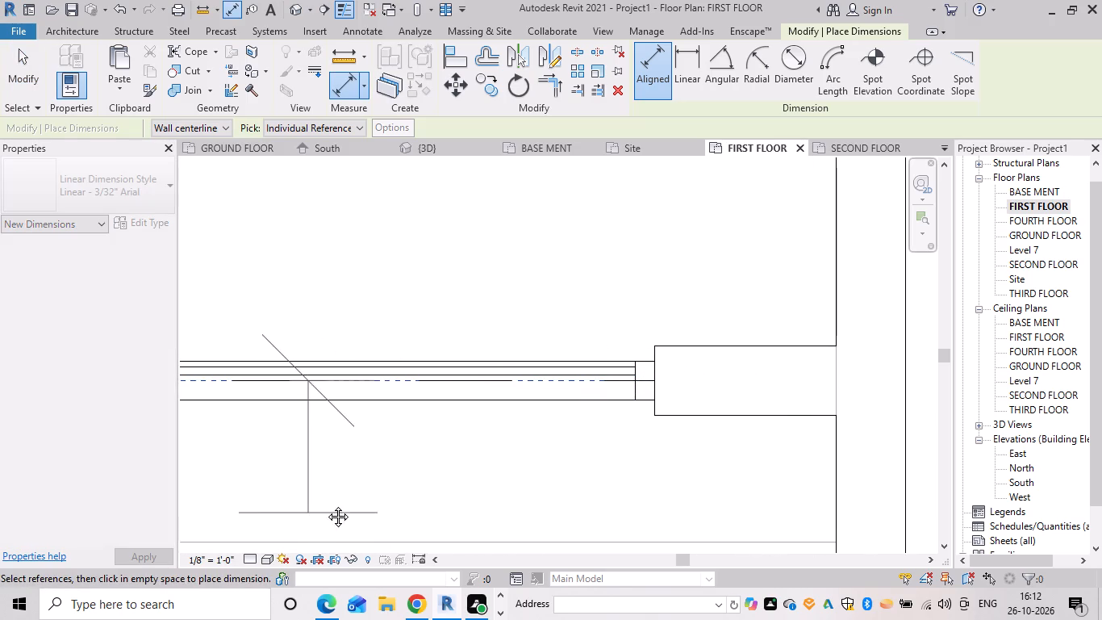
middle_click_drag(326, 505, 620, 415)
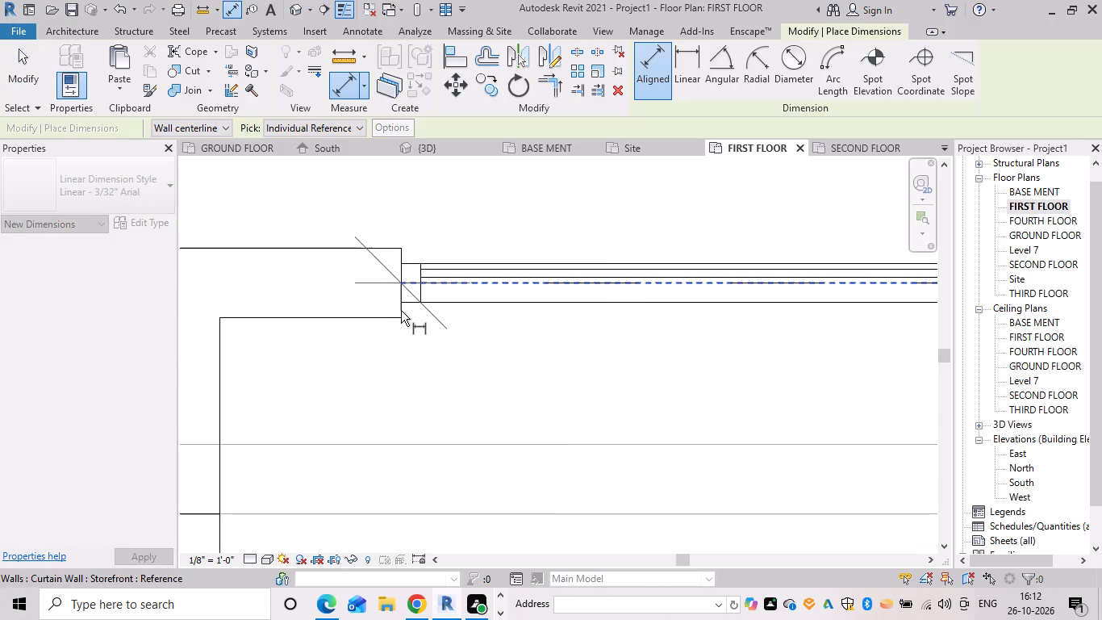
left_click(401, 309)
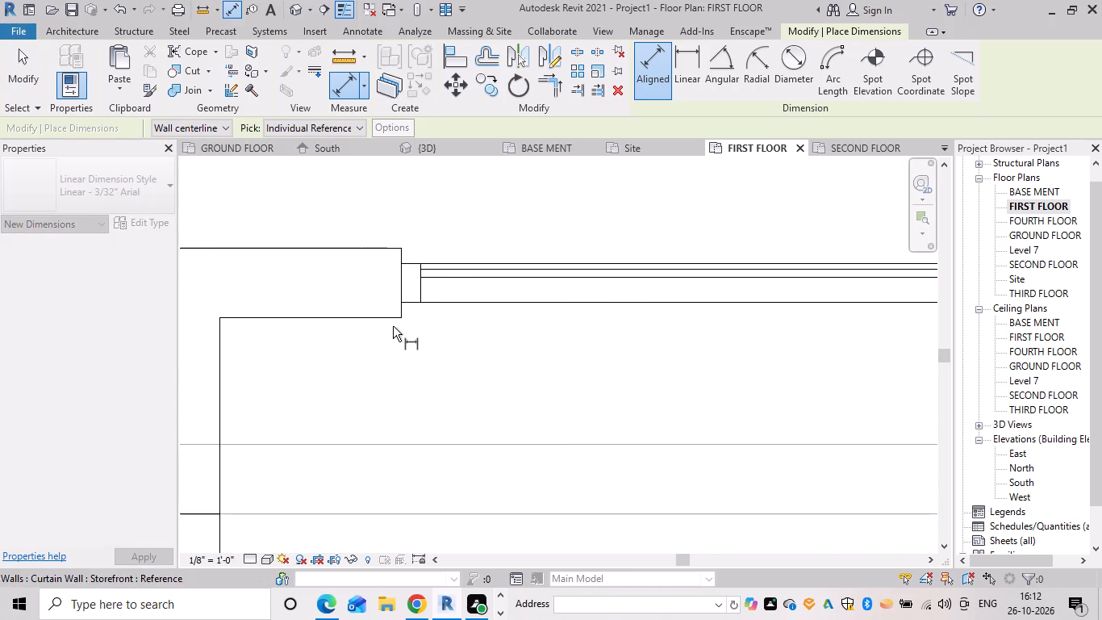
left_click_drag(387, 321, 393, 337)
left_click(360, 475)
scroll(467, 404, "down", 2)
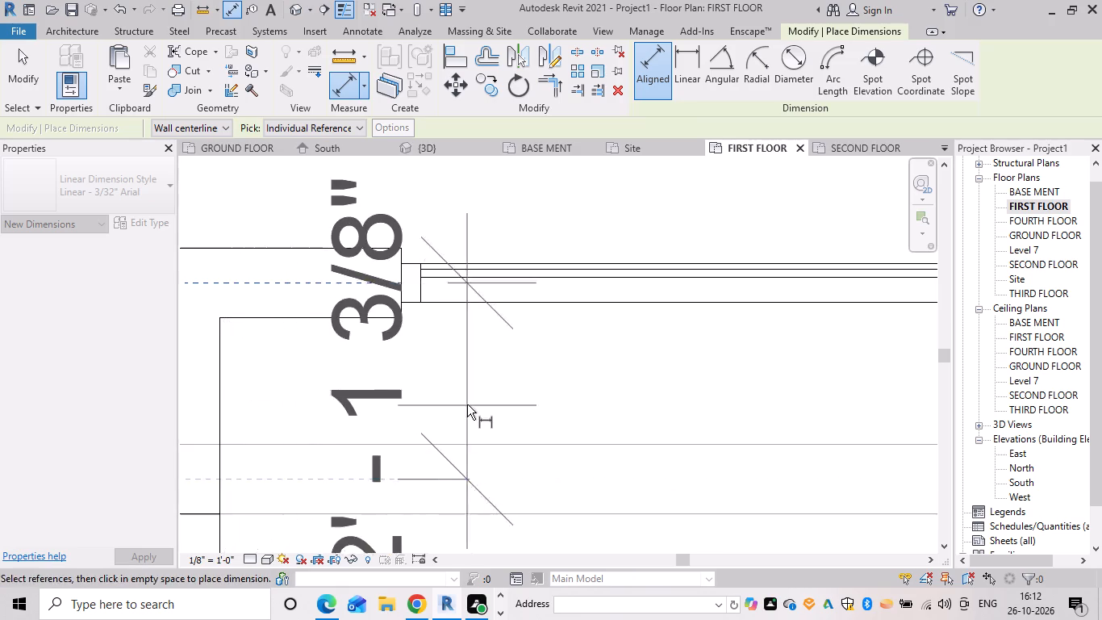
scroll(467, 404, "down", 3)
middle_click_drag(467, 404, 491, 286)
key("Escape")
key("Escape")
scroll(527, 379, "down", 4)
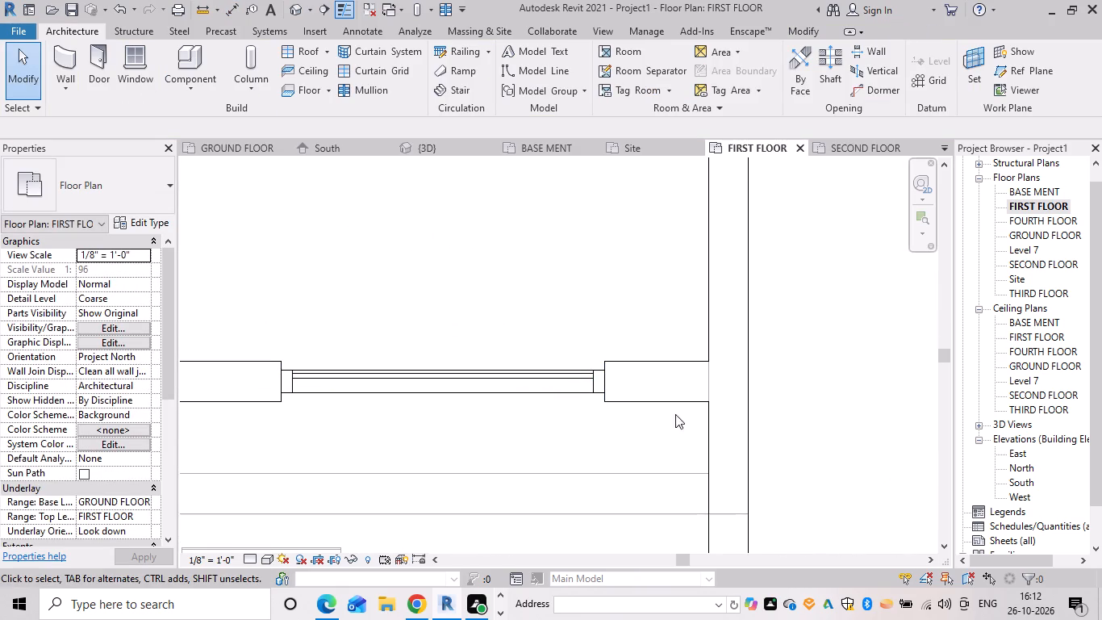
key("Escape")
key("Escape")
Check the length of the rightmost front storefront window in the FIRST FLOOR plan.
left_click(502, 385)
scroll(399, 451, "down", 5)
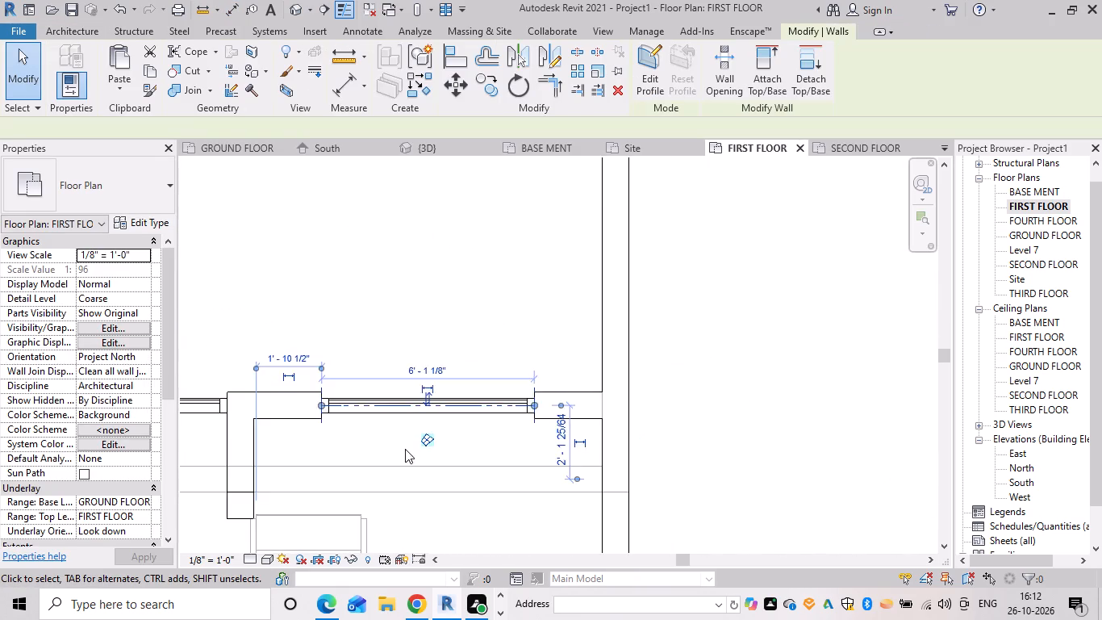
scroll(407, 447, "down", 3)
middle_click_drag(434, 440, 511, 375)
scroll(449, 428, "down", 1)
middle_click_drag(450, 433, 481, 476)
key("Escape")
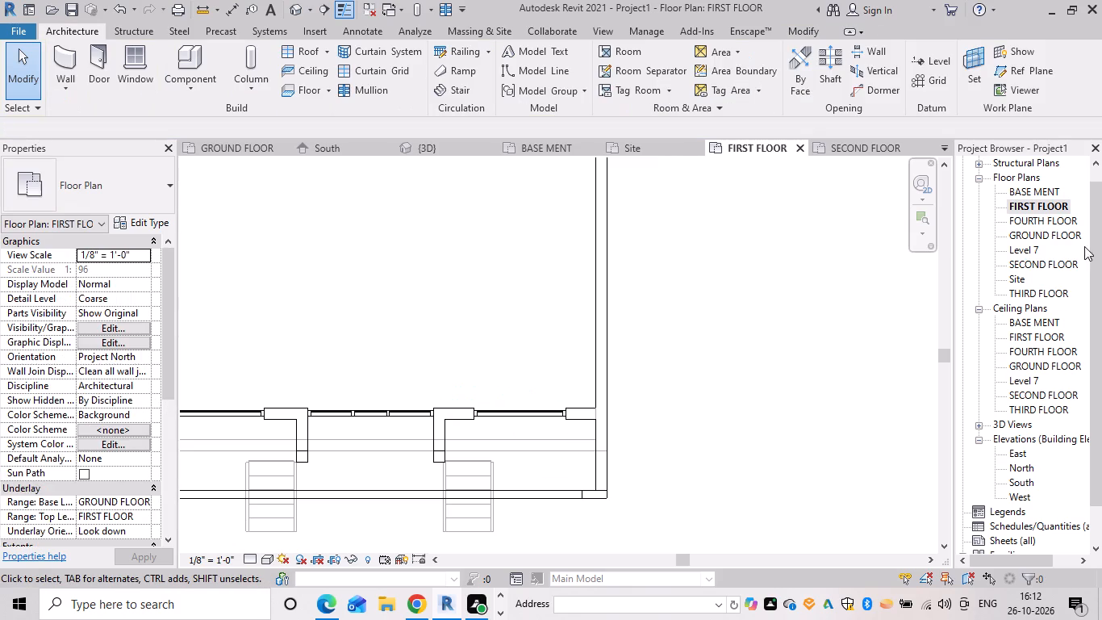
Review the front windows across the FIRST FLOOR plan, the 3D view and the GROUND FLOOR plan.
double_click(1029, 208)
scroll(680, 358, "down", 3)
middle_click_drag(680, 358, 694, 395)
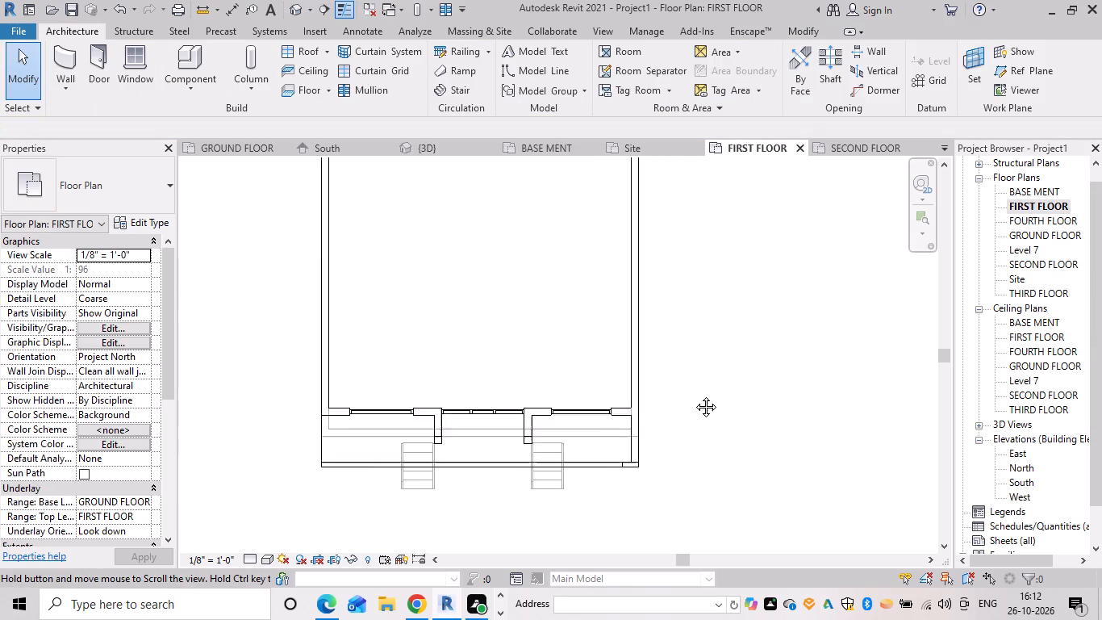
middle_click_drag(694, 395, 695, 397)
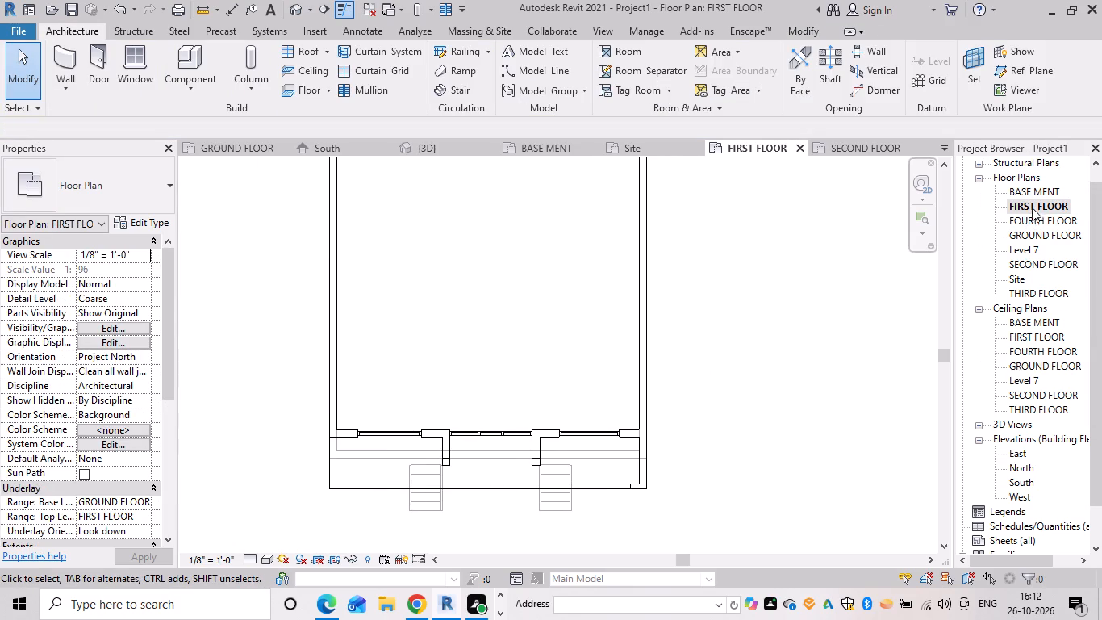
left_click(462, 146)
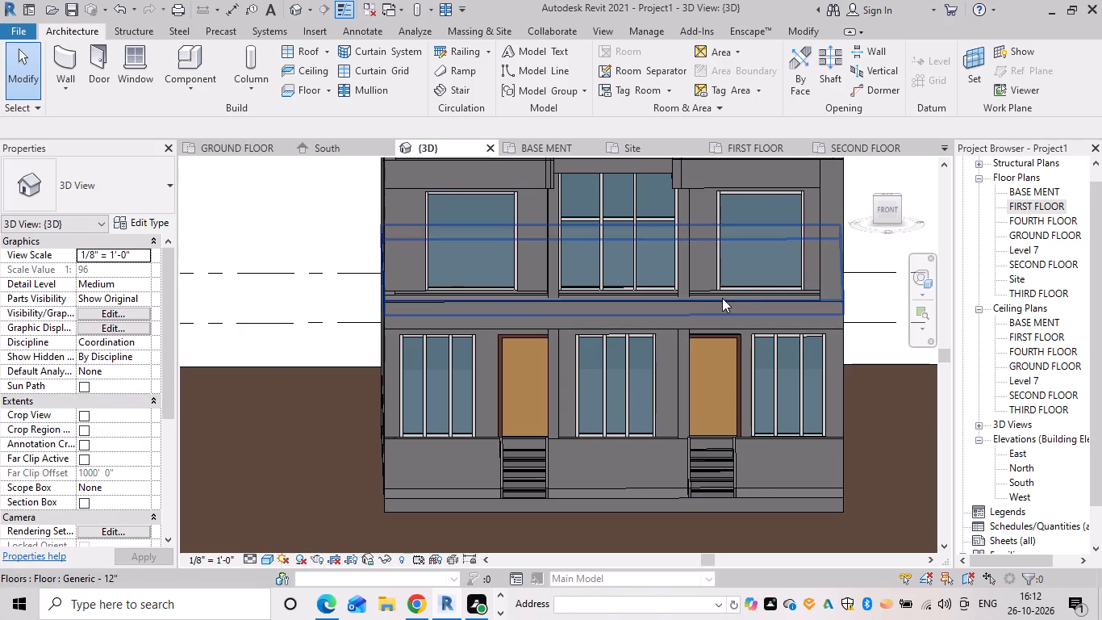
double_click(1019, 228)
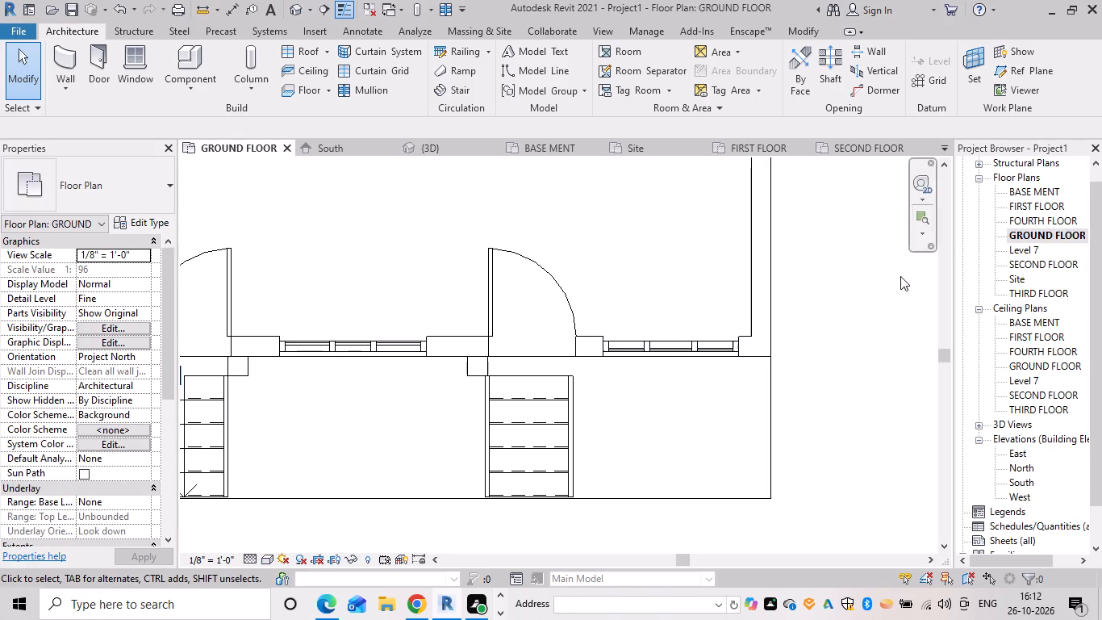
double_click(1041, 199)
double_click(1038, 203)
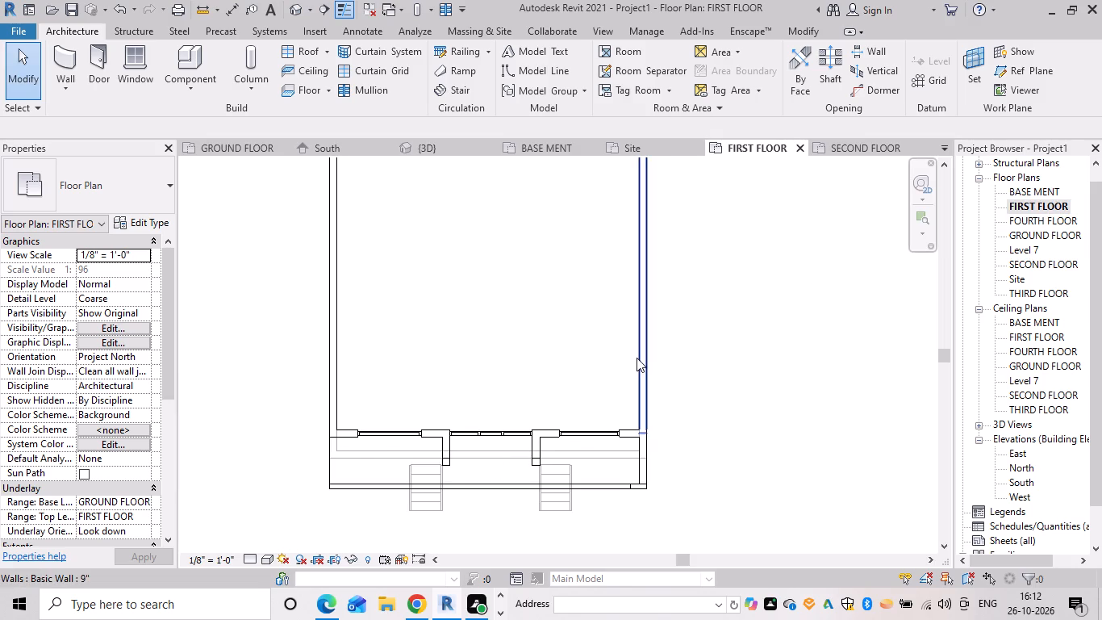
scroll(573, 457, "down", 2)
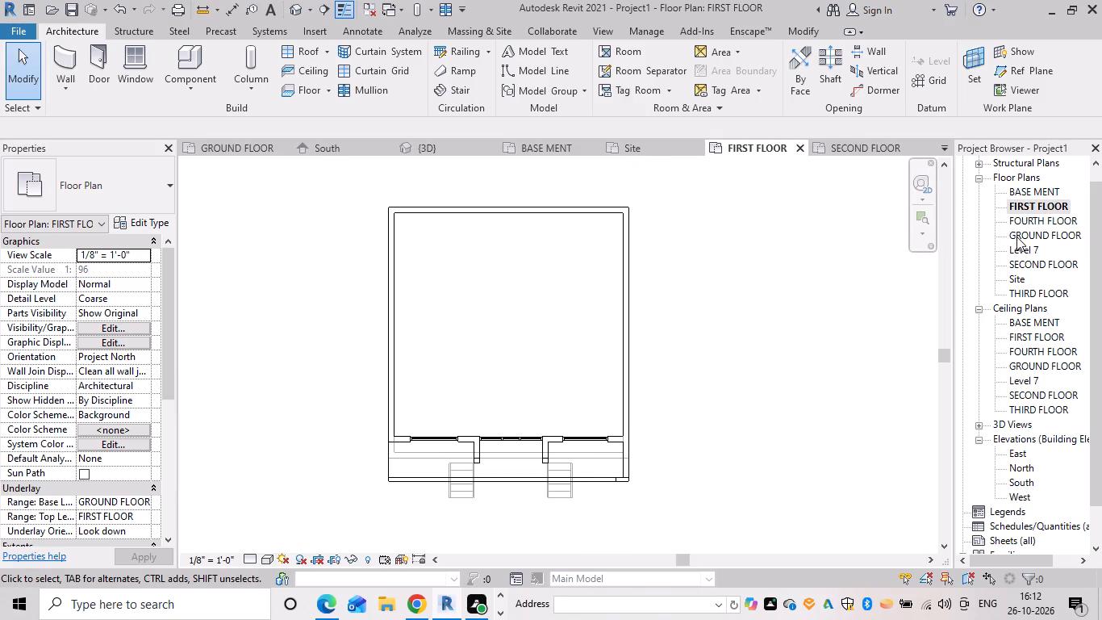
Set the length of the leftmost front storefront window in the SECOND FLOOR plan to 6'.
double_click(1027, 262)
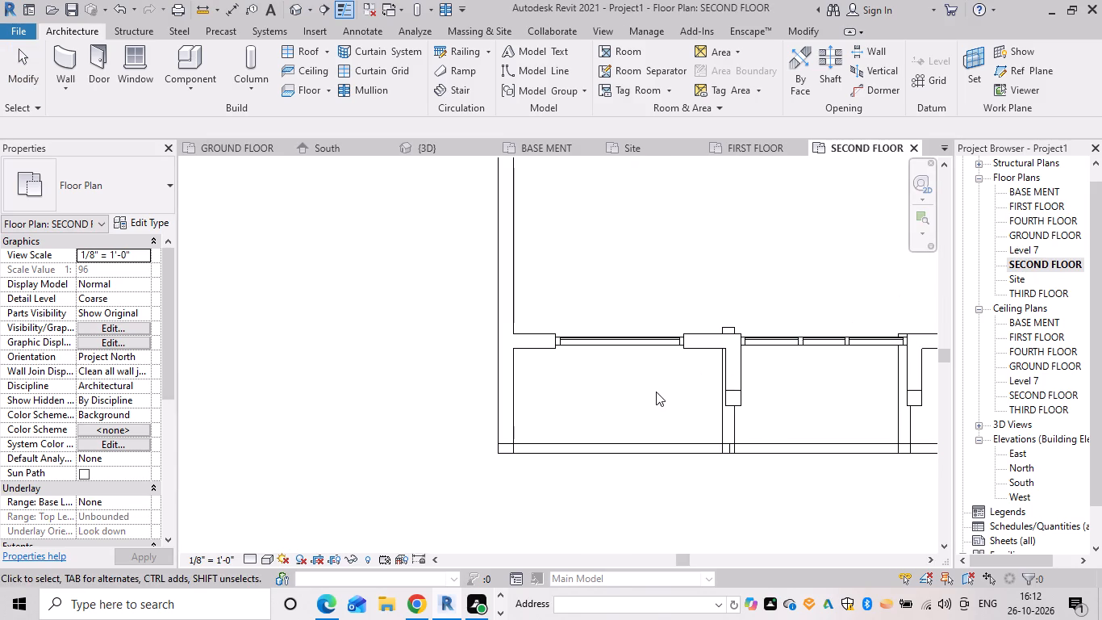
scroll(653, 392, "down", 1)
middle_click_drag(653, 392, 479, 418)
left_click(786, 368)
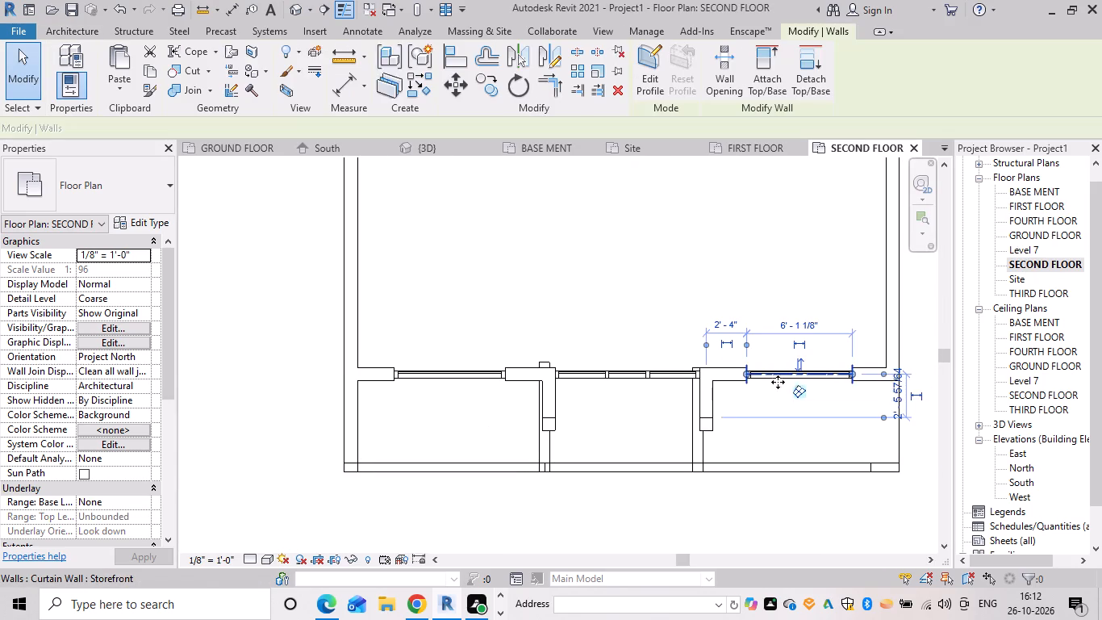
scroll(770, 394, "up", 3)
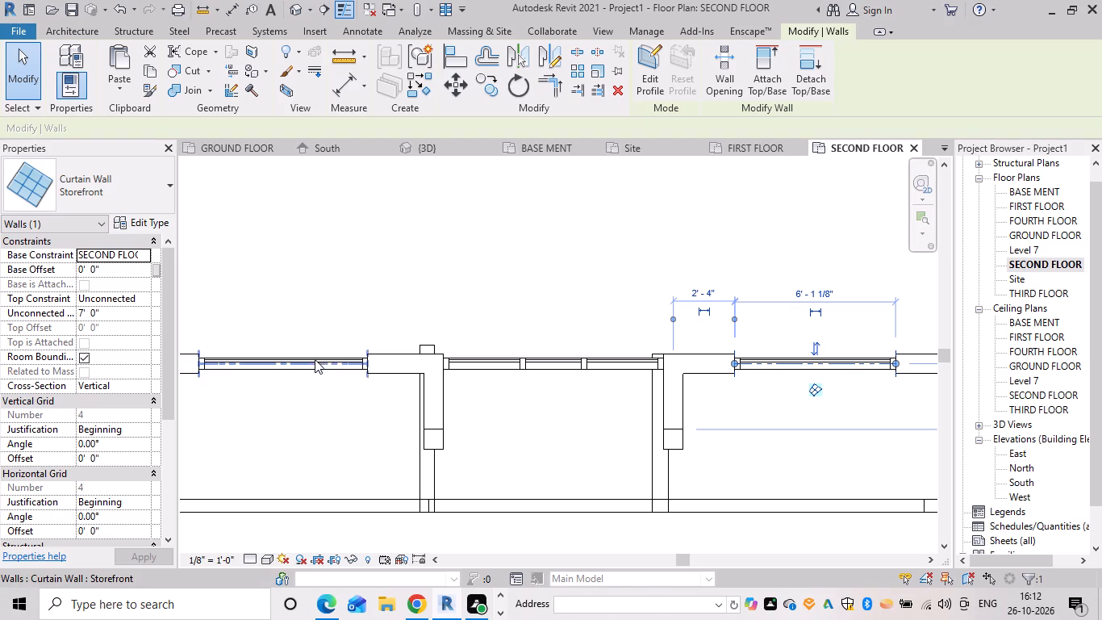
left_click(315, 359)
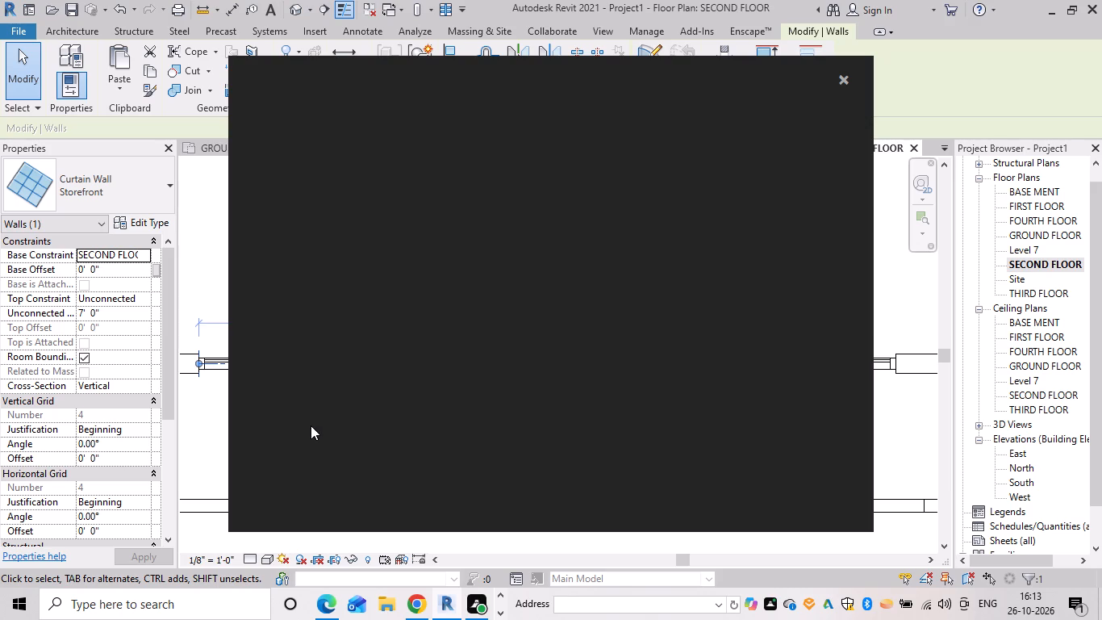
left_click(842, 72)
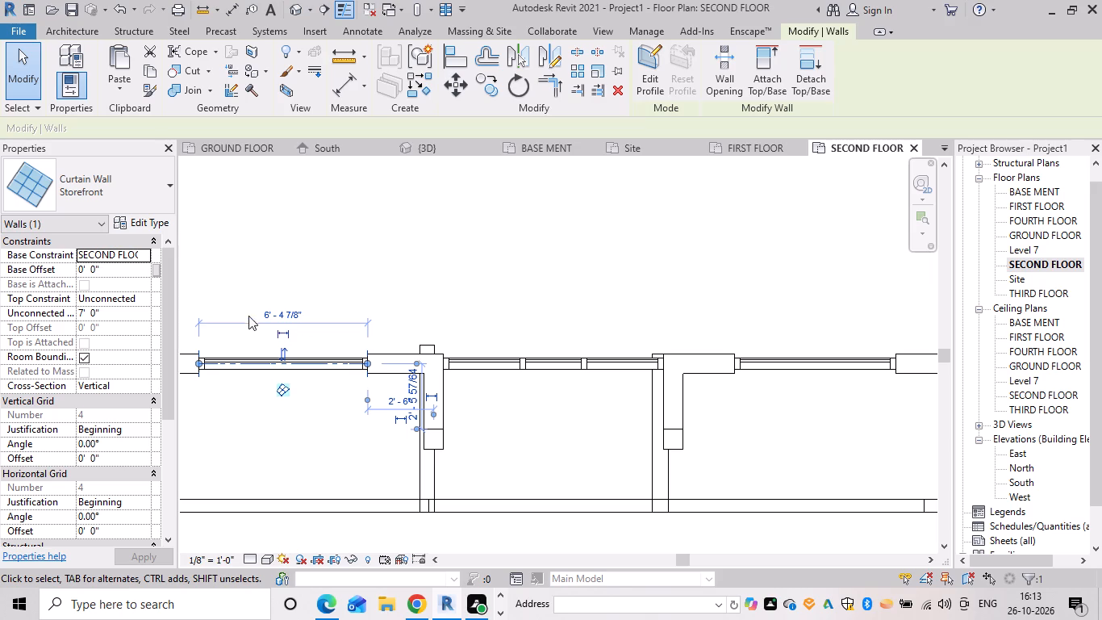
left_click(285, 316)
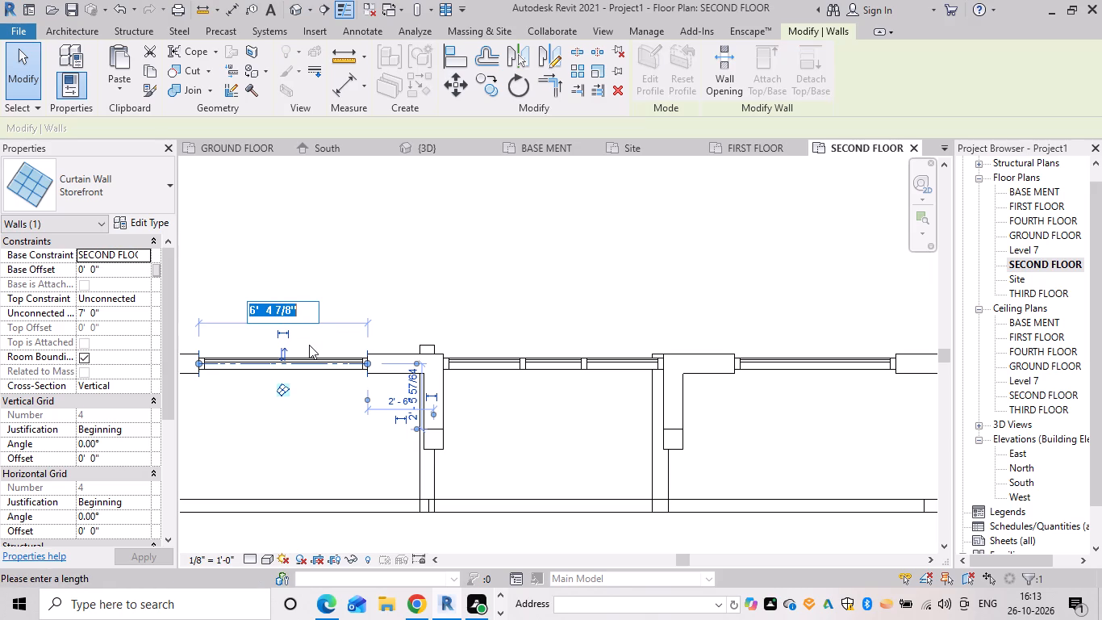
key("BackSpace")
type("6'")
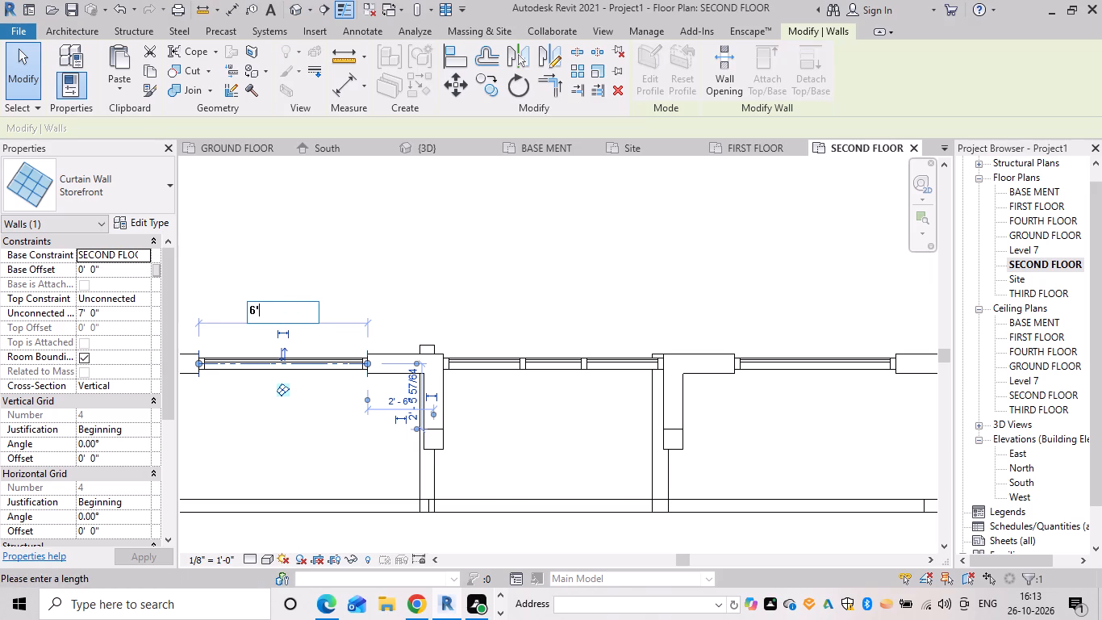
key("Return")
Set the length of the rightmost front storefront window in the SECOND FLOOR plan to 6'.
left_click(845, 368)
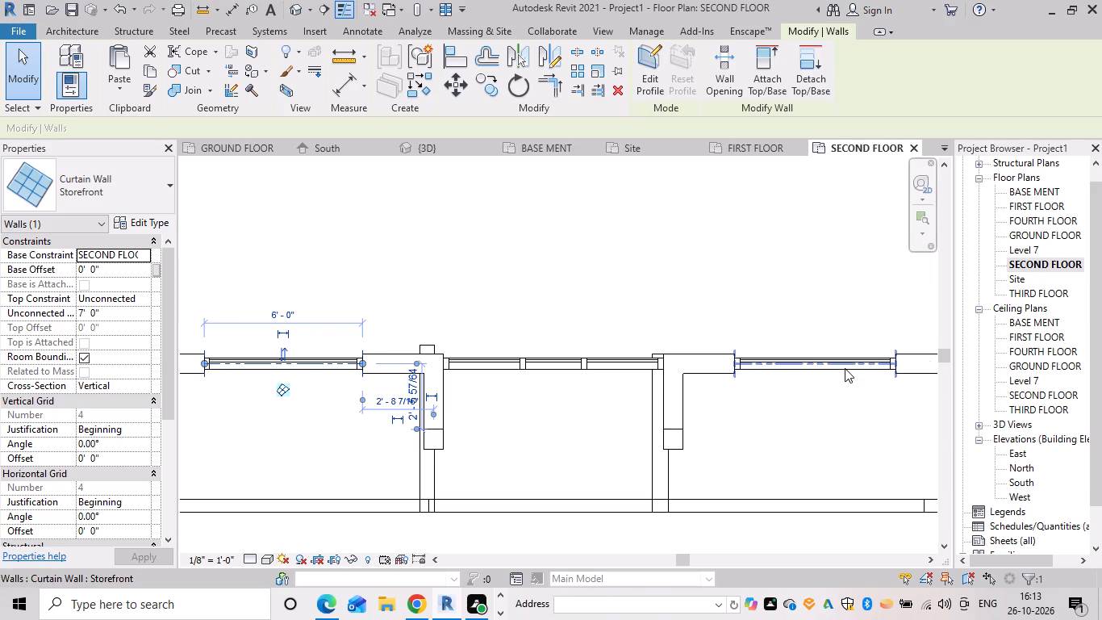
left_click(799, 314)
key("BackSpace")
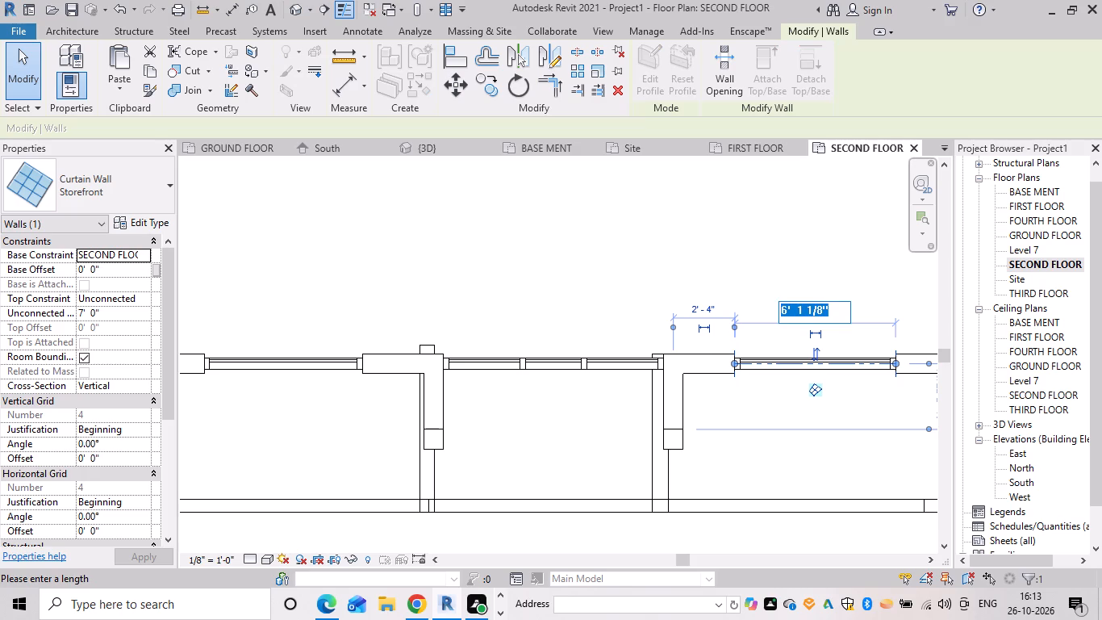
type("6'")
key("Return")
left_click(604, 237)
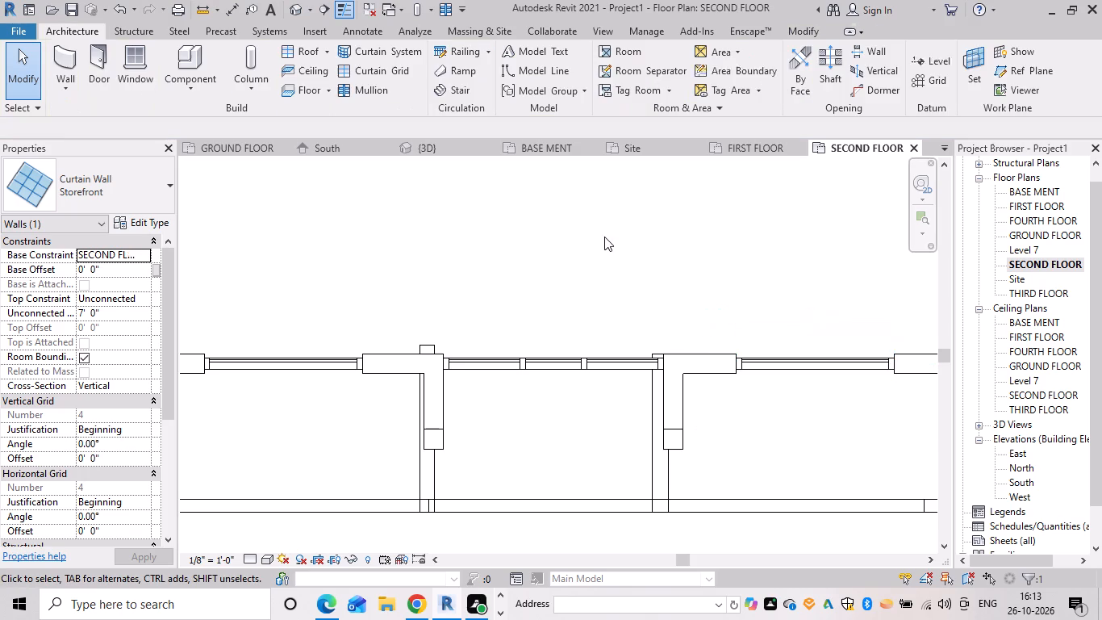
Add two vertical curtain grid lines to the left first-floor front window in the 3D view, spaced 1'6" from its left edge and each other.
left_click(457, 143)
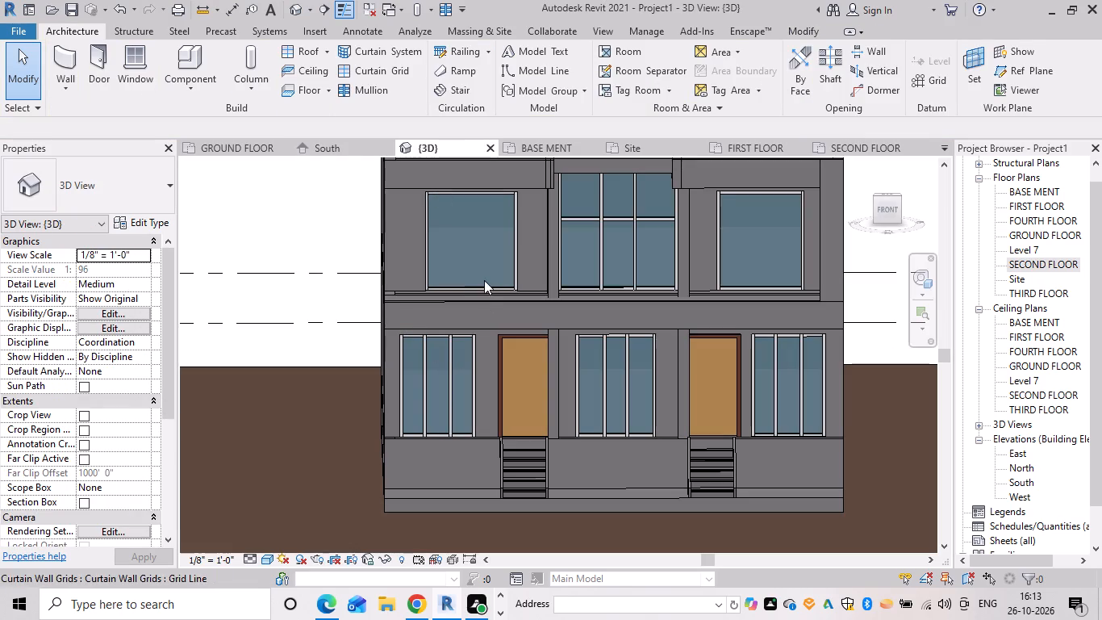
left_click(351, 68)
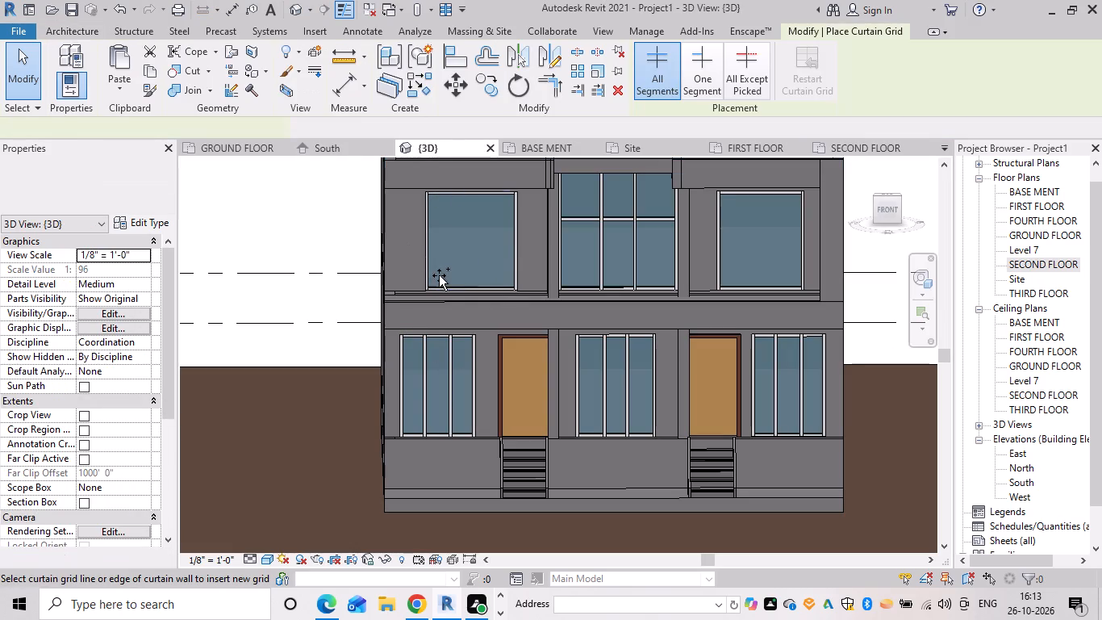
left_click(448, 287)
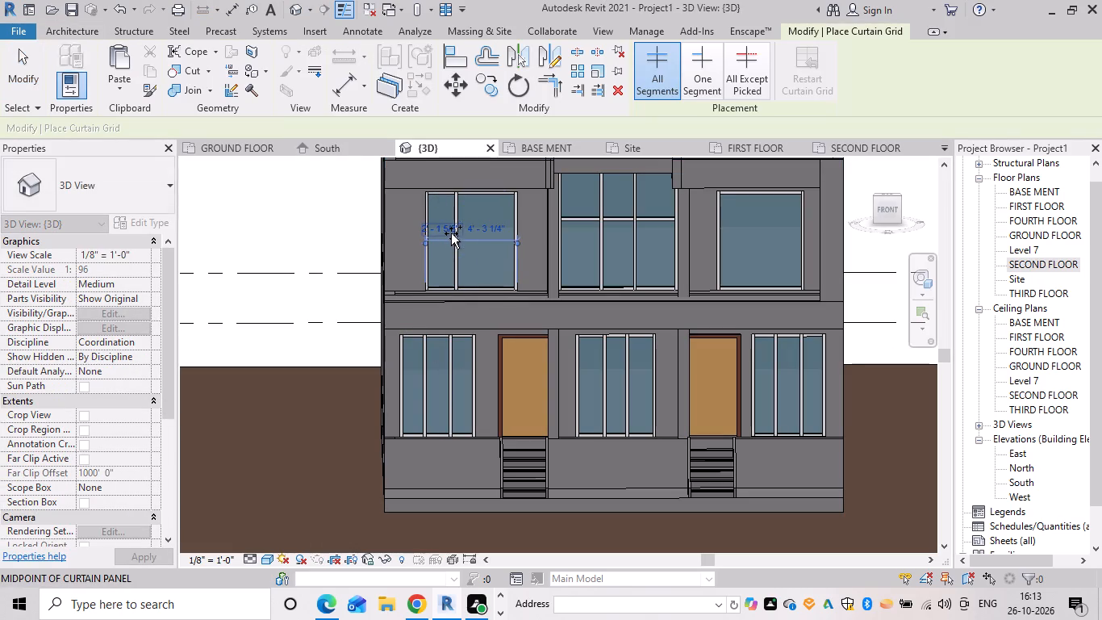
left_click(449, 232)
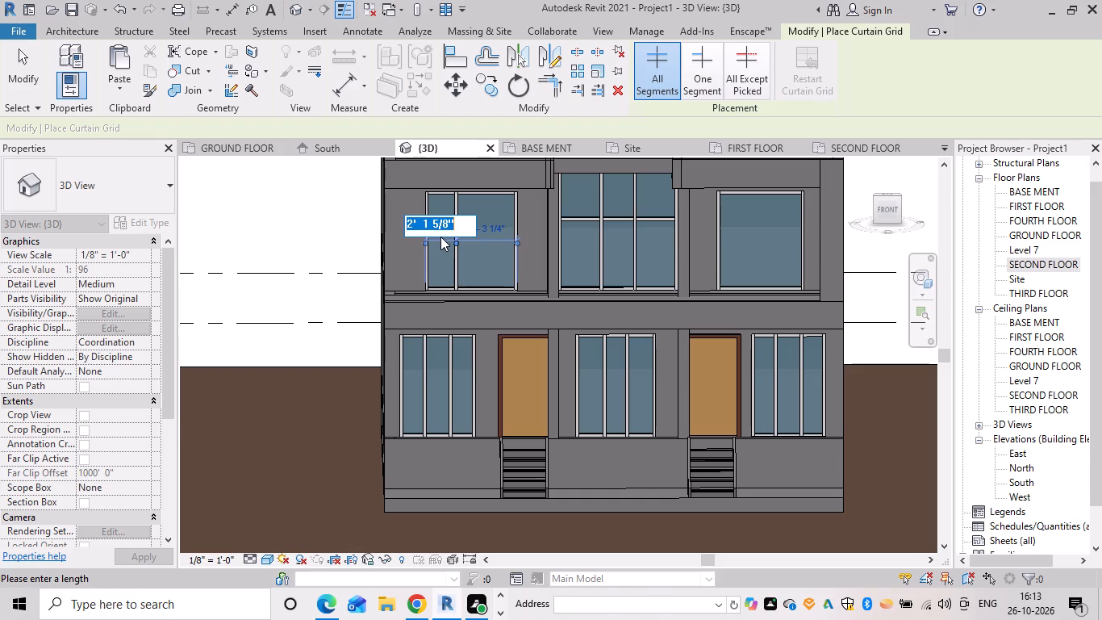
key("BackSpace")
type("1'6\"")
key("Return")
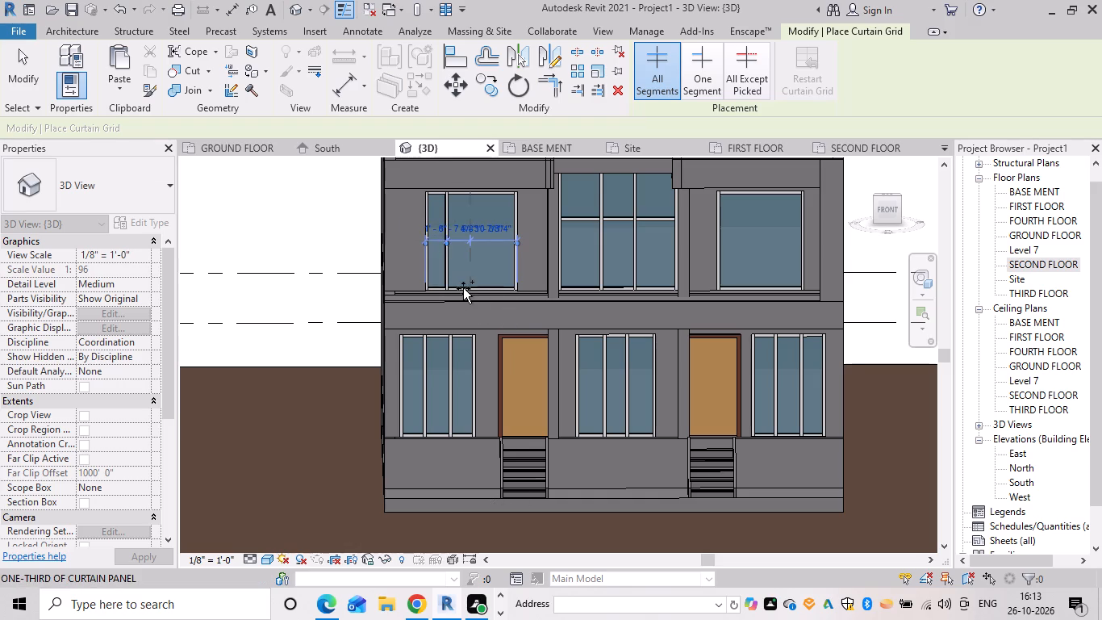
left_click(463, 288)
left_click(456, 228)
key("BackSpace")
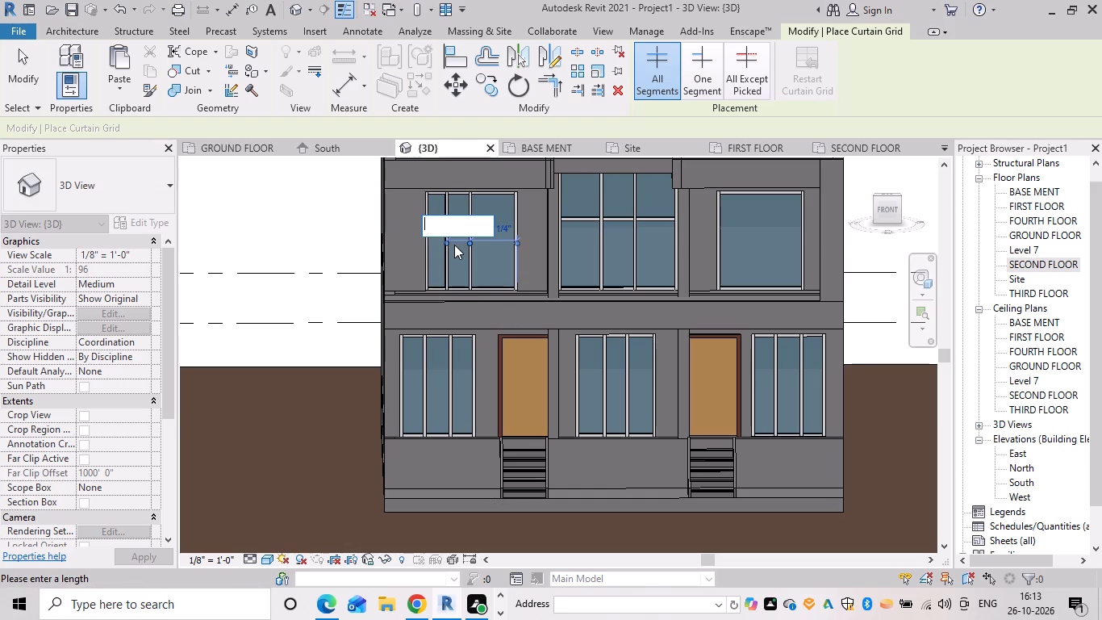
type("1'6\"")
key("Return")
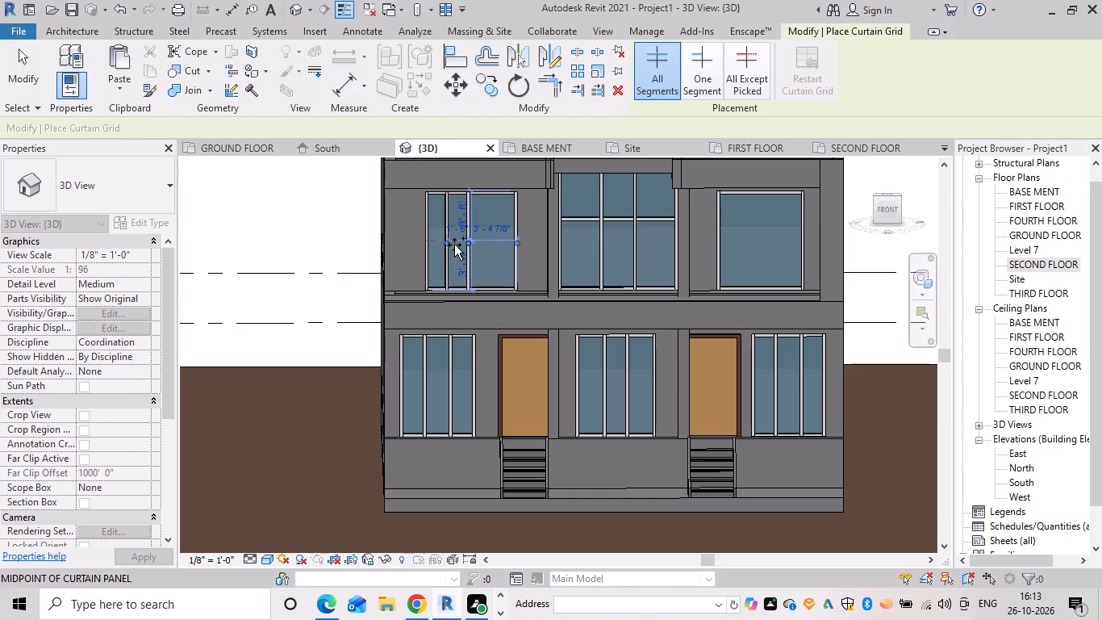
Add a third vertical curtain grid line to the left first-floor front window, 1'6" from the second grid line.
left_click(486, 288)
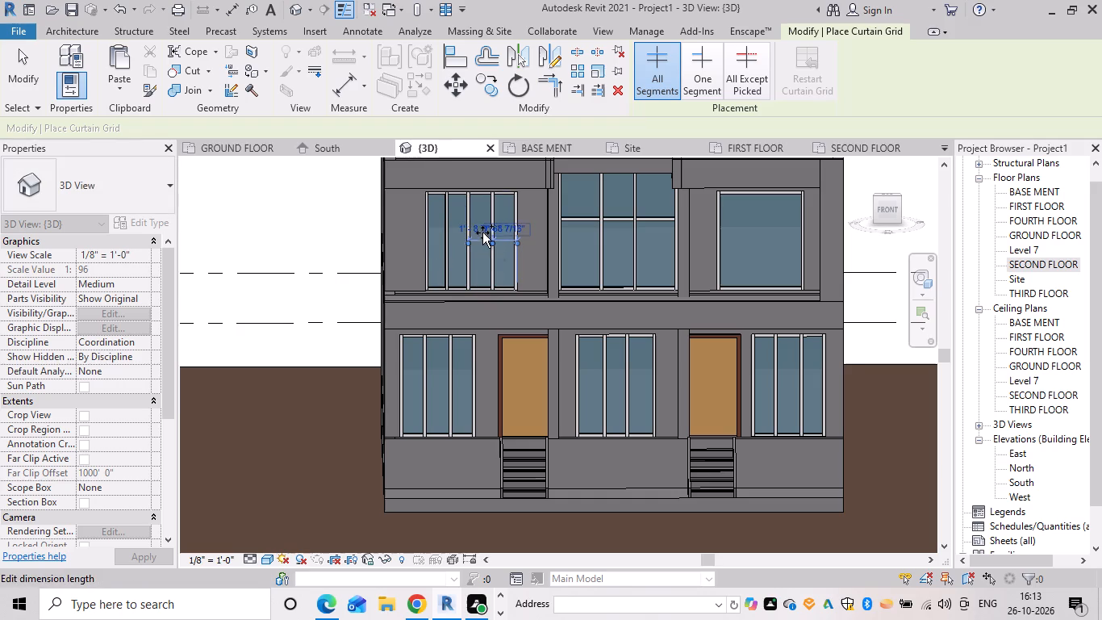
left_click(482, 232)
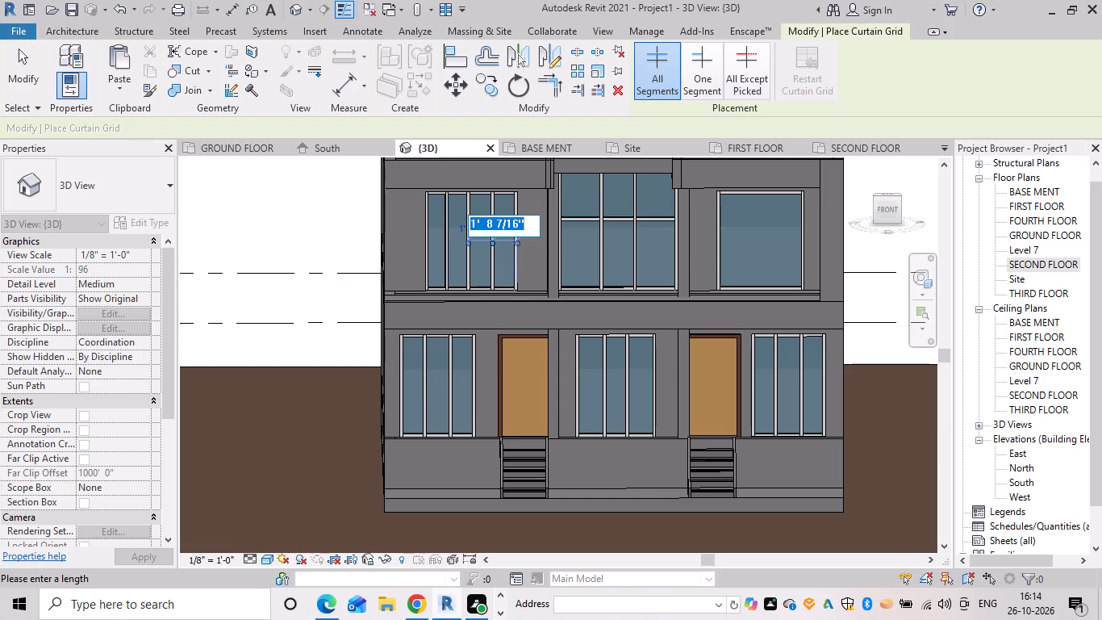
key("BackSpace")
type("1;")
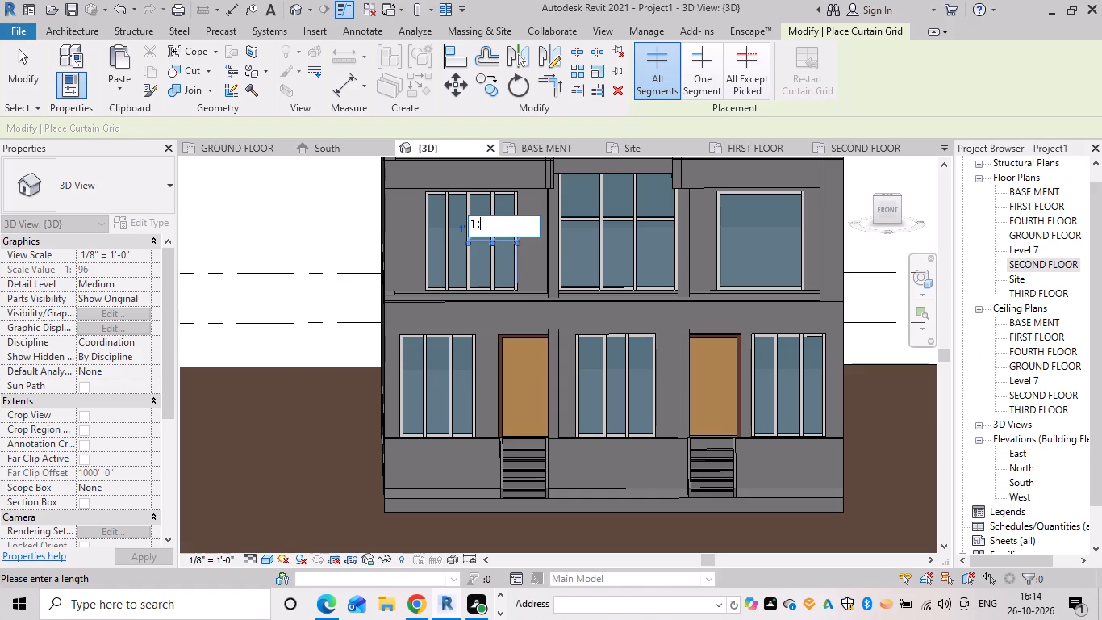
key("BackSpace")
key("apostrophe")
type("6\"")
key("Return")
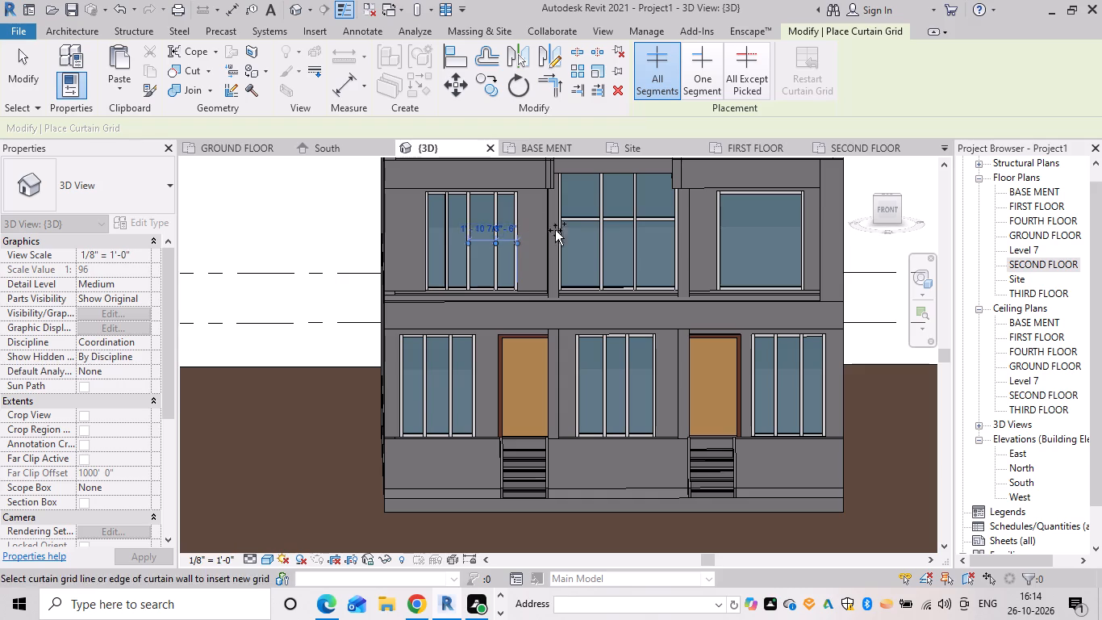
scroll(500, 244, "up", 4)
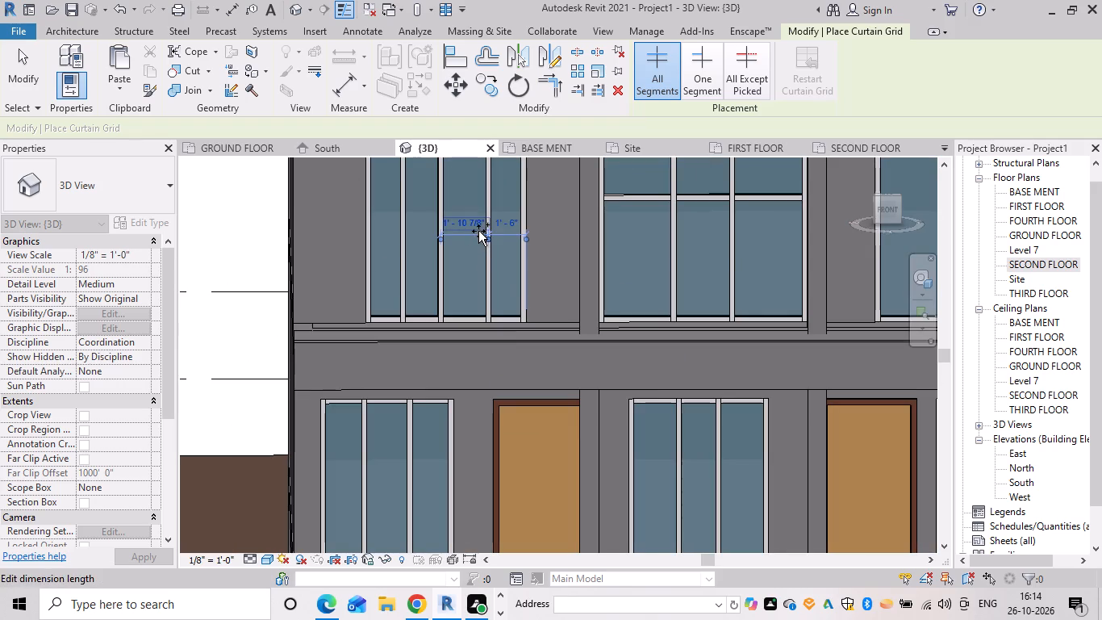
left_click(478, 231)
key("BackSpace")
type("1'6\"")
key("Return")
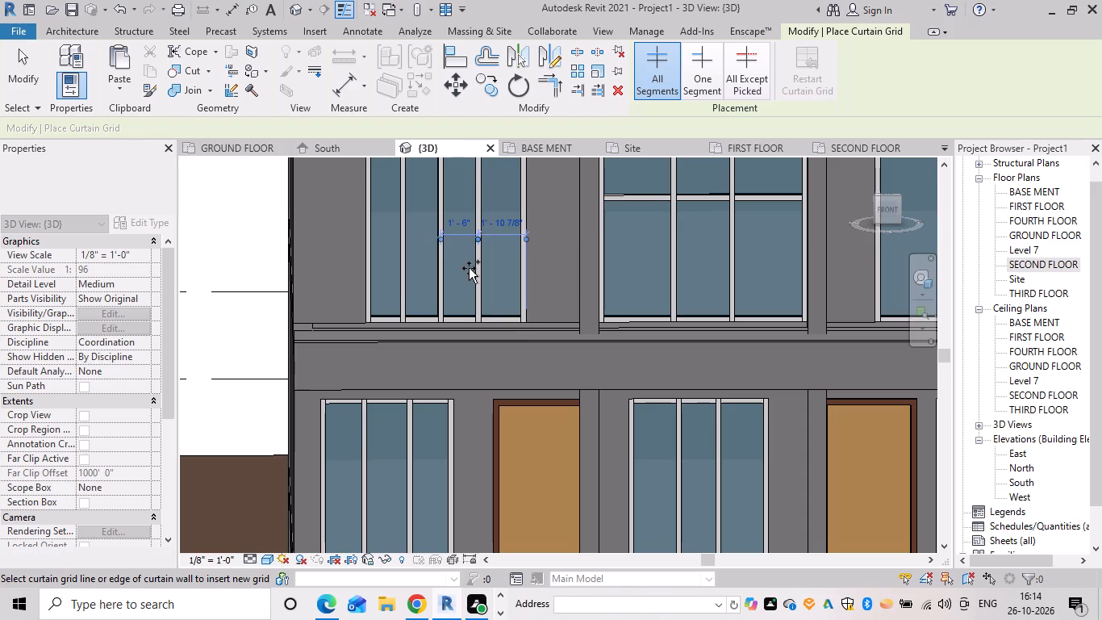
key("Escape")
key("Escape")
Dismiss the Autodesk notification card covering the model.
scroll(506, 267, "down", 3)
middle_click_drag(510, 276, 448, 290)
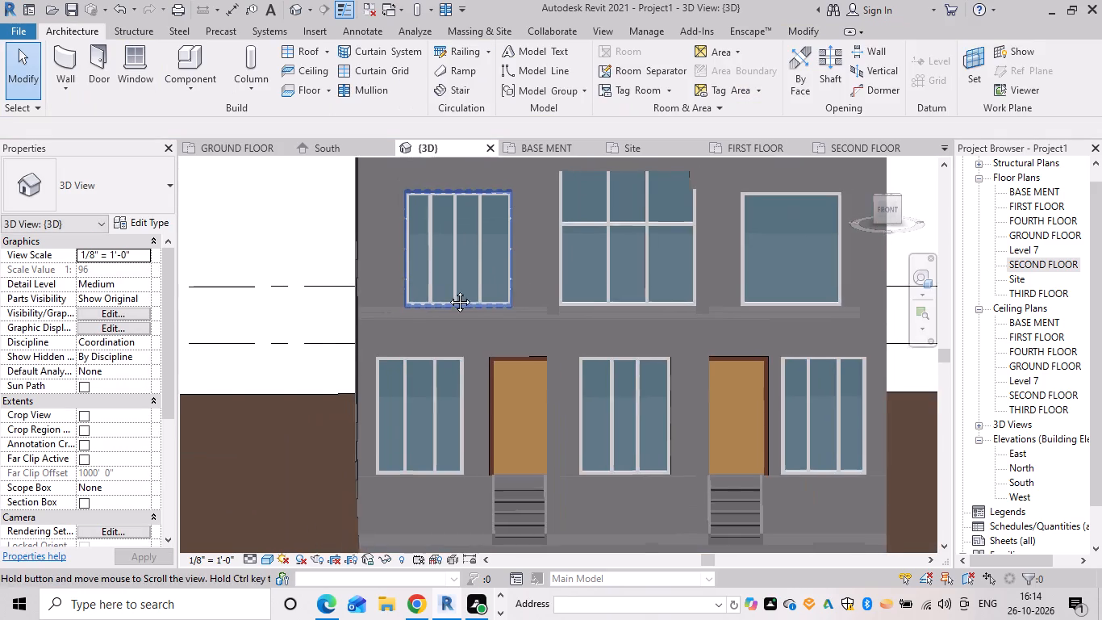
middle_click_drag(448, 290, 381, 304)
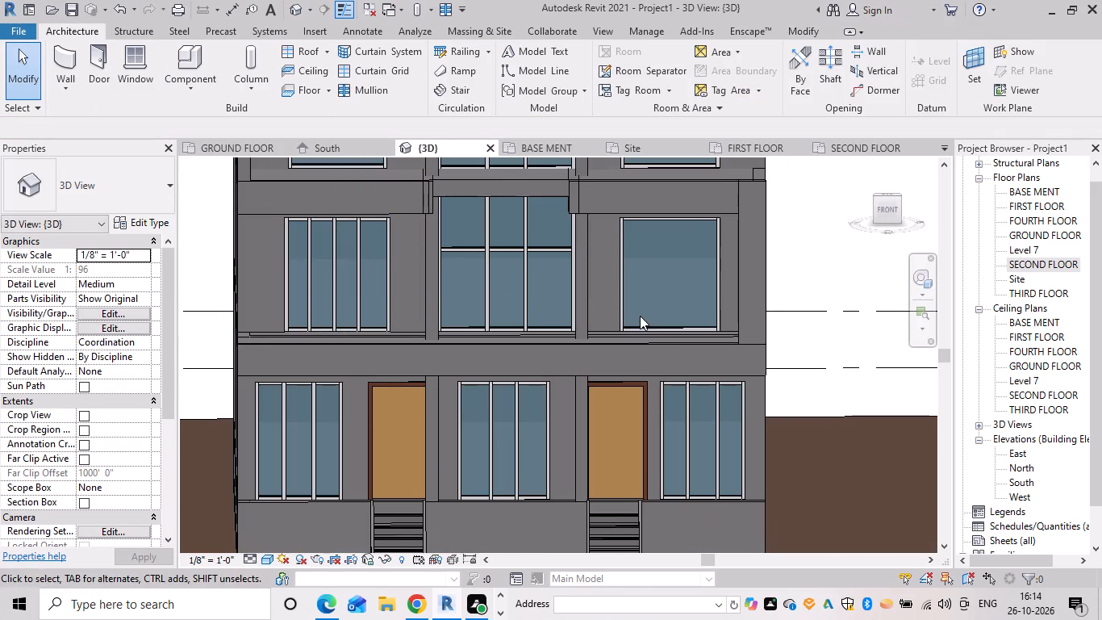
left_click(383, 72)
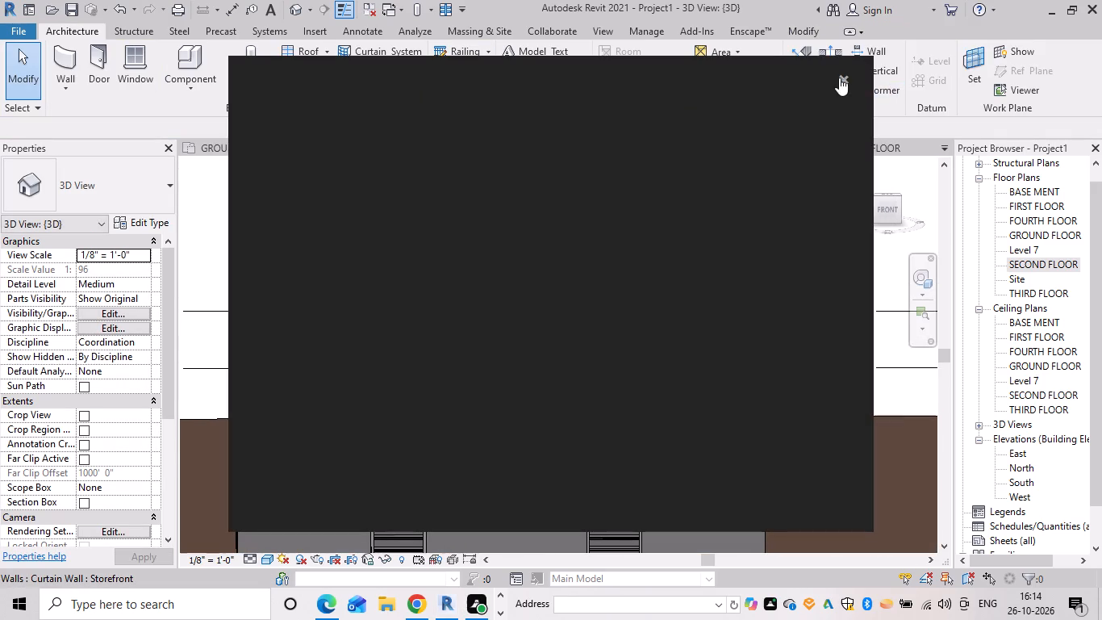
left_click(844, 73)
Delete the undivided left and right storefront windows on the second floor of the front facade.
scroll(547, 265, "down", 3)
middle_click_drag(548, 268, 563, 373)
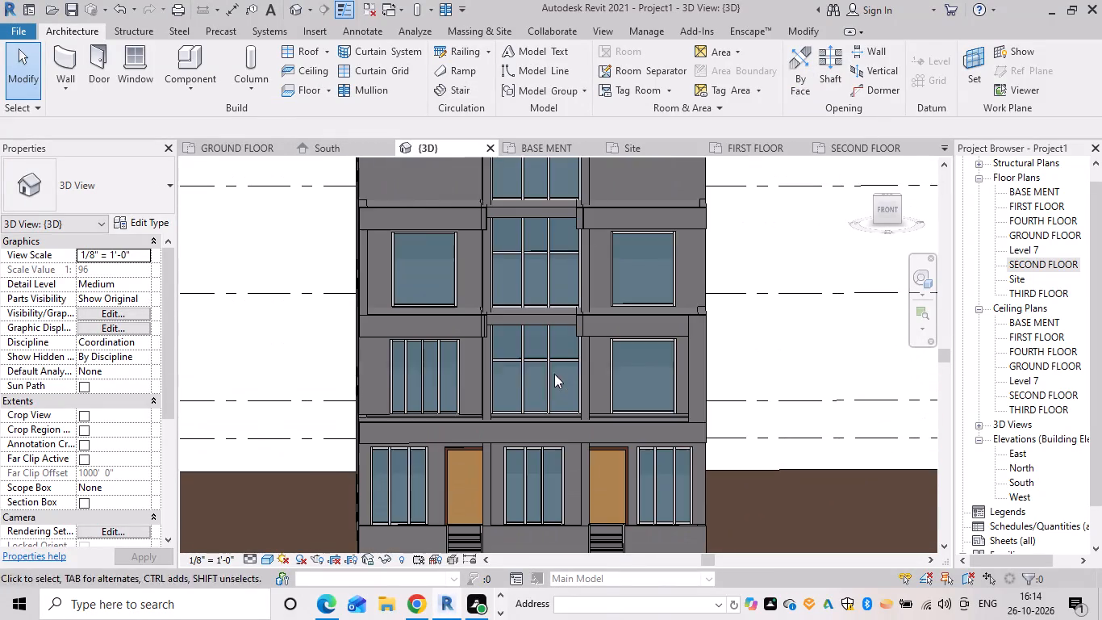
scroll(481, 304, "down", 2)
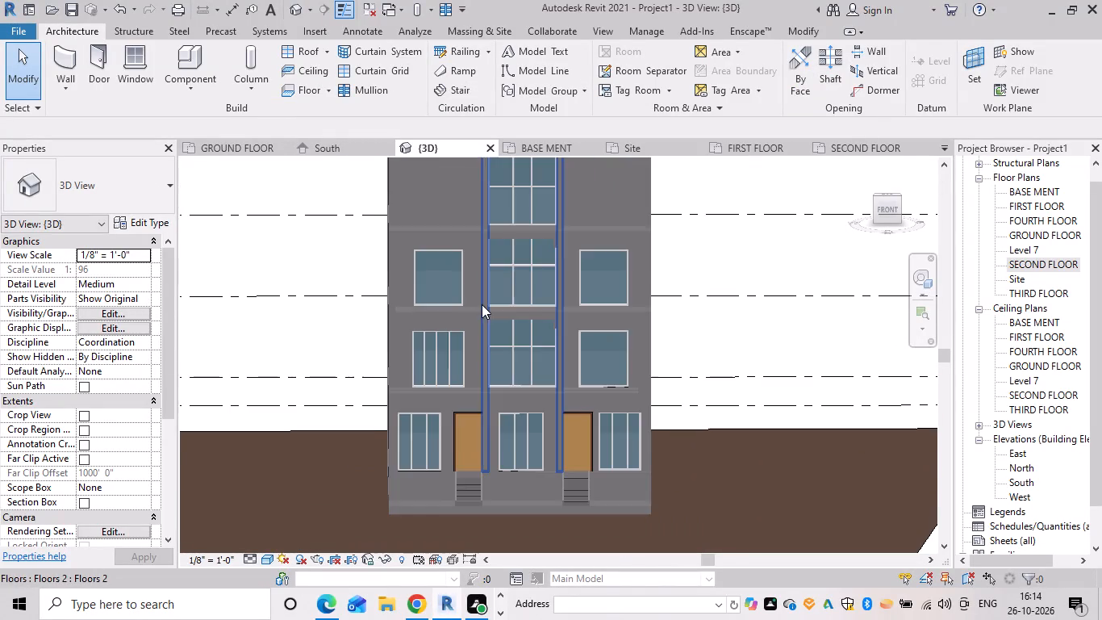
left_click(457, 298)
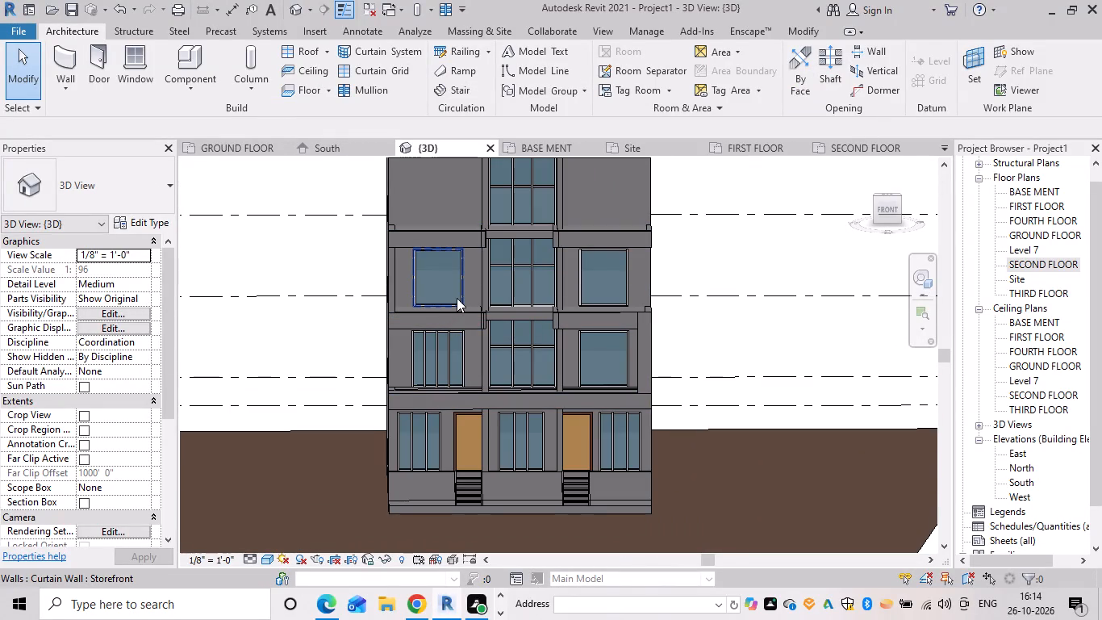
key("Delete")
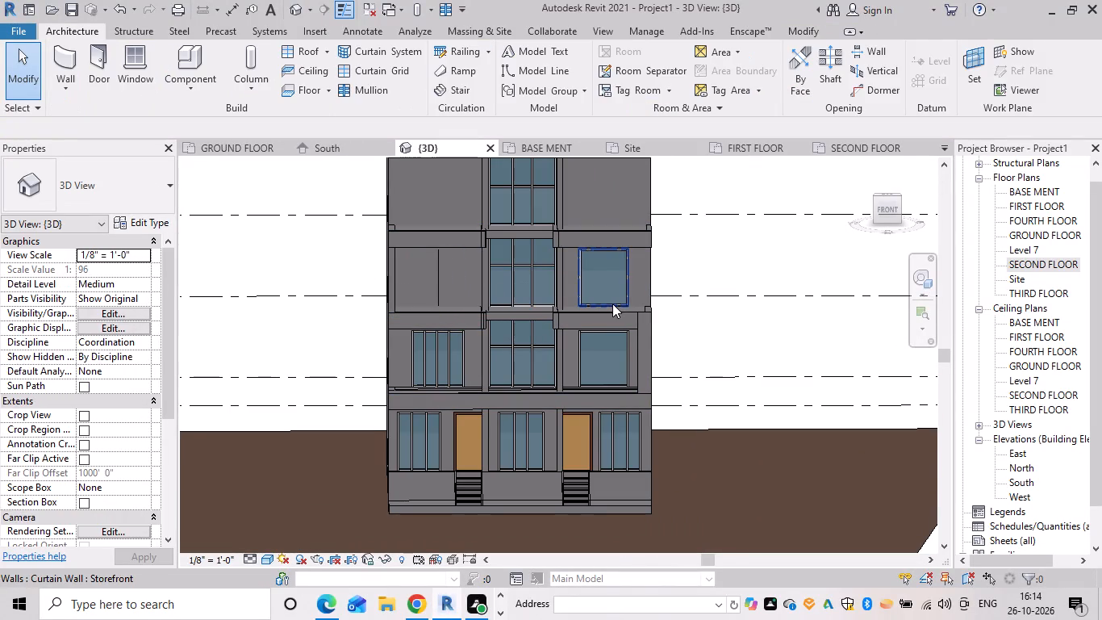
left_click(623, 275)
key("Delete")
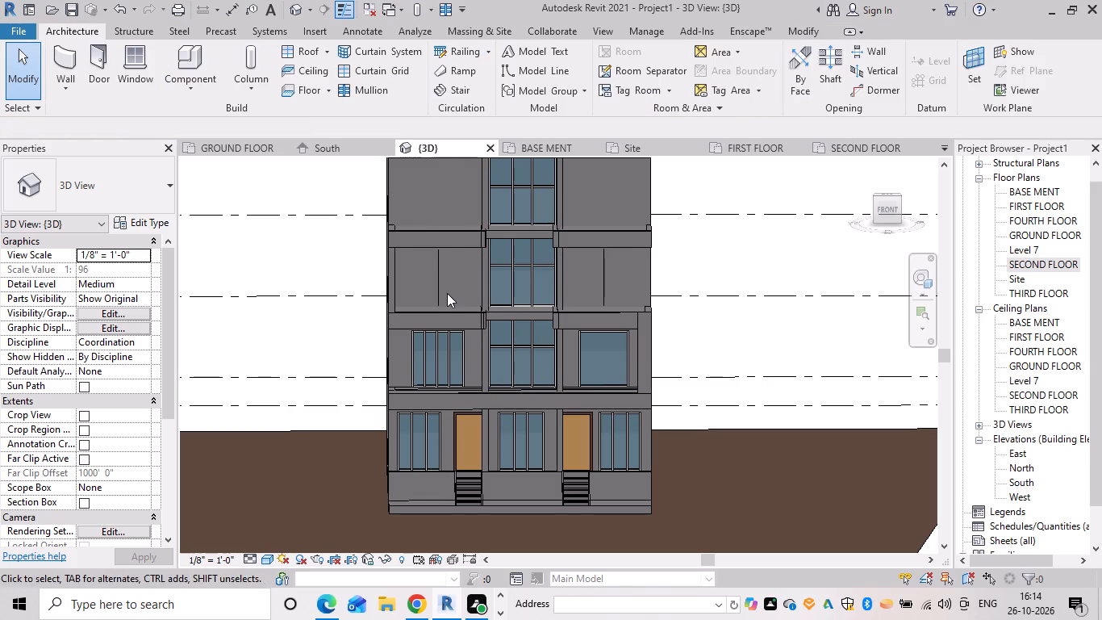
left_click(440, 293)
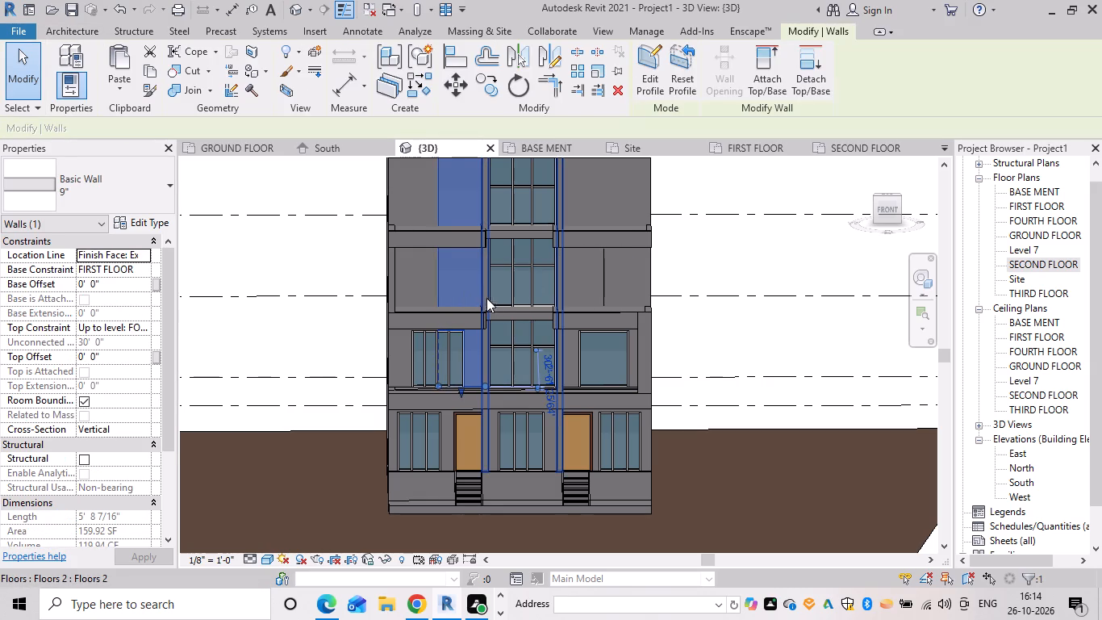
key("Escape")
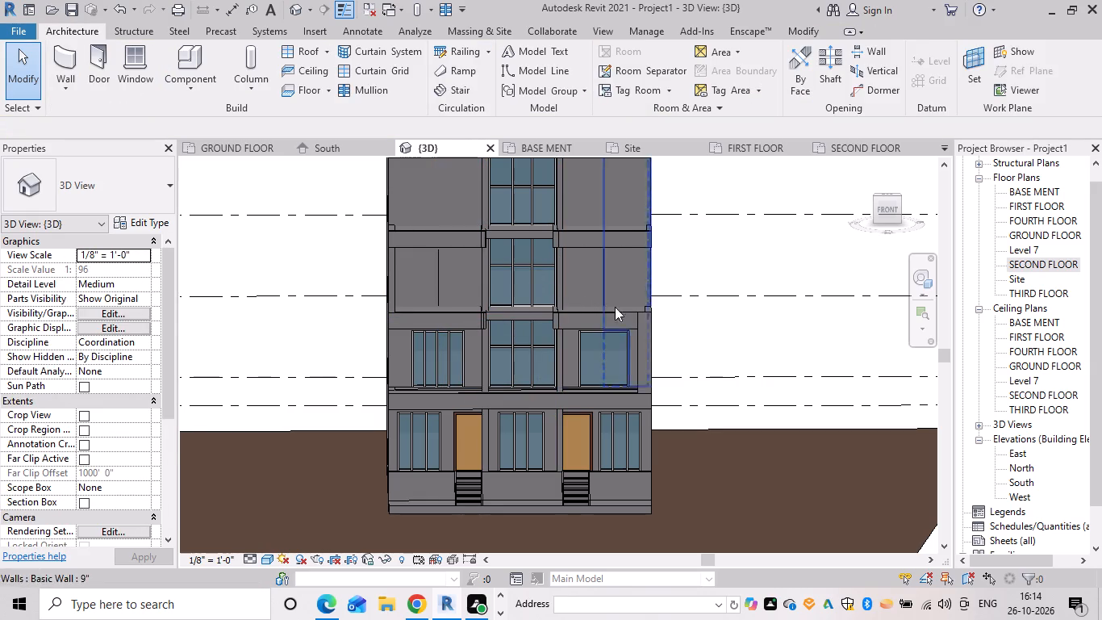
Add two vertical curtain grid lines to the right first-floor front window, spaced 1'6" from its left edge and from each other.
scroll(563, 347, "up", 3)
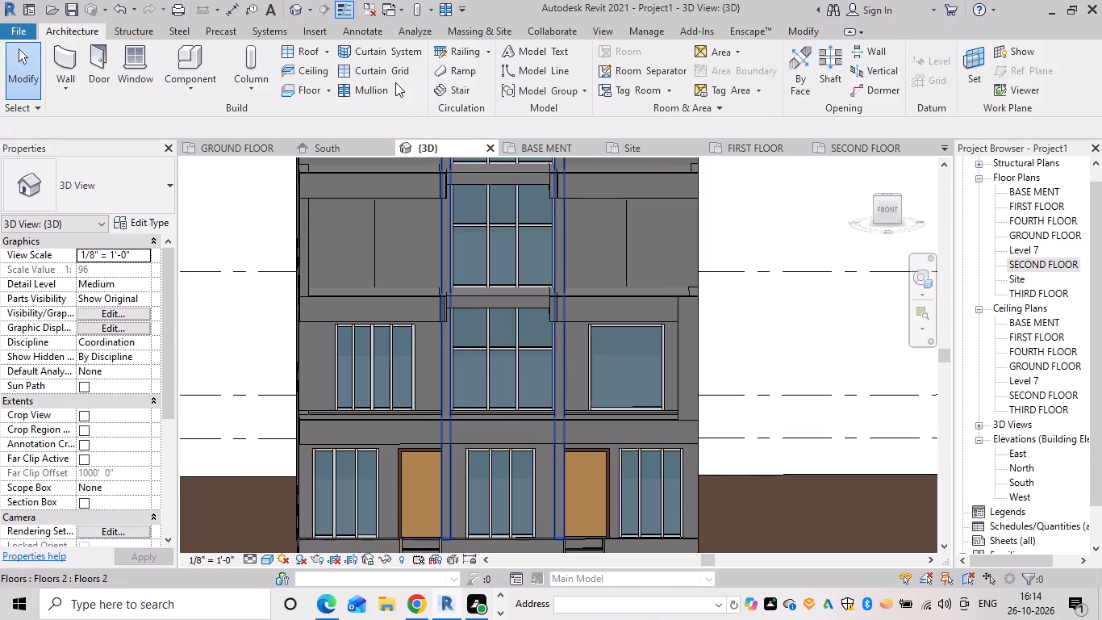
left_click(395, 73)
left_click(605, 413)
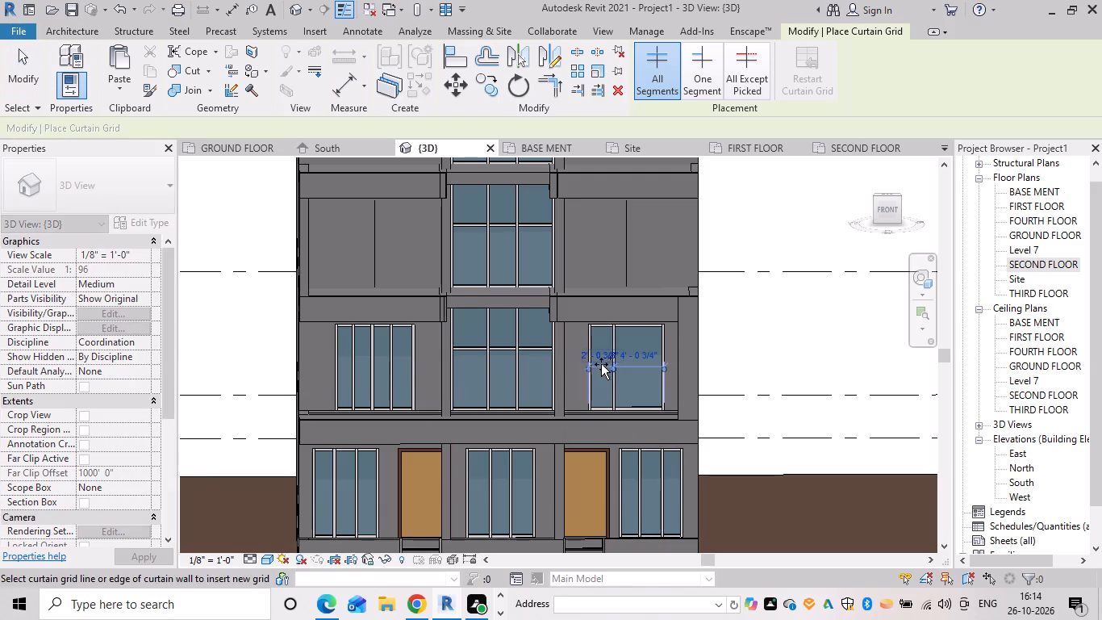
left_click(602, 363)
key("BackSpace")
type("1'6\"")
key("Return")
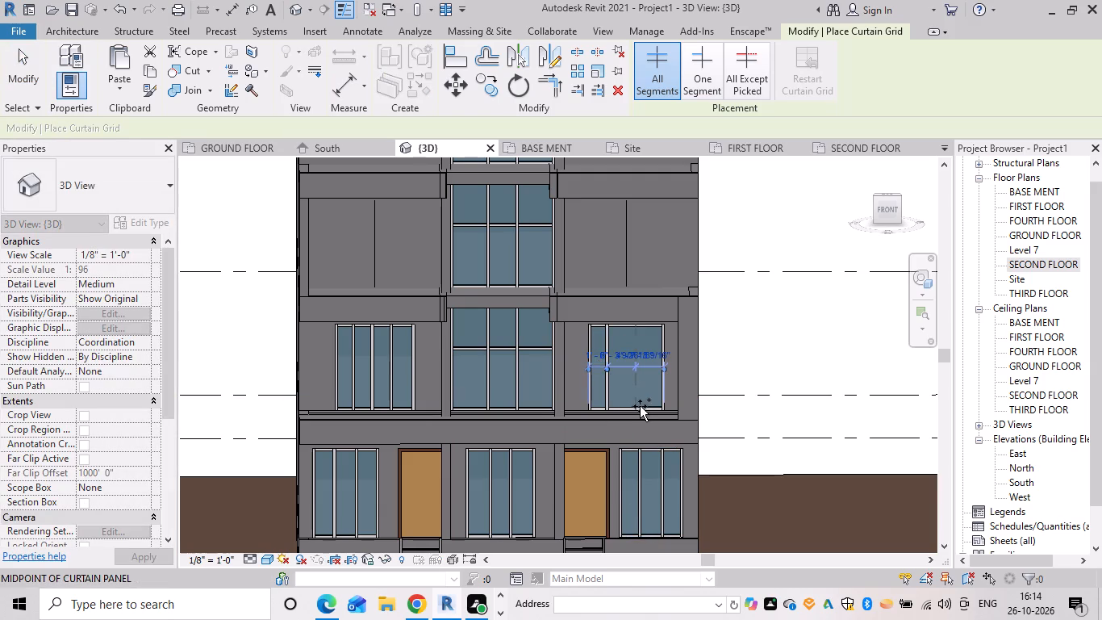
left_click(640, 406)
left_click(619, 358)
key("BackSpace")
type("1'")
type("6\"")
key("Return")
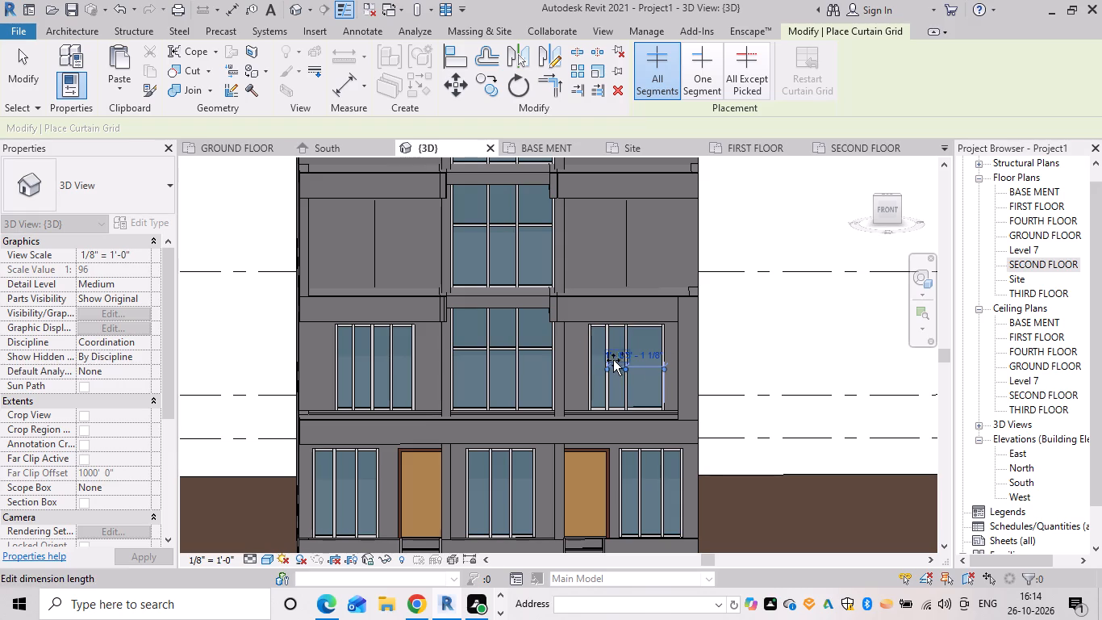
Add a third vertical curtain grid line to the right first-floor front window, 1'6" from the second grid line.
left_click(641, 409)
left_click(634, 355)
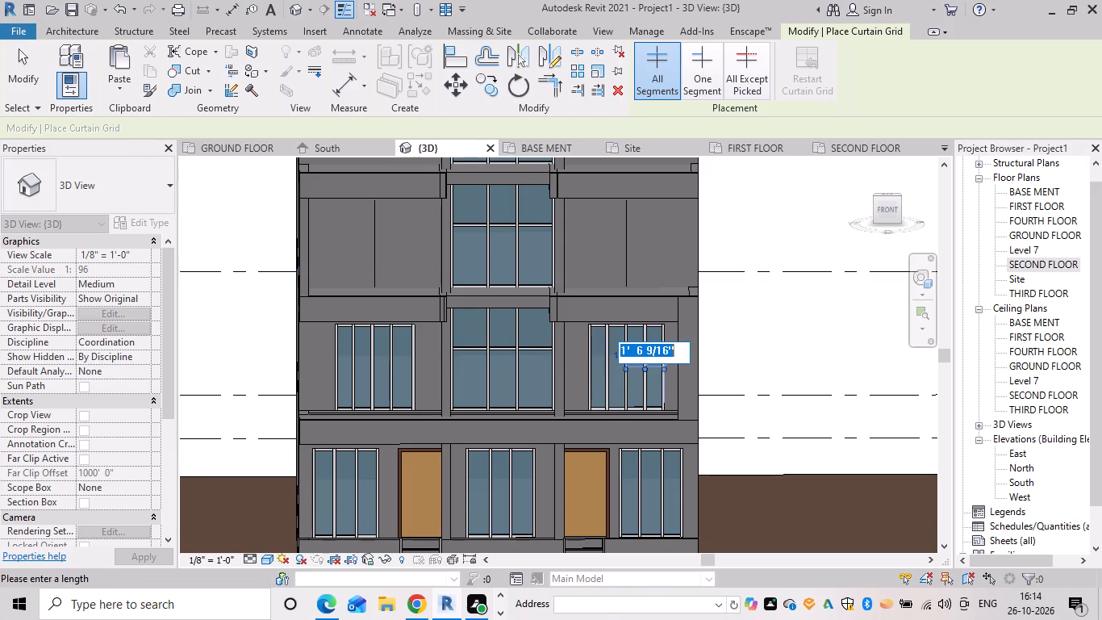
key("BackSpace")
type("1'6\"")
key("Return")
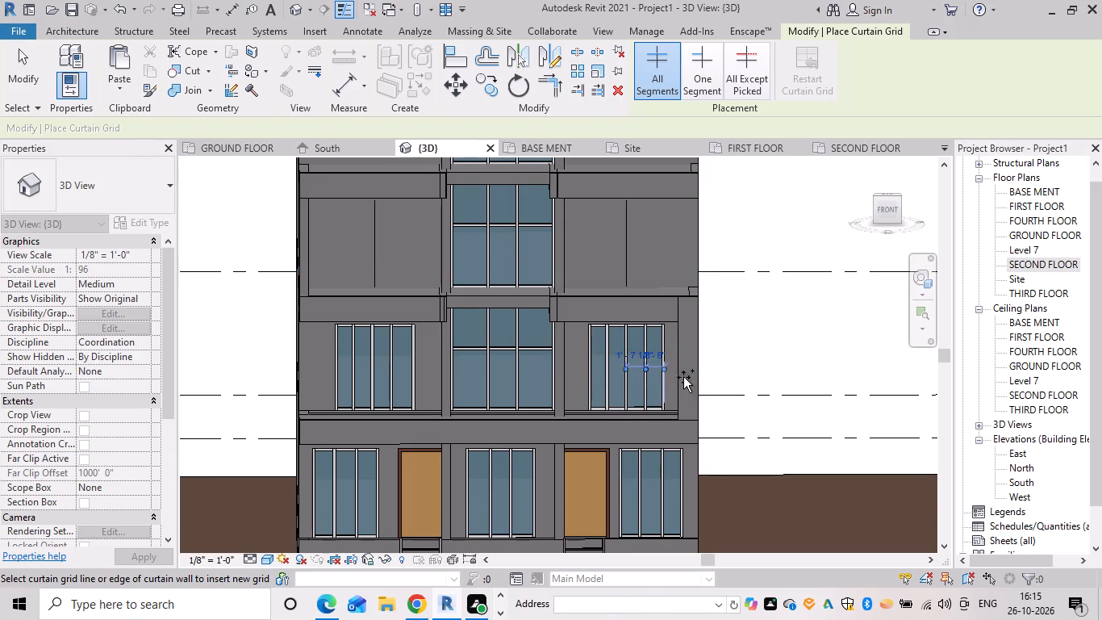
scroll(622, 364, "up", 4)
left_click(649, 363)
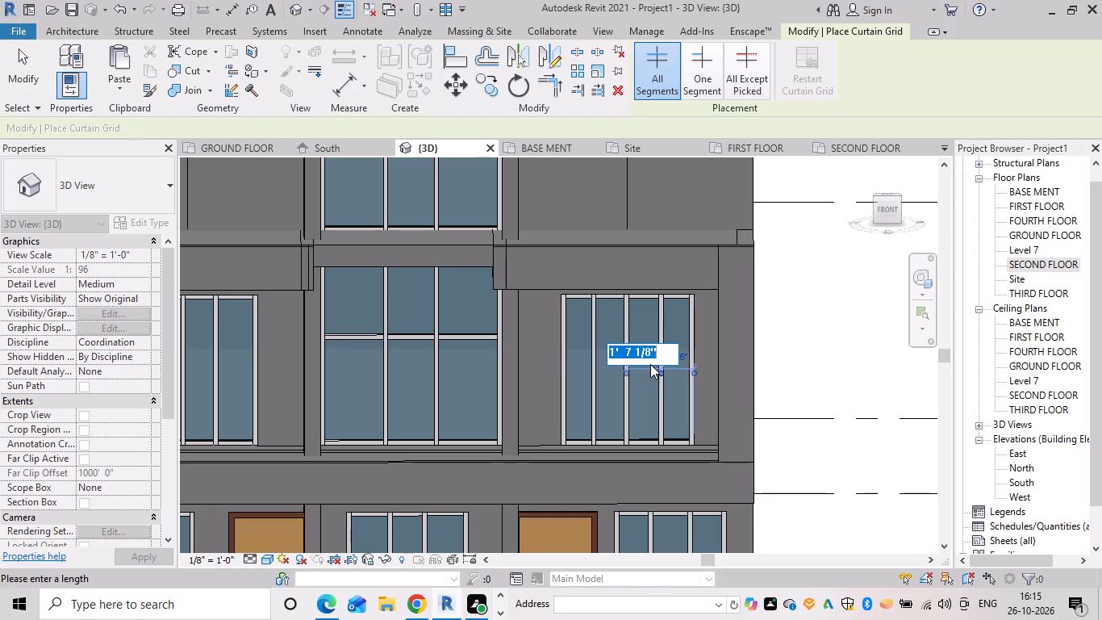
key("BackSpace")
type("1'")
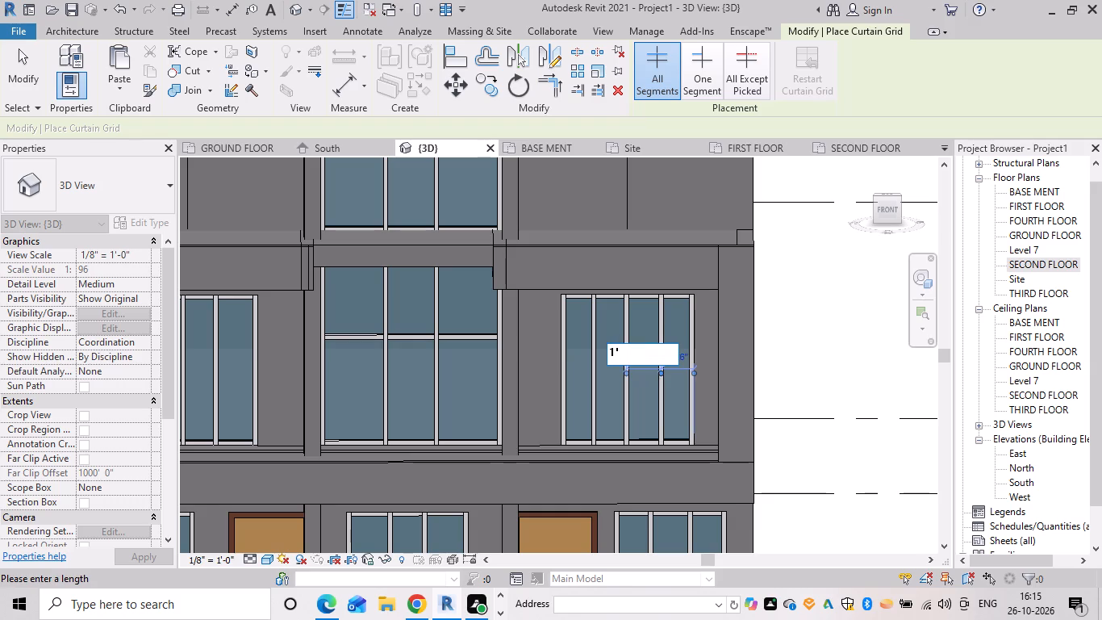
type("6\"")
key("Return")
key("Escape")
scroll(674, 369, "down", 3)
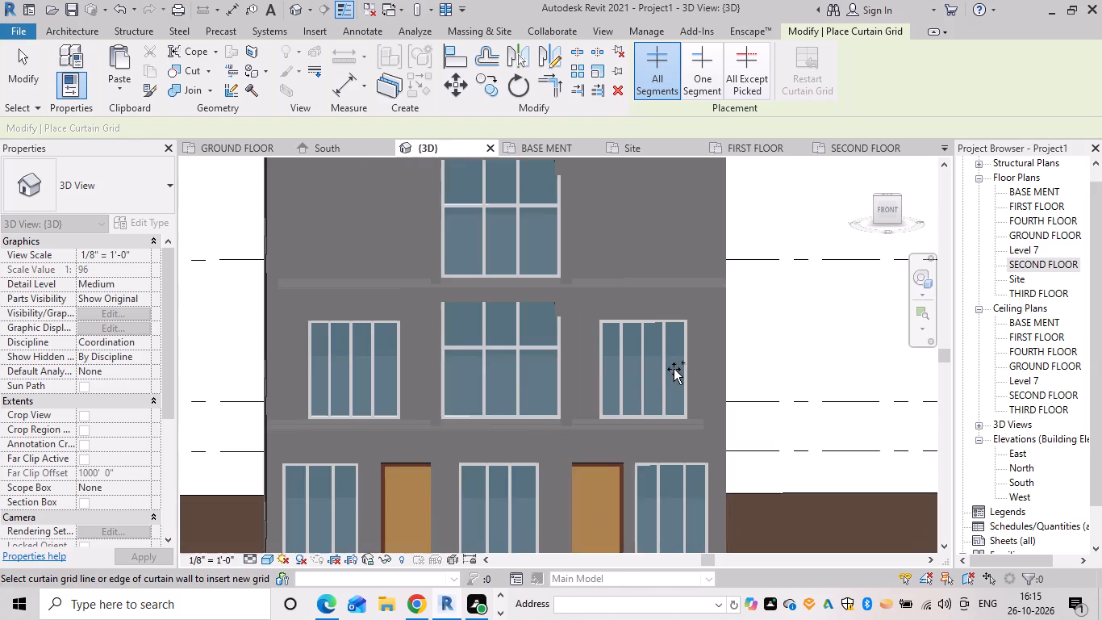
scroll(598, 368, "down", 3)
key("Escape")
key("Escape")
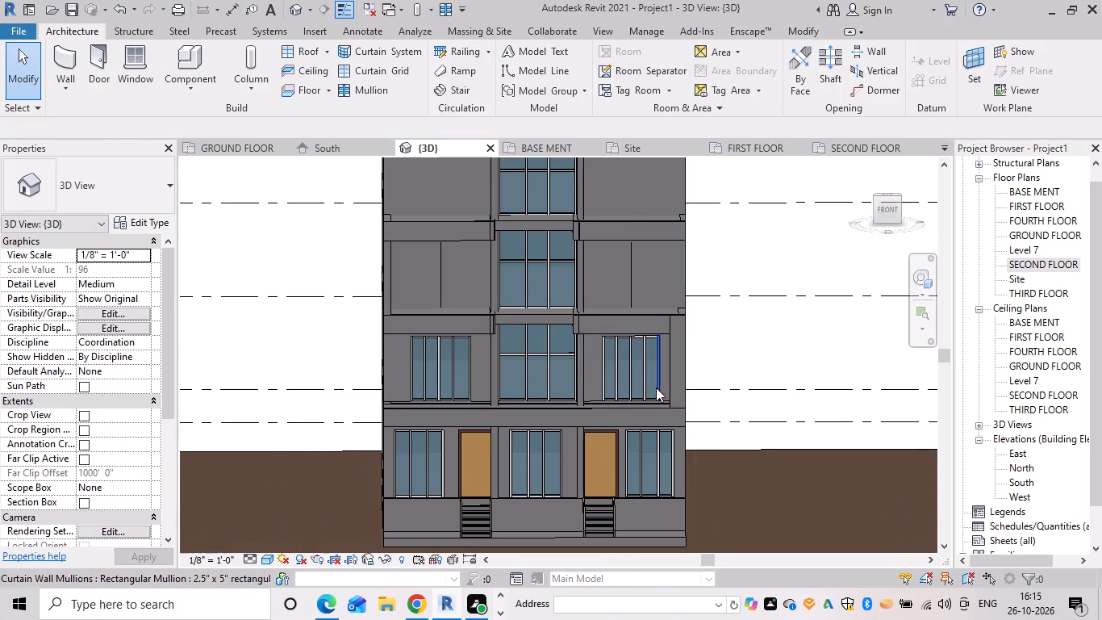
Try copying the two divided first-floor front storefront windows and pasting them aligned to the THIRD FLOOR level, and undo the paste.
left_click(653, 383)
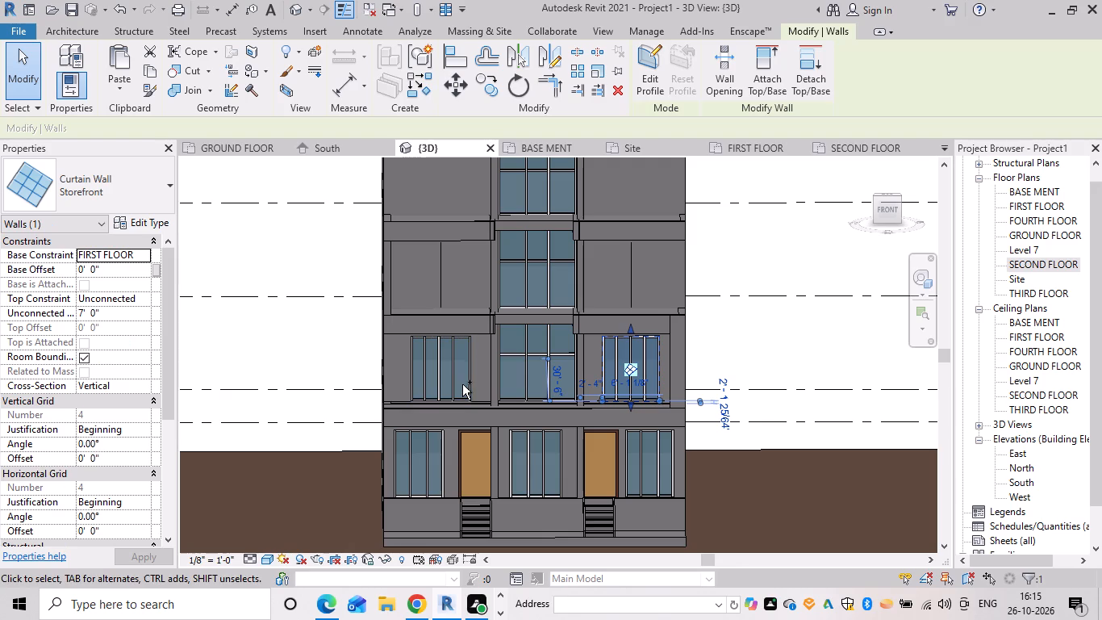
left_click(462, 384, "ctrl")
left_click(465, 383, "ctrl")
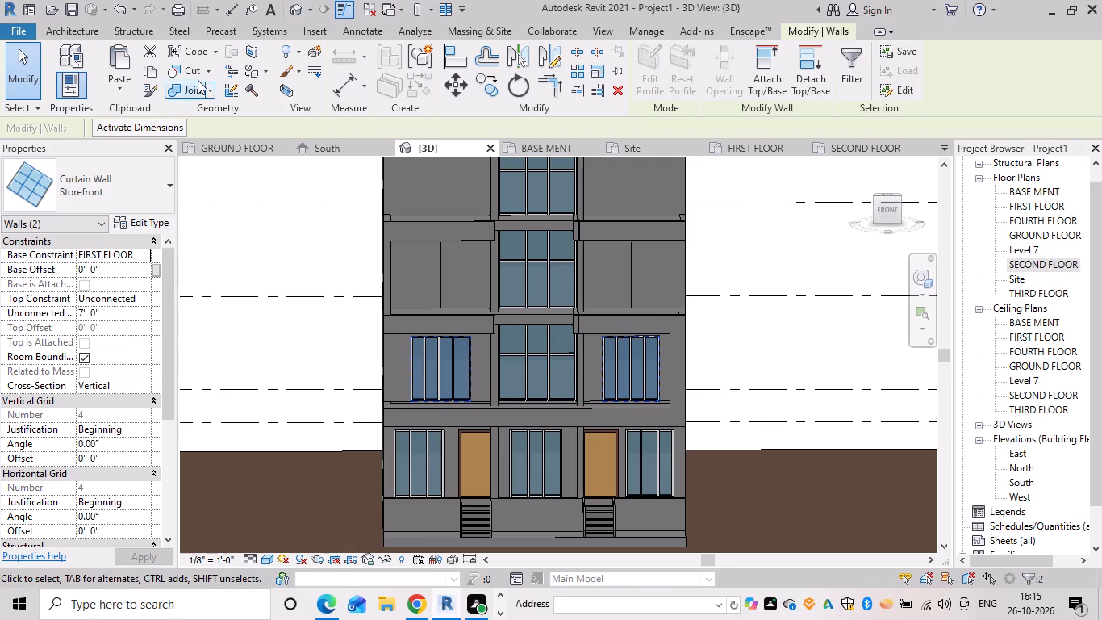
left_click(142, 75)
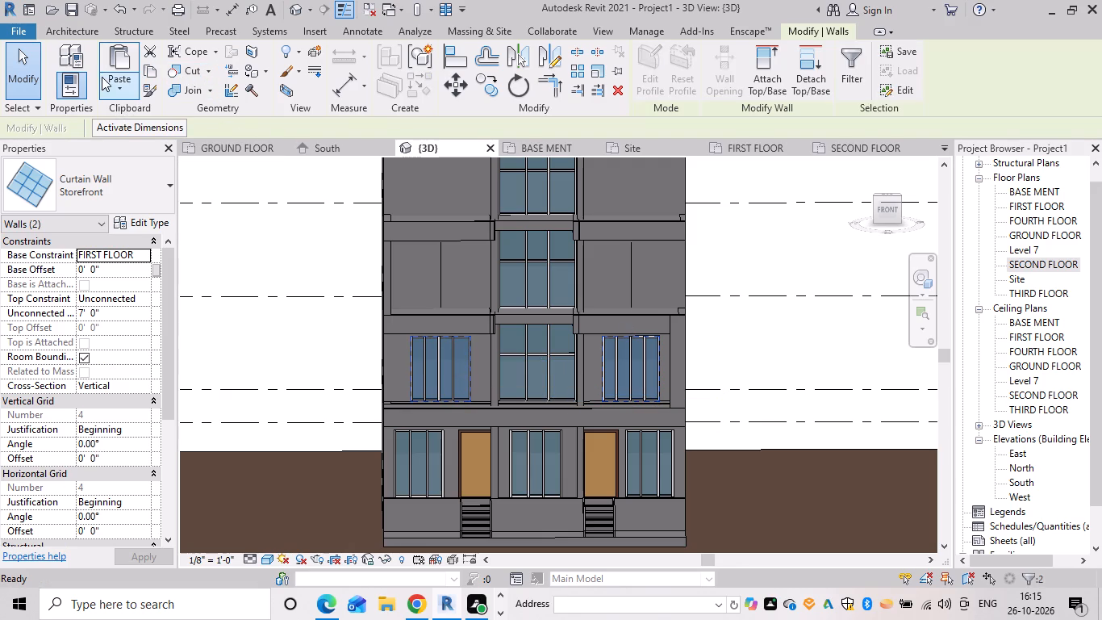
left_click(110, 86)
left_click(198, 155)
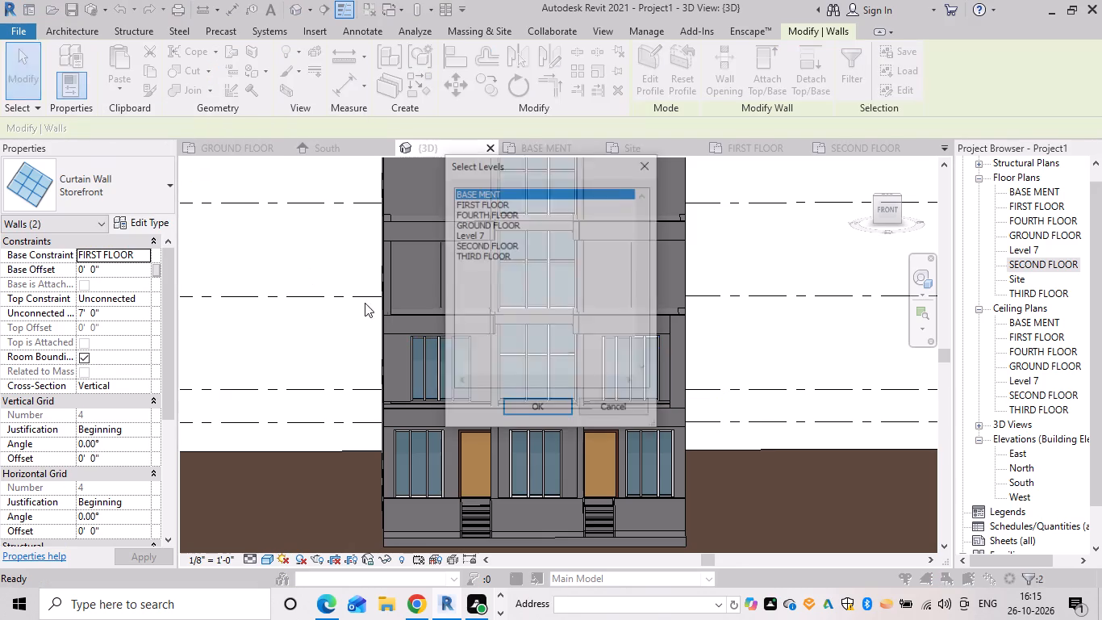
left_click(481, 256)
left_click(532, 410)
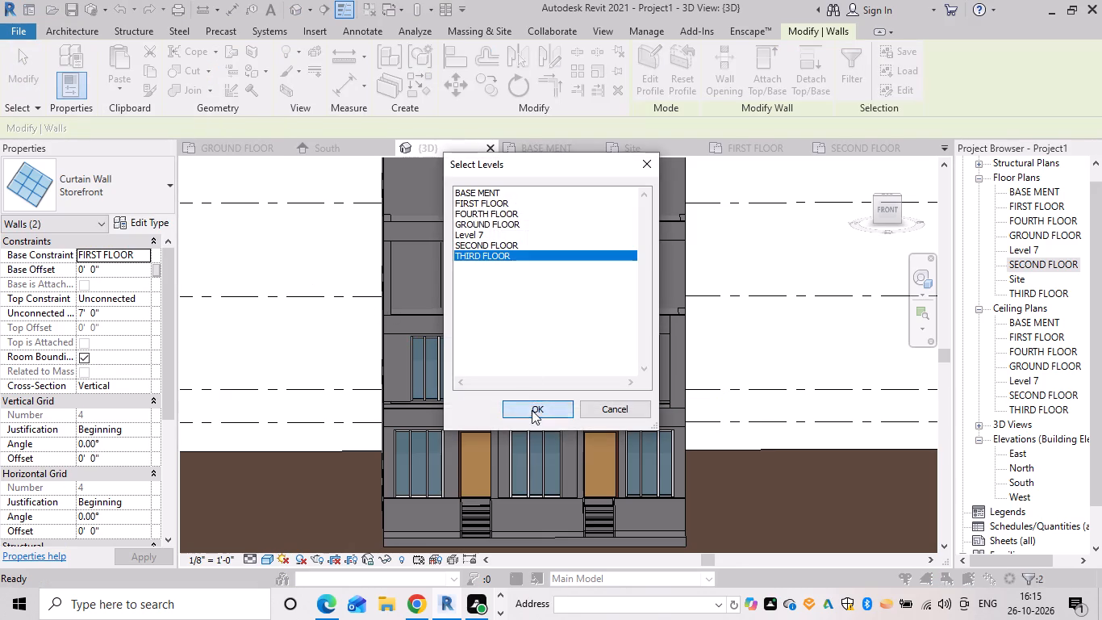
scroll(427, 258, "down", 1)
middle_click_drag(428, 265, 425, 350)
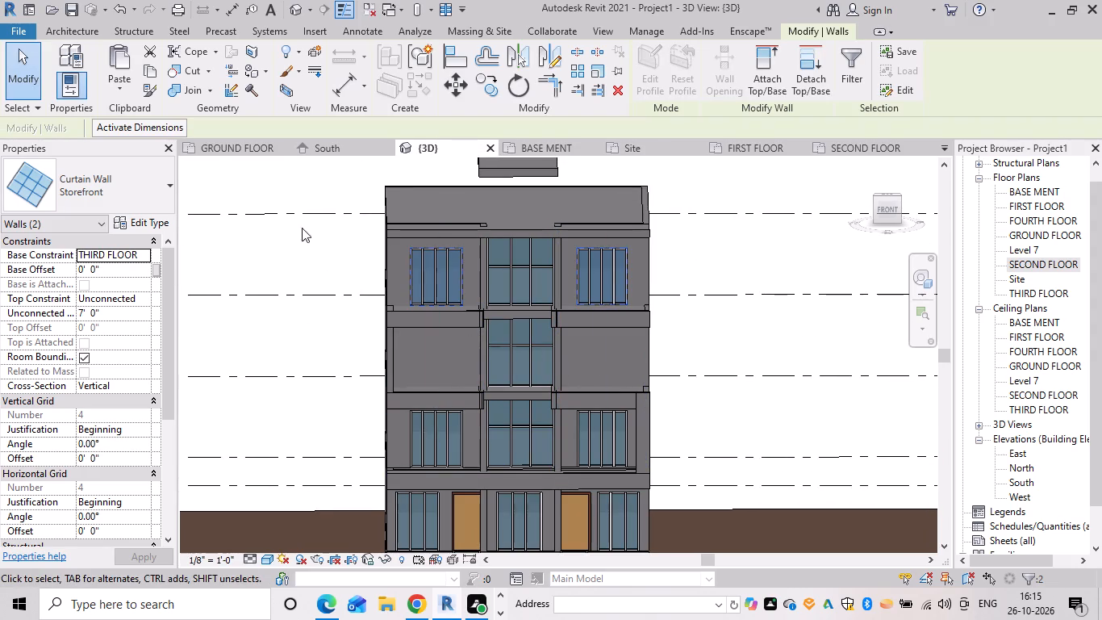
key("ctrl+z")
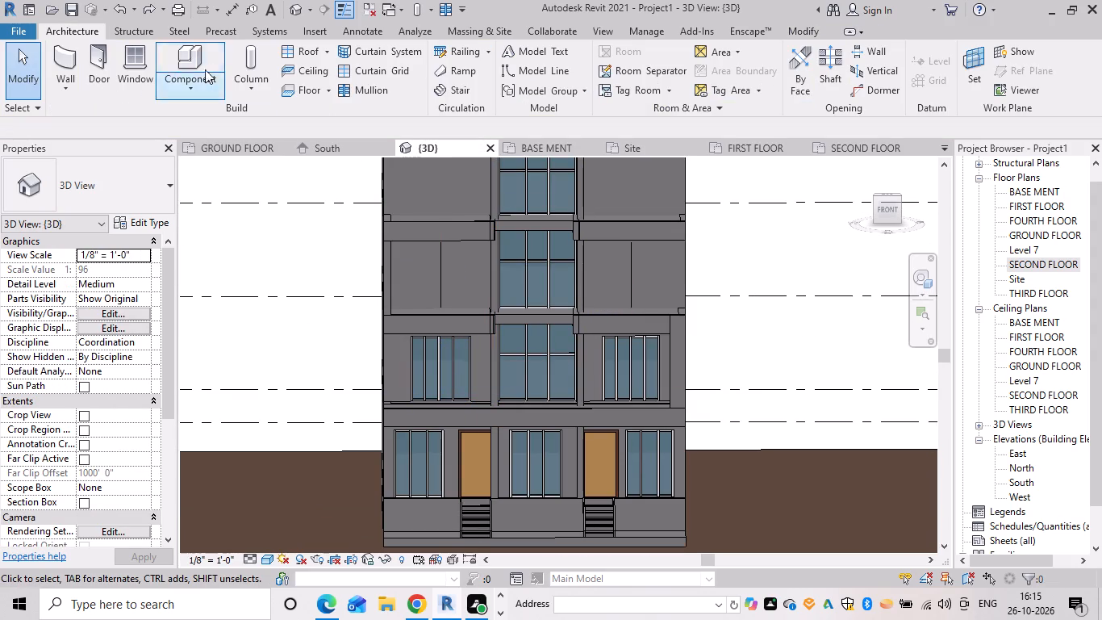
Copy the two divided first-floor storefront windows of the front facade and paste them aligned to the SECOND FLOOR level.
left_click(465, 394)
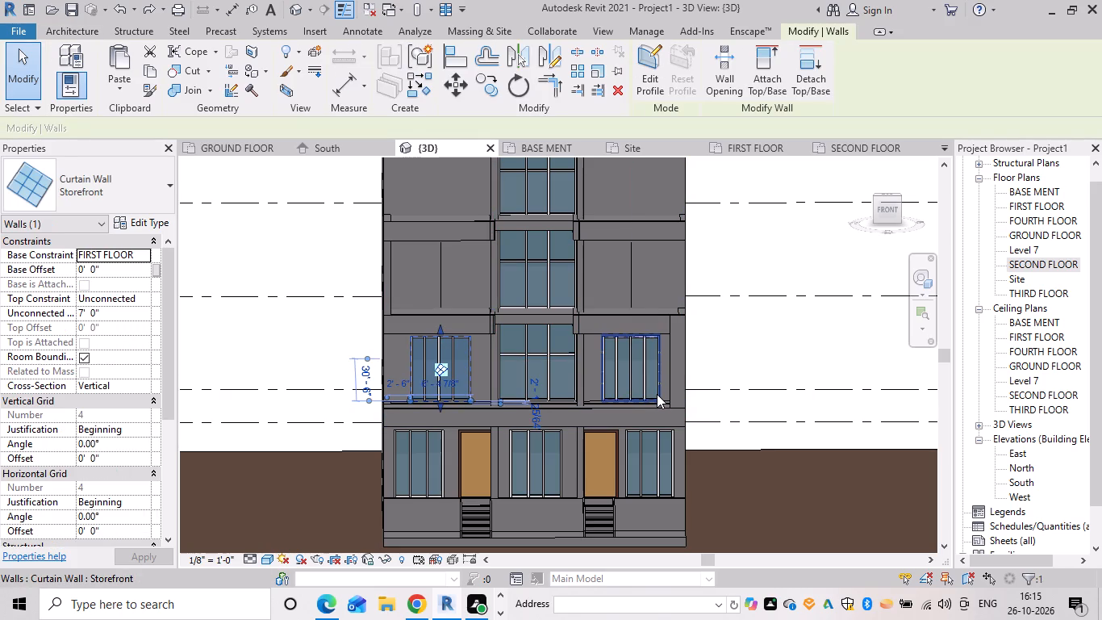
left_click(657, 394)
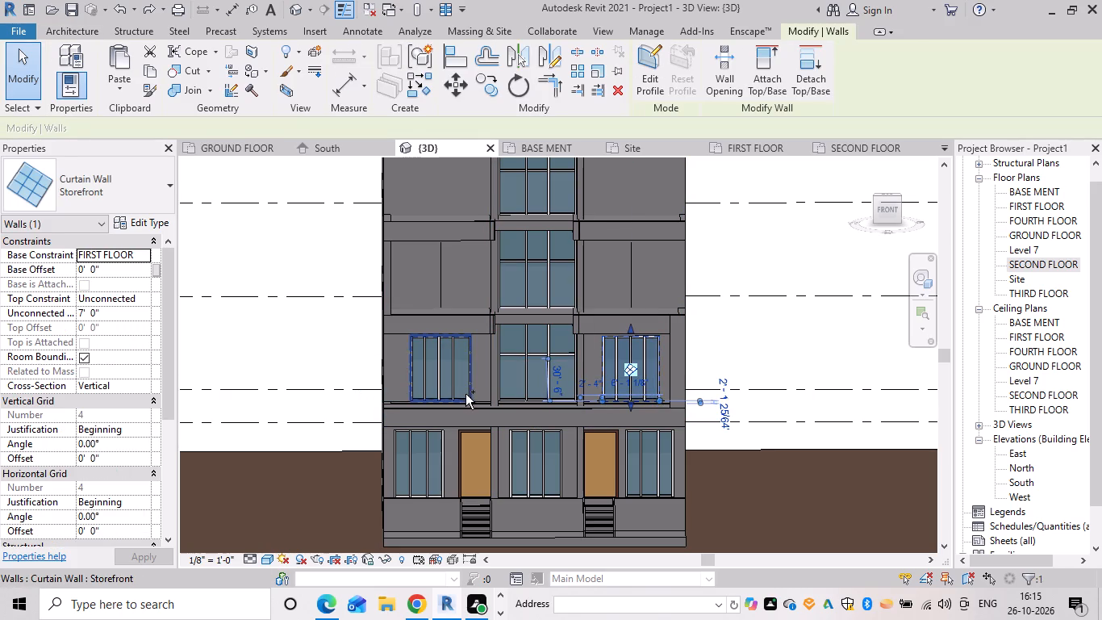
left_click(466, 394, "ctrl")
left_click(148, 69)
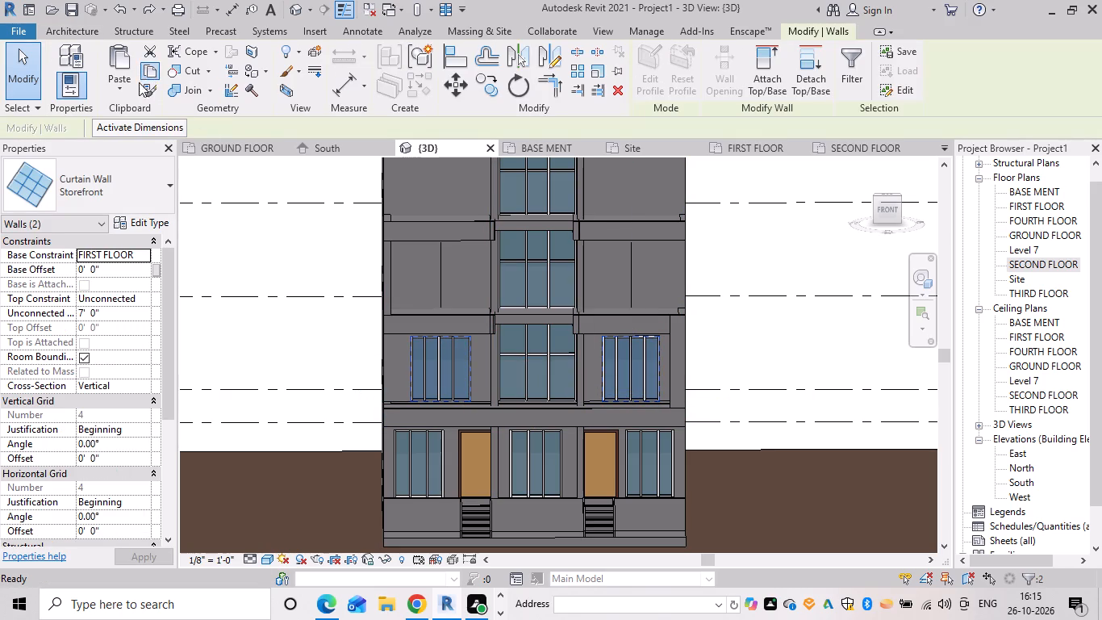
left_click(123, 92)
left_click(208, 156)
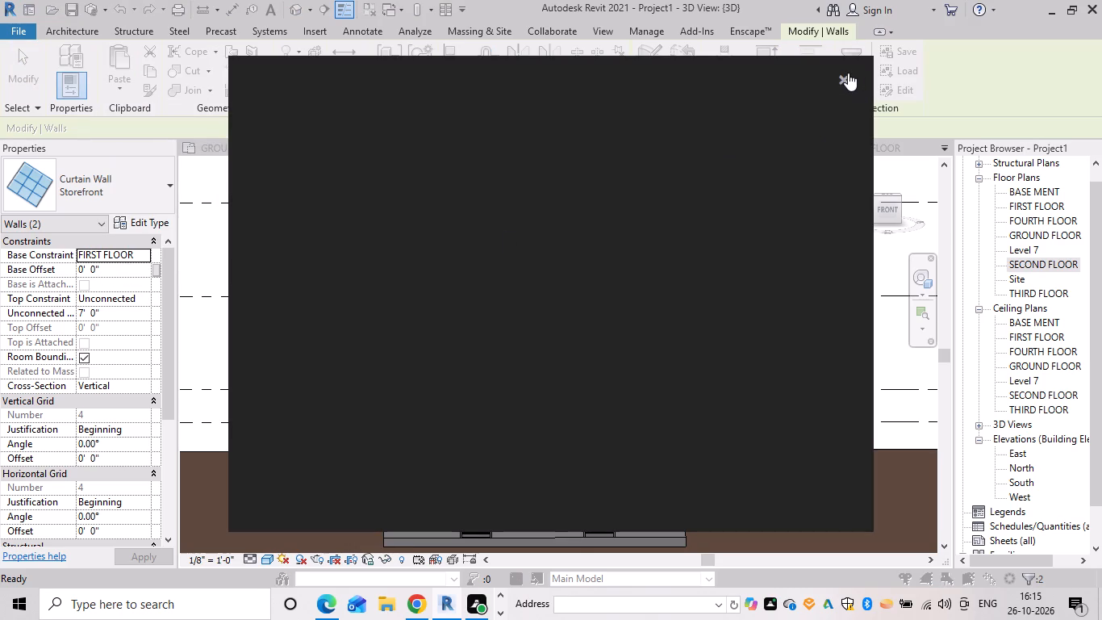
left_click(844, 75)
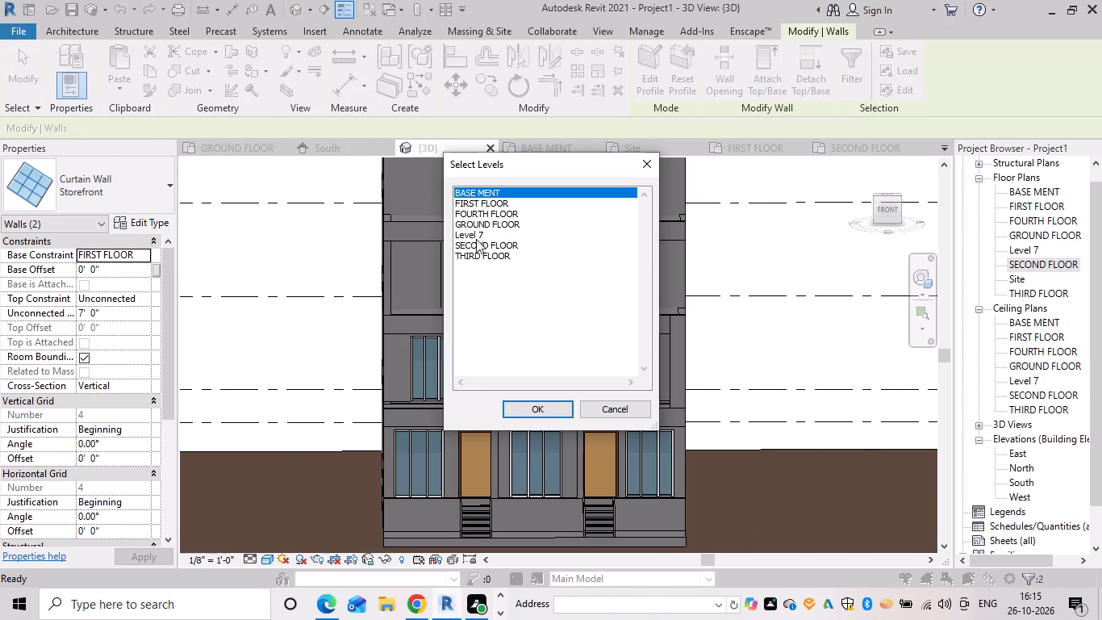
left_click(477, 244)
left_click(553, 408)
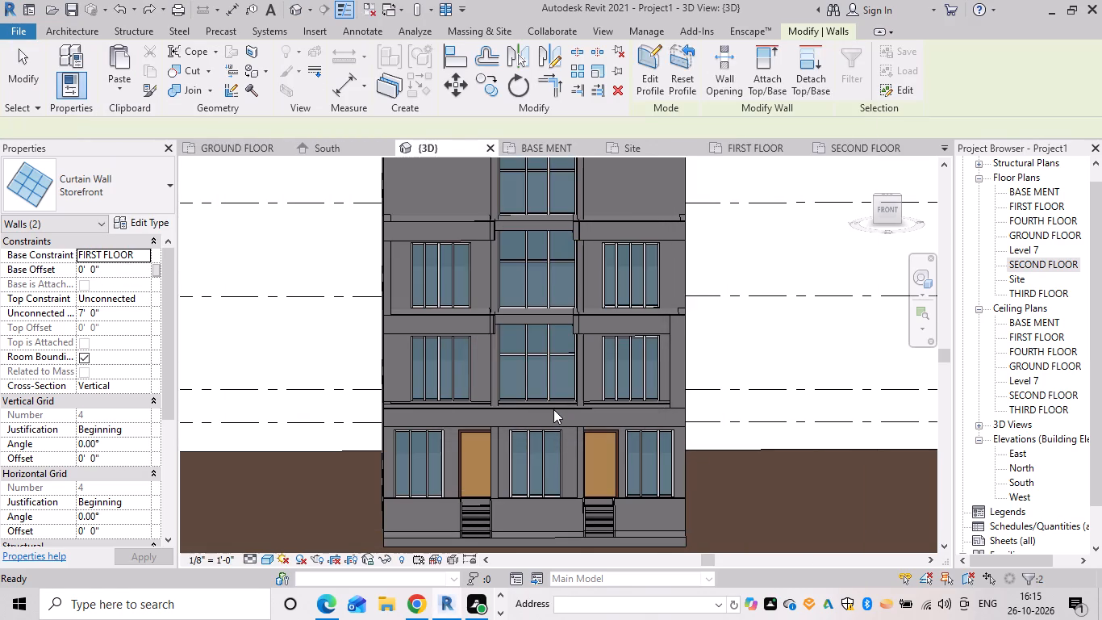
key("Escape")
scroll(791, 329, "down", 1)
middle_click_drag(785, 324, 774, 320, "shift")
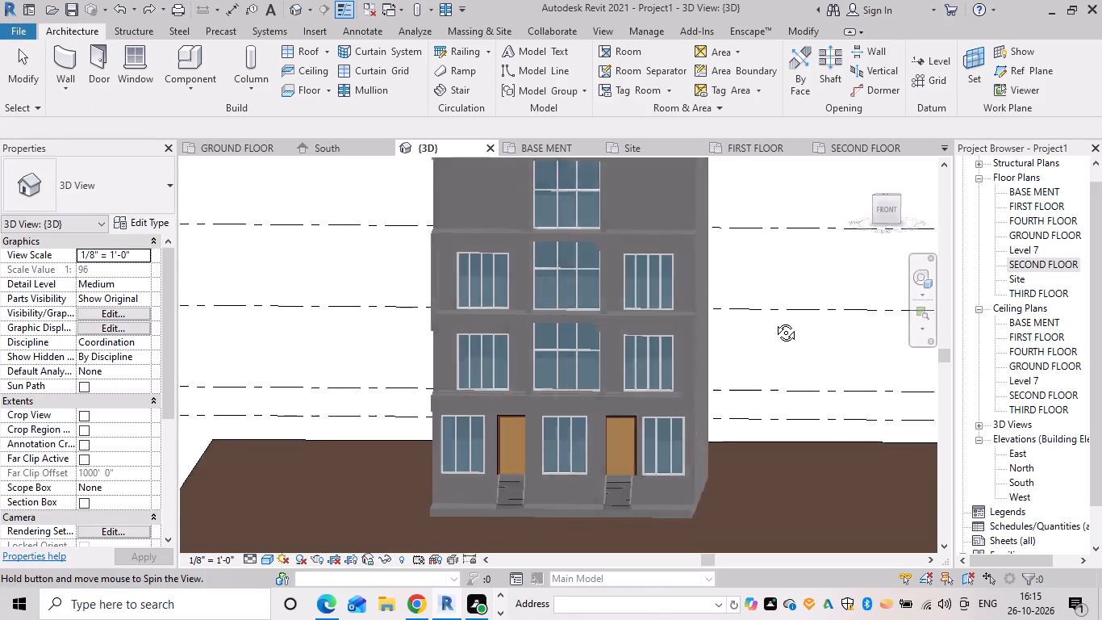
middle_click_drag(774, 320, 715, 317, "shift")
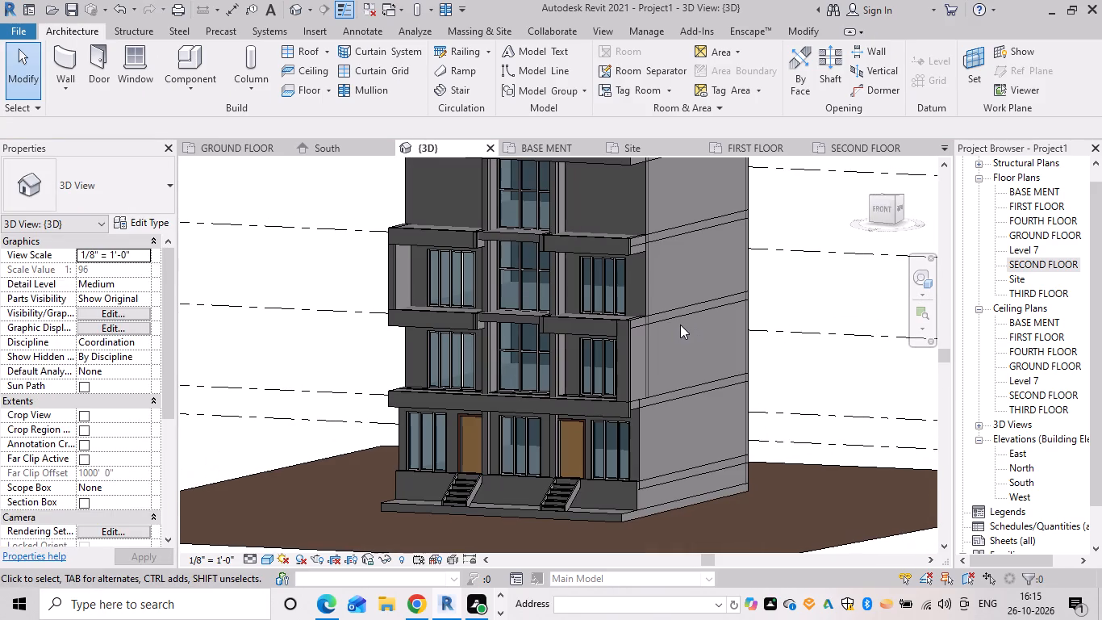
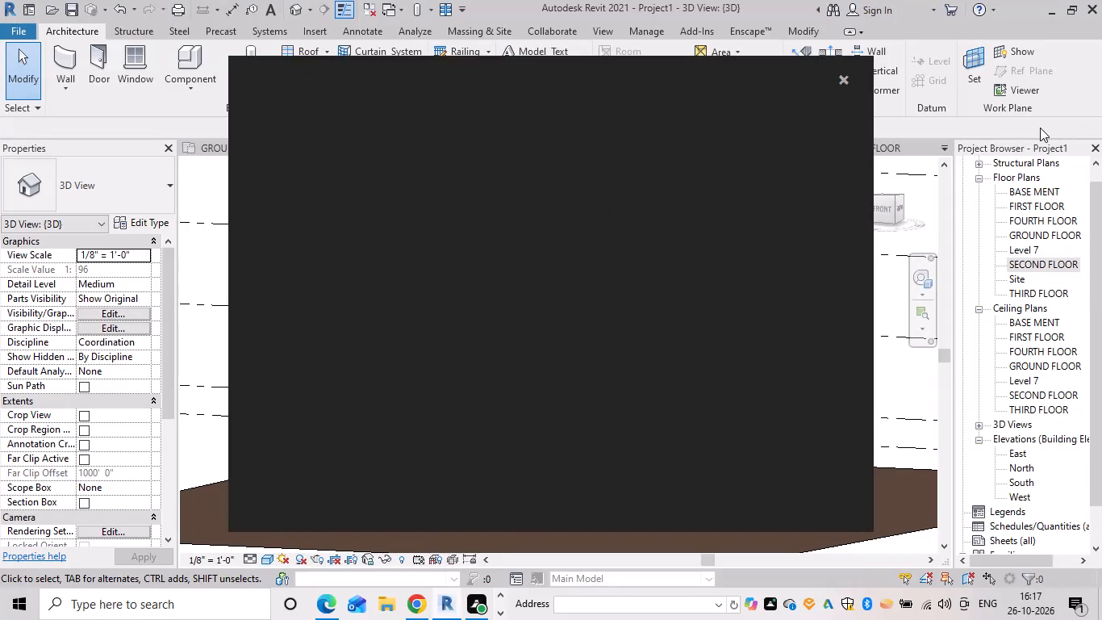
Dismiss the Autodesk Genuine notification card covering the 3D view.
left_click(841, 71)
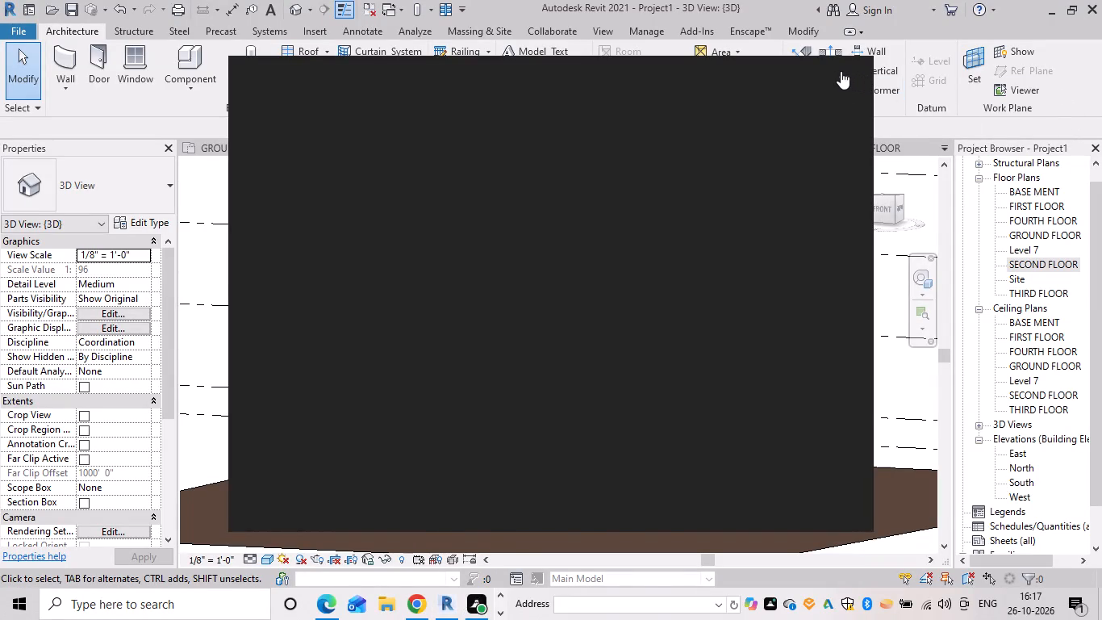
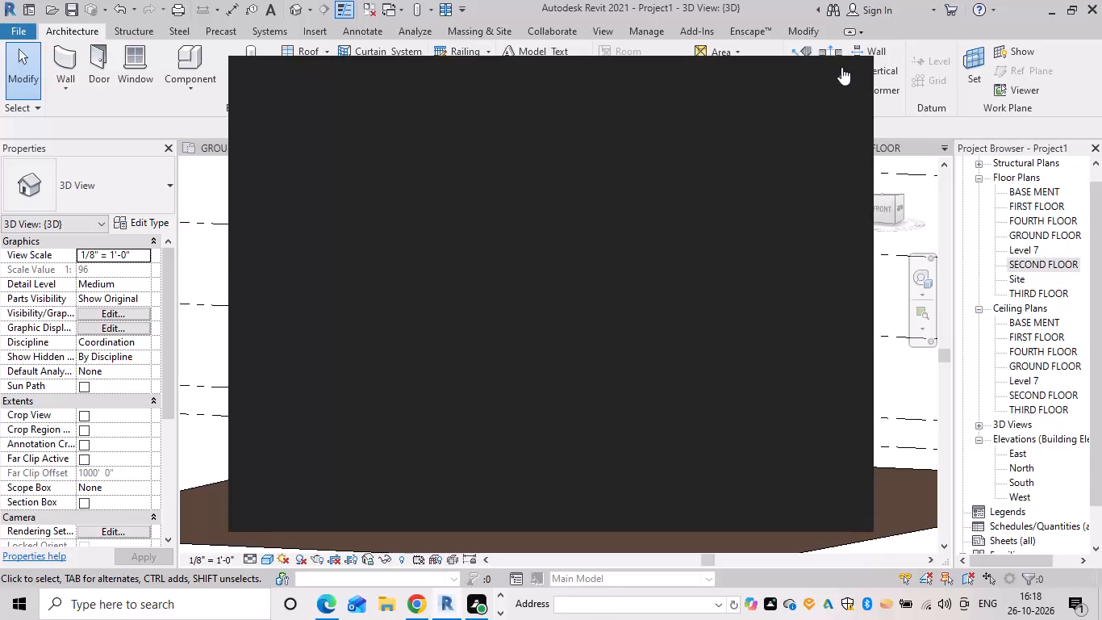
Dismiss the Autodesk Genuine notification card covering the 3D view.
left_click(840, 73)
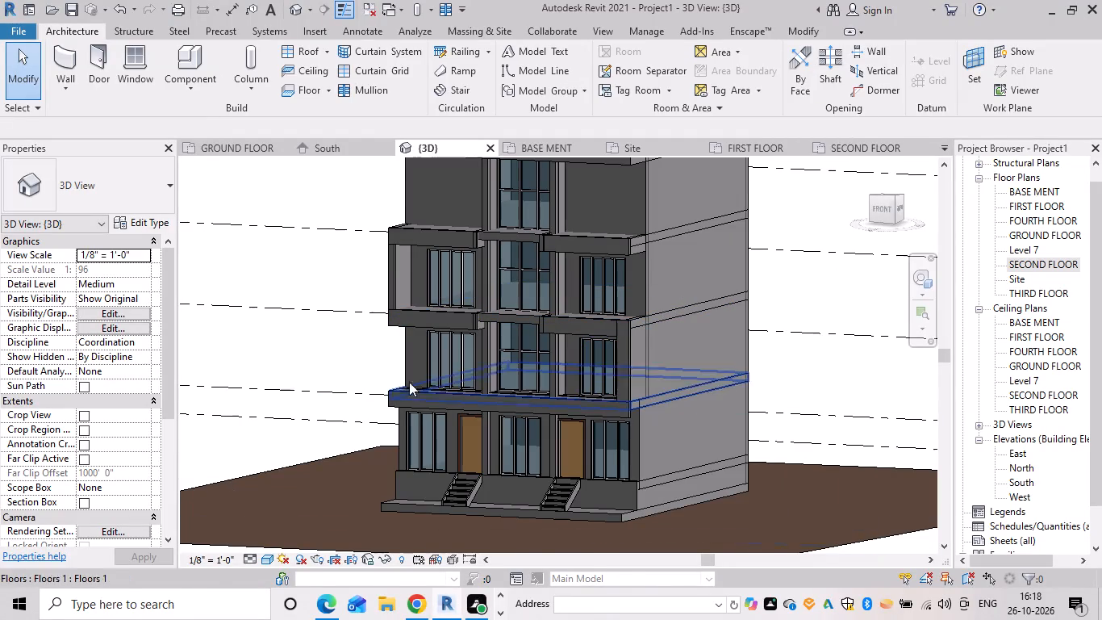
Open the THIRD FLOOR floor plan.
scroll(445, 374, "down", 4)
scroll(424, 380, "up", 4)
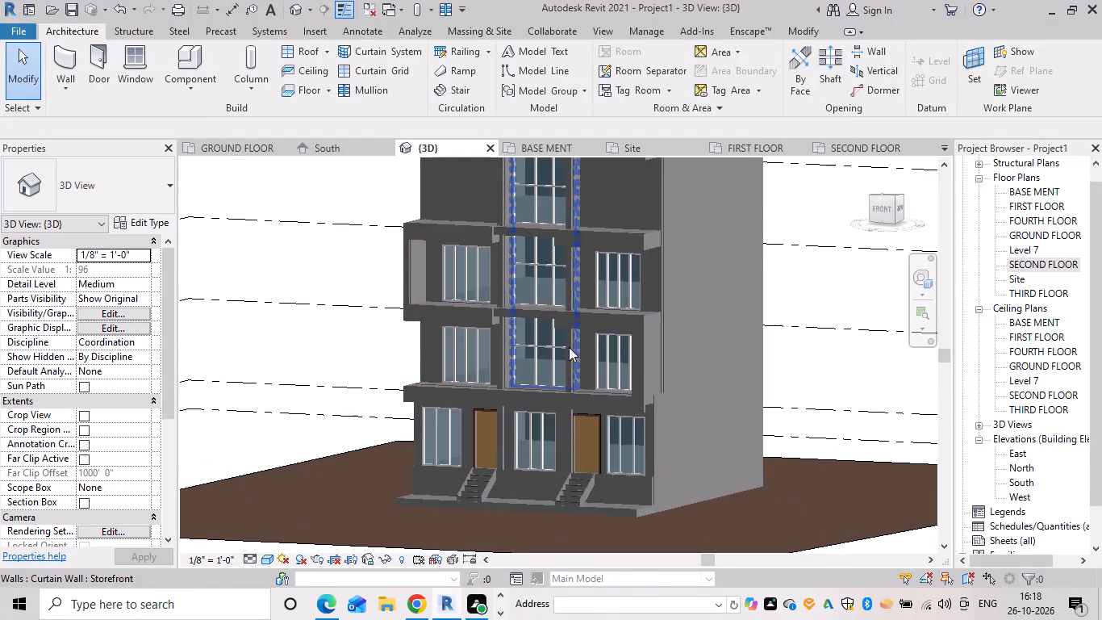
scroll(596, 336, "up", 1)
middle_click_drag(596, 336, 514, 446)
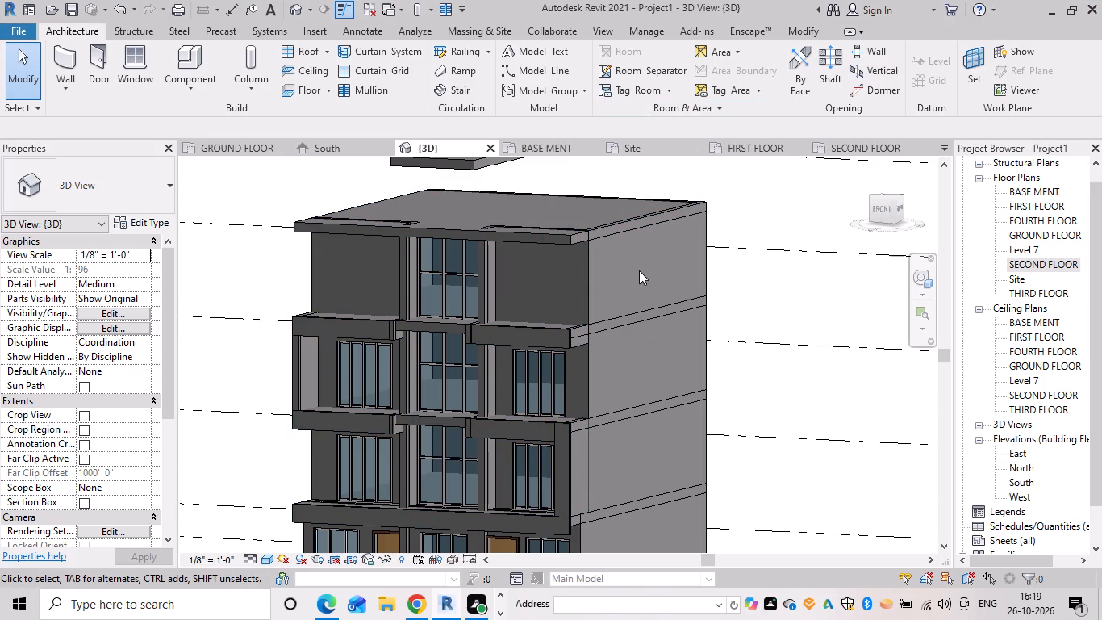
double_click(1037, 291)
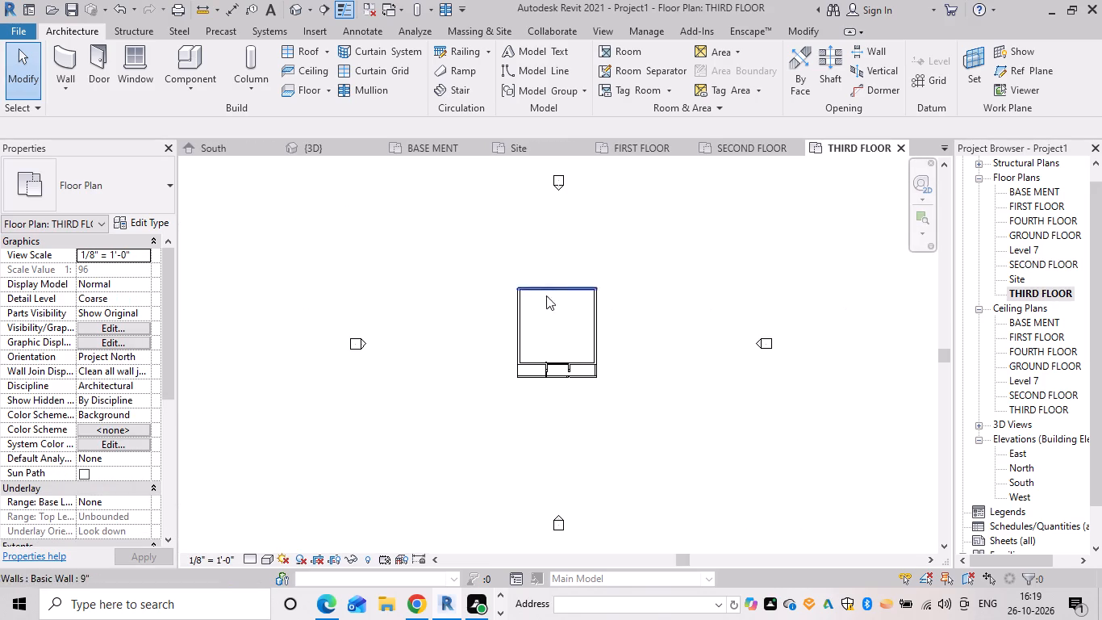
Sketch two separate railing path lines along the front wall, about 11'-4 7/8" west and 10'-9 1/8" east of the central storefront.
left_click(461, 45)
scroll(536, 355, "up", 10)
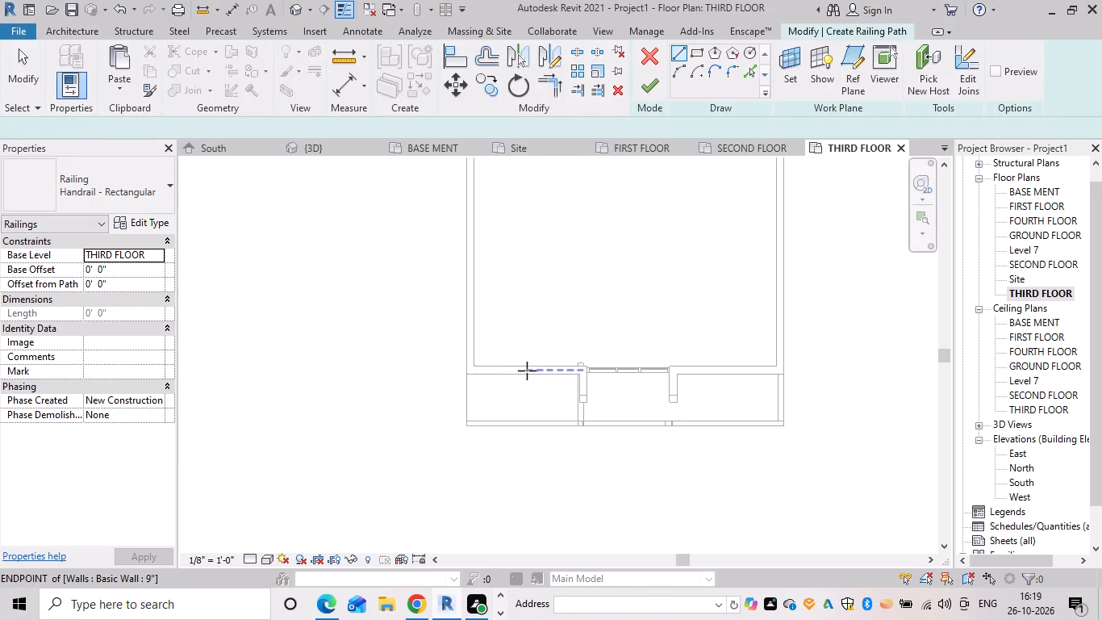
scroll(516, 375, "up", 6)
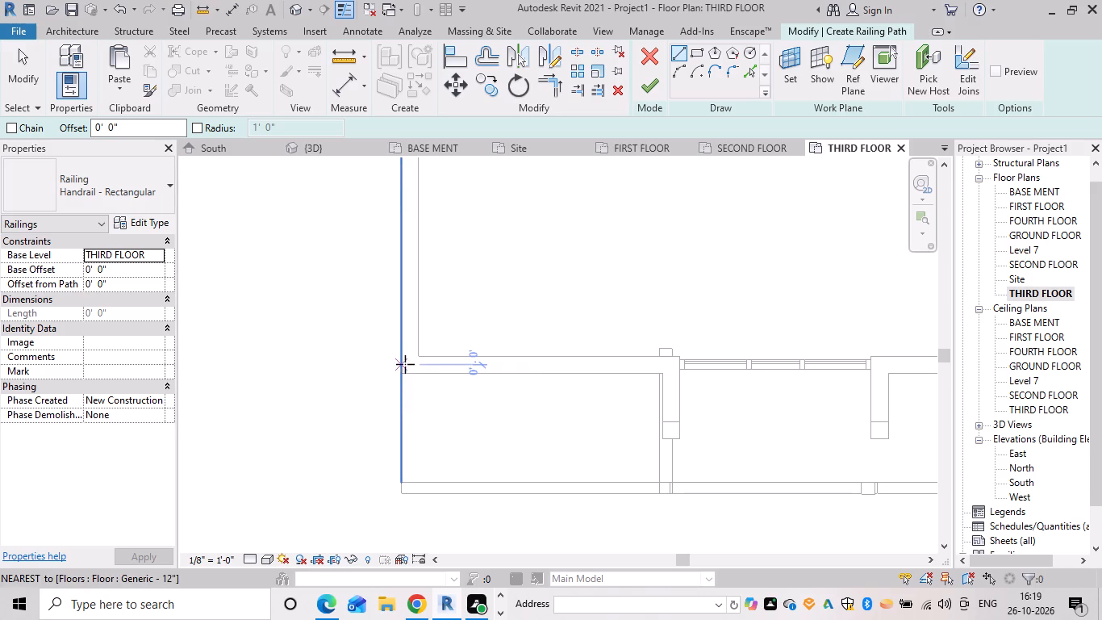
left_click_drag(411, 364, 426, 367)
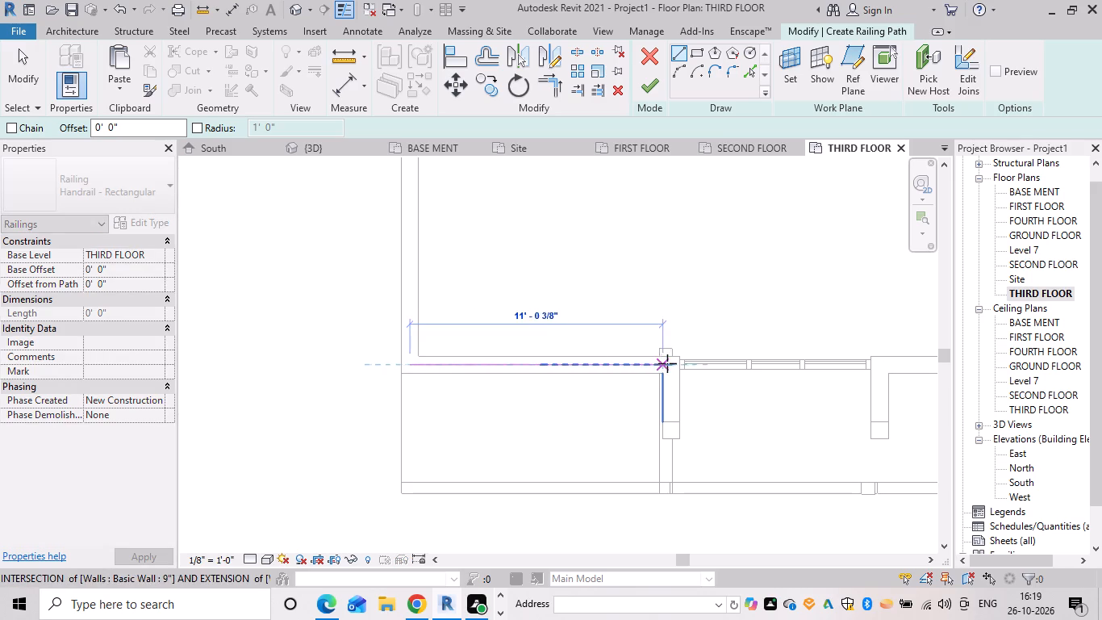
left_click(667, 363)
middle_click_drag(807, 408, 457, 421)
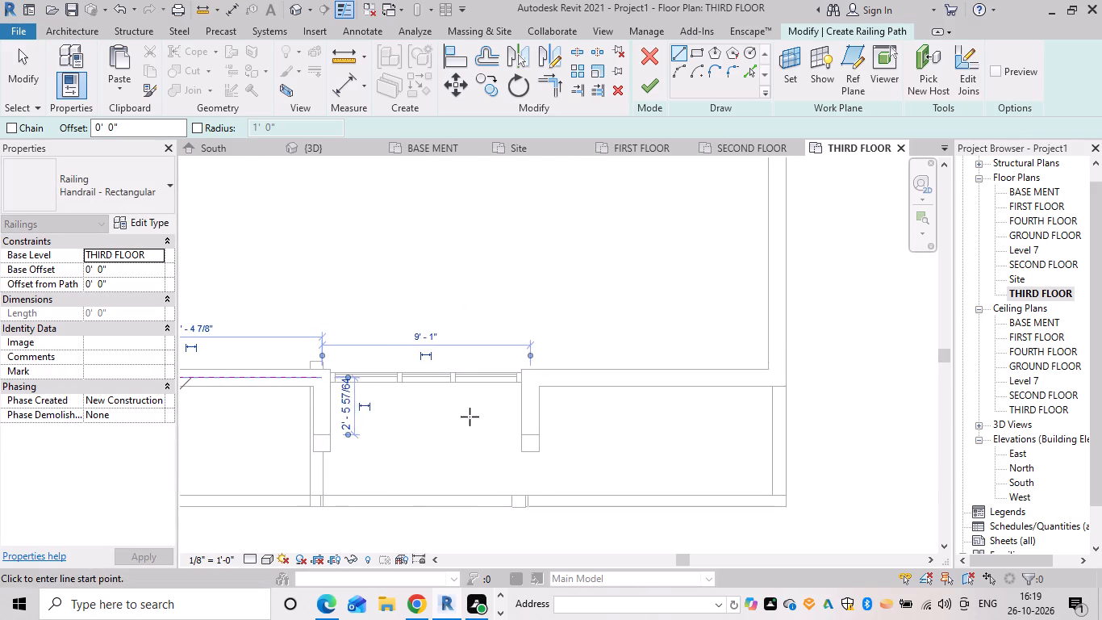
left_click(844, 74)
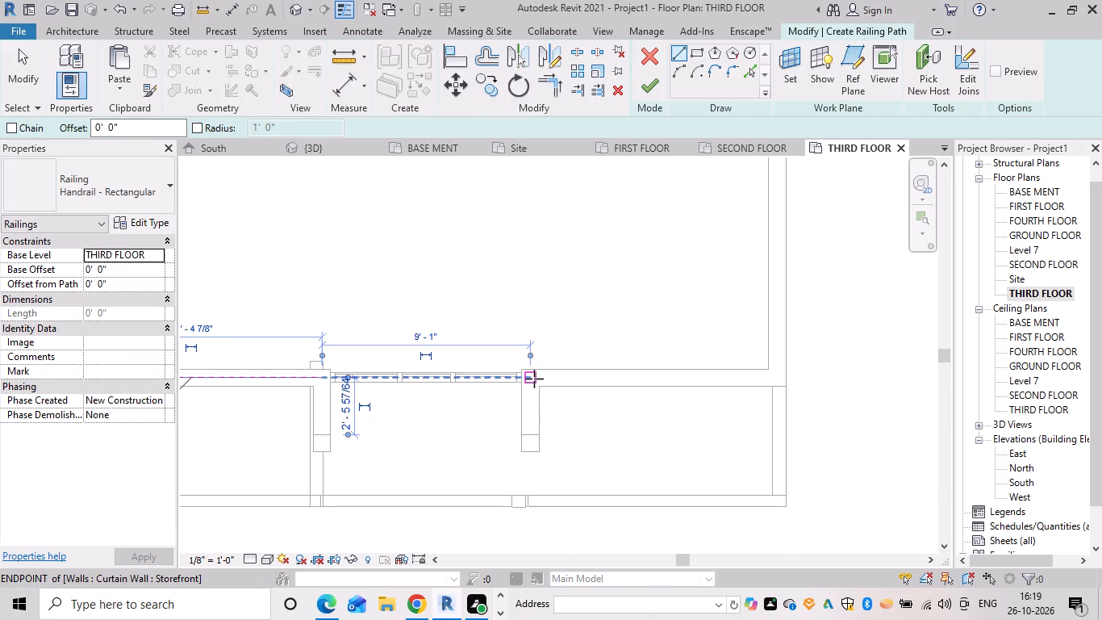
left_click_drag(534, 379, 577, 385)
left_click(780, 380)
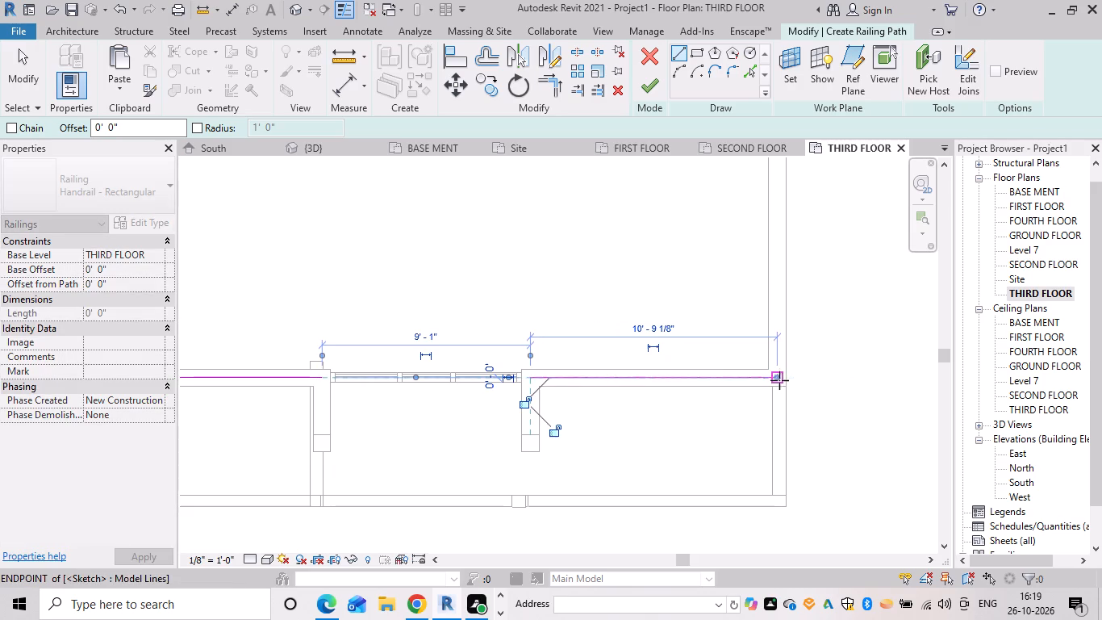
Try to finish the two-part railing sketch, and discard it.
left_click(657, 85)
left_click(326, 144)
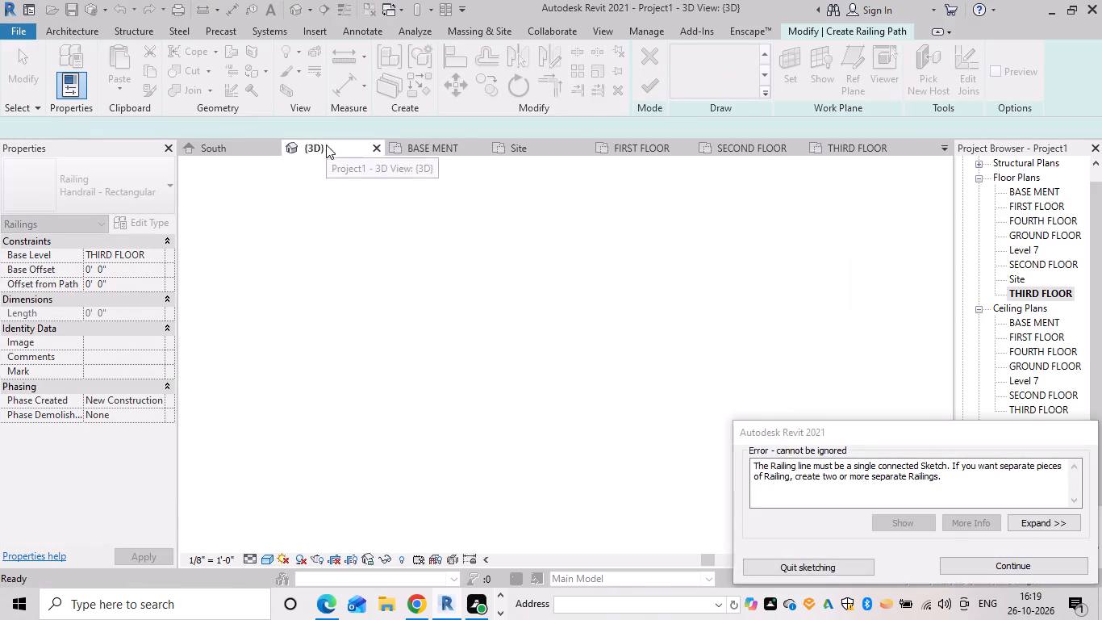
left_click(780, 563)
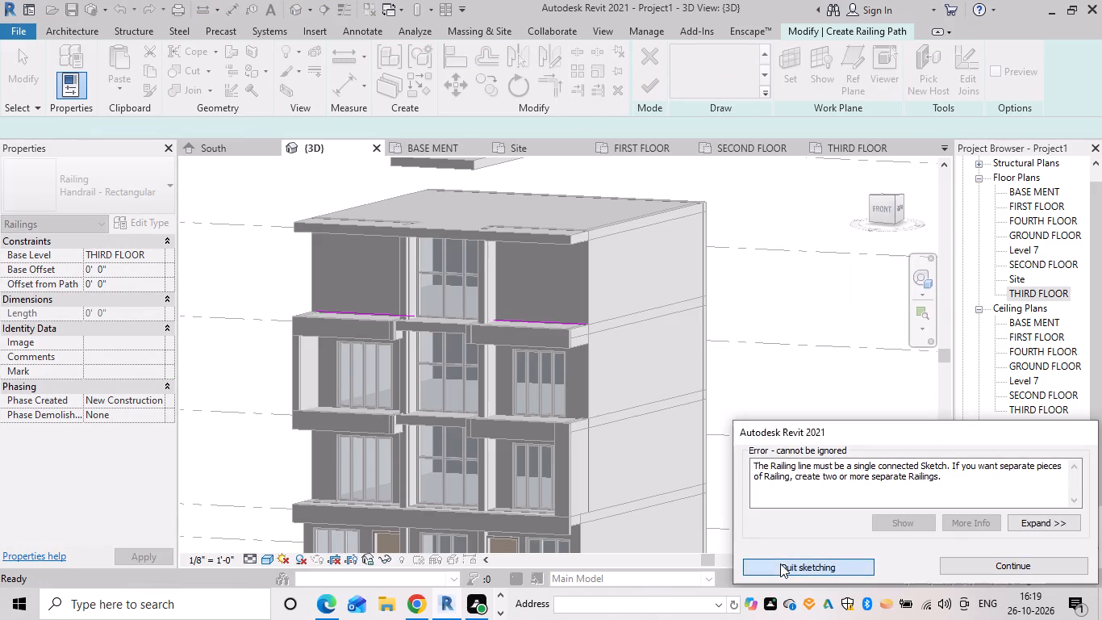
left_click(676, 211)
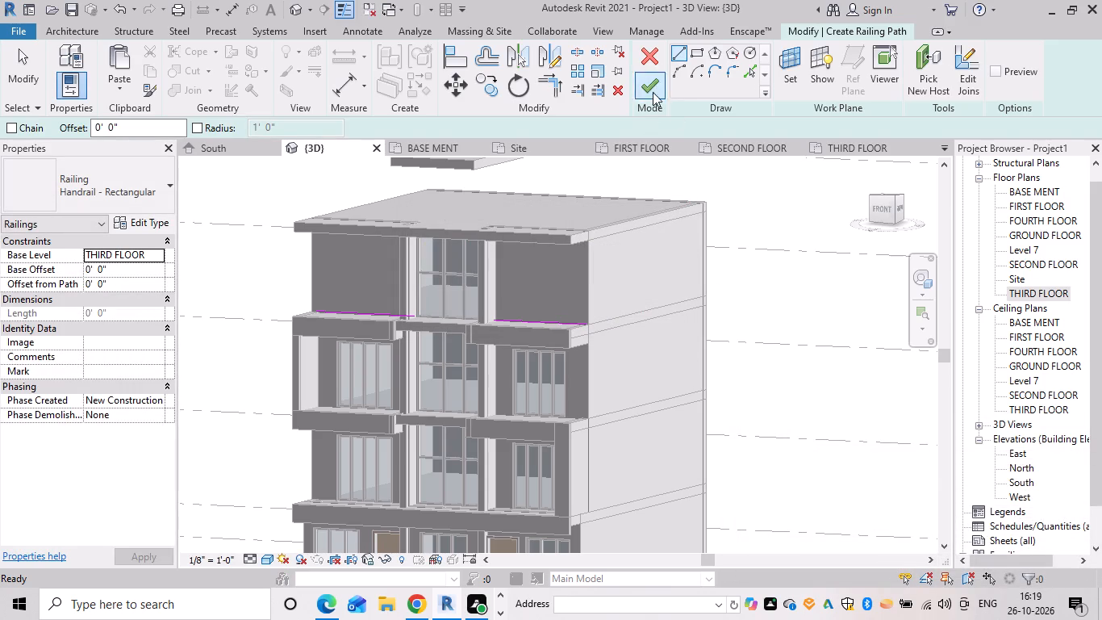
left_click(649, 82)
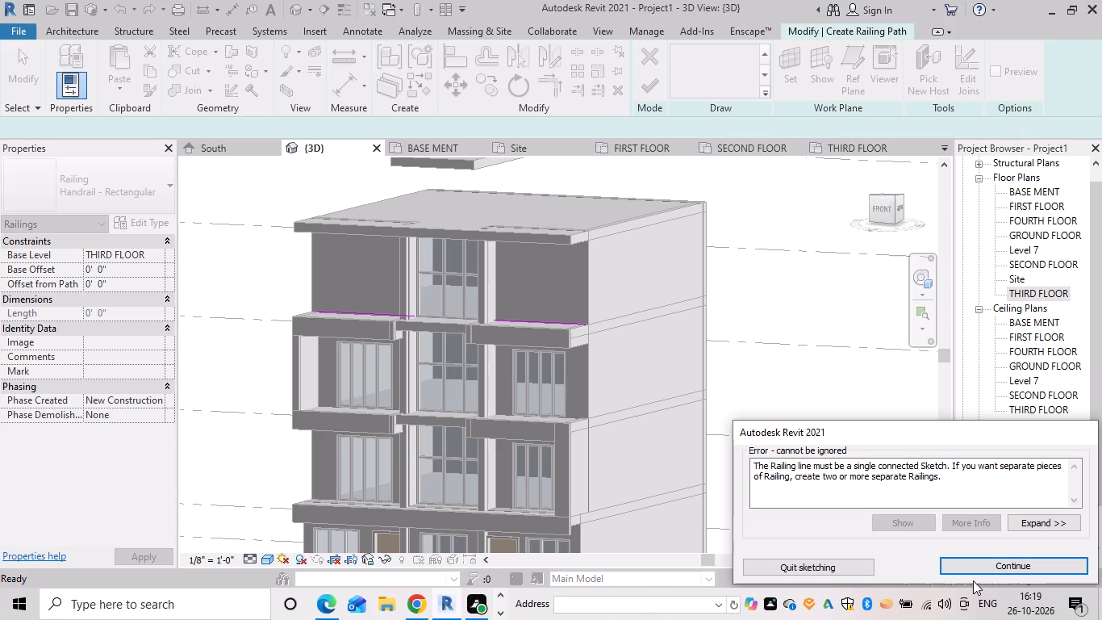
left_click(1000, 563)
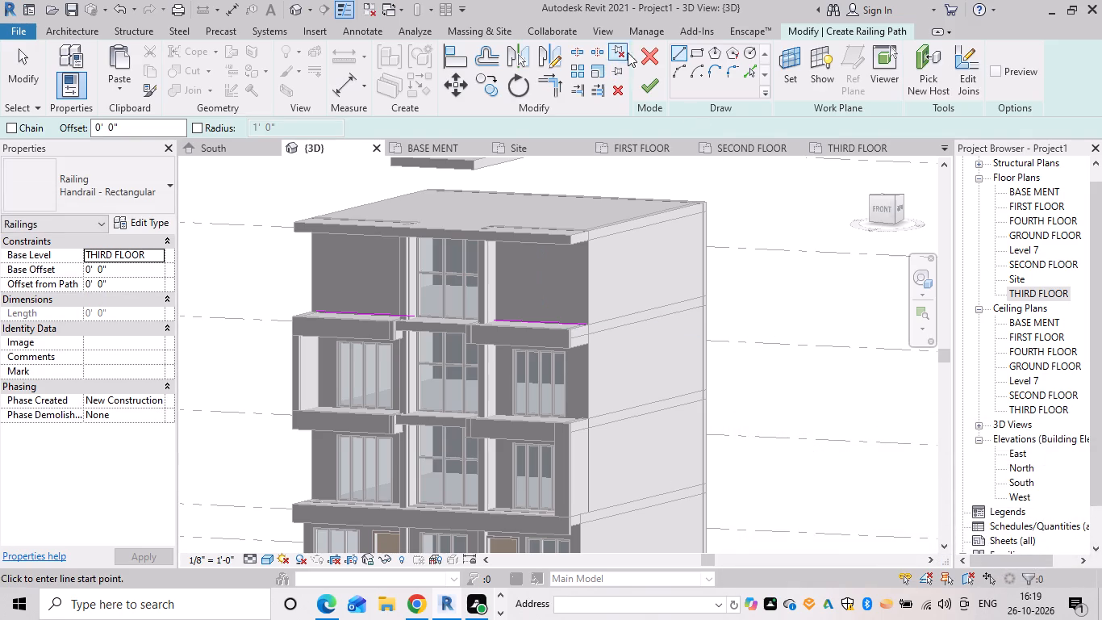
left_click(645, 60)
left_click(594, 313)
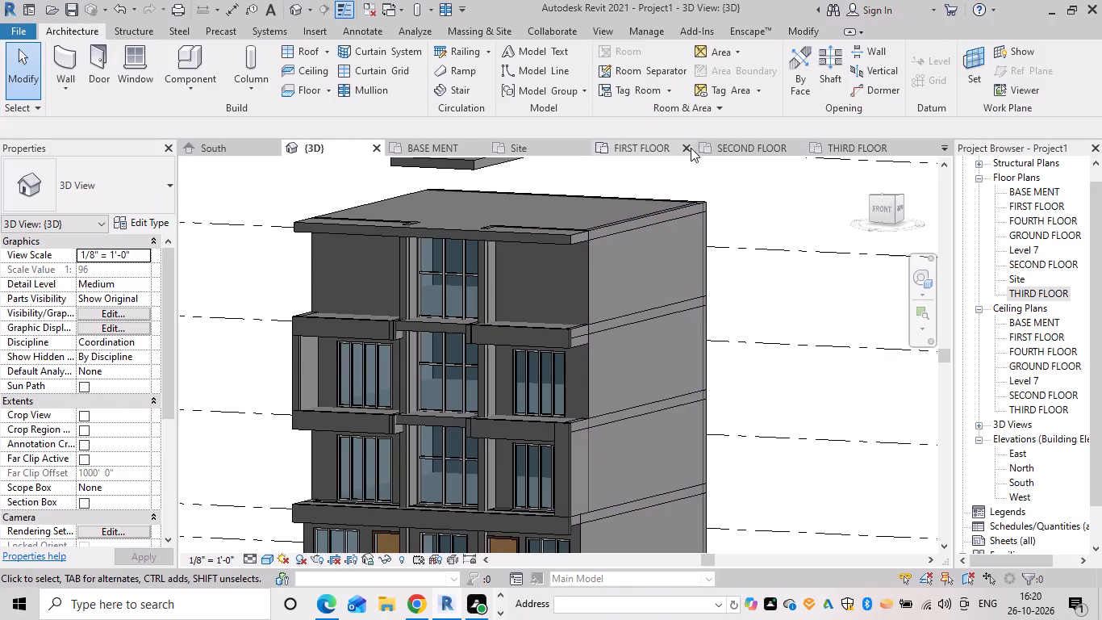
Create a Handrail - Rectangular railing about 11'-4 7/8" long on THIRD FLOOR, along the front wall west of the storefront, and check it in 3D.
left_click(854, 147)
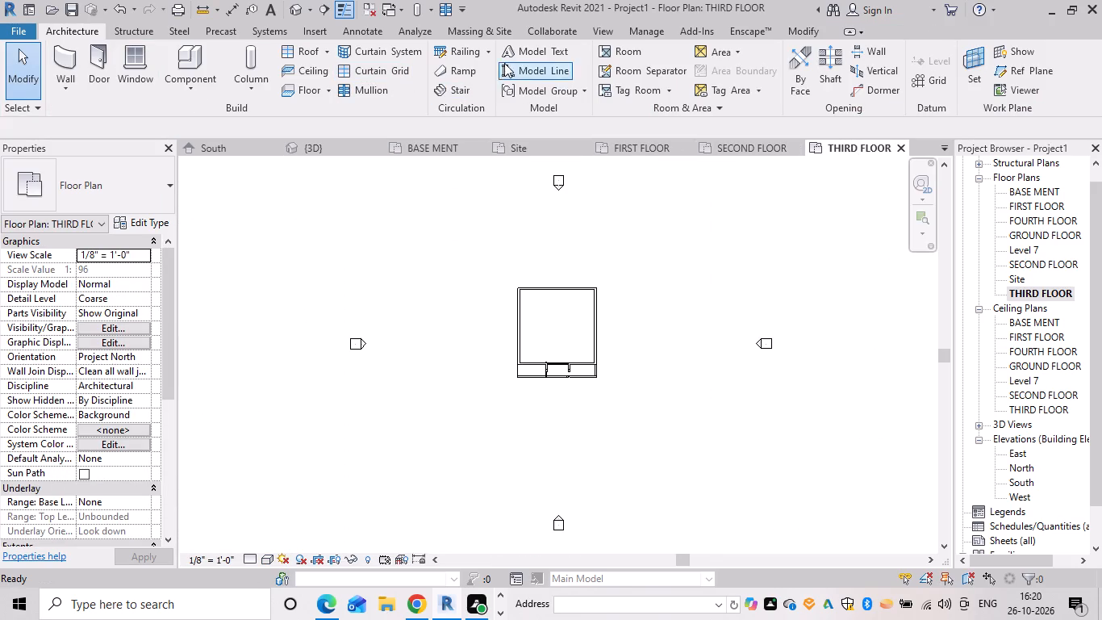
left_click(455, 47)
scroll(527, 361, "up", 8)
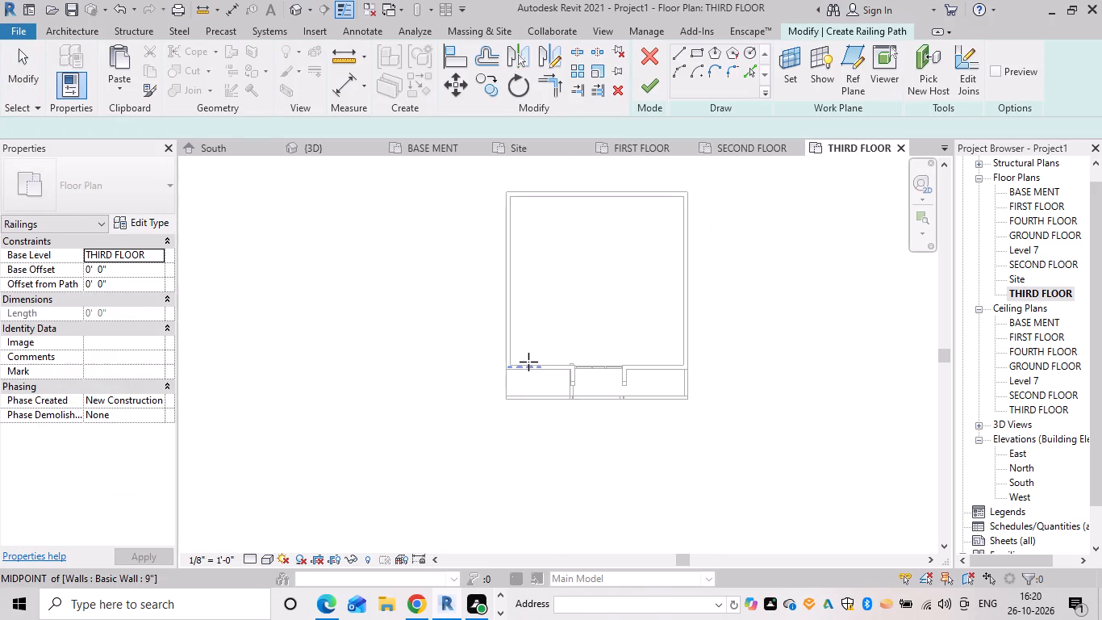
scroll(528, 362, "up", 11)
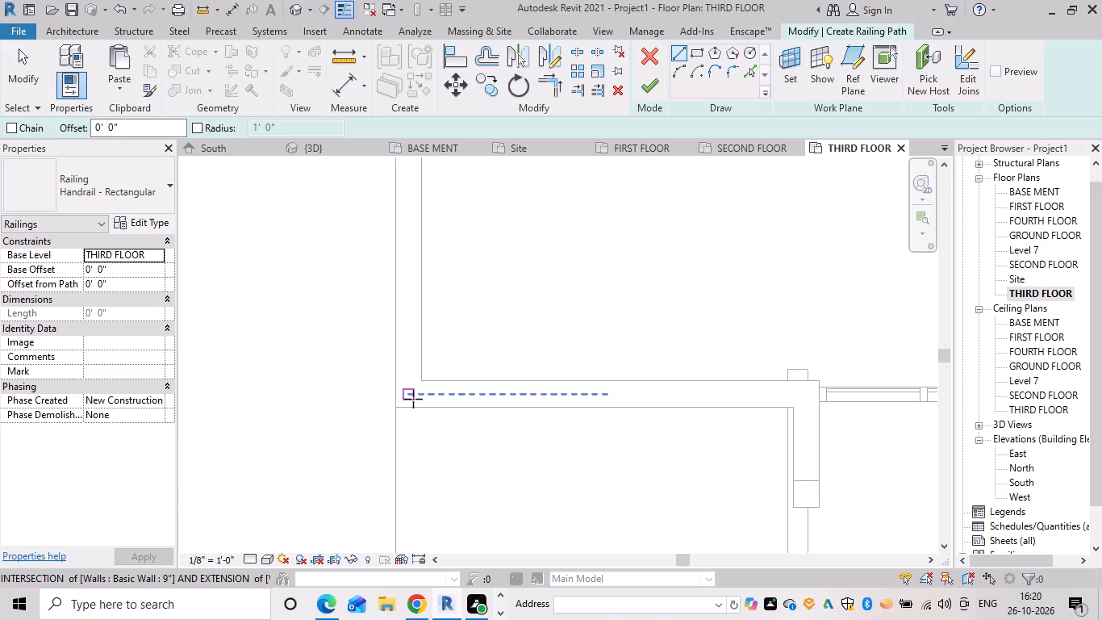
left_click_drag(413, 399, 446, 403)
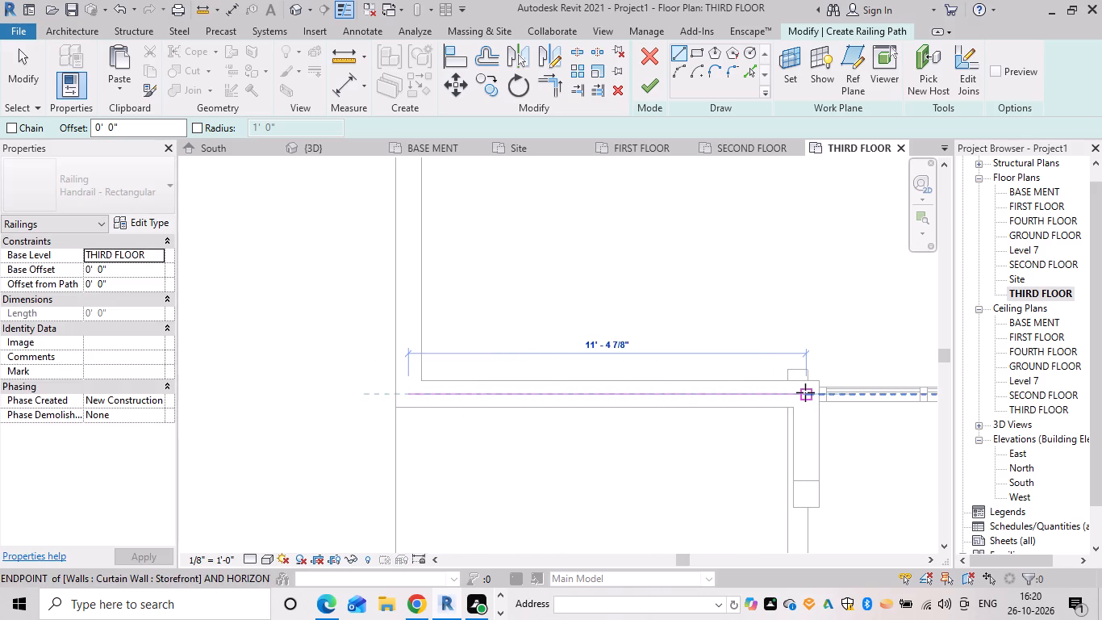
left_click(805, 392)
left_click(657, 76)
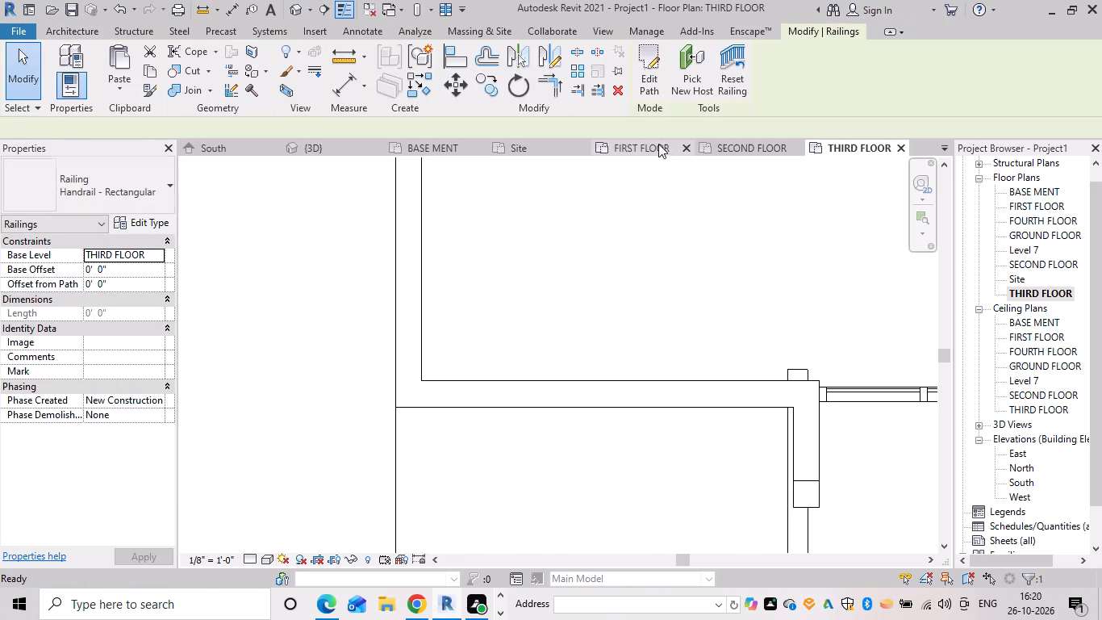
left_click(322, 146)
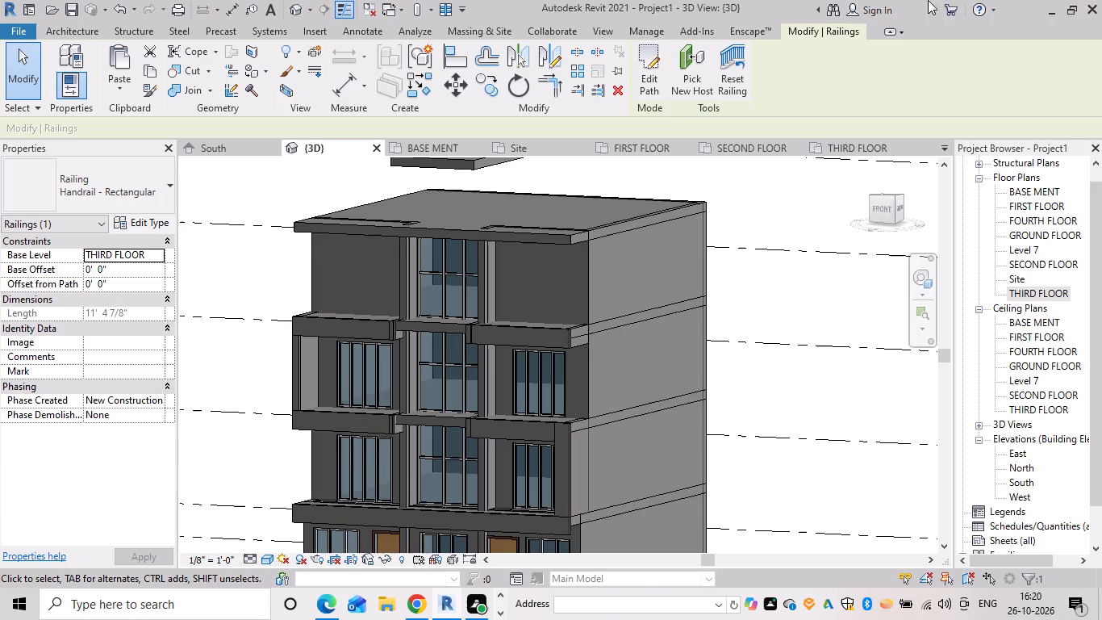
middle_click_drag(310, 216, 451, 249, "shift")
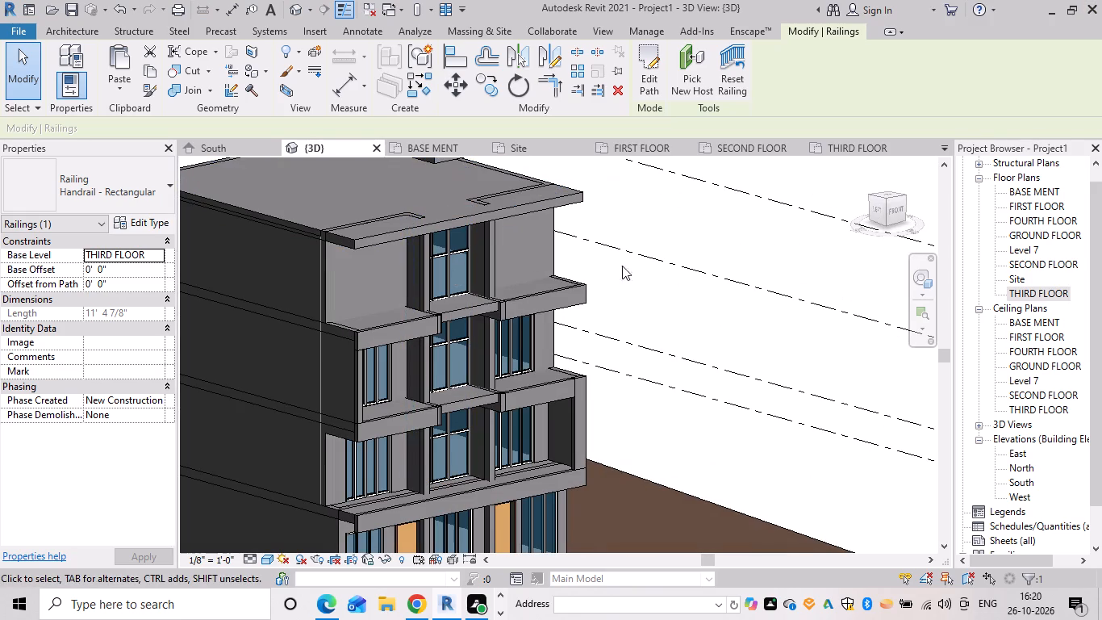
Create another THIRD FLOOR railing about 11'-4 7/8" long along the same front wall centreline, from the west corner to the storefront.
left_click(849, 143)
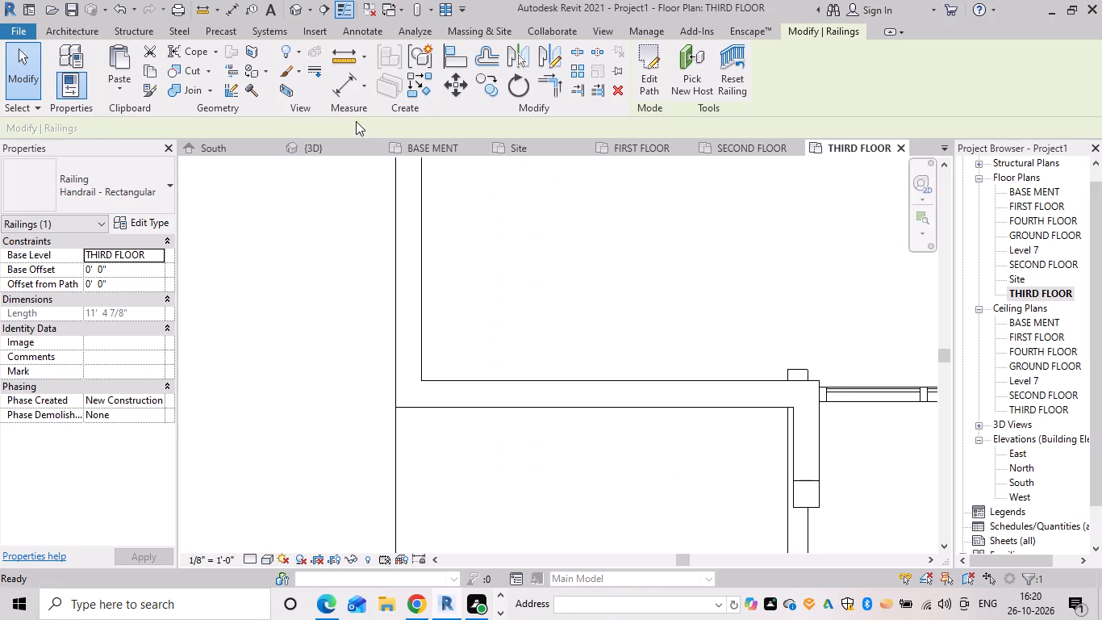
left_click(86, 23)
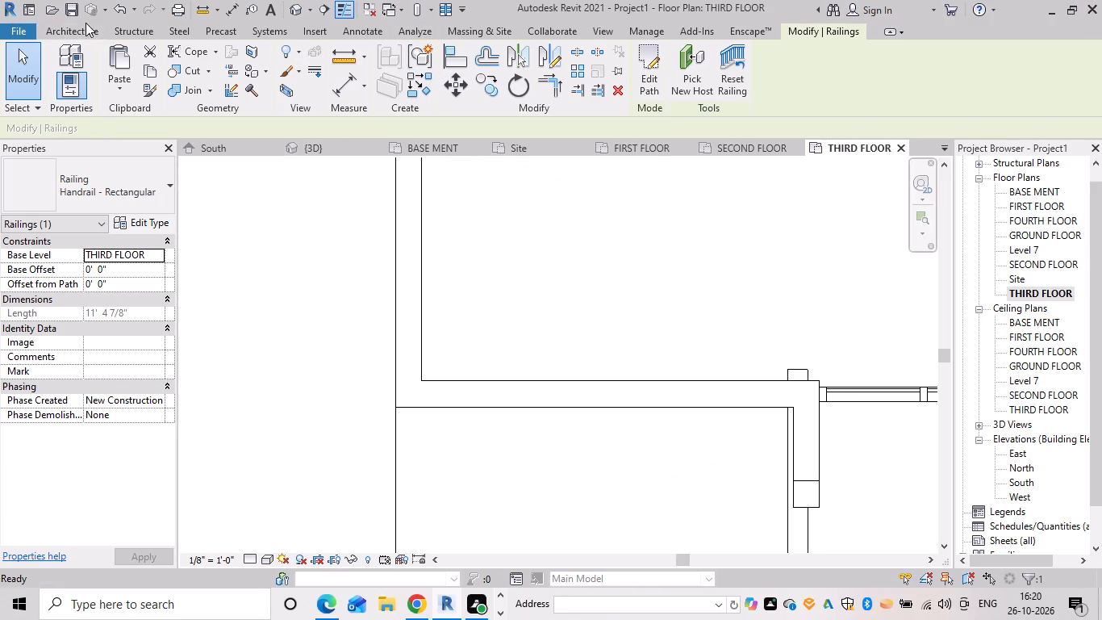
left_click(91, 31)
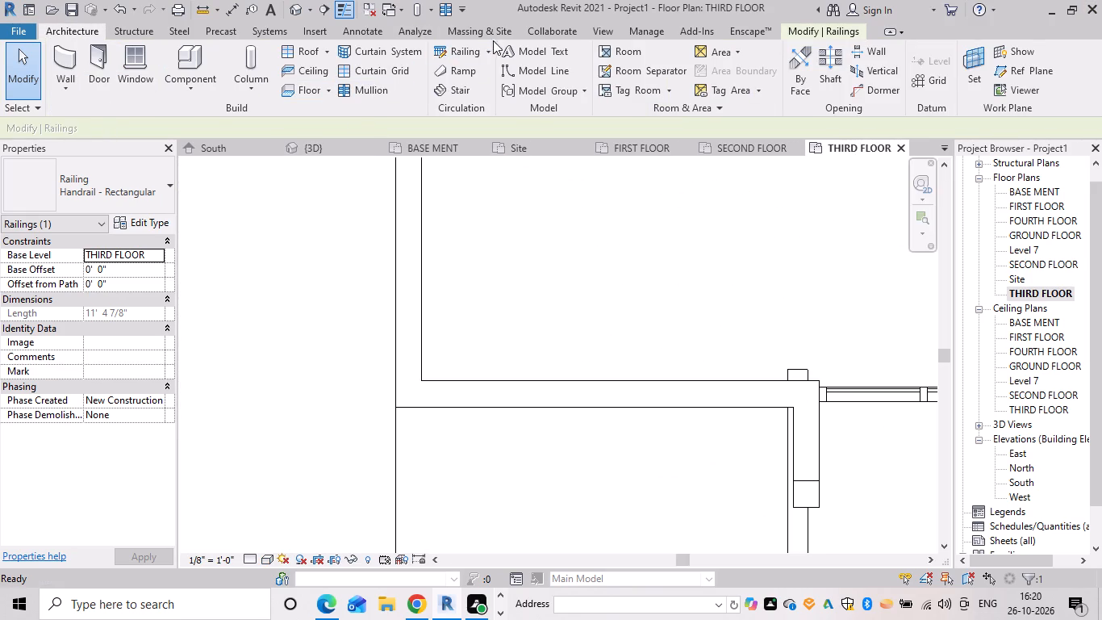
left_click(455, 48)
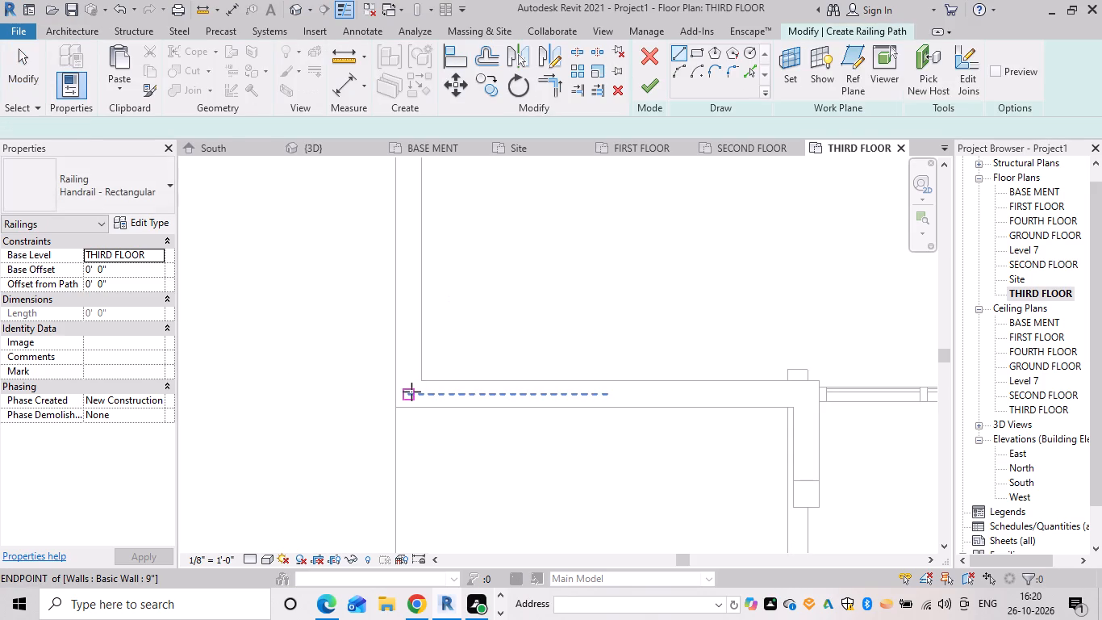
left_click_drag(411, 392, 423, 394)
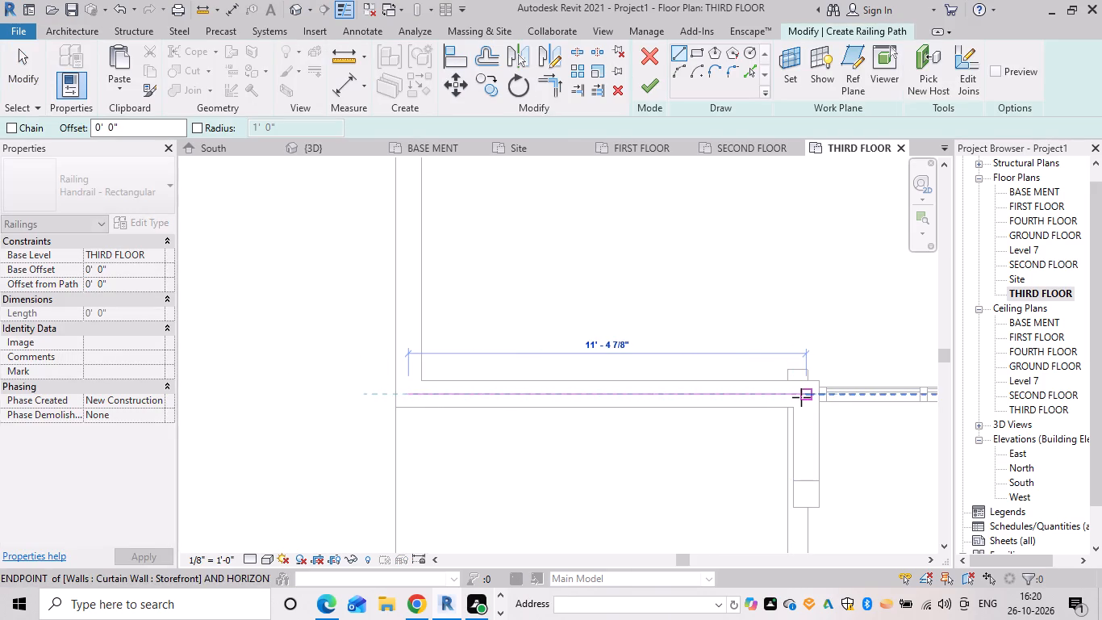
left_click(802, 396)
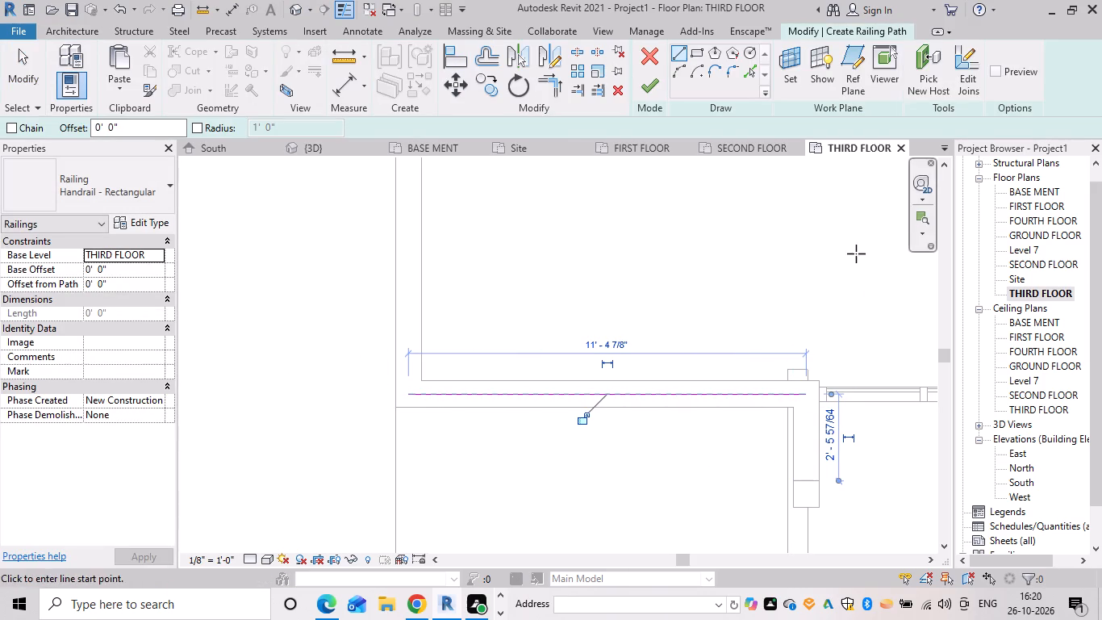
left_click(653, 80)
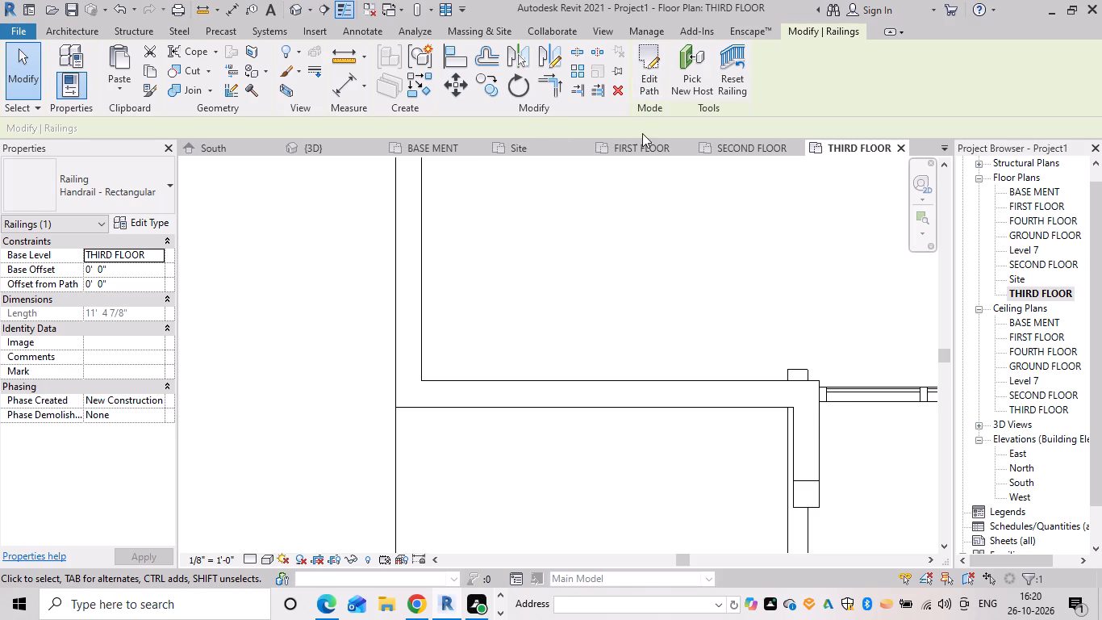
Examine the third-floor front wall and roof edge in the 3D view for the new railing.
left_click(315, 158)
left_click(328, 149)
scroll(370, 307, "up", 3)
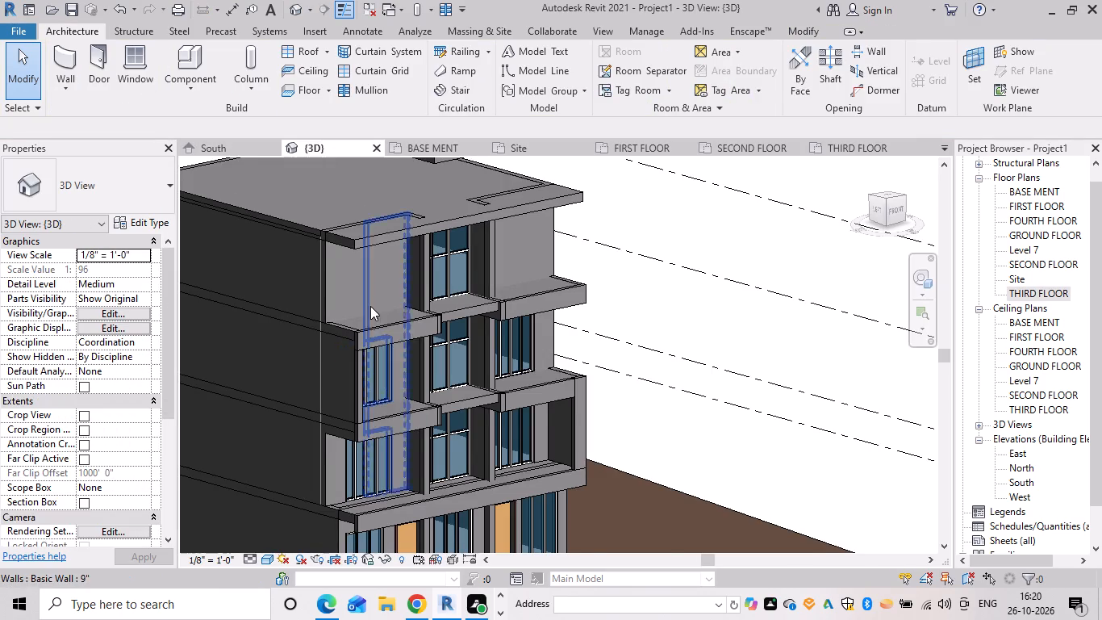
scroll(509, 291, "up", 1, "shift")
middle_click_drag(503, 283, 365, 96, "shift")
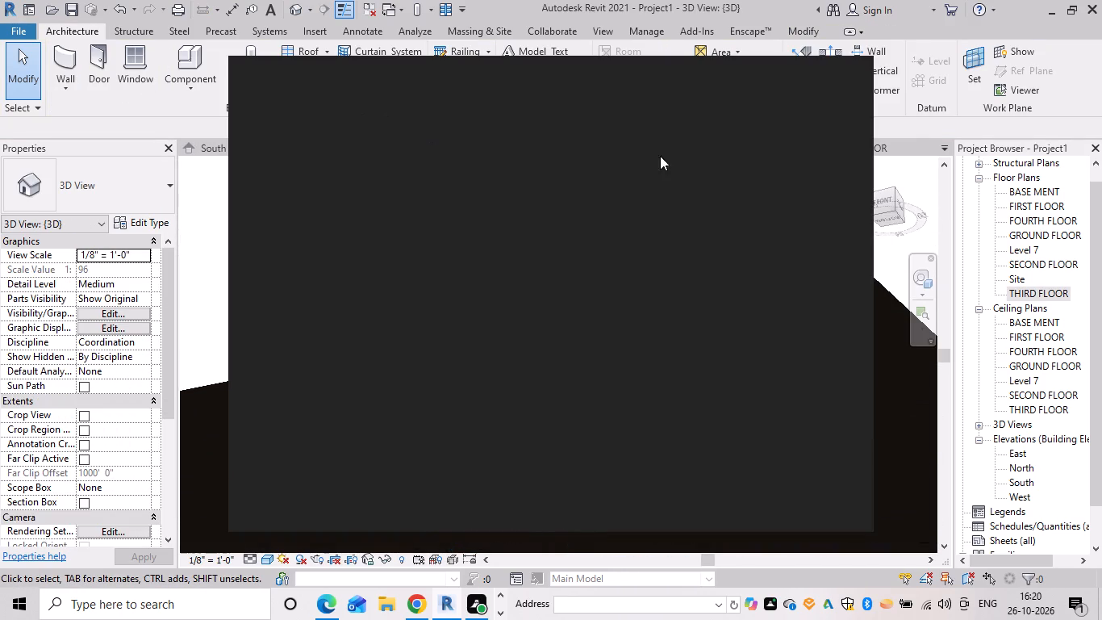
left_click(842, 73)
middle_click_drag(711, 264, 658, 372, "shift")
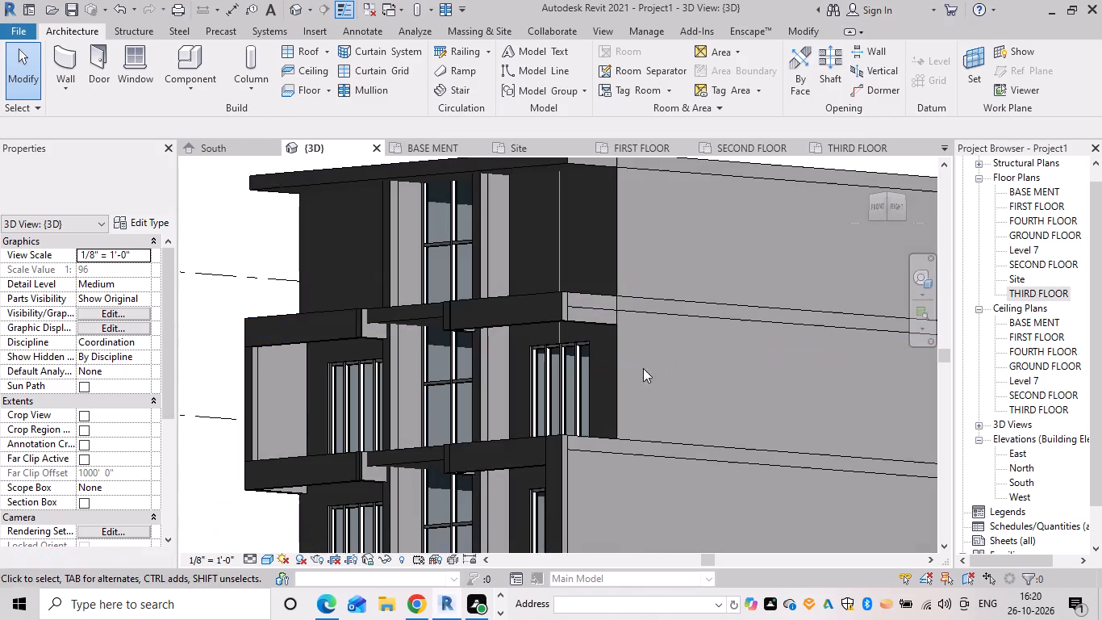
scroll(590, 276, "up", 4)
middle_click_drag(596, 269, 584, 420, "shift")
scroll(528, 387, "down", 4)
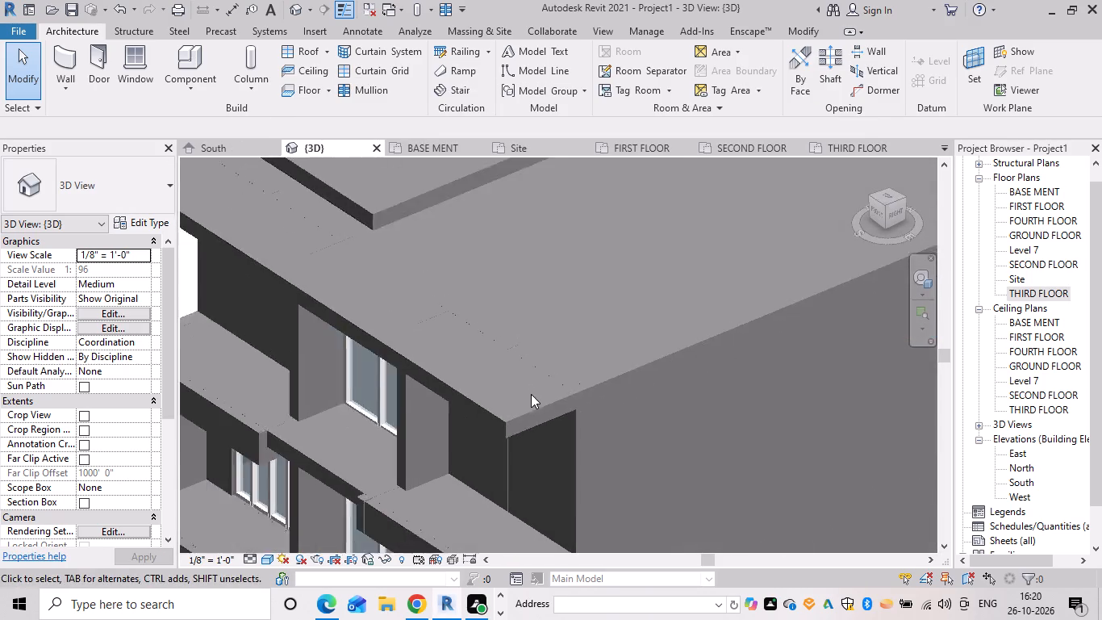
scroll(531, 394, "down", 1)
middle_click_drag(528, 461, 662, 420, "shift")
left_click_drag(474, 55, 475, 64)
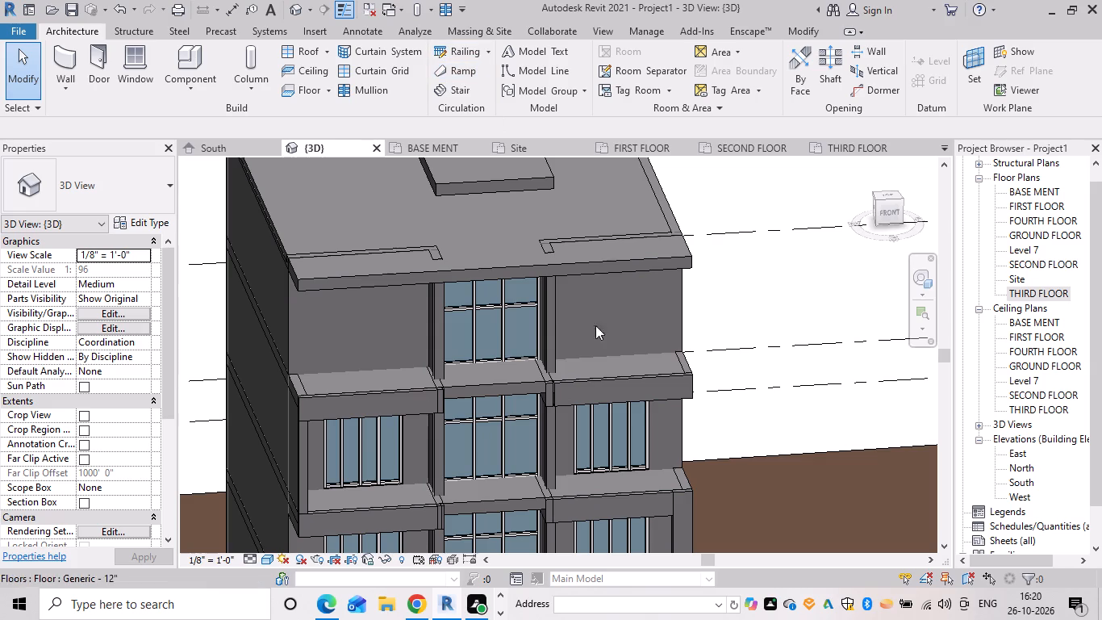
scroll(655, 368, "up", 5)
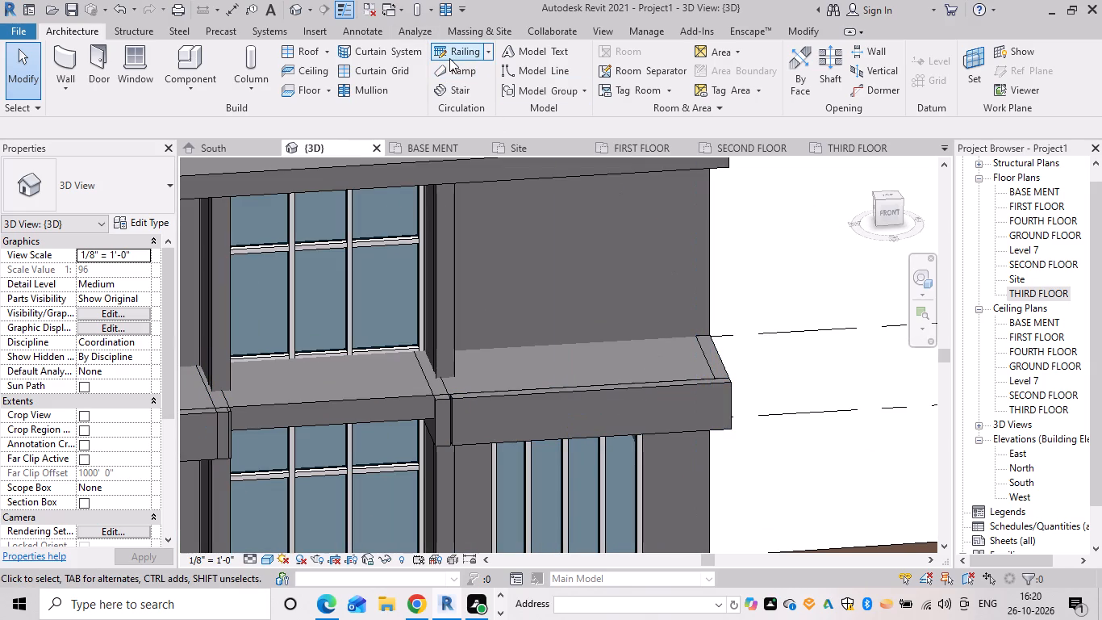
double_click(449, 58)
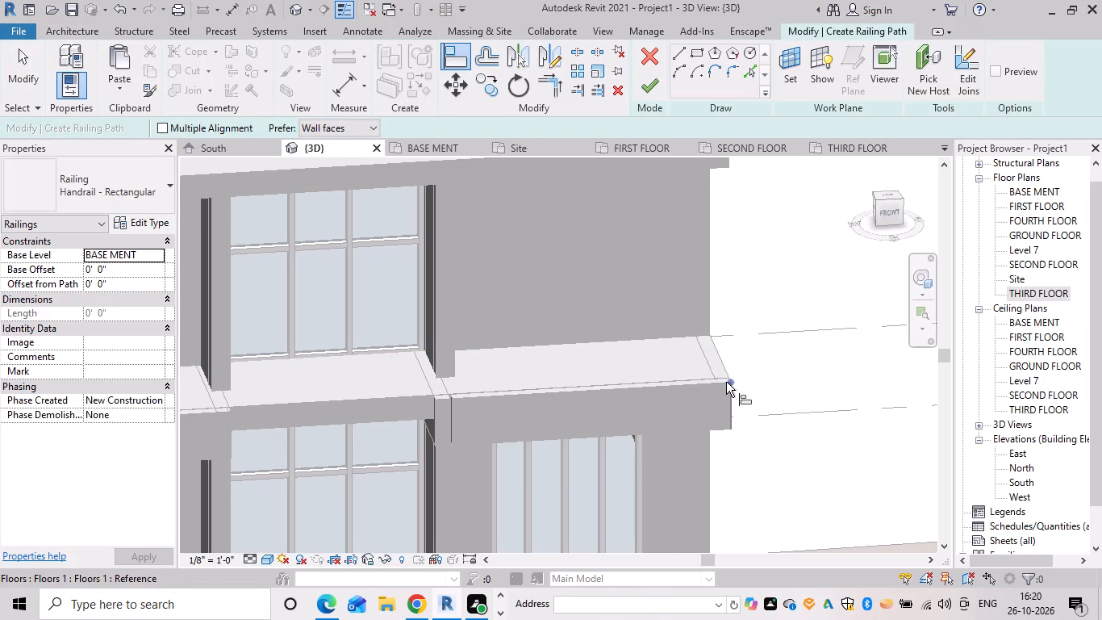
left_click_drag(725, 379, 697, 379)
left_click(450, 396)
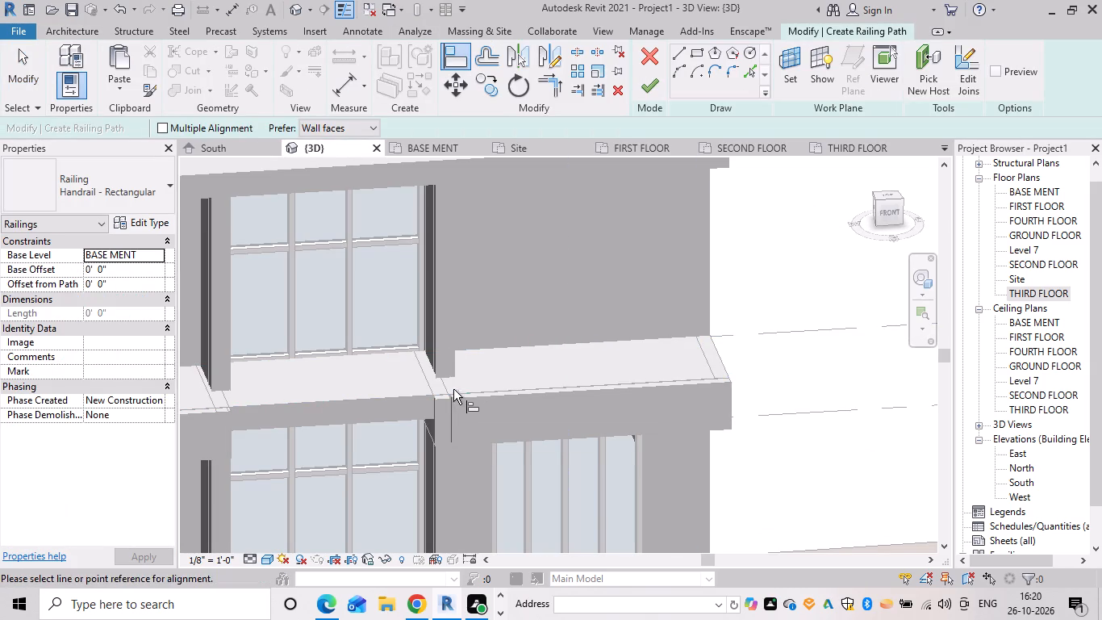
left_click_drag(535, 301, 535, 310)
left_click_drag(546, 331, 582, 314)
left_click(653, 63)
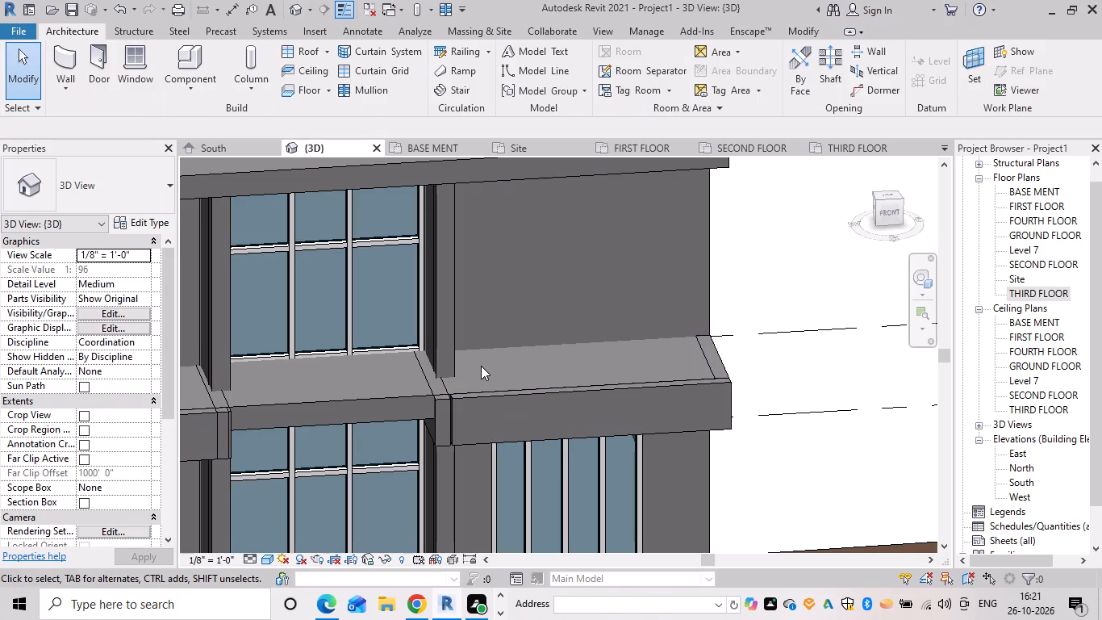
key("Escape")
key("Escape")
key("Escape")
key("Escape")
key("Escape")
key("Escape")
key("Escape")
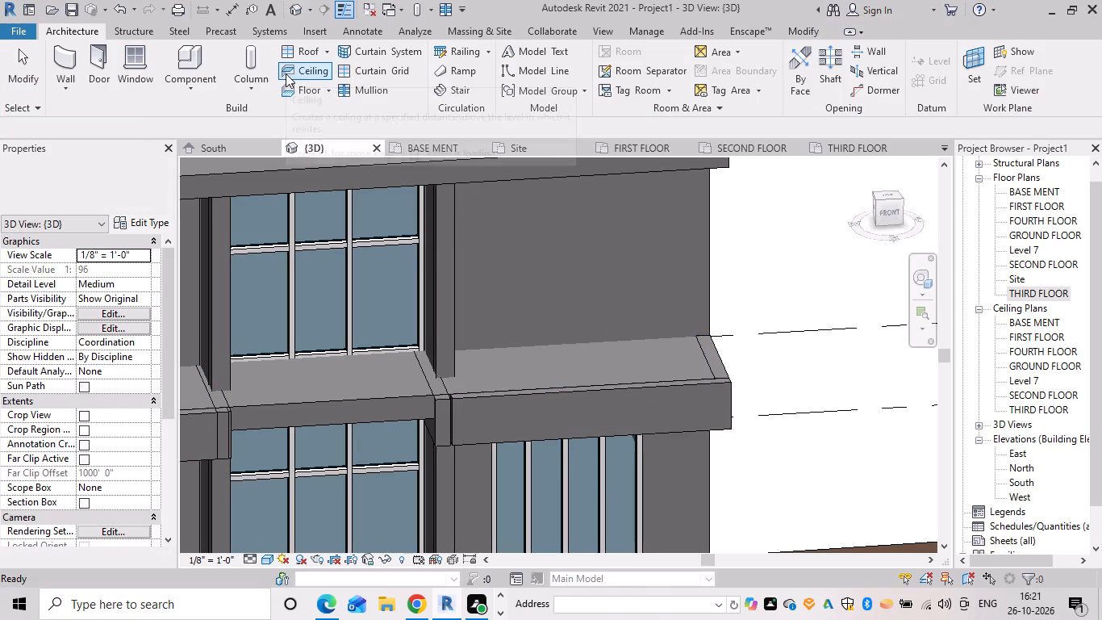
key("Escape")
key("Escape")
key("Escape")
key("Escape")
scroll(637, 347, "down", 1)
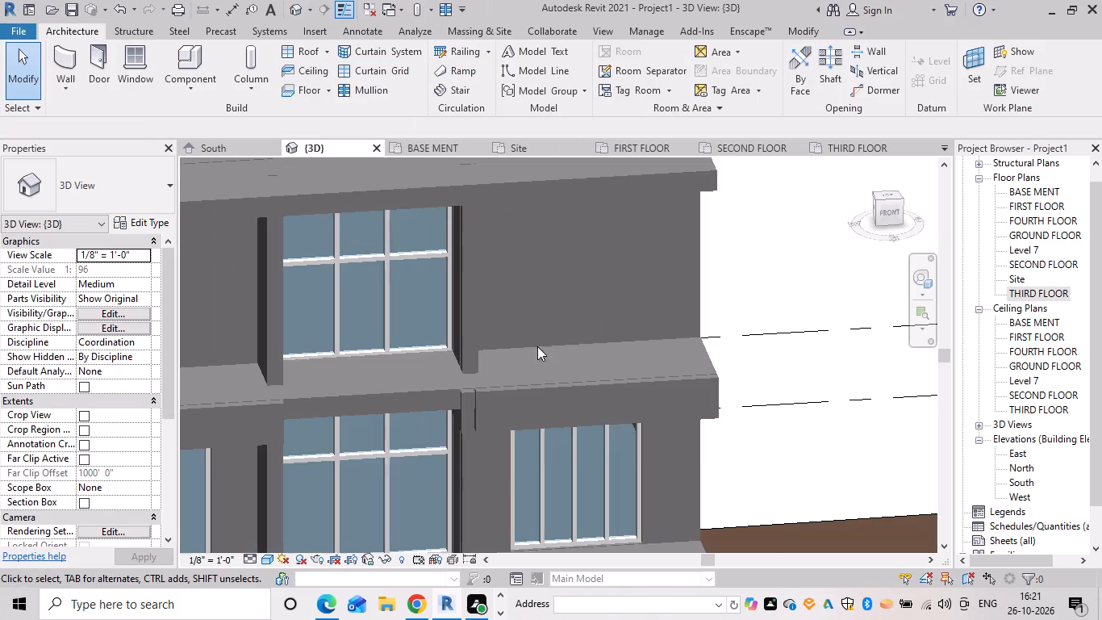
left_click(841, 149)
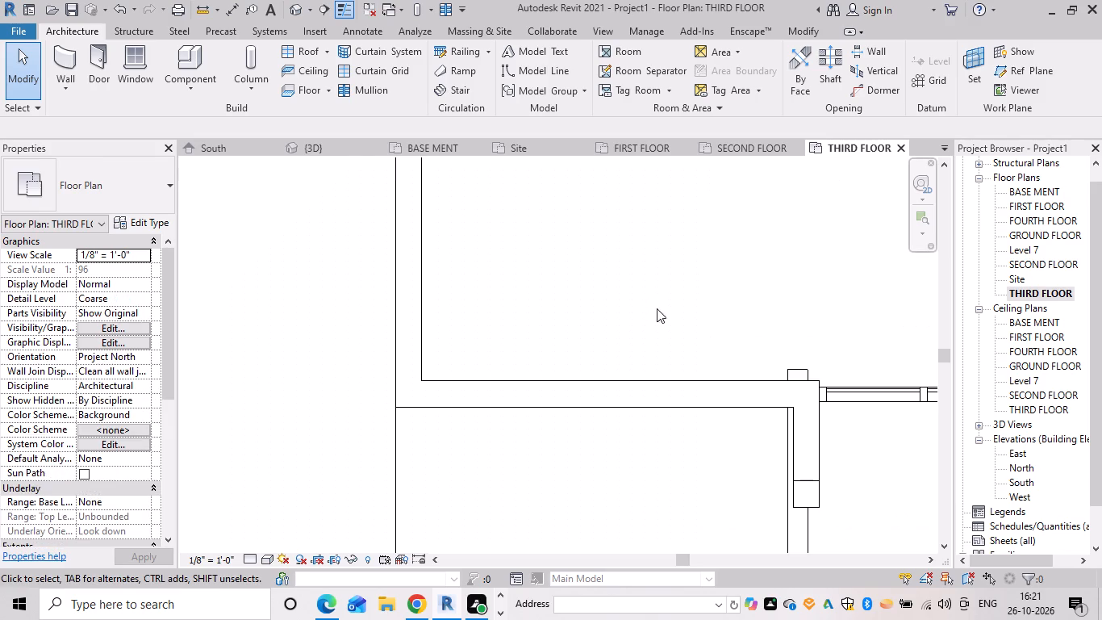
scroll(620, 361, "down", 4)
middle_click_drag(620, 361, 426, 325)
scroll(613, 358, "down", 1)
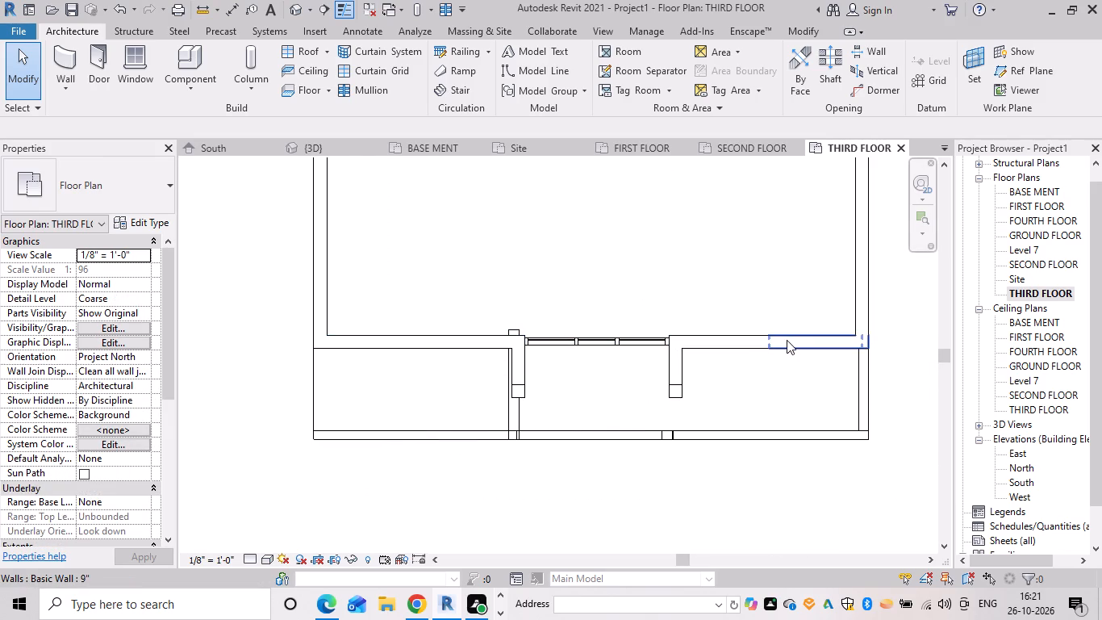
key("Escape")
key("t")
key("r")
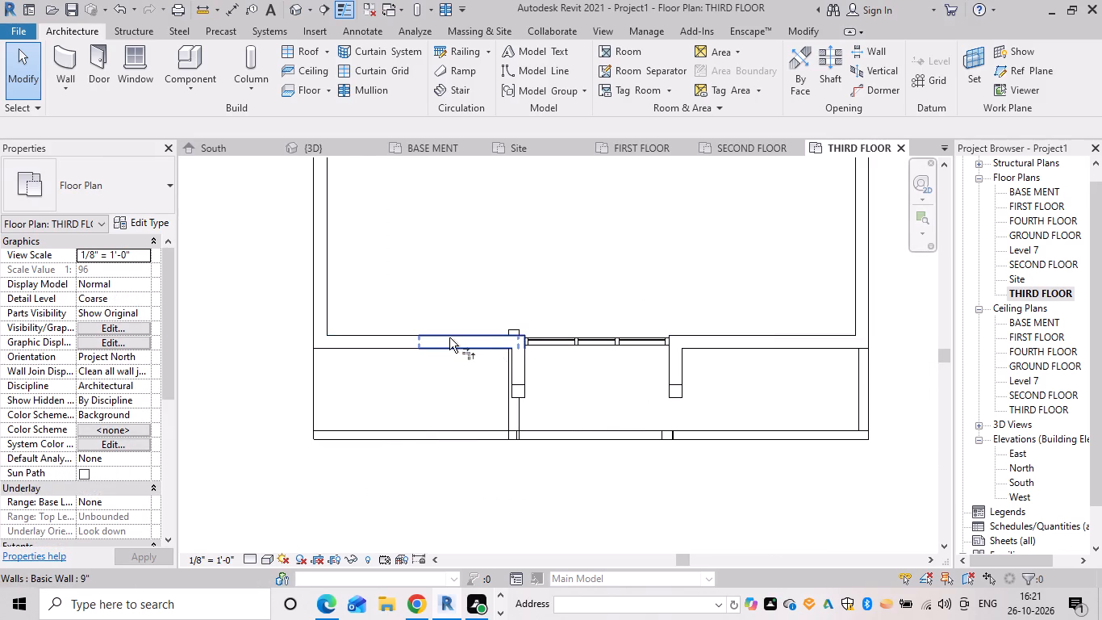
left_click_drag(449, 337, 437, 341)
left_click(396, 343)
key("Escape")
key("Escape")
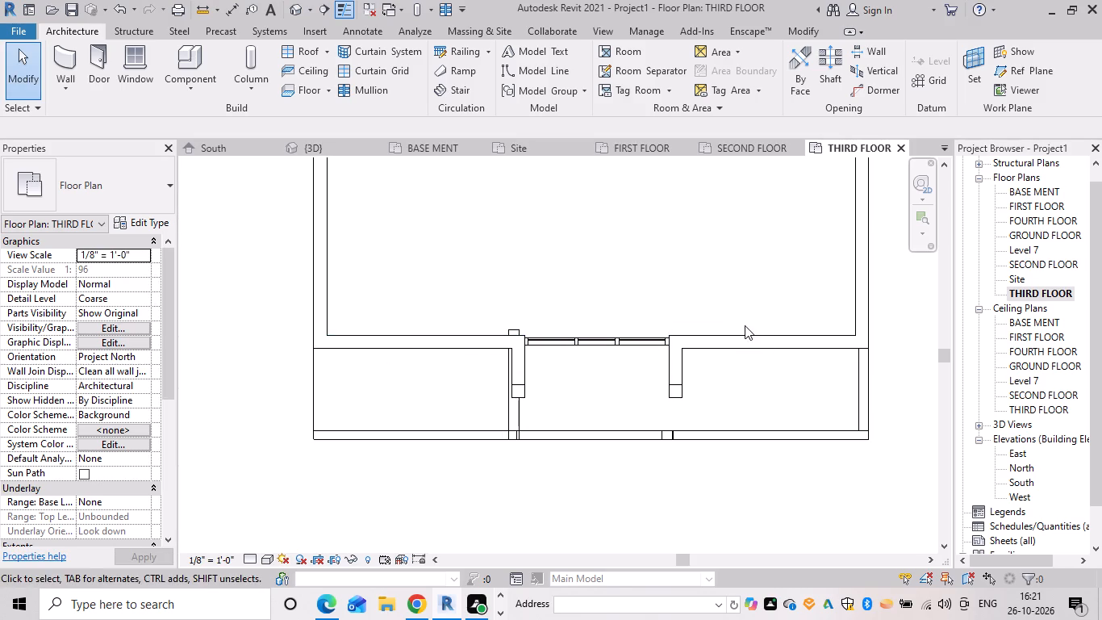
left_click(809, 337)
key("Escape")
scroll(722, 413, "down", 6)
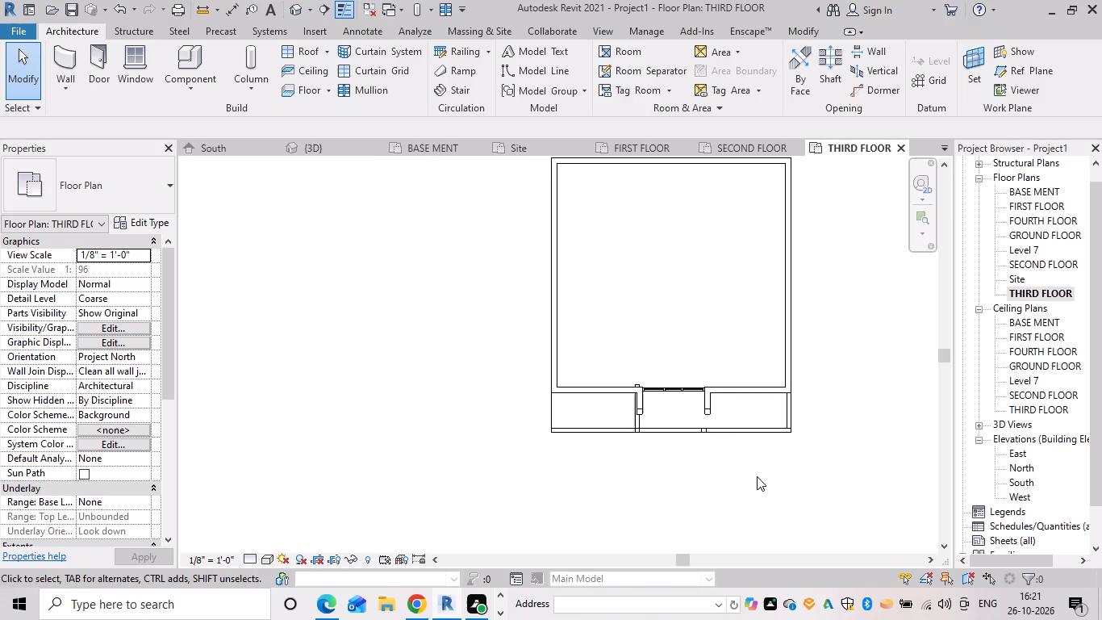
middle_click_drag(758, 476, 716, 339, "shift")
In the 3D view, temporarily hide the front wall segment at the west corner that covers the third-floor railings.
left_click(337, 150)
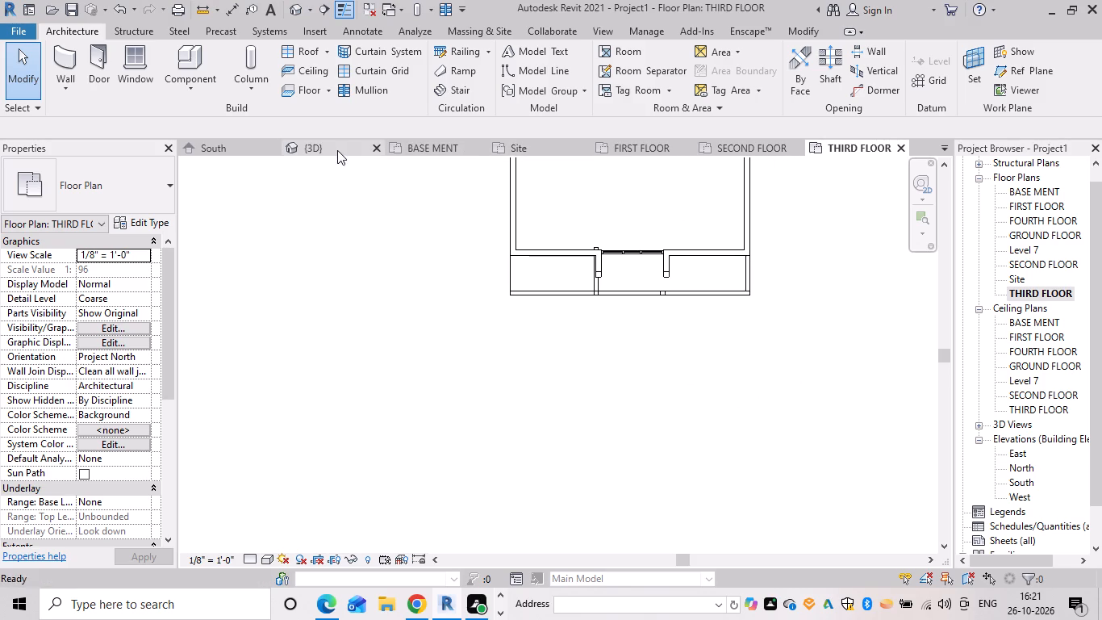
scroll(559, 348, "down", 5)
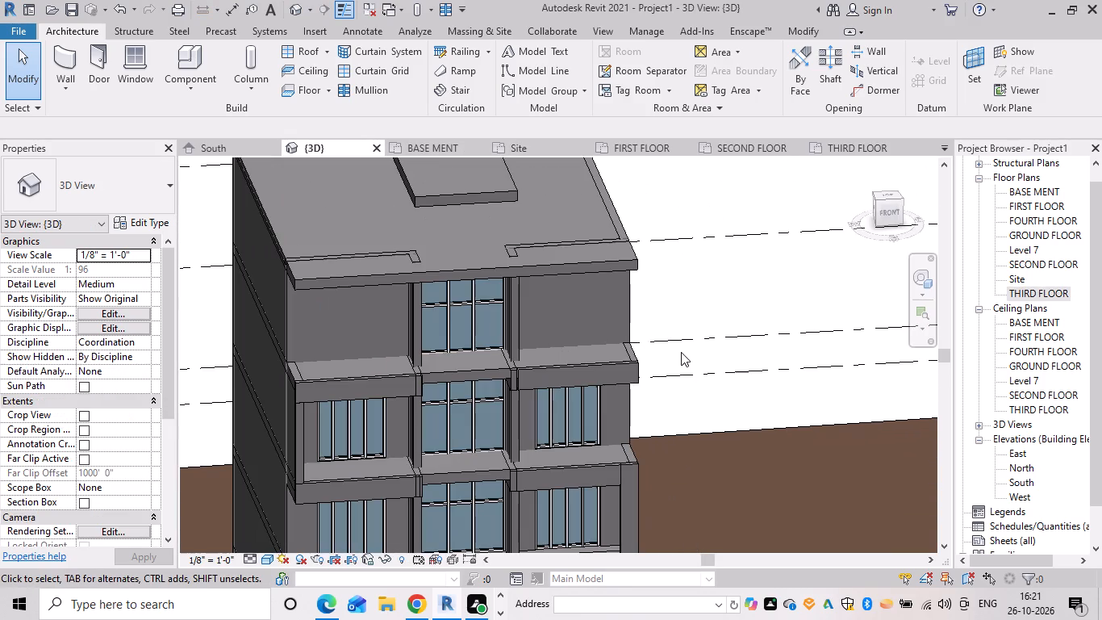
middle_click_drag(676, 344, 795, 275, "shift")
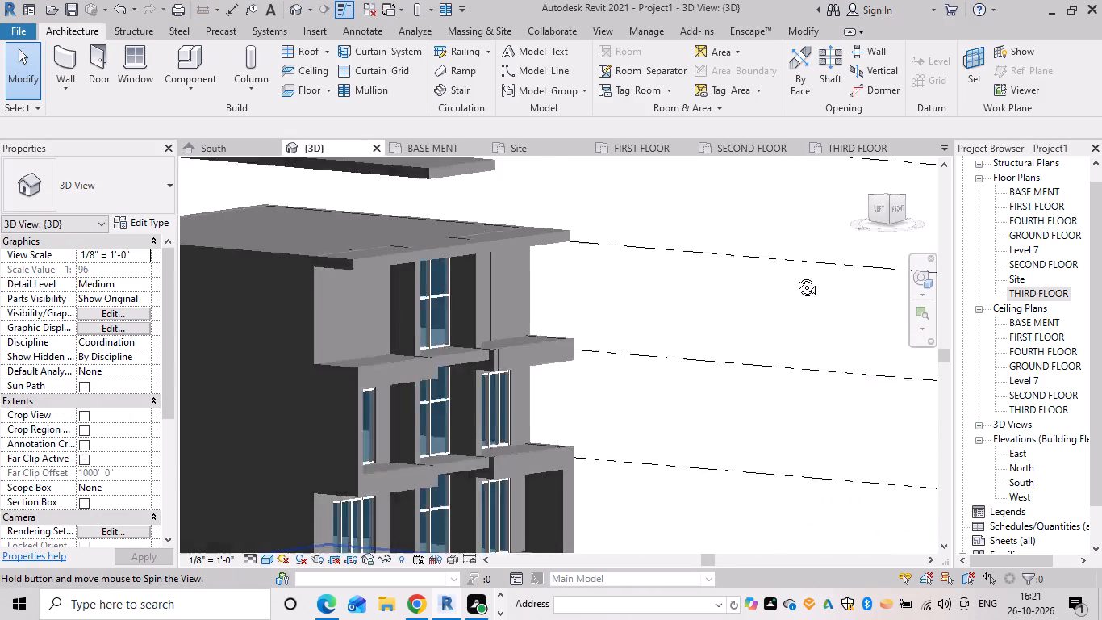
middle_click_drag(795, 275, 792, 277, "shift")
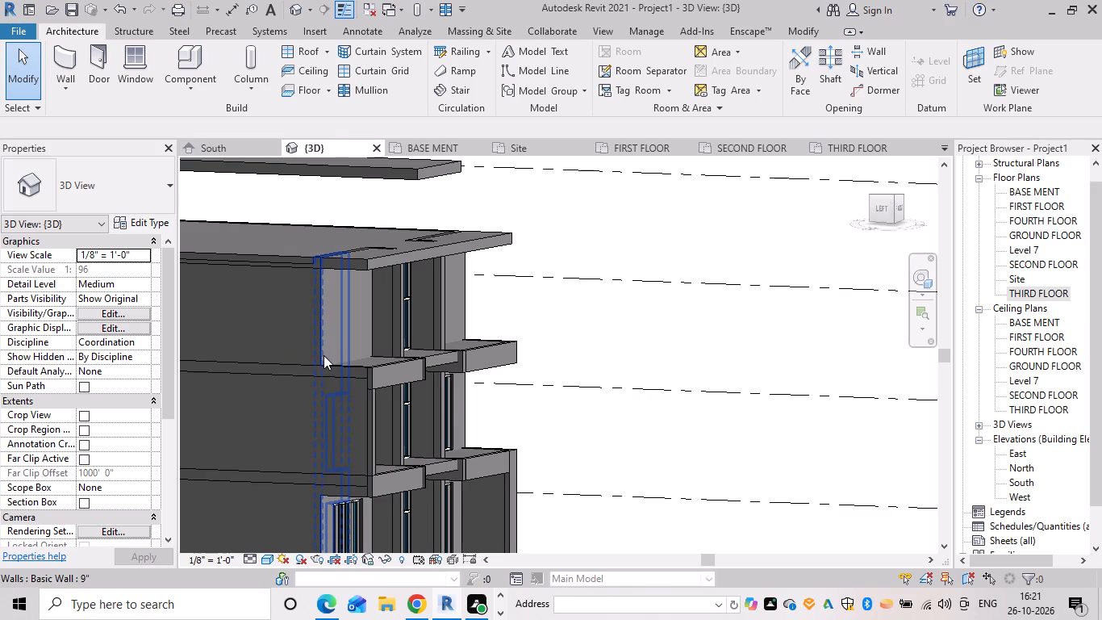
left_click(324, 355)
middle_click_drag(378, 357, 287, 368, "shift")
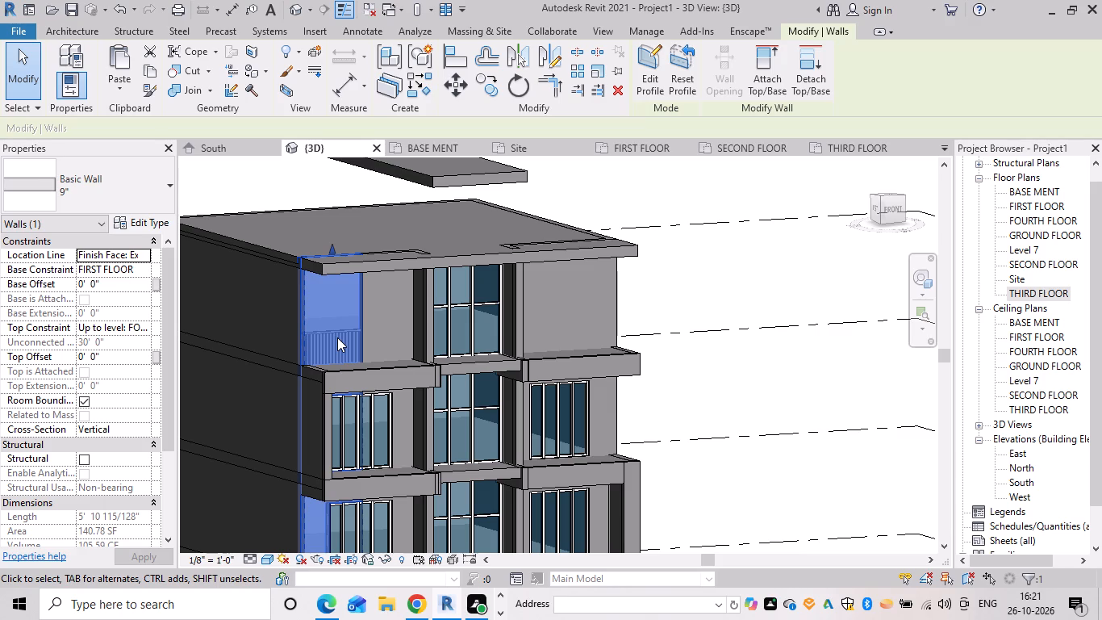
type("hh")
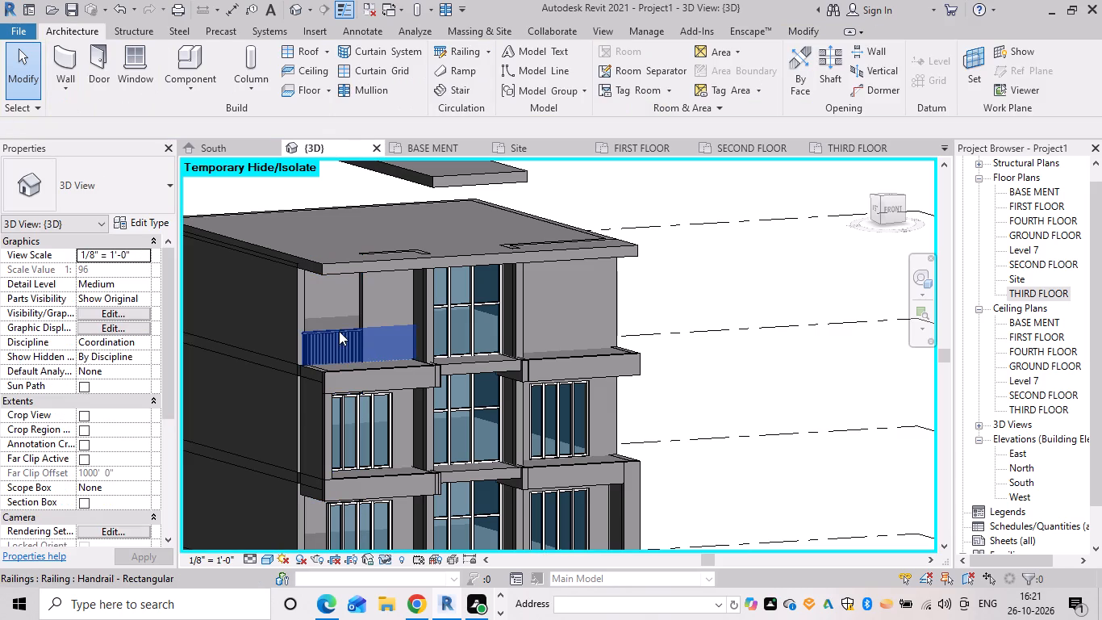
Delete the overlapping Handrail - Rectangular railings along the third-floor front wall west of the storefront.
left_click_drag(336, 330, 337, 338)
key("Delete")
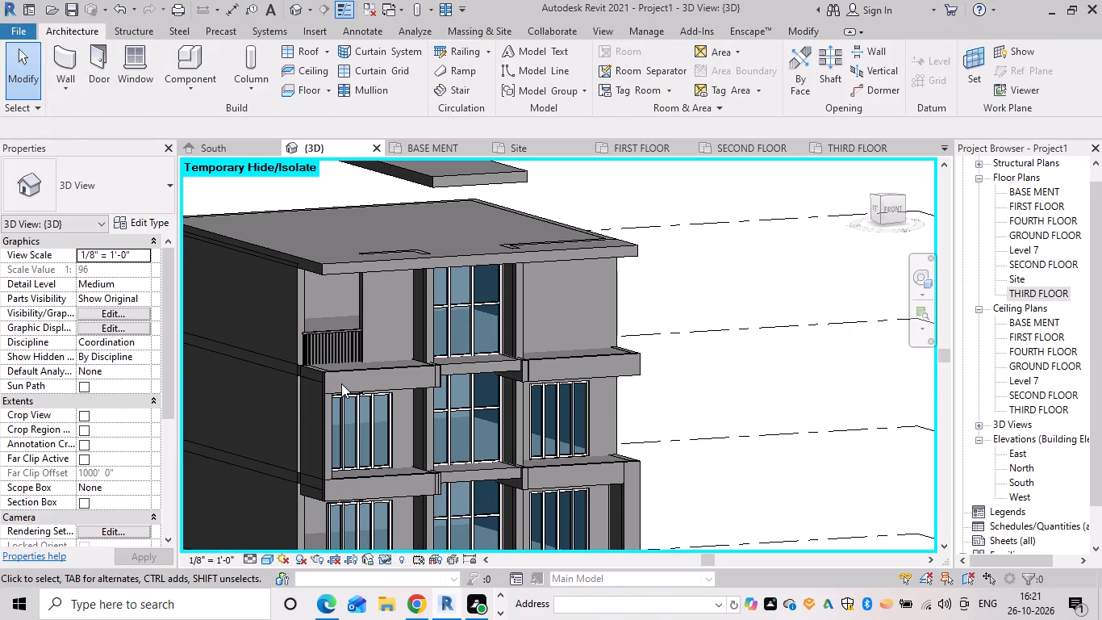
left_click(332, 341)
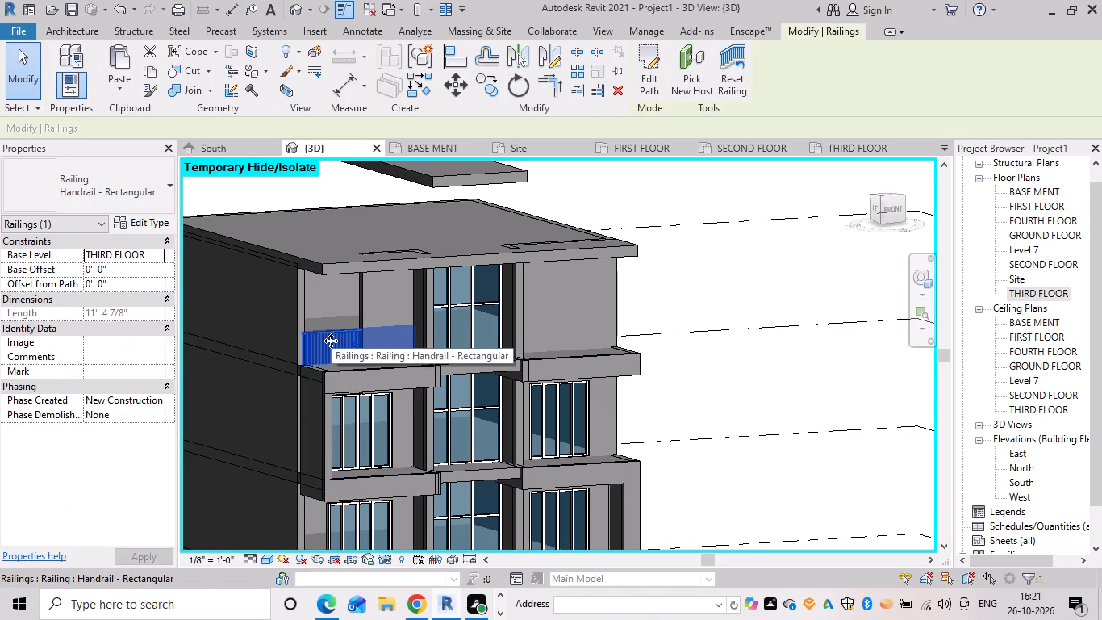
key("Delete")
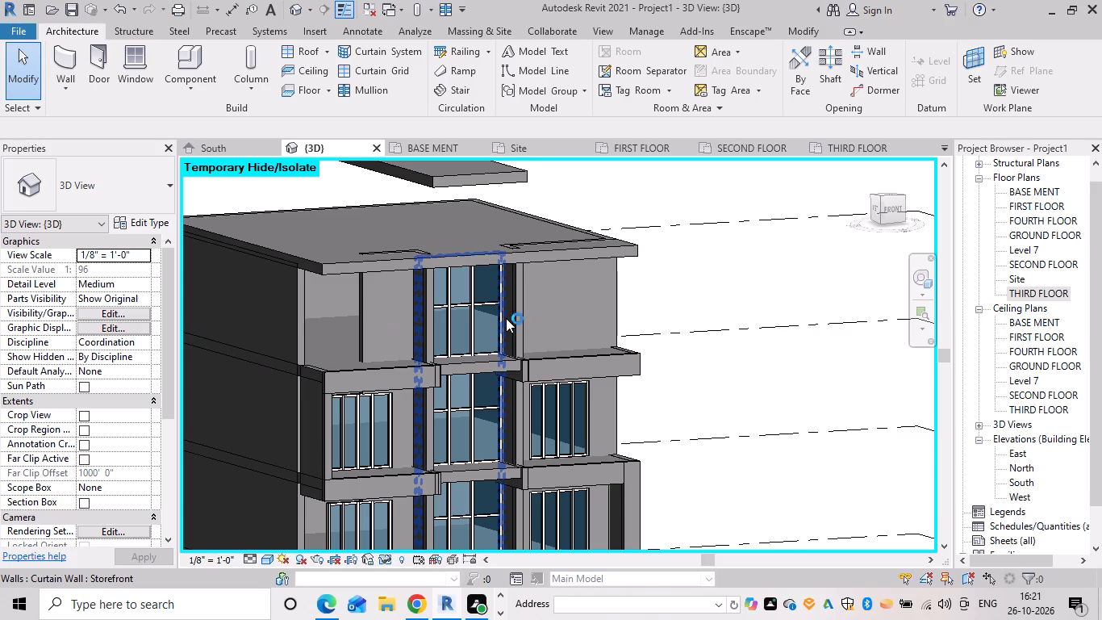
key("ctrl+z")
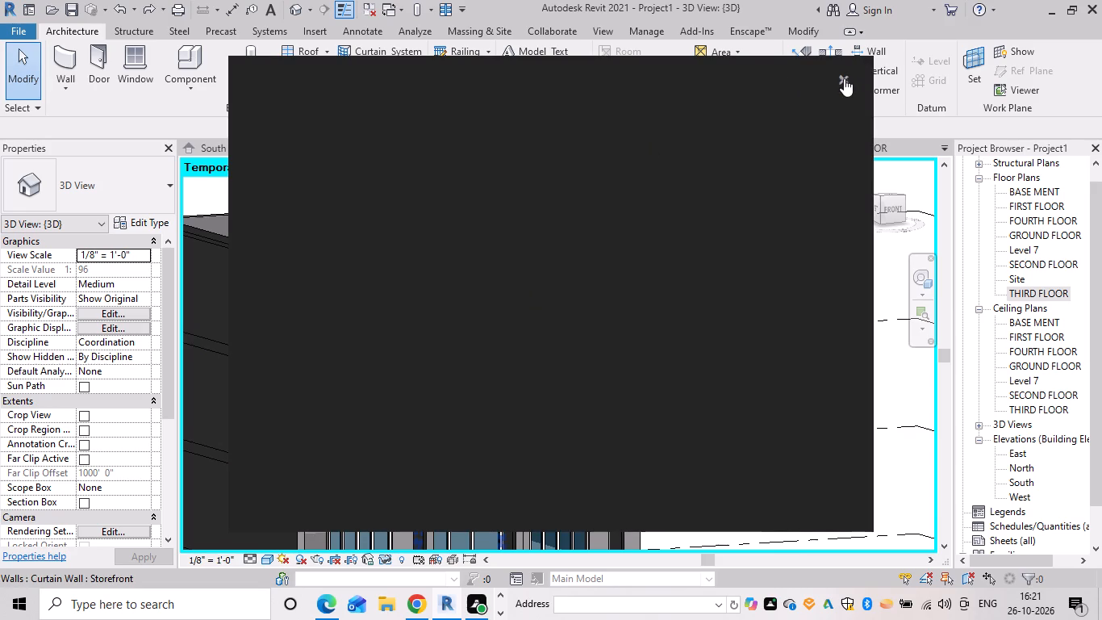
left_click(843, 77)
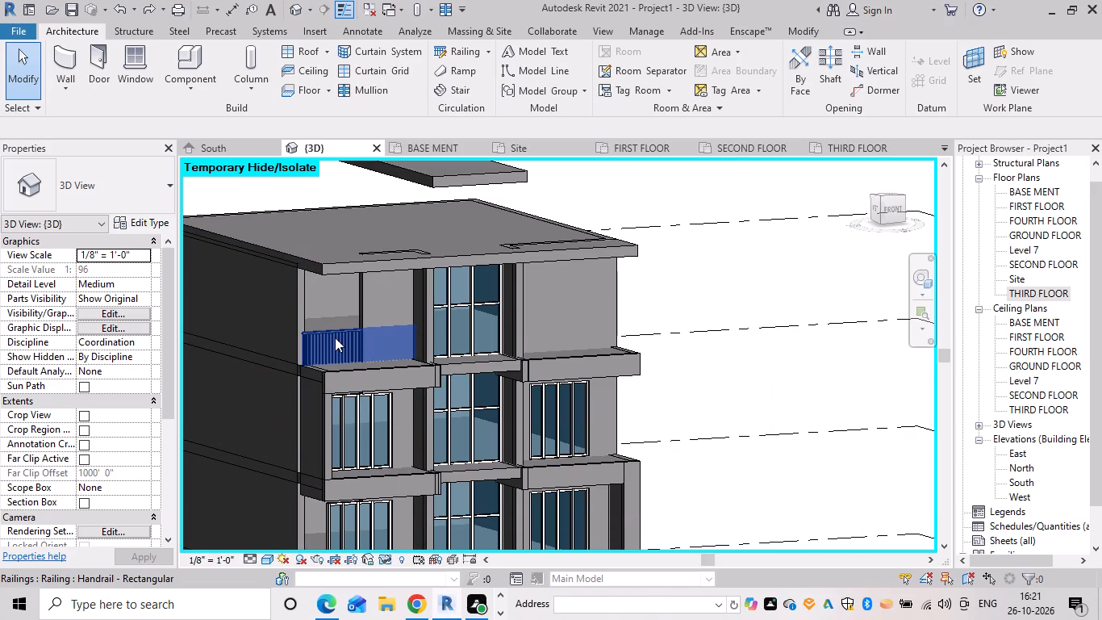
left_click(335, 337)
key("Delete")
Reset the temporary hide in the 3D view to bring back the hidden front wall segment.
type("hr")
type("hh")
type("hr")
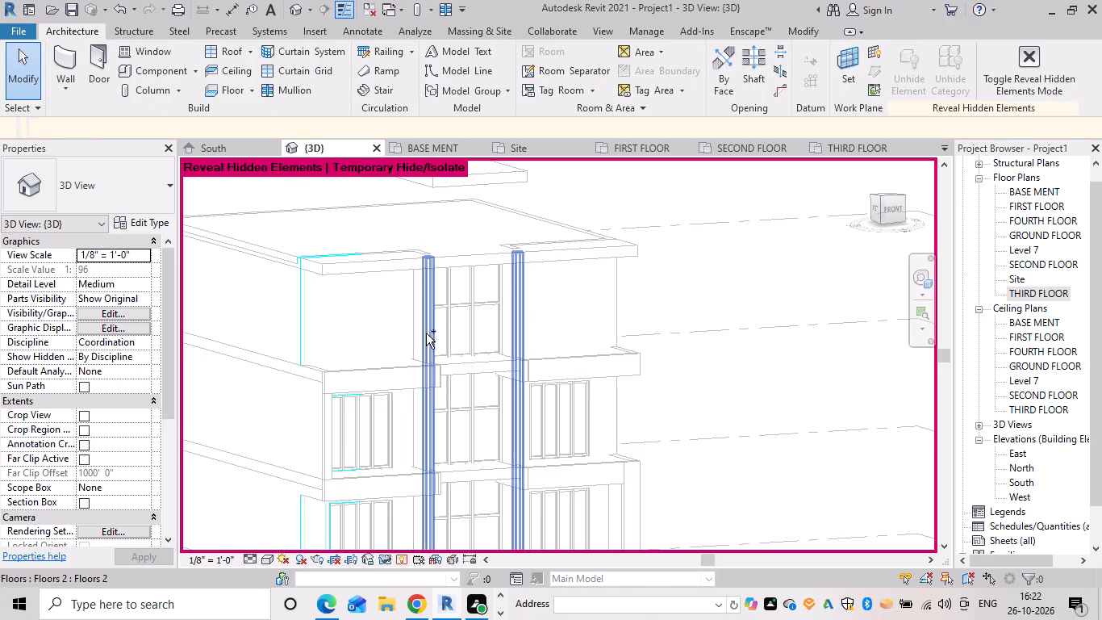
key("ctrl+z")
key("h")
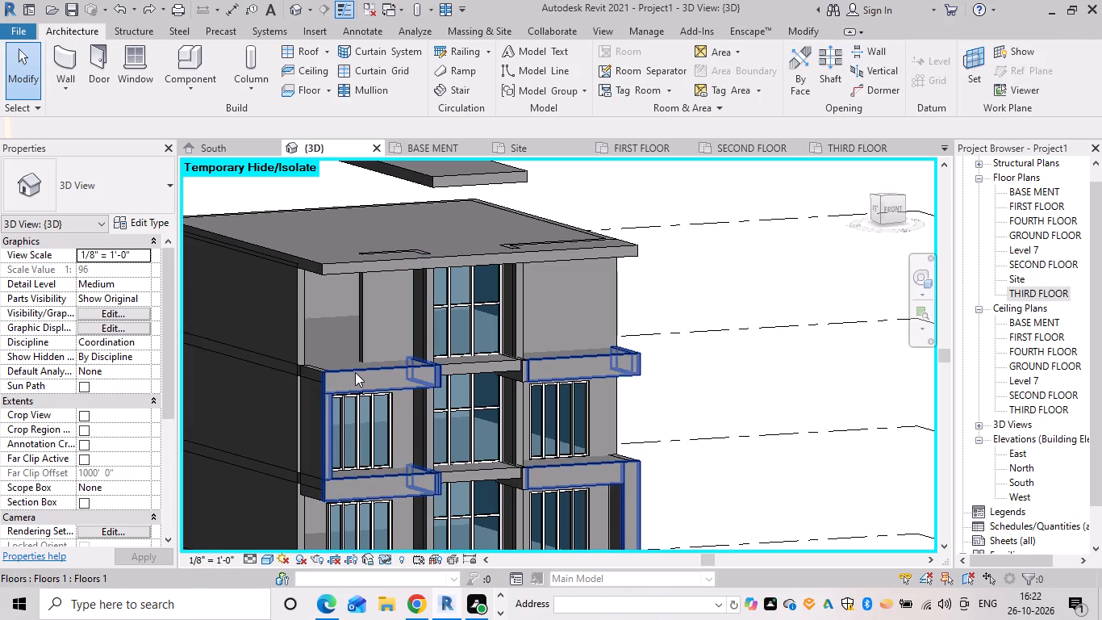
key("r")
key("Escape")
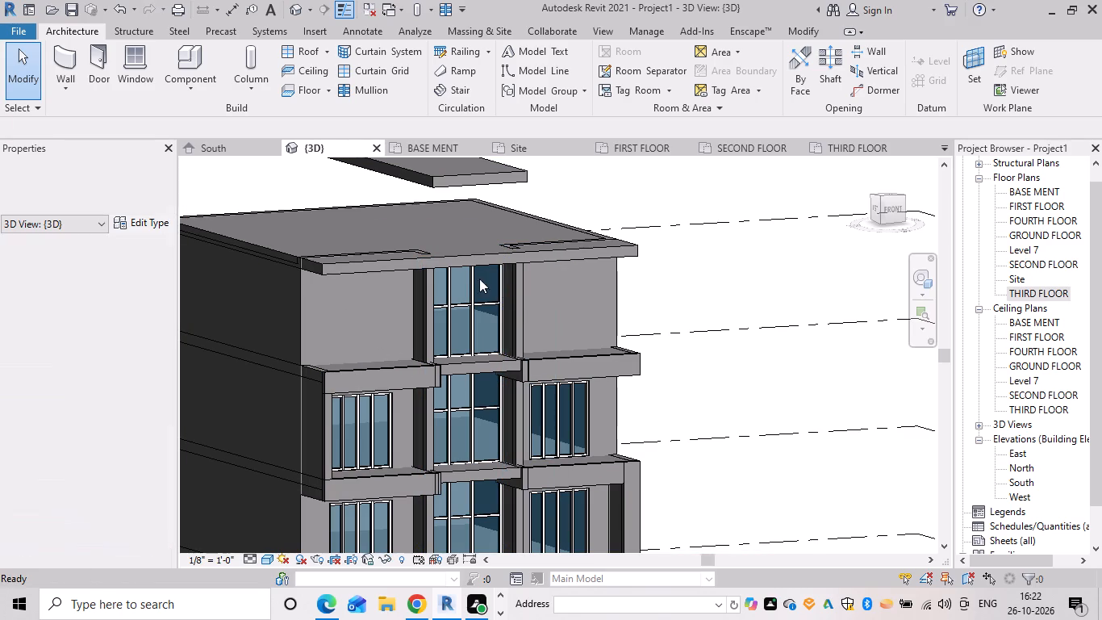
On THIRD FLOOR, sketch a Handrail - Rectangular railing path about 11'-3" long along the balcony's front edge strip, eastward from the west corner.
left_click(843, 147)
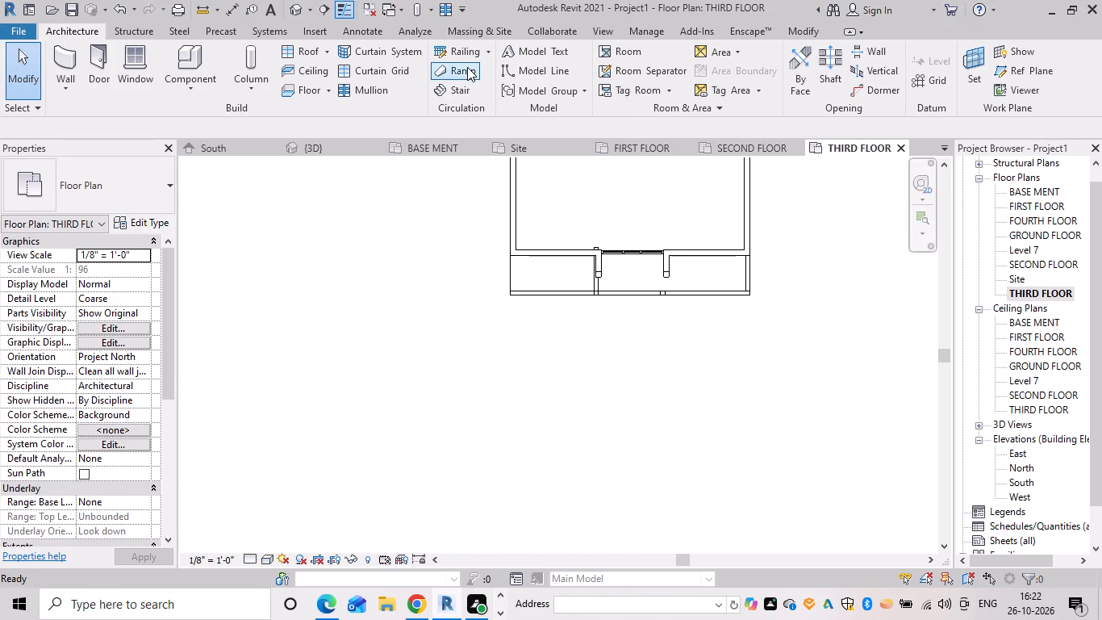
left_click_drag(467, 47, 467, 57)
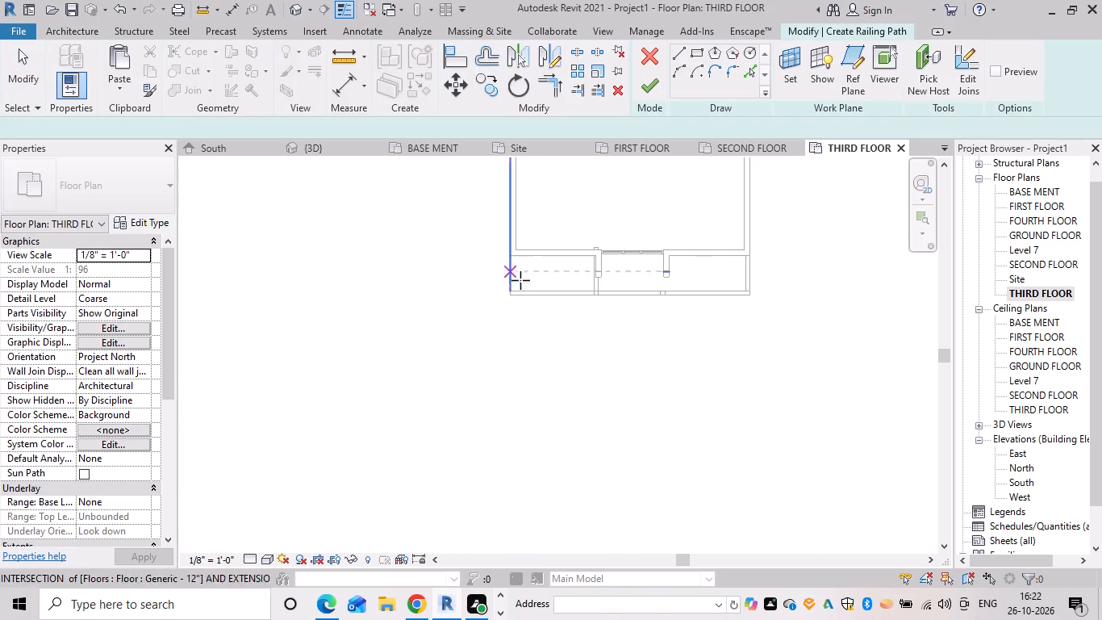
scroll(544, 302, "up", 6)
scroll(472, 273, "up", 3)
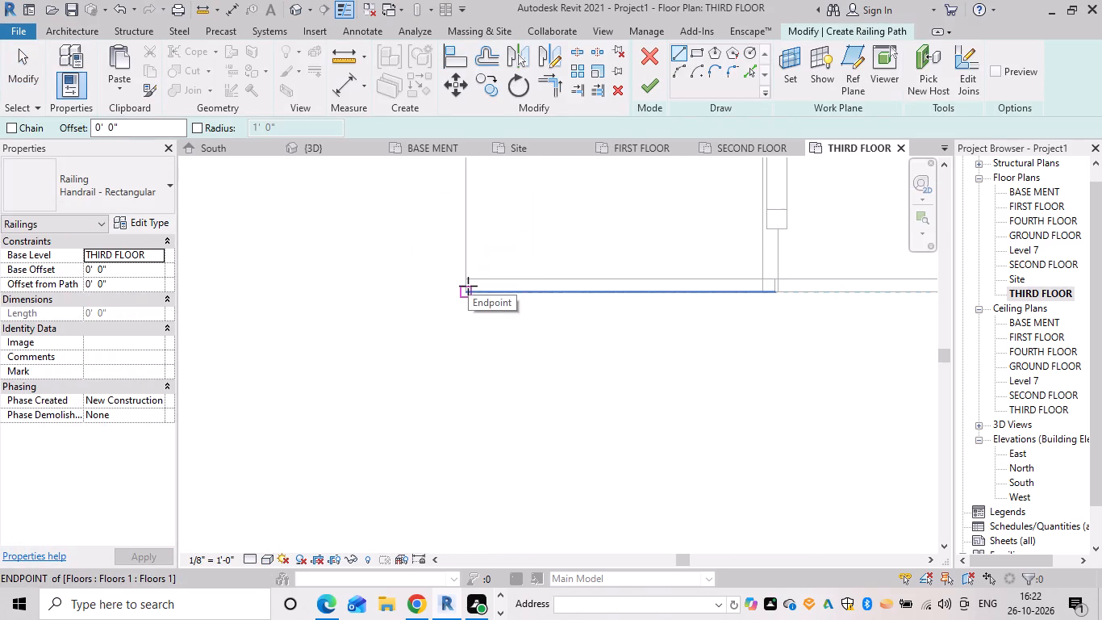
scroll(466, 283, "up", 5)
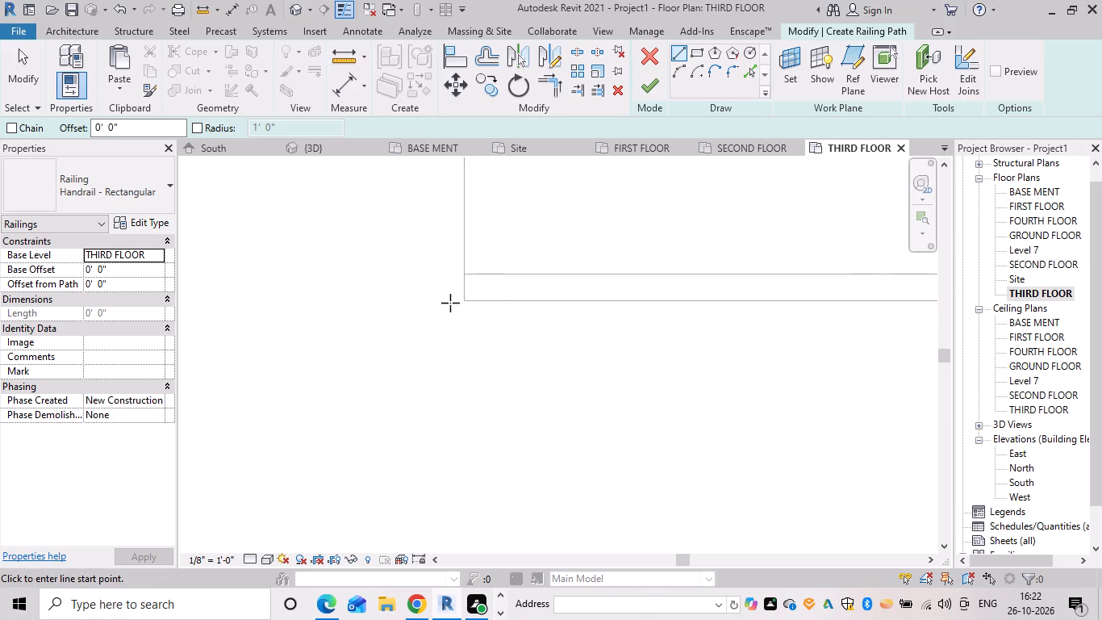
left_click_drag(465, 288, 510, 295)
middle_click_drag(653, 297, 240, 302)
scroll(312, 295, "up", 1)
scroll(339, 308, "down", 4)
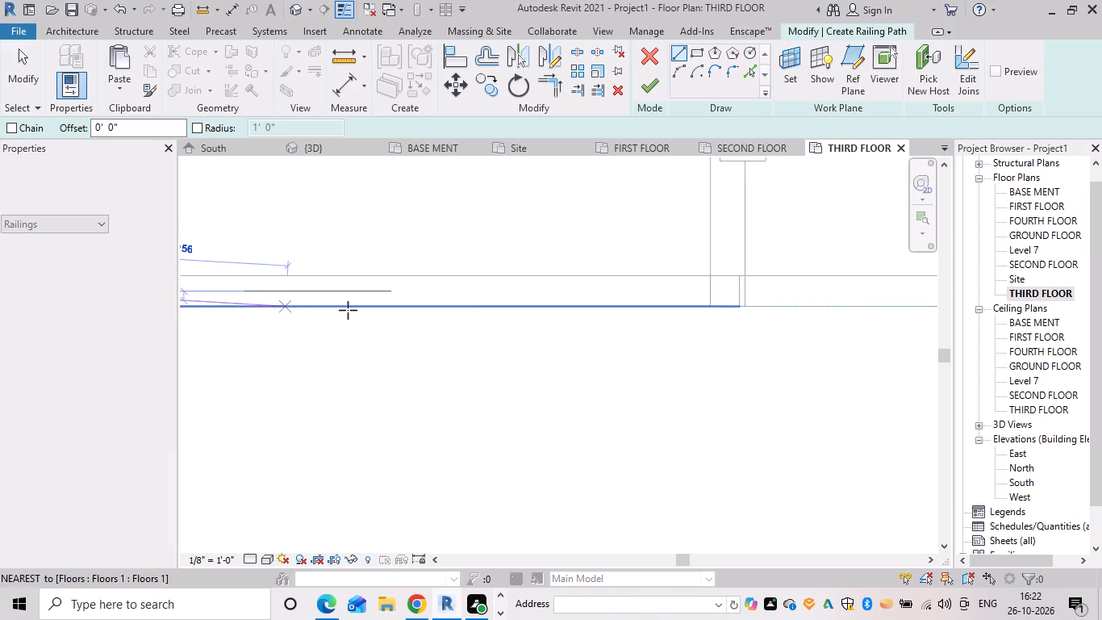
scroll(348, 310, "down", 1)
scroll(527, 299, "up", 4)
left_click(529, 297)
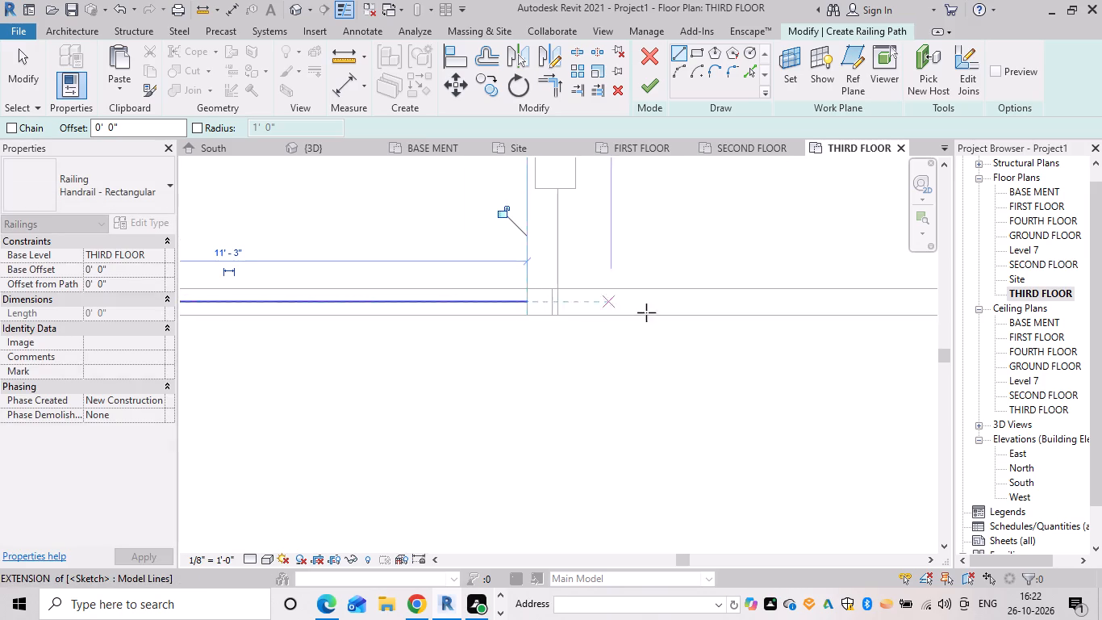
Finish the railing sketch on the balcony's western front edge and check the railing in the 3D view.
scroll(738, 323, "down", 4)
middle_click_drag(735, 323, 311, 321)
left_click(655, 86)
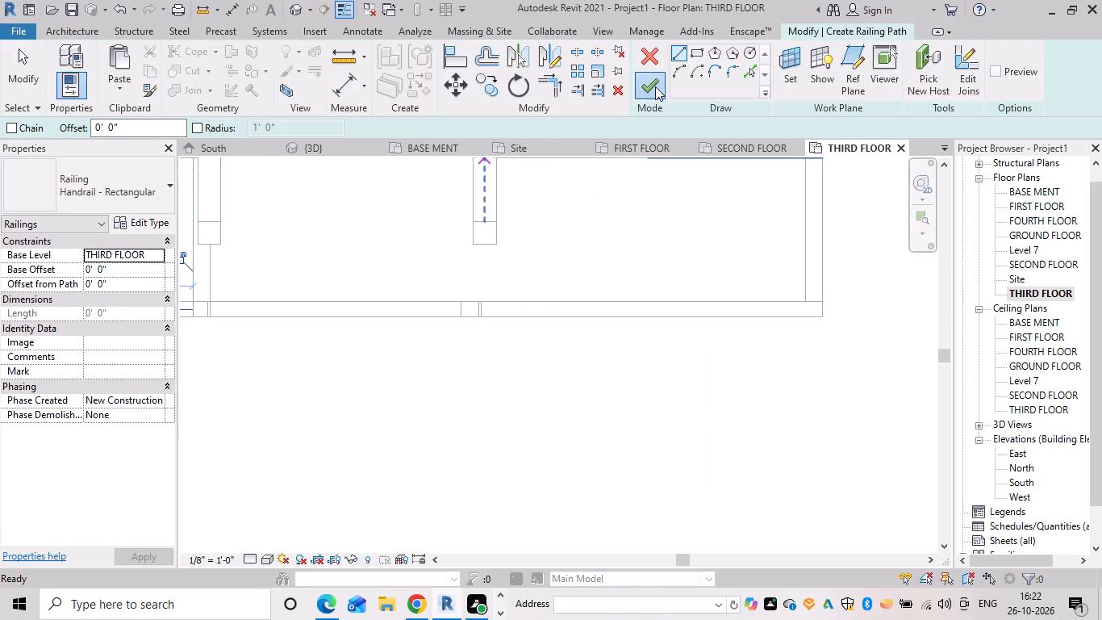
left_click(349, 145)
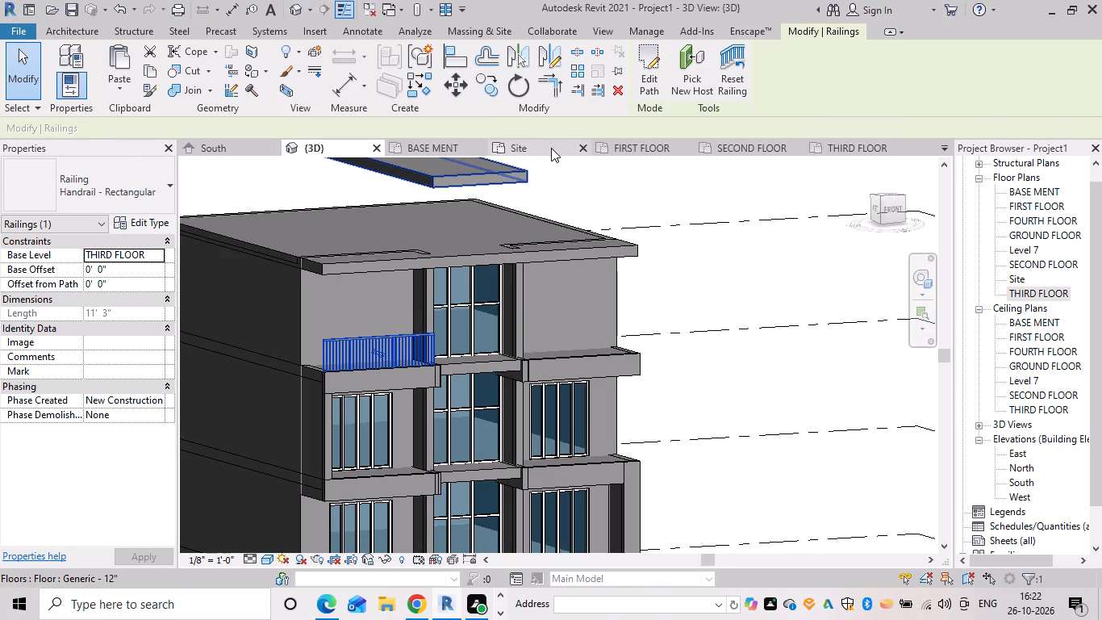
On THIRD FLOOR, sketch a new railing path: 4'-9" along the balcony's east edge and about 10'-11 1/2" along the front edge east of the storefront.
left_click(836, 150)
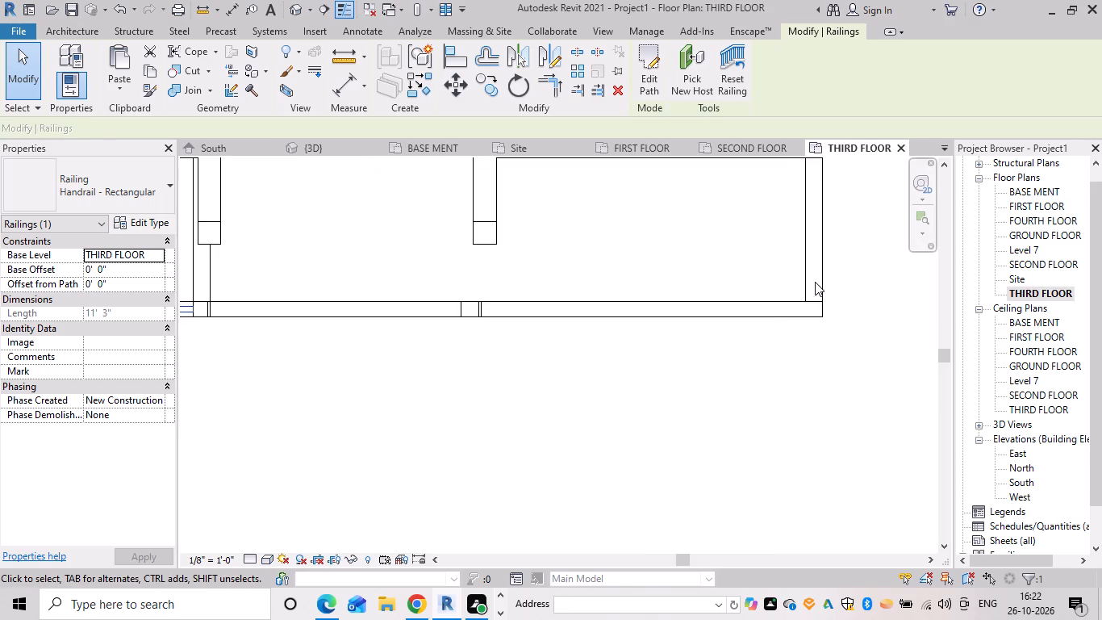
scroll(541, 298, "down", 5)
middle_click_drag(486, 348, 654, 355)
key("Escape")
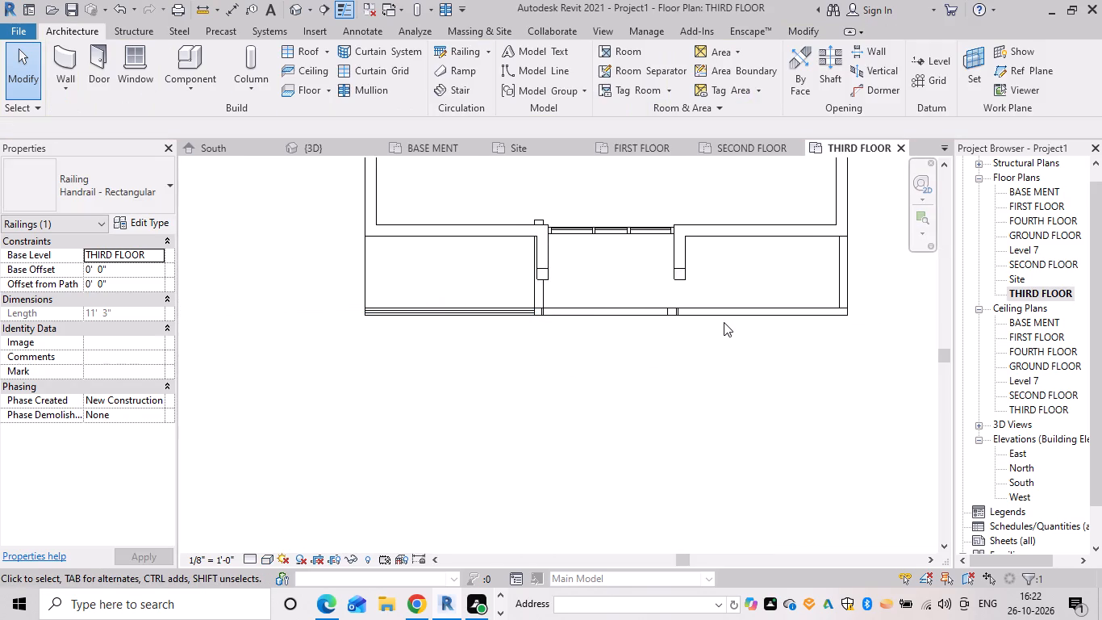
left_click(468, 53)
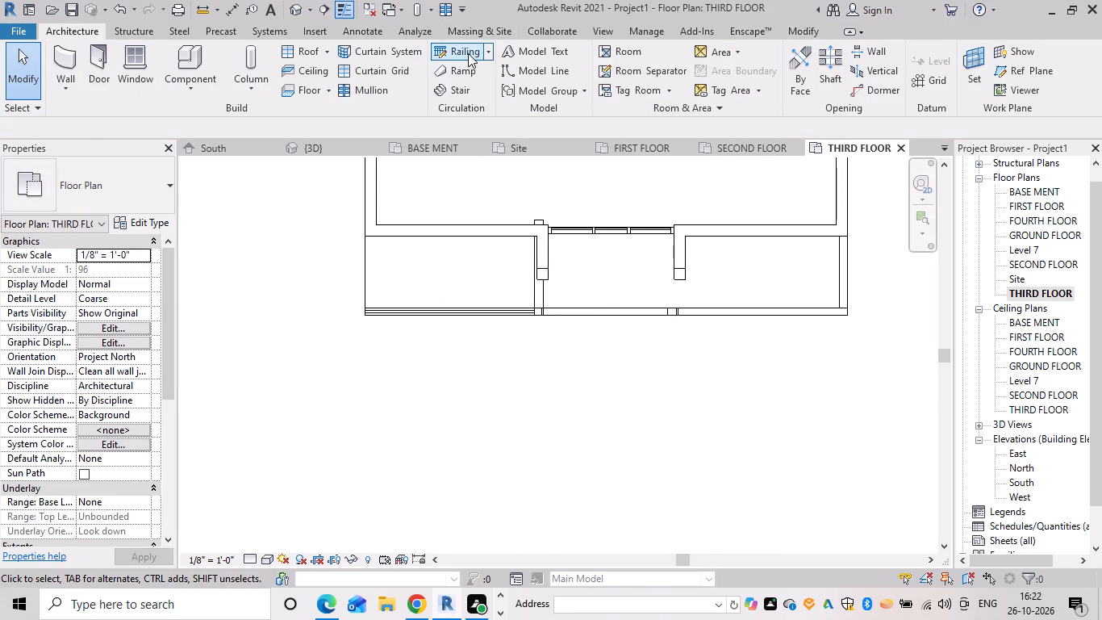
scroll(833, 262, "up", 5)
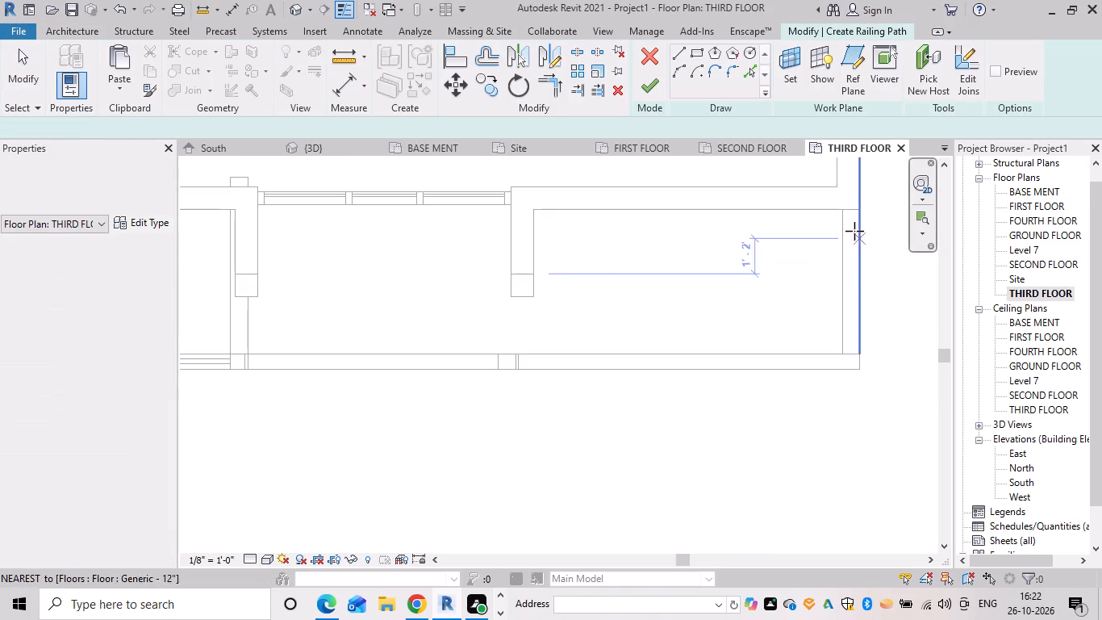
left_click(852, 207)
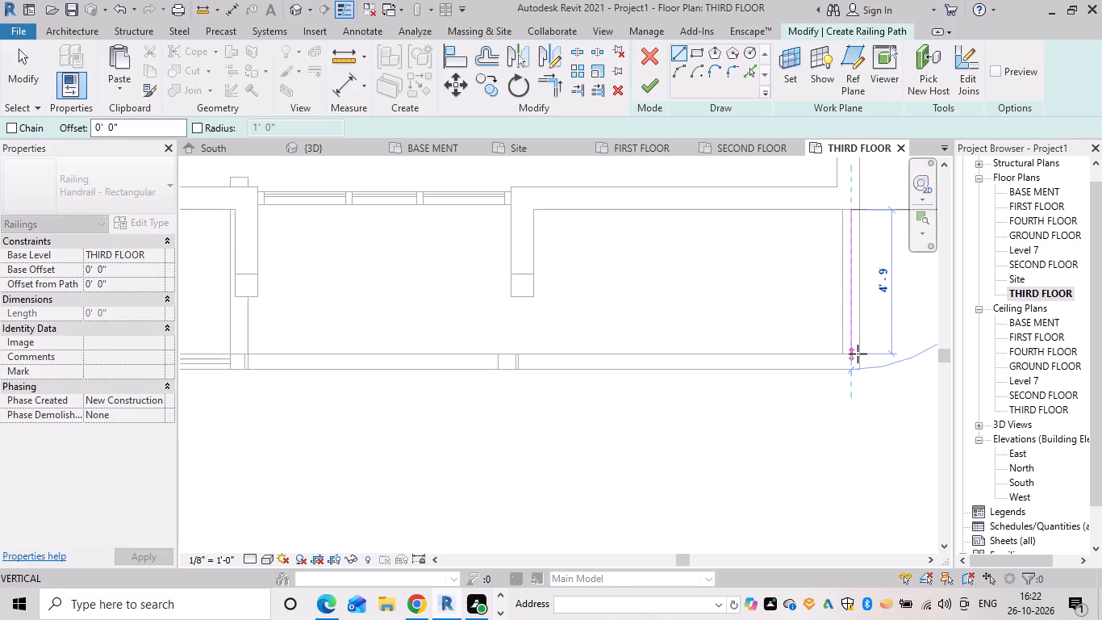
left_click(850, 353)
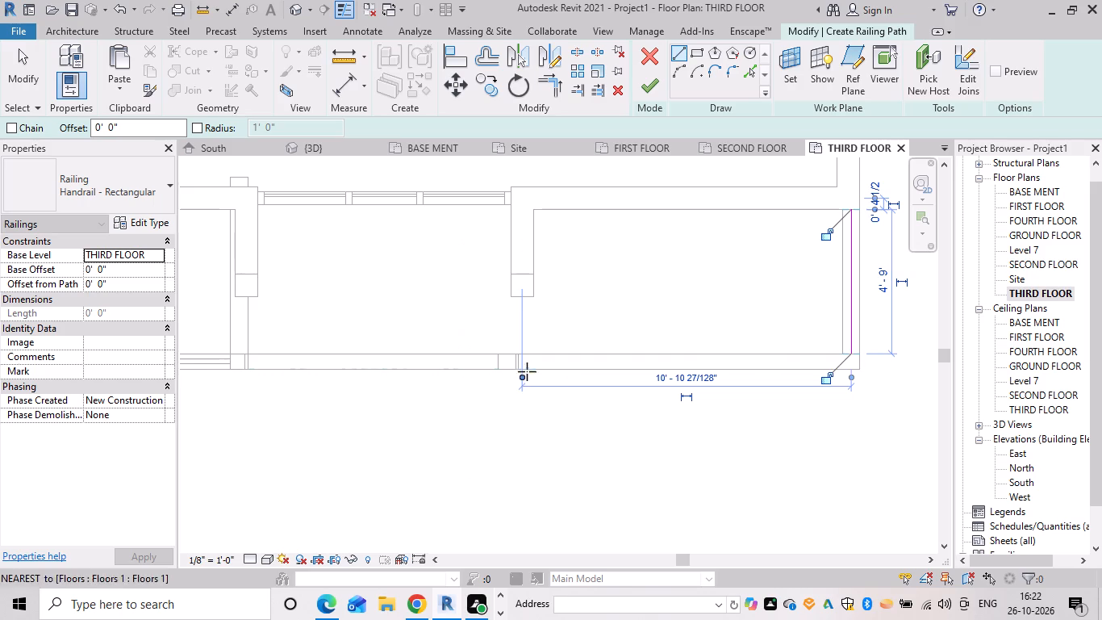
left_click_drag(520, 361, 542, 367)
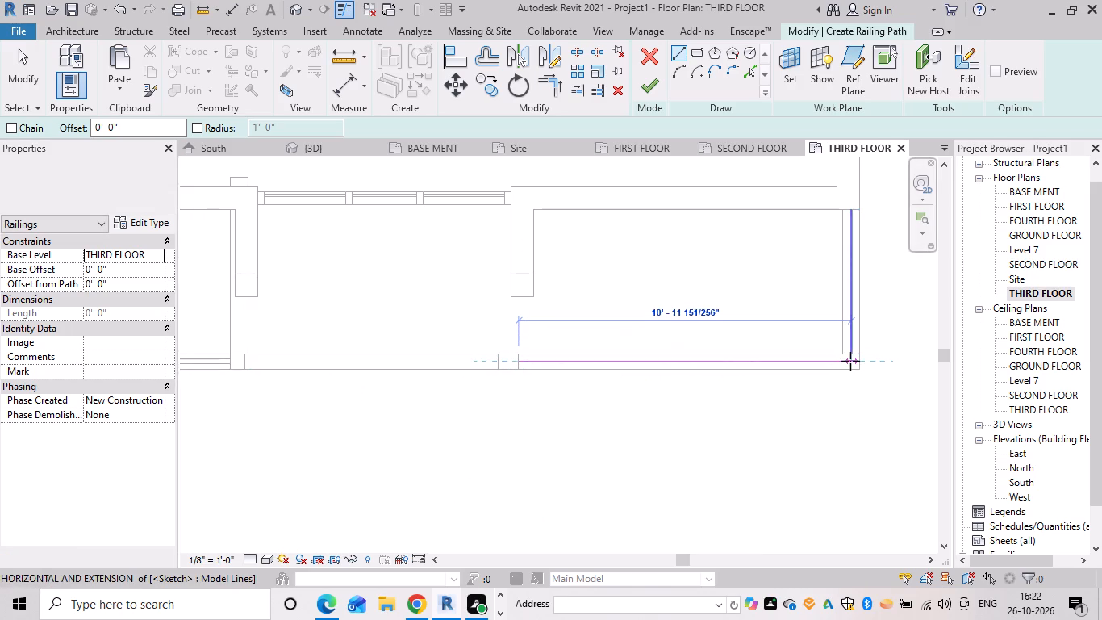
left_click(851, 361)
scroll(858, 368, "up", 4)
key("Escape")
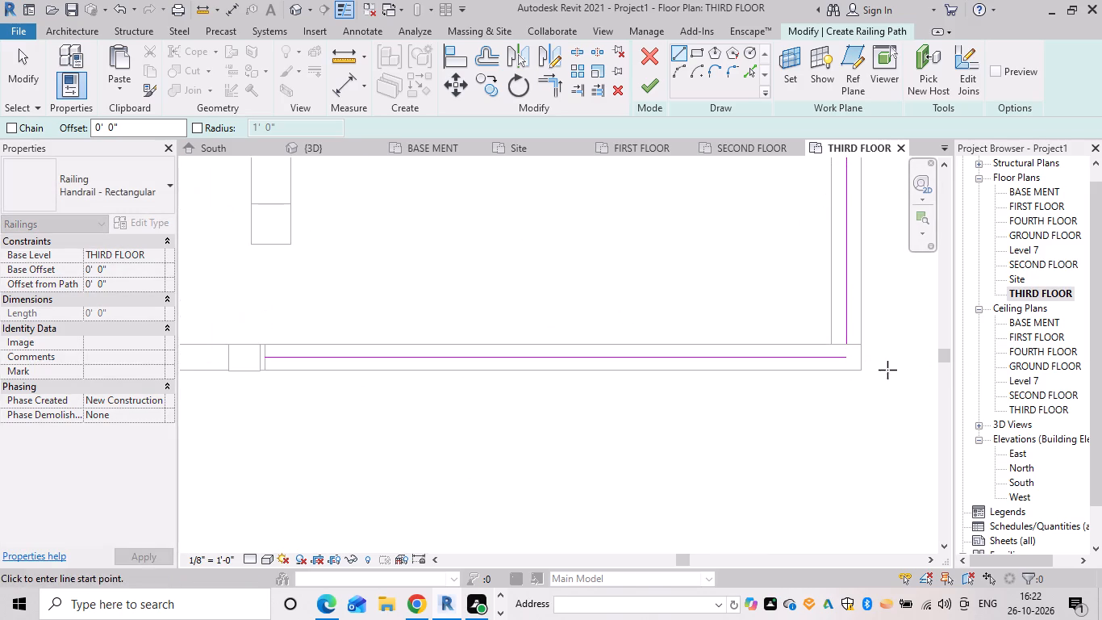
key("Escape")
key("Escape")
Trim the front and east railing path lines to a corner at the balcony's southeast end and finish the railing.
key("t")
key("r")
left_click(846, 361)
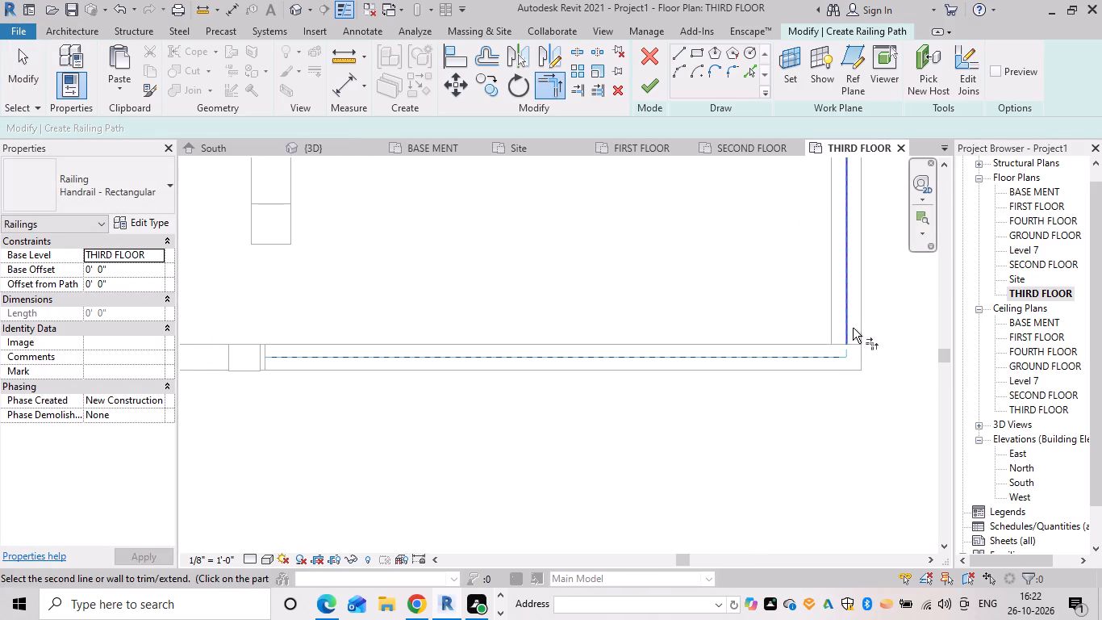
left_click(847, 321)
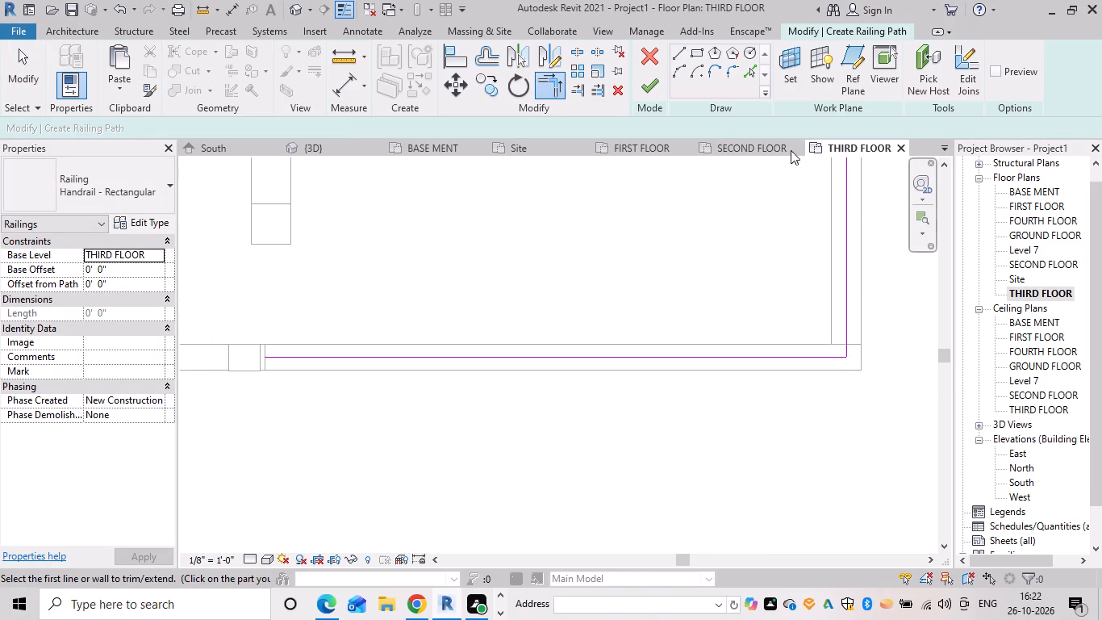
left_click(644, 90)
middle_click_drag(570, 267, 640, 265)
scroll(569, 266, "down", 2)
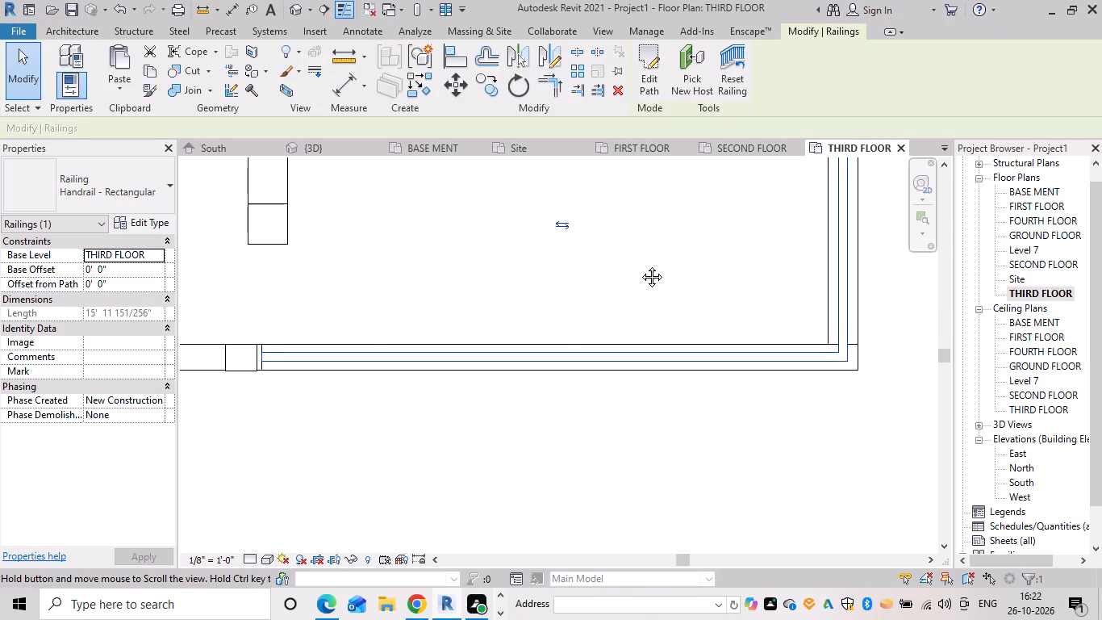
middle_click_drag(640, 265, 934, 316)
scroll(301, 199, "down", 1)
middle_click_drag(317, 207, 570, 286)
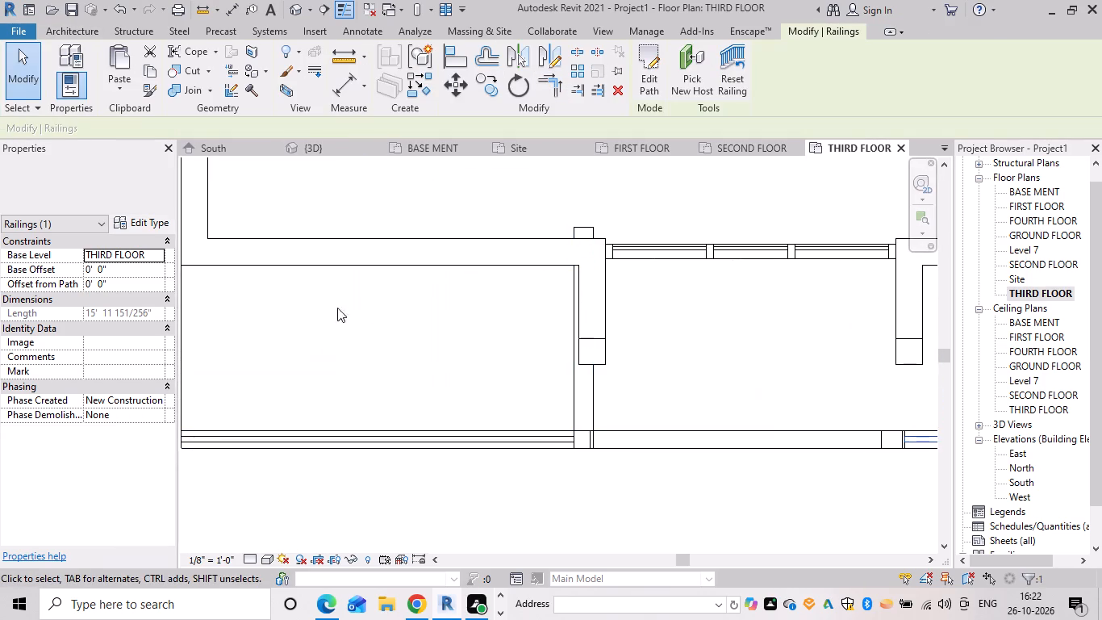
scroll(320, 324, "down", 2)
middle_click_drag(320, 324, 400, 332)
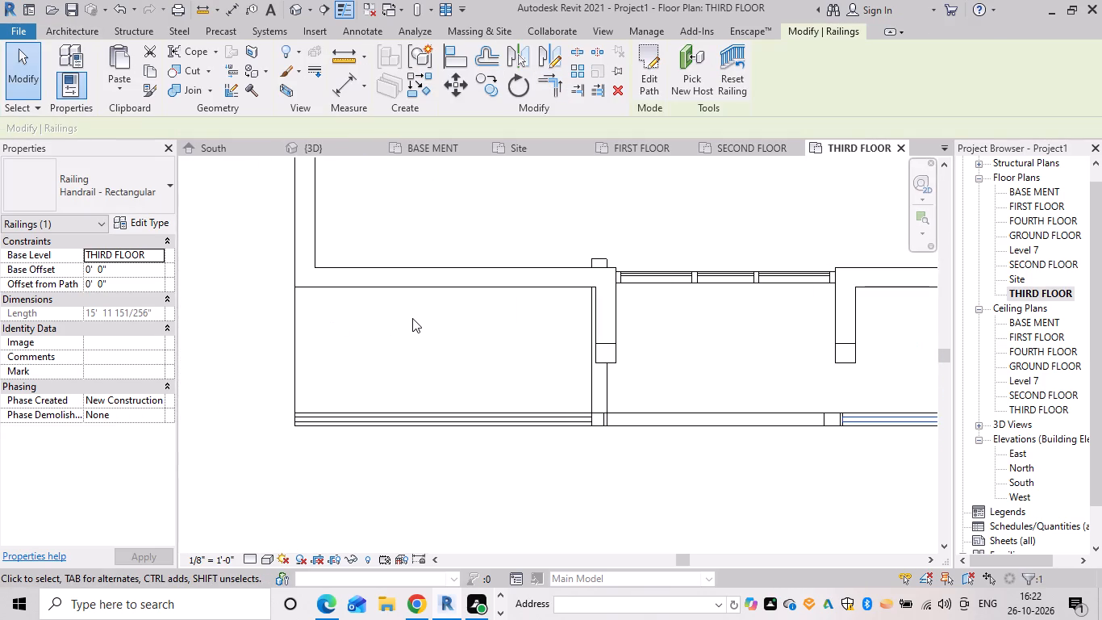
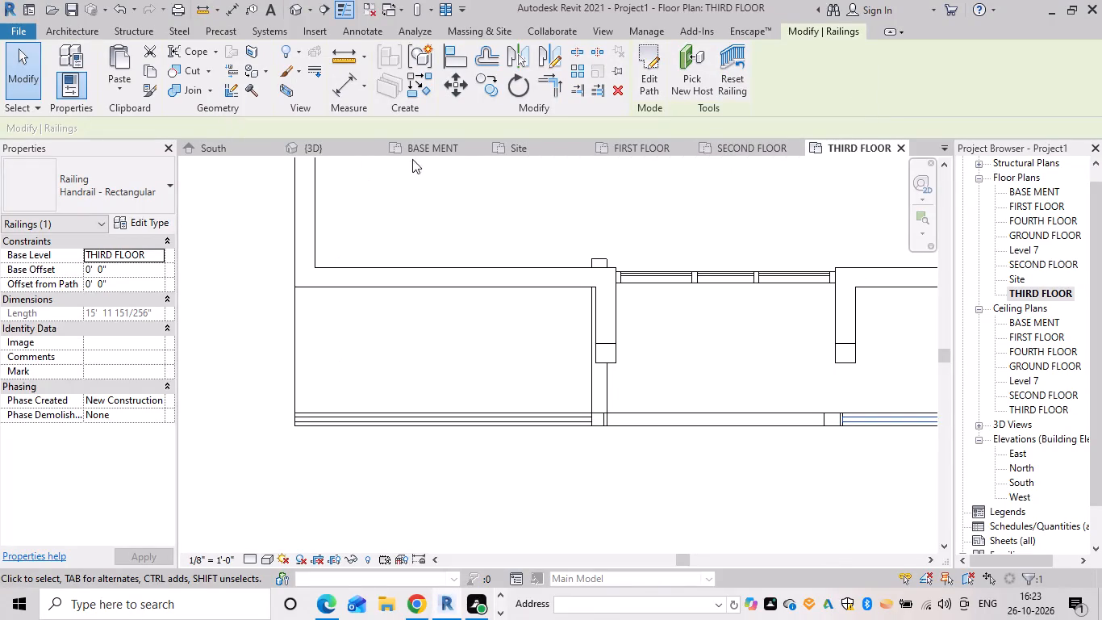
On THIRD FLOOR, add a 4'-9" Handrail - Rectangular railing along the balcony's west edge and nudge it slightly east.
left_click(74, 25)
left_click(459, 52)
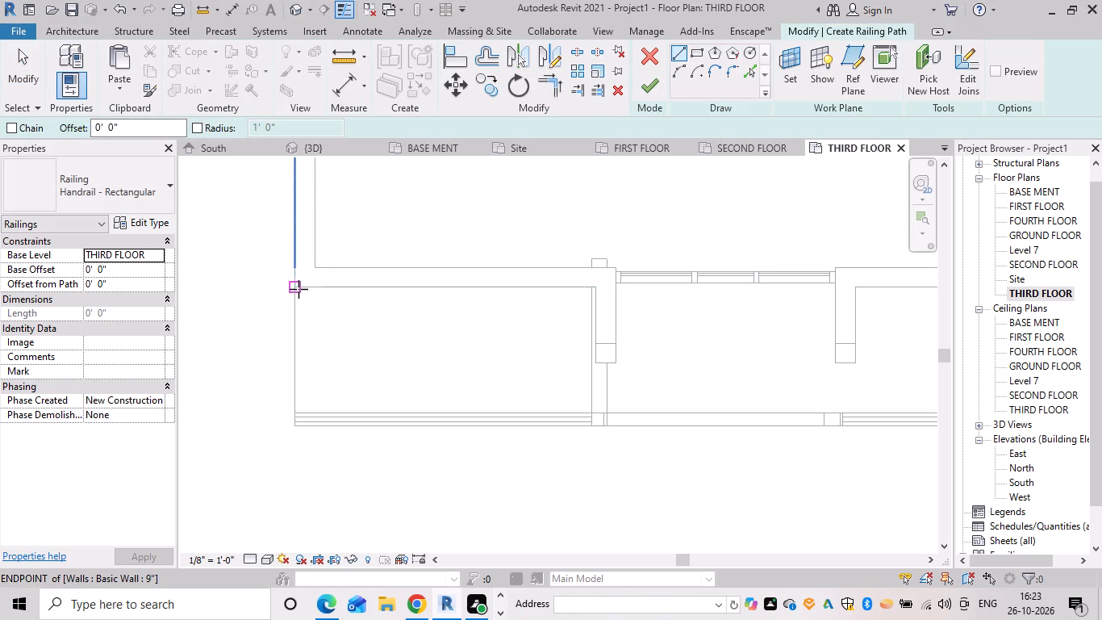
scroll(388, 381, "down", 3)
middle_click_drag(364, 379, 340, 375)
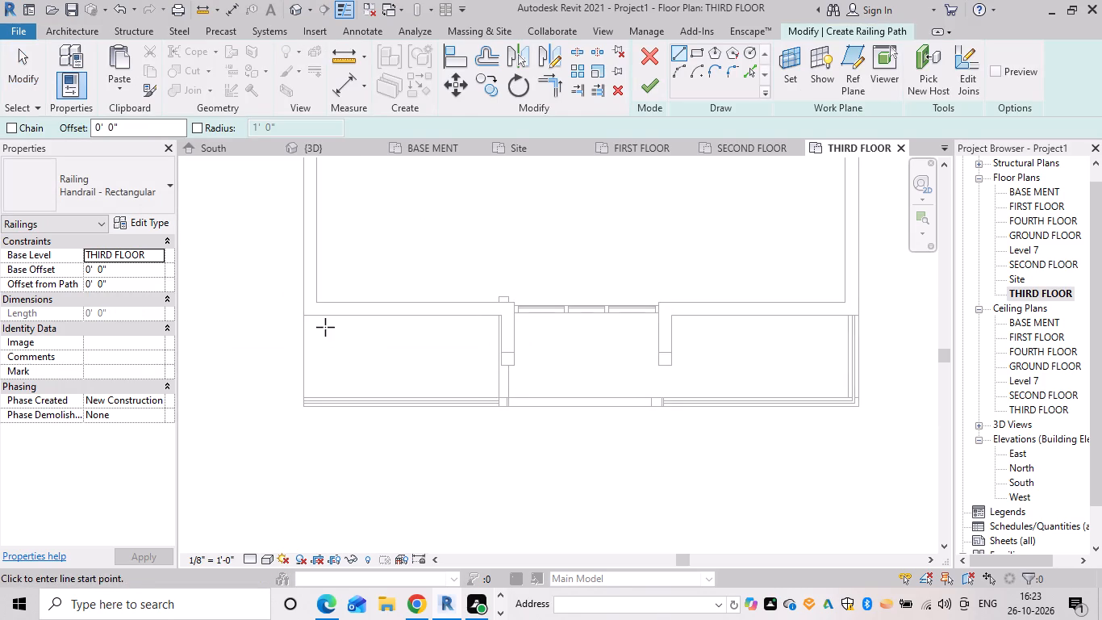
scroll(310, 320, "up", 5)
left_click(303, 310)
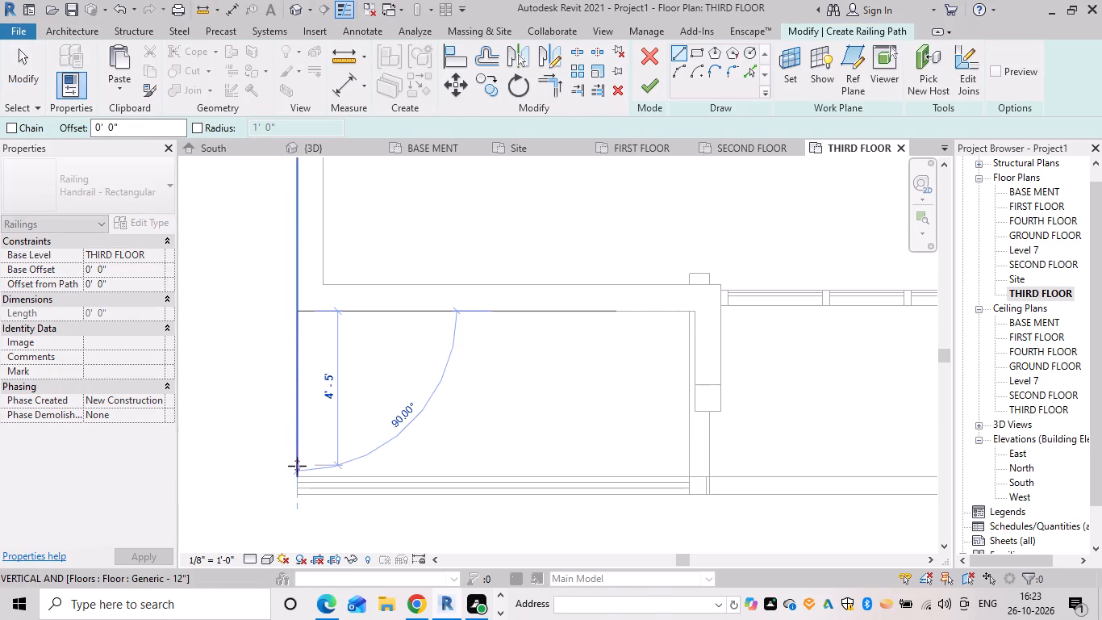
left_click(297, 473)
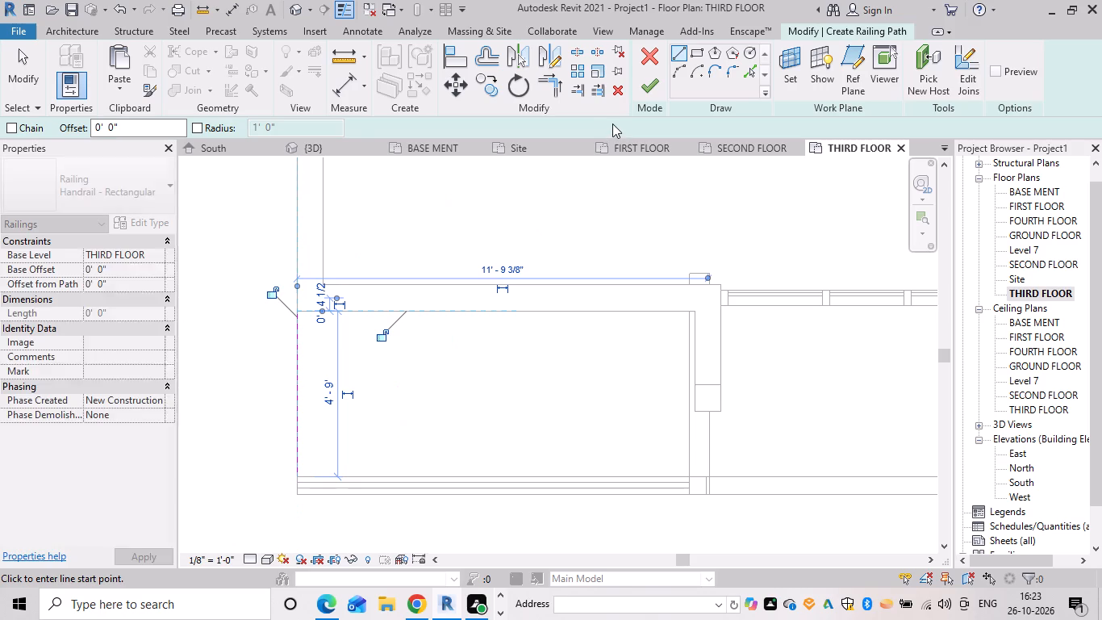
left_click(641, 90)
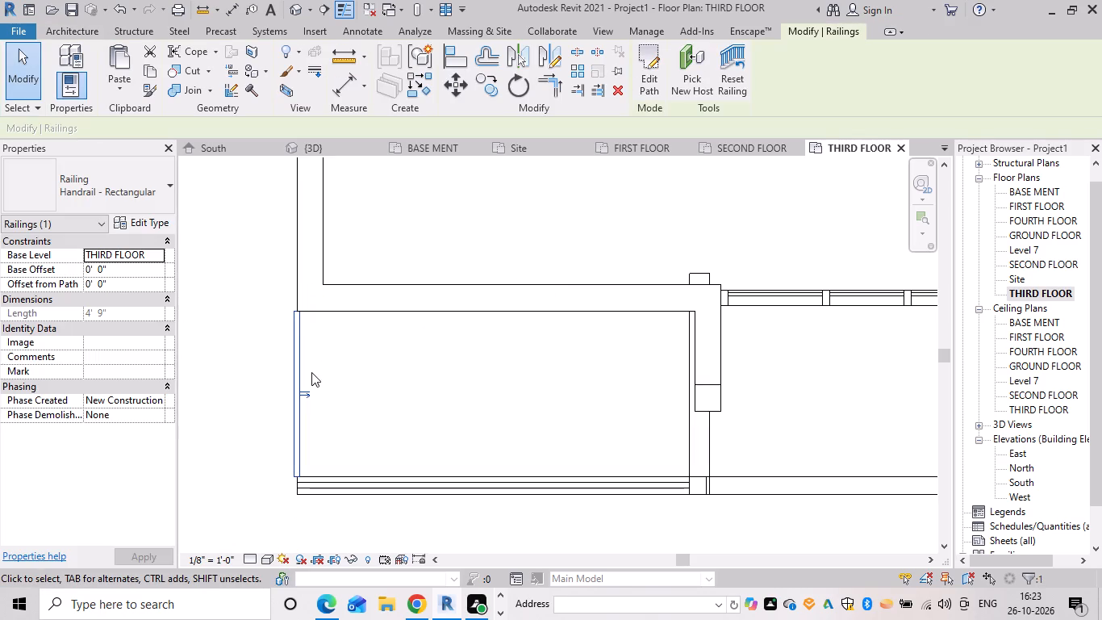
key("Right")
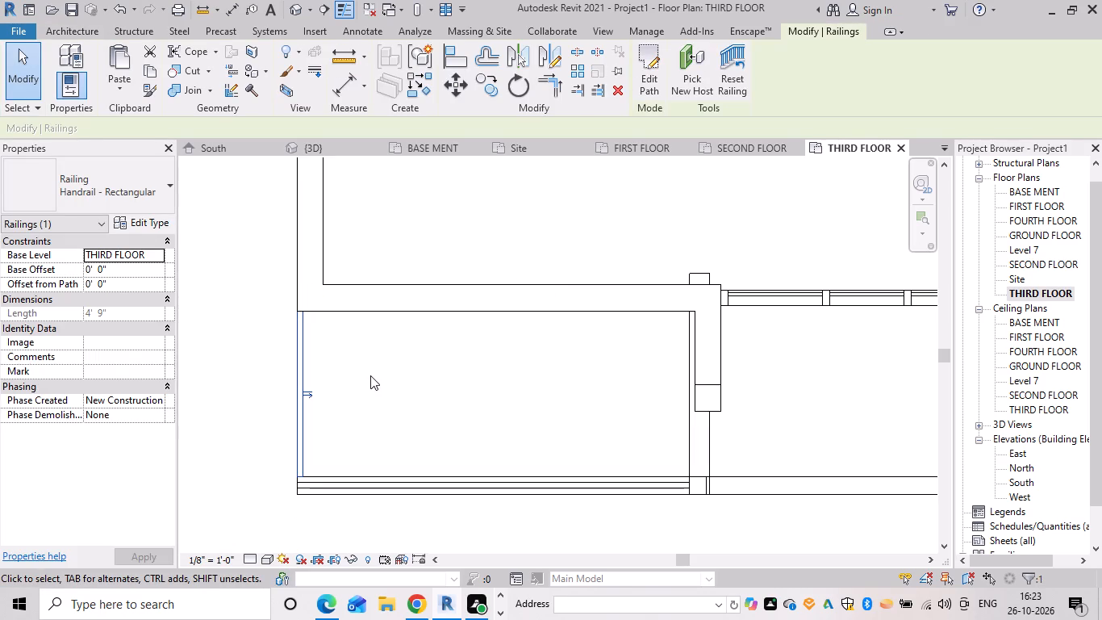
left_click(370, 375)
Examine the third-floor balcony railings and the whole front facade in the 3D view.
left_click(328, 142)
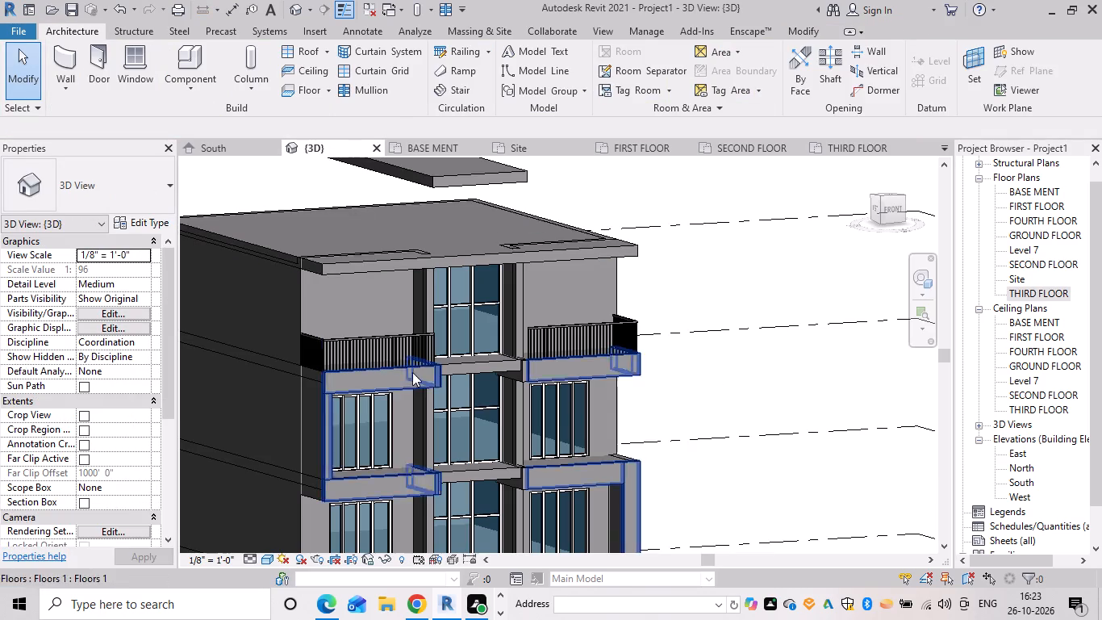
scroll(628, 362, "down", 1)
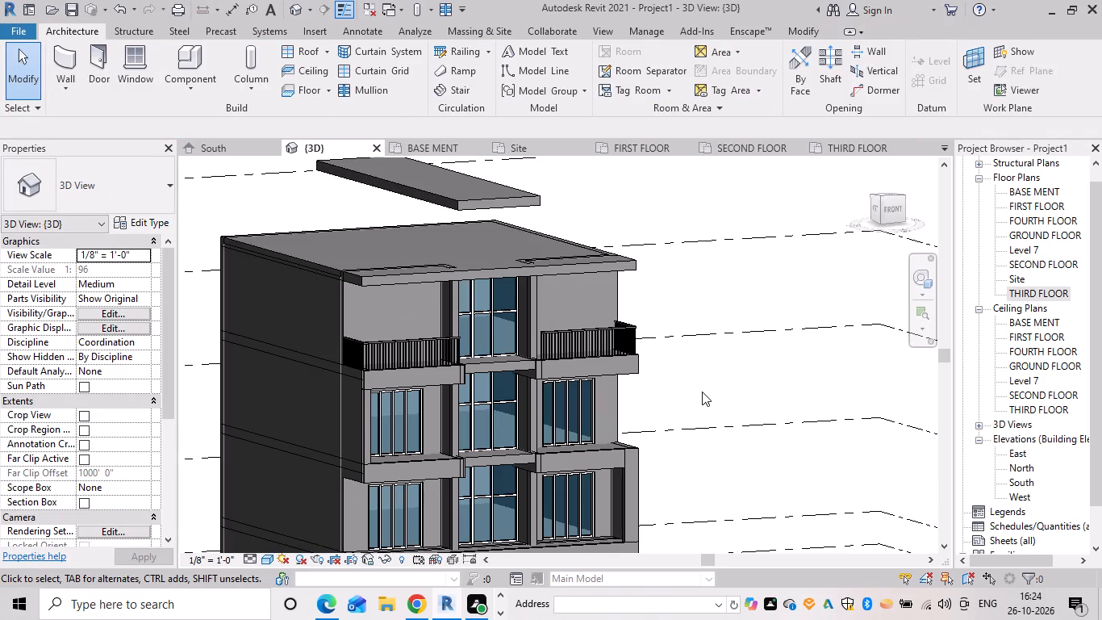
scroll(725, 392, "down", 1)
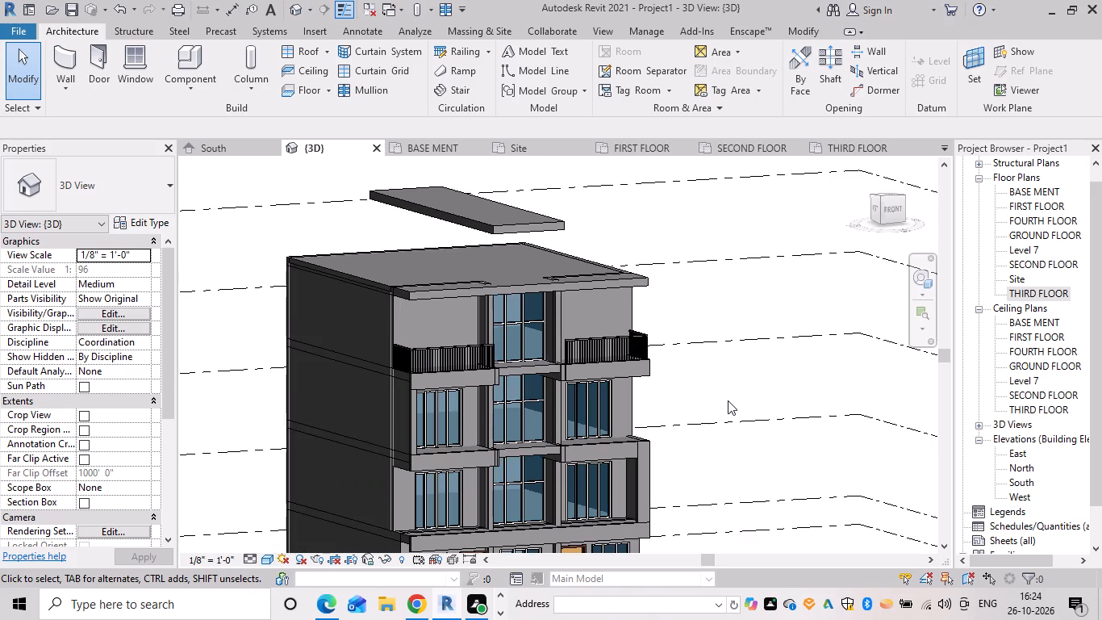
middle_click_drag(718, 401, 680, 357, "shift")
scroll(650, 450, "down", 1)
middle_click_drag(648, 450, 652, 366)
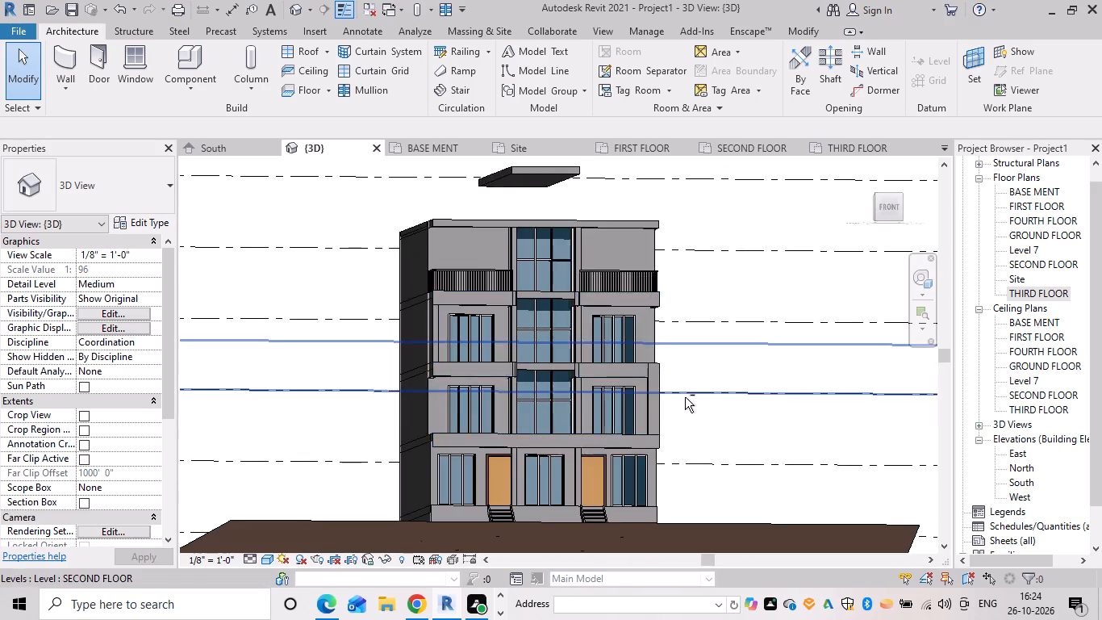
middle_click_drag(685, 398, 667, 409, "shift")
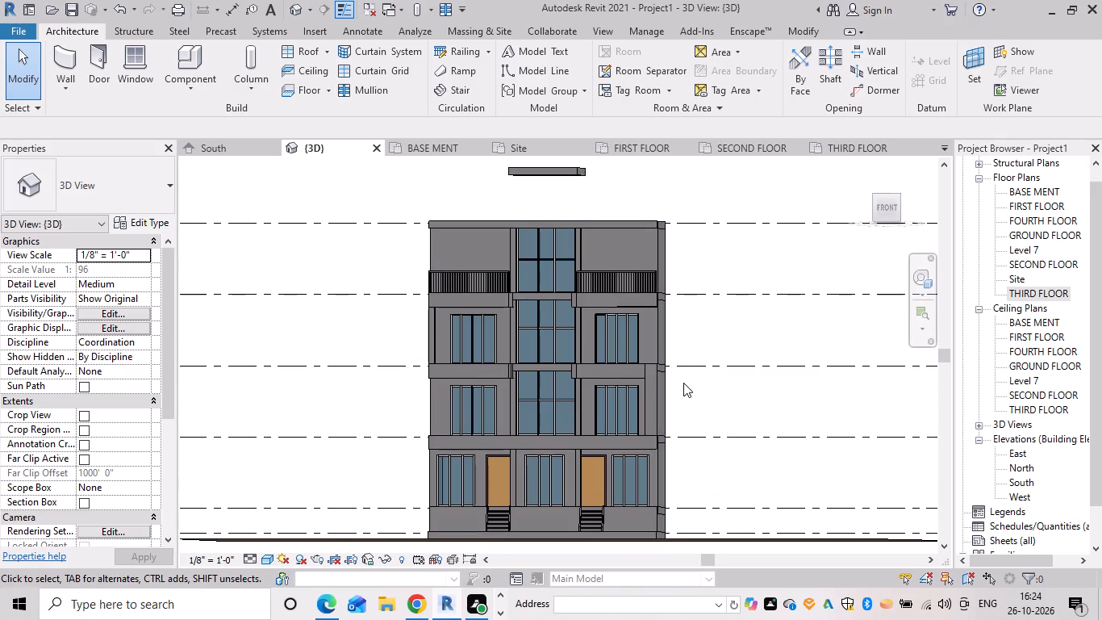
middle_click_drag(670, 350, 648, 386, "shift")
scroll(668, 350, "up", 1, "shift")
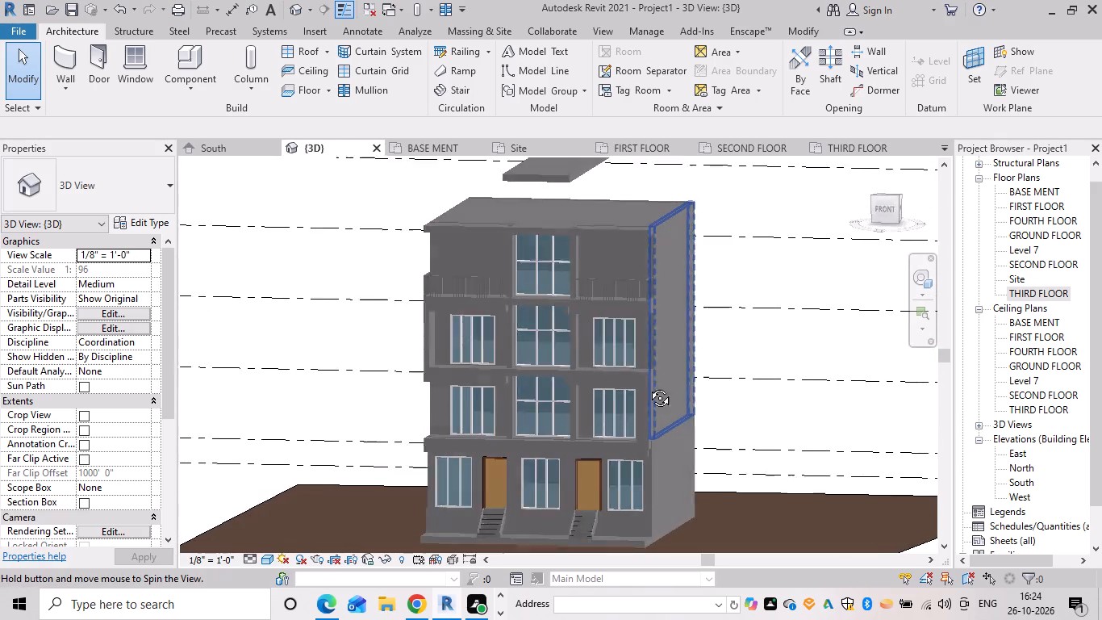
middle_click_drag(648, 386, 647, 392, "shift")
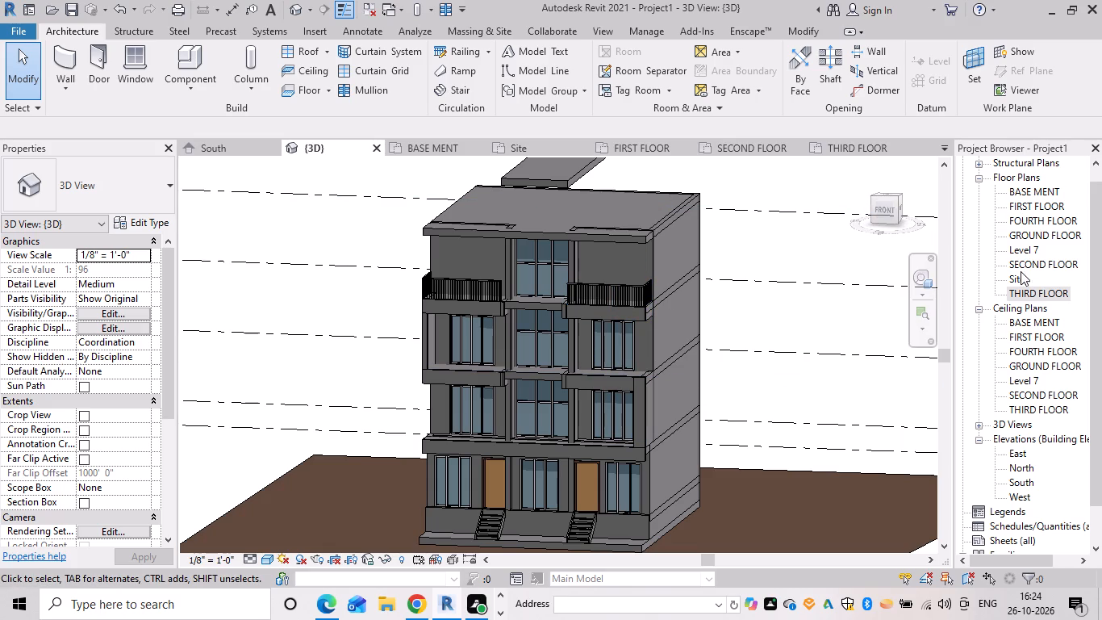
On SECOND FLOOR, add a 10'-6" Handrail - Rectangular railing centred on the balcony's front edge strip, west of the central storefront.
double_click(1031, 261)
scroll(725, 437, "down", 4)
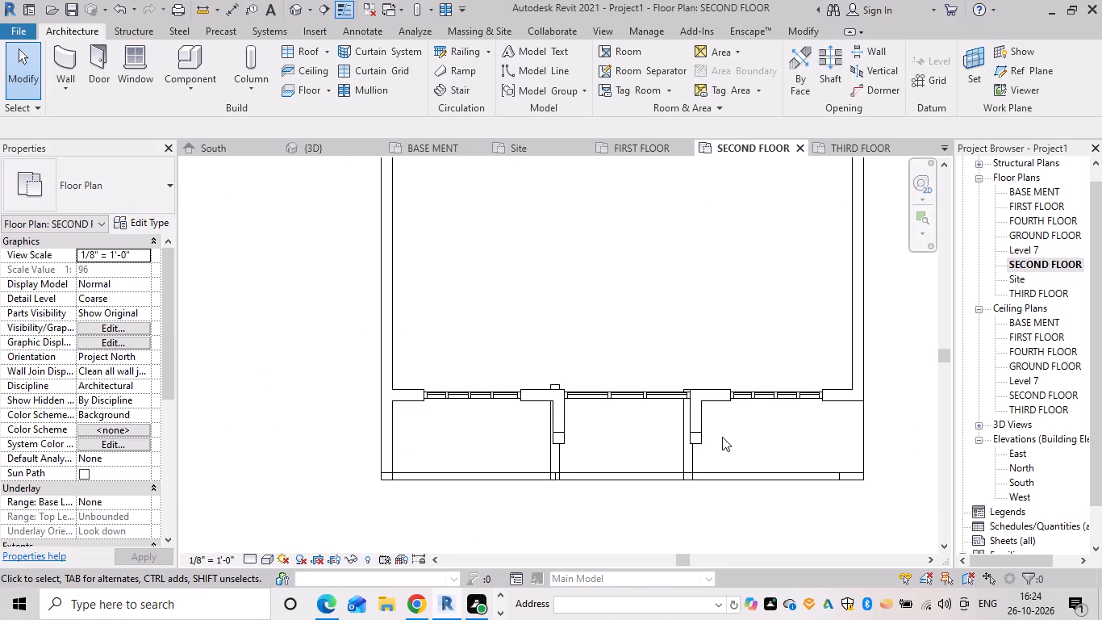
middle_click_drag(722, 437, 716, 387)
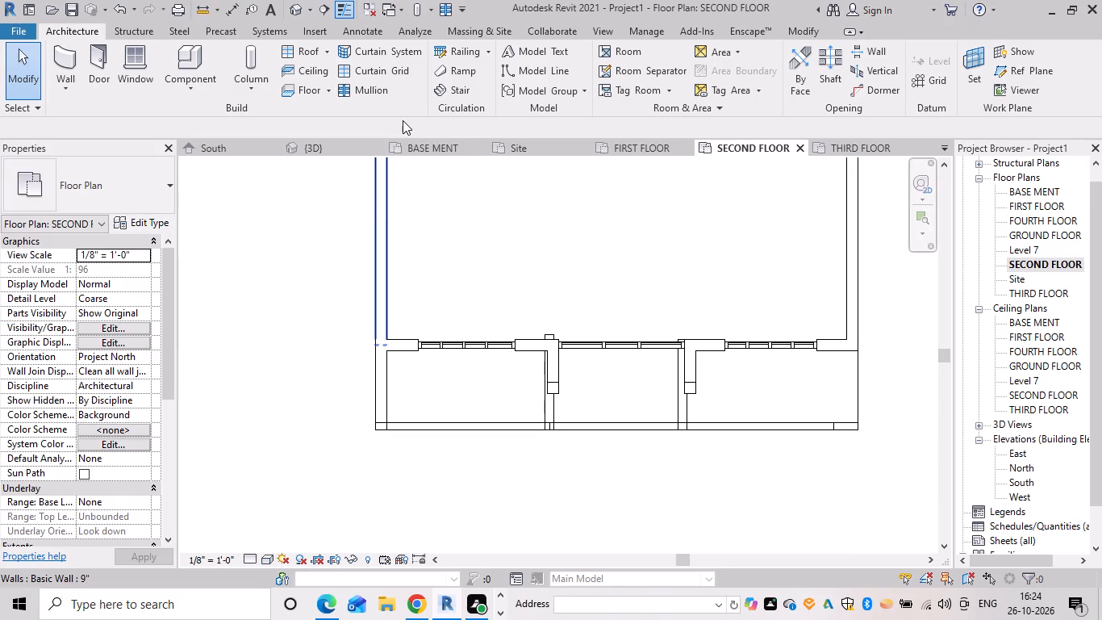
left_click(469, 51)
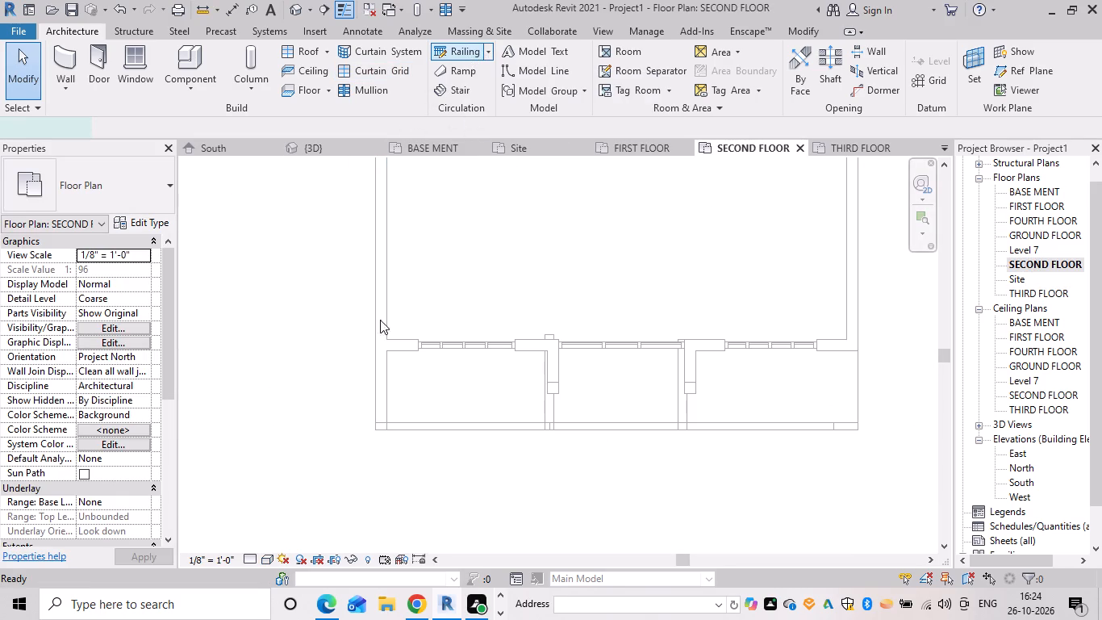
scroll(388, 434, "up", 10)
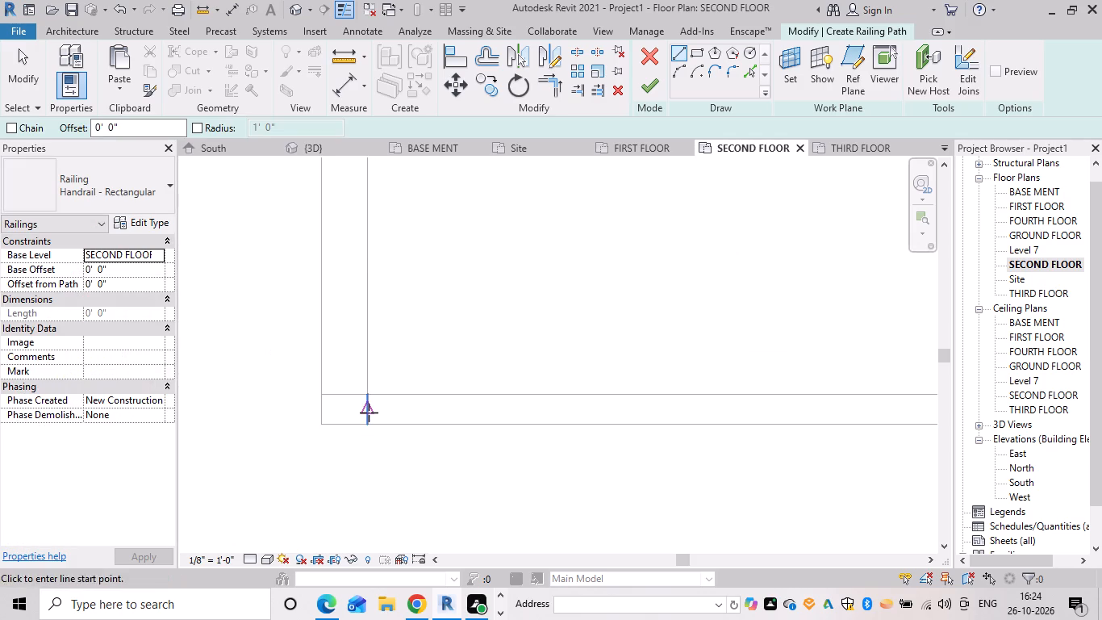
left_click_drag(369, 412, 385, 419)
middle_click_drag(563, 423, 38, 371)
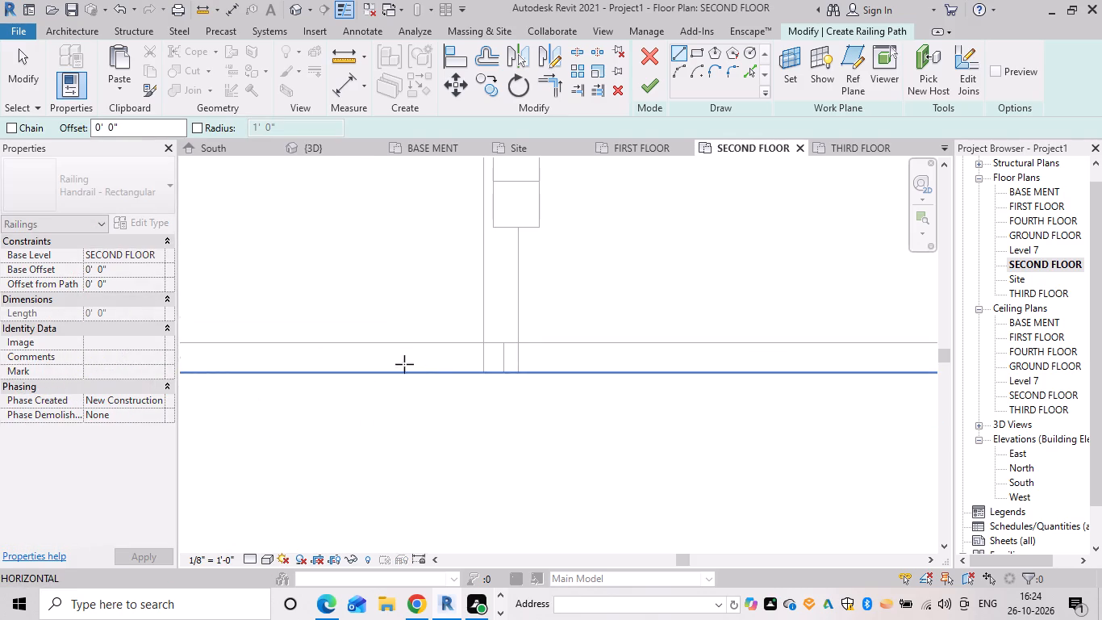
left_click(482, 358)
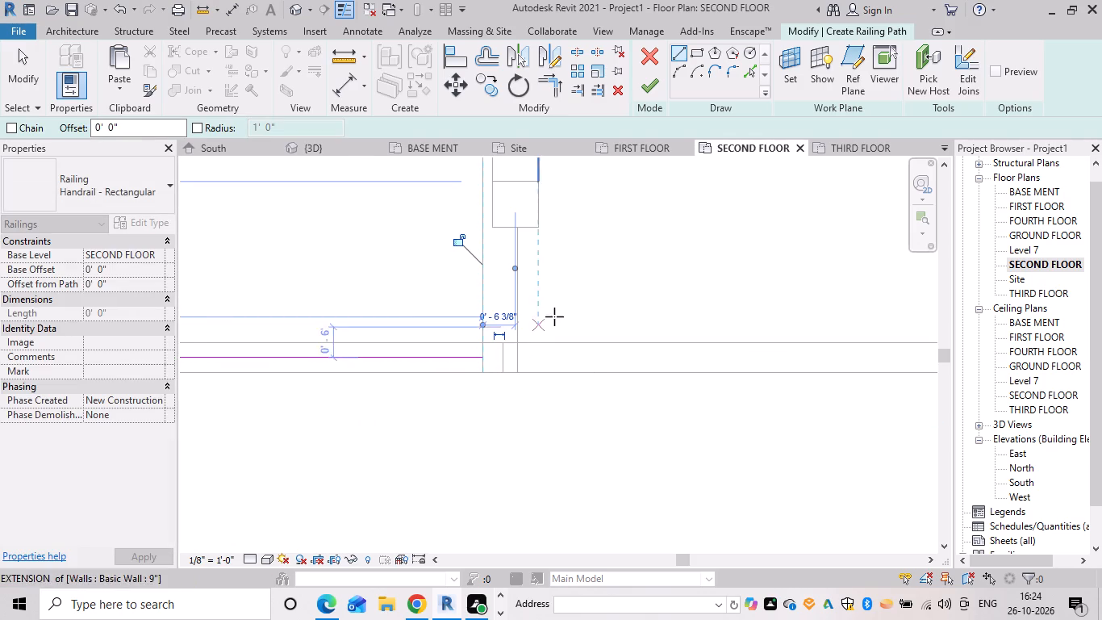
left_click(649, 91)
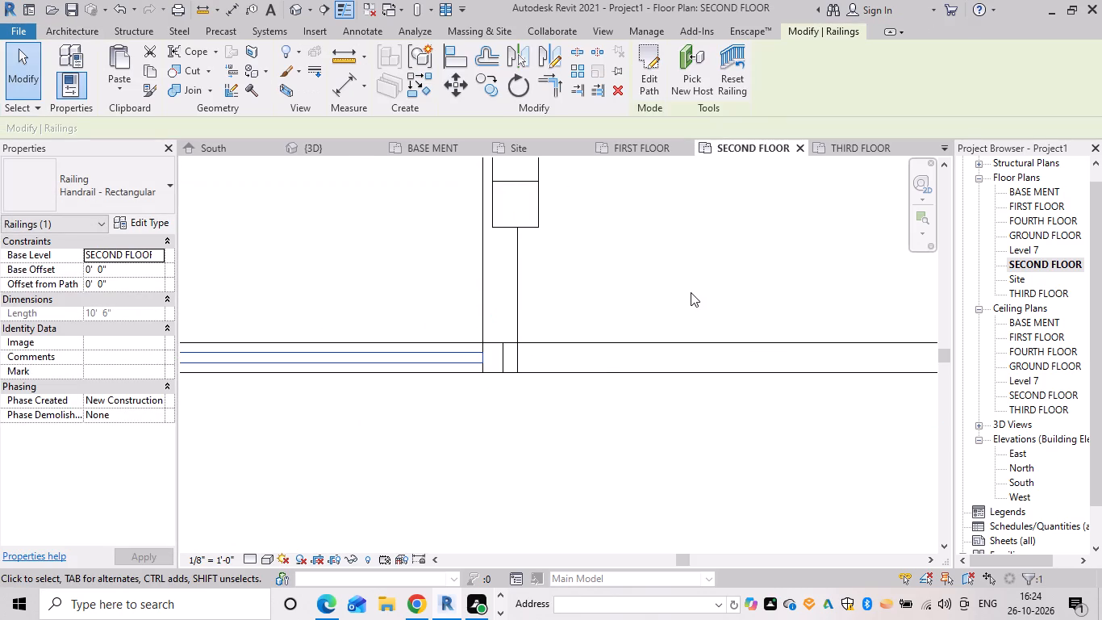
Add a second railing about 9'-8 1/2" long on the SECOND FLOOR balcony's front edge strip, east of the central storefront.
scroll(691, 292, "down", 3)
middle_click_drag(685, 292, 492, 345)
left_click(68, 31)
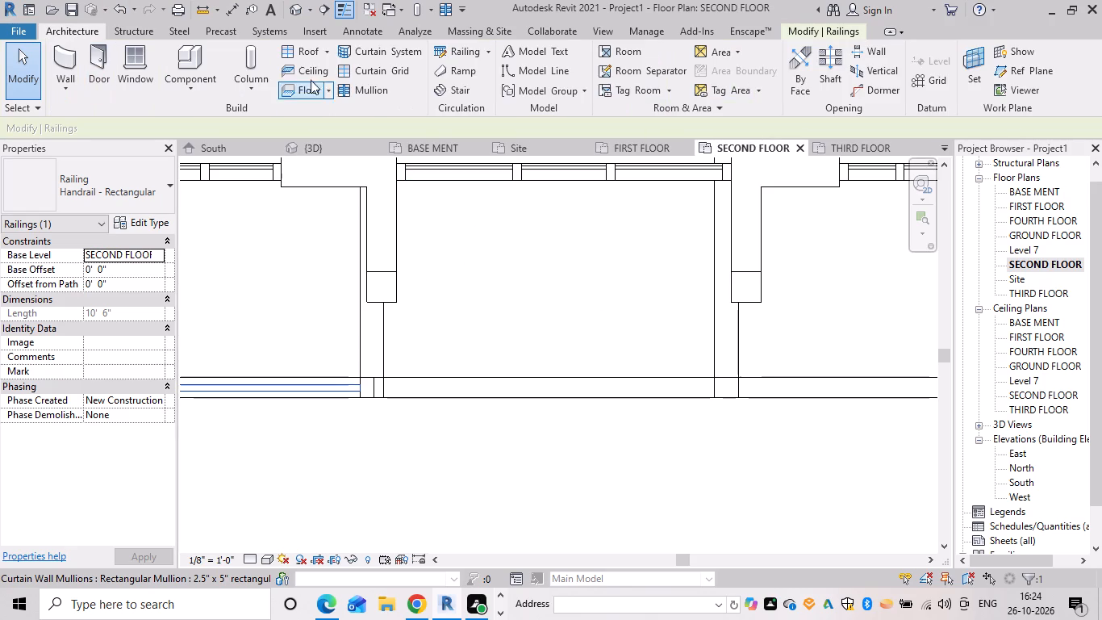
left_click(453, 55)
middle_click_drag(699, 307, 338, 366)
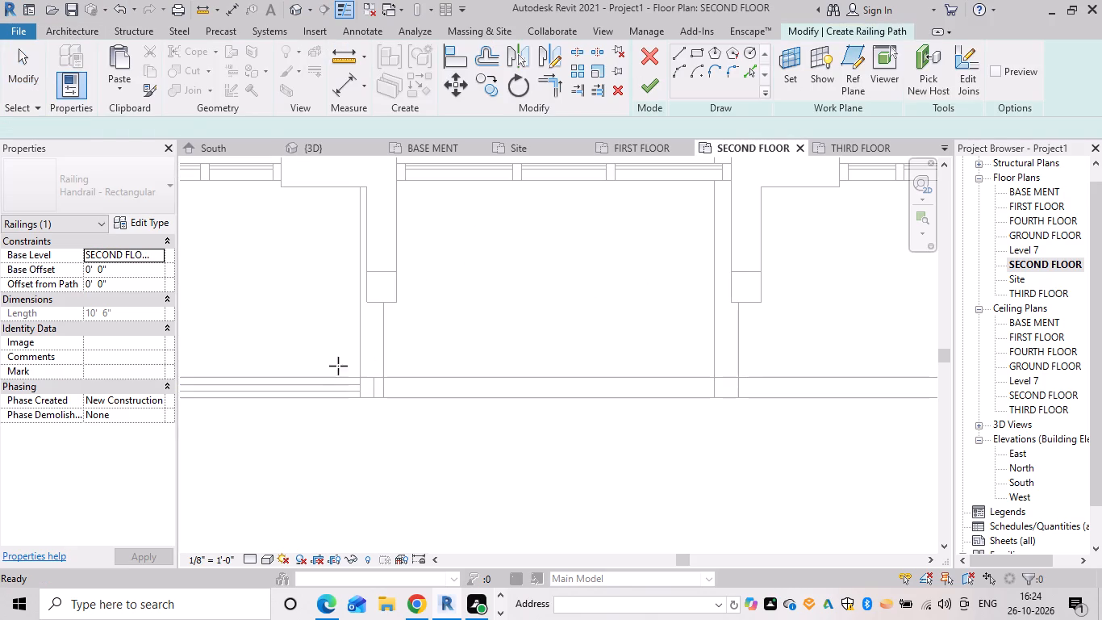
middle_click_drag(338, 366, 337, 367)
scroll(560, 368, "down", 3)
middle_click_drag(559, 368, 344, 367)
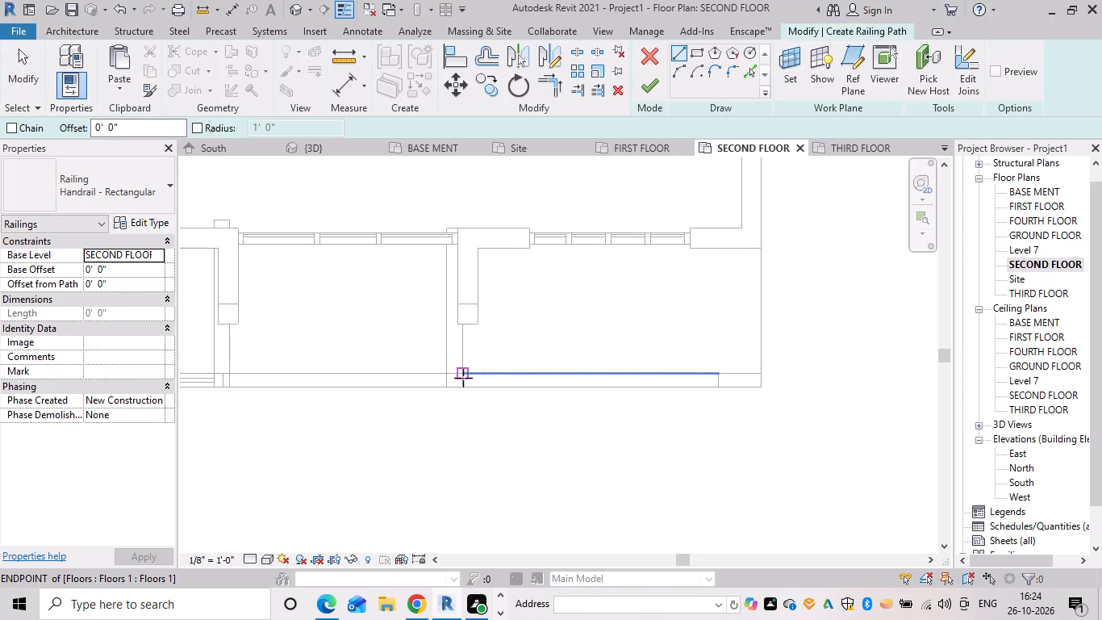
scroll(463, 378, "up", 4)
left_click(462, 382)
middle_click_drag(603, 392, 254, 389)
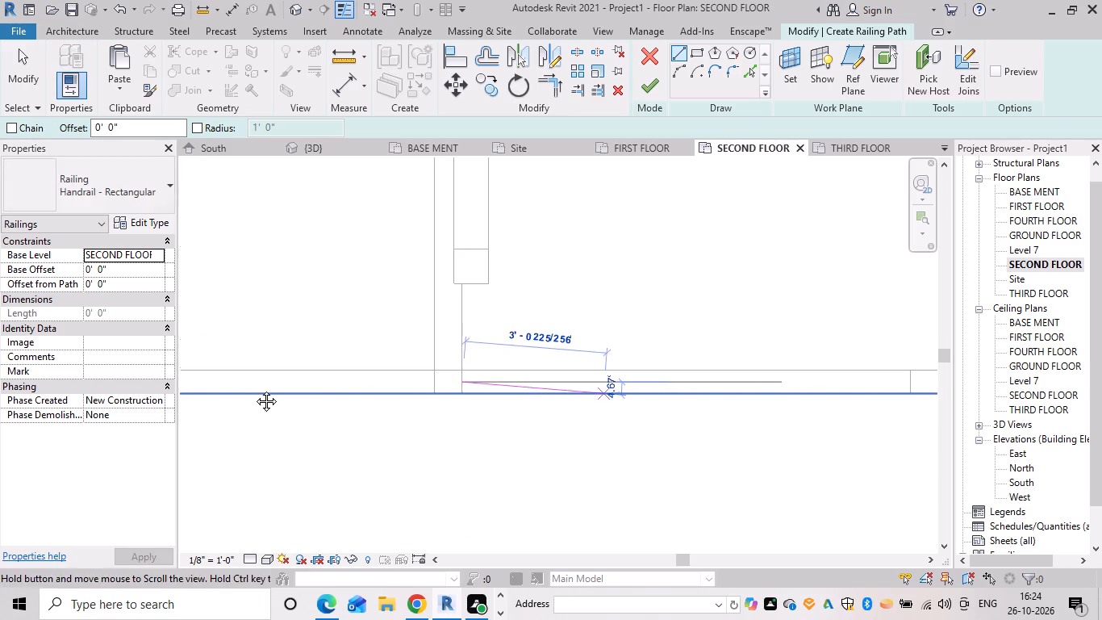
middle_click_drag(254, 389, 73, 400)
scroll(90, 400, "up", 1)
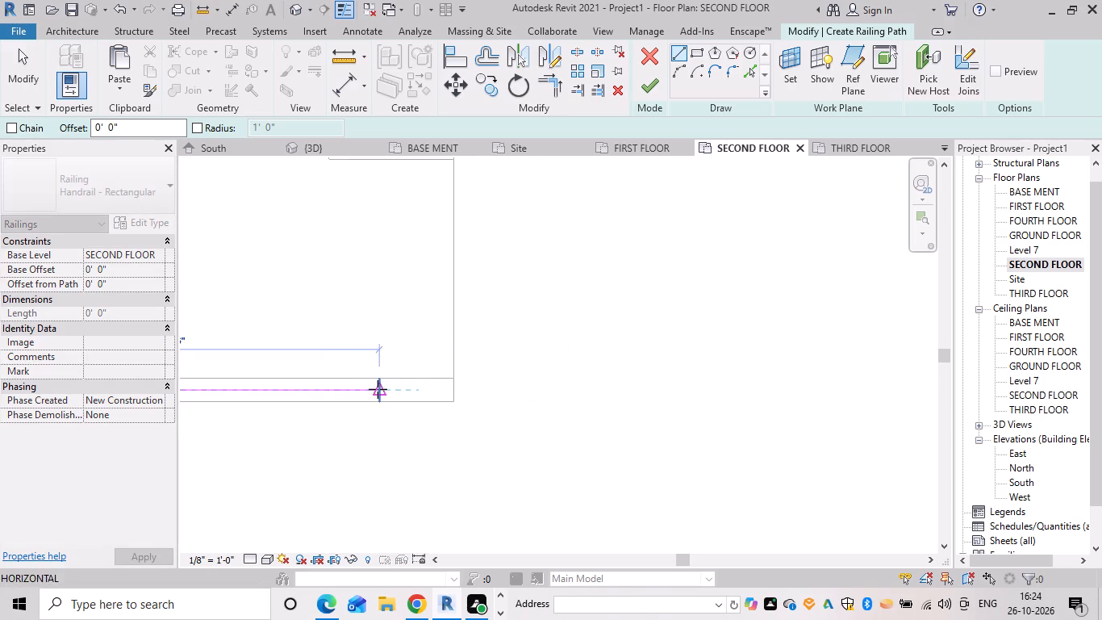
left_click(378, 389)
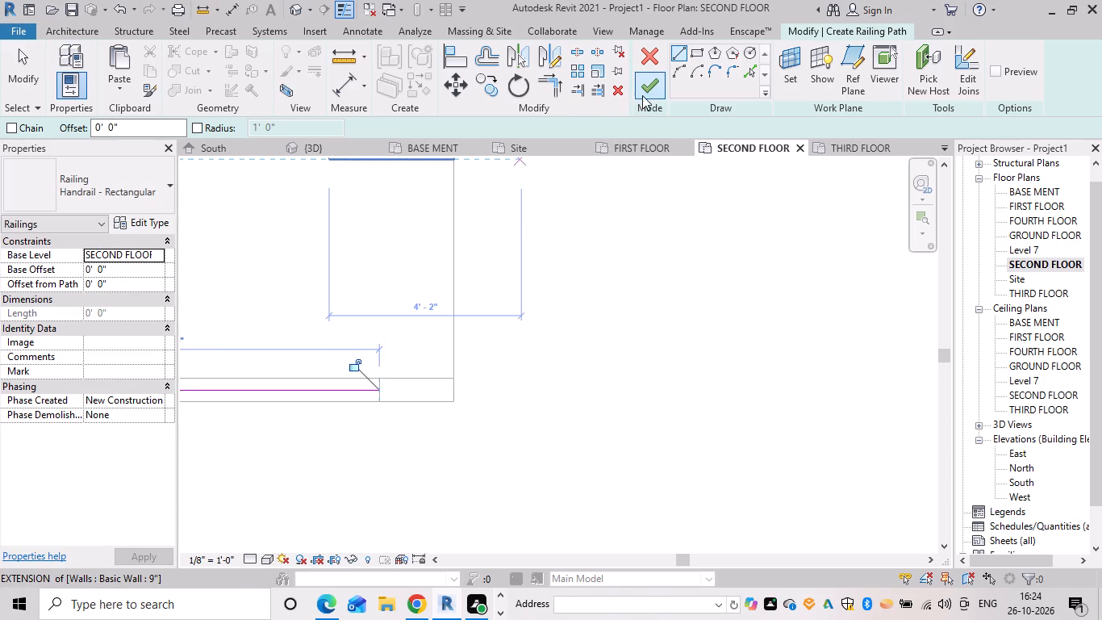
left_click(643, 94)
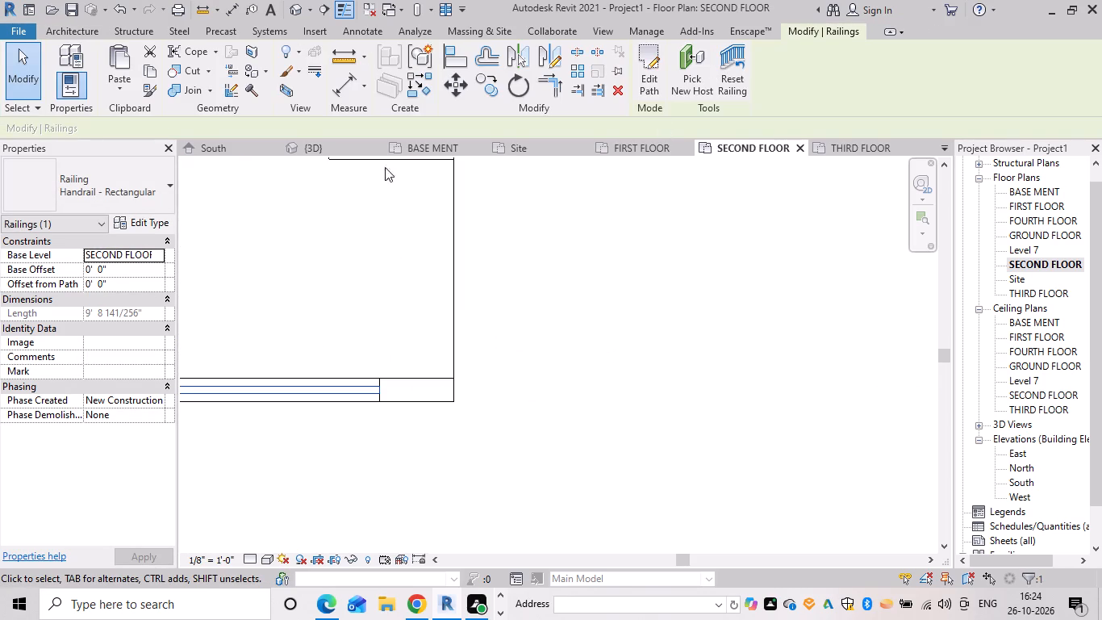
Edit the eastern second-floor railing's path, stretching its east end to the balcony's outer east edge, and check it in the 3D view.
left_click(328, 149)
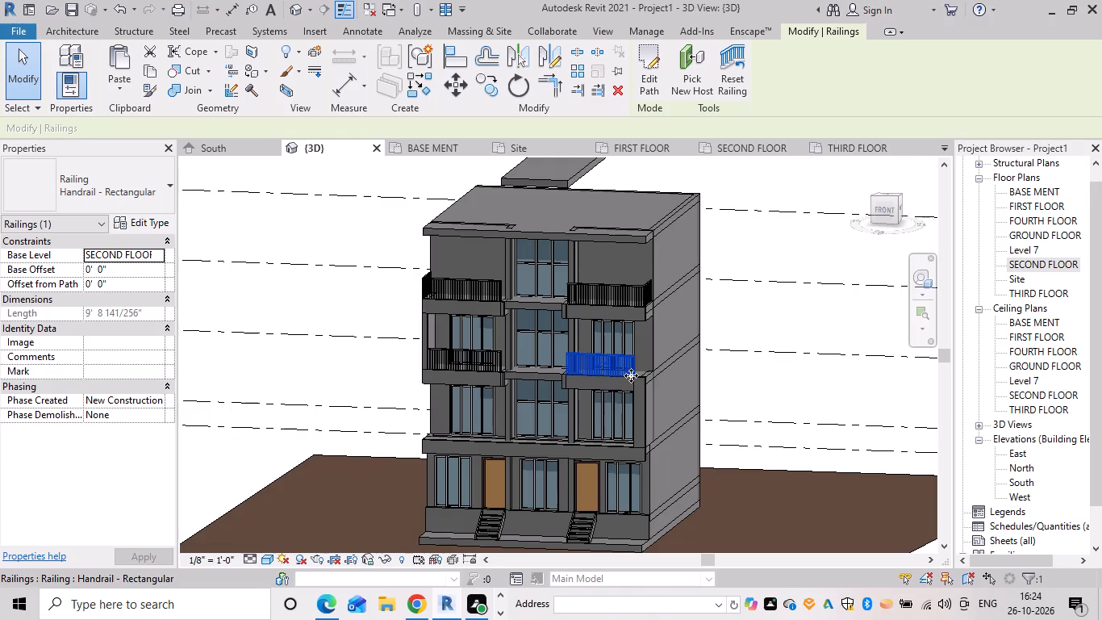
scroll(642, 380, "up", 12)
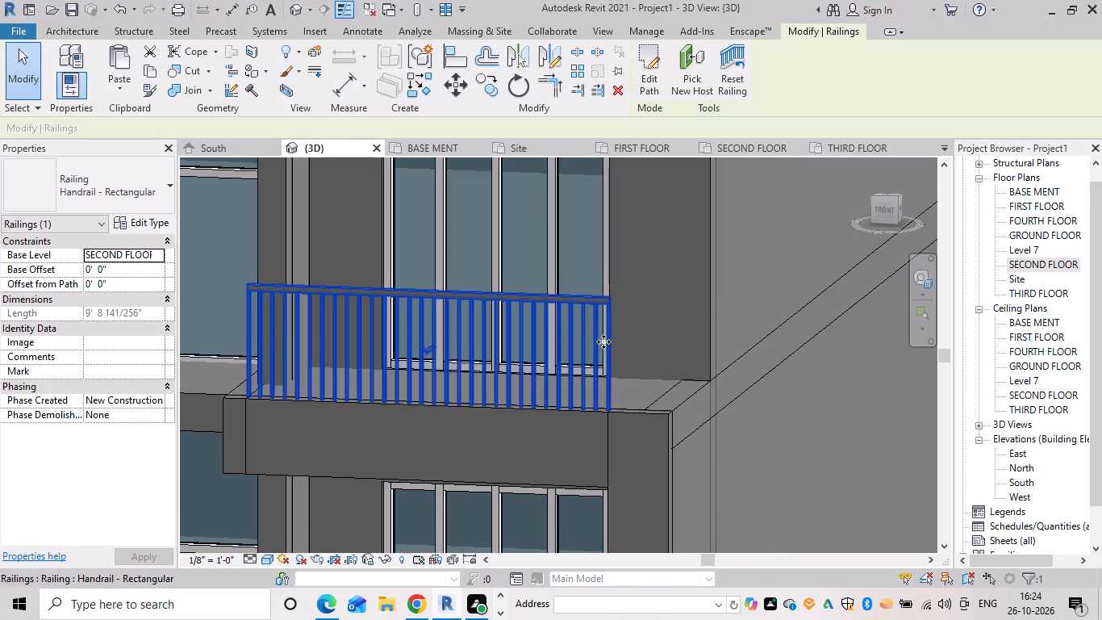
left_click(603, 341)
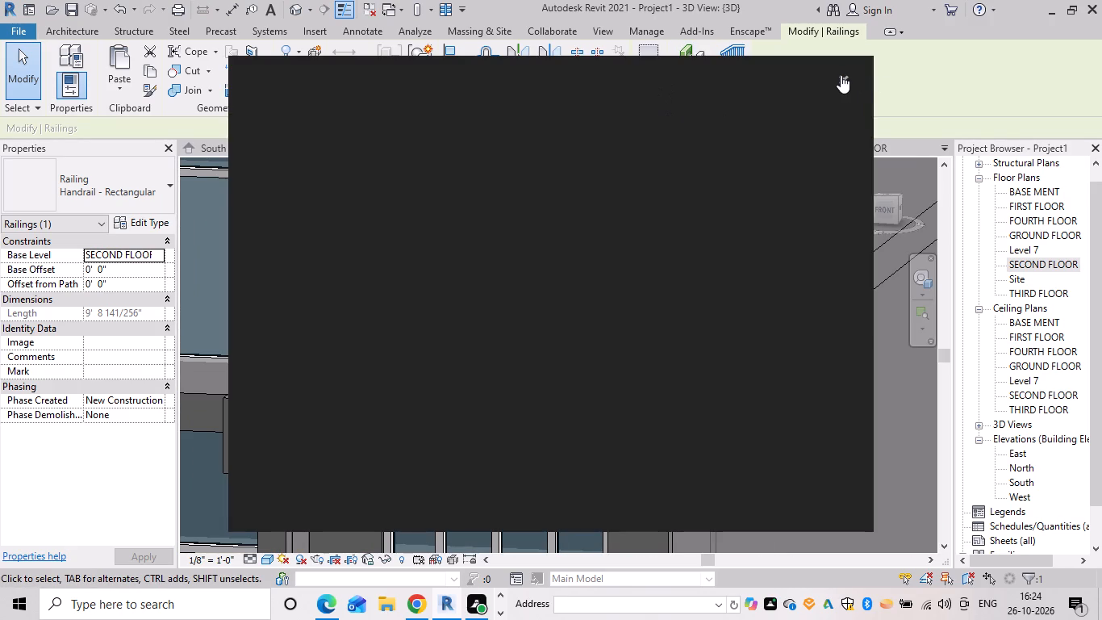
left_click(841, 75)
left_click(647, 72)
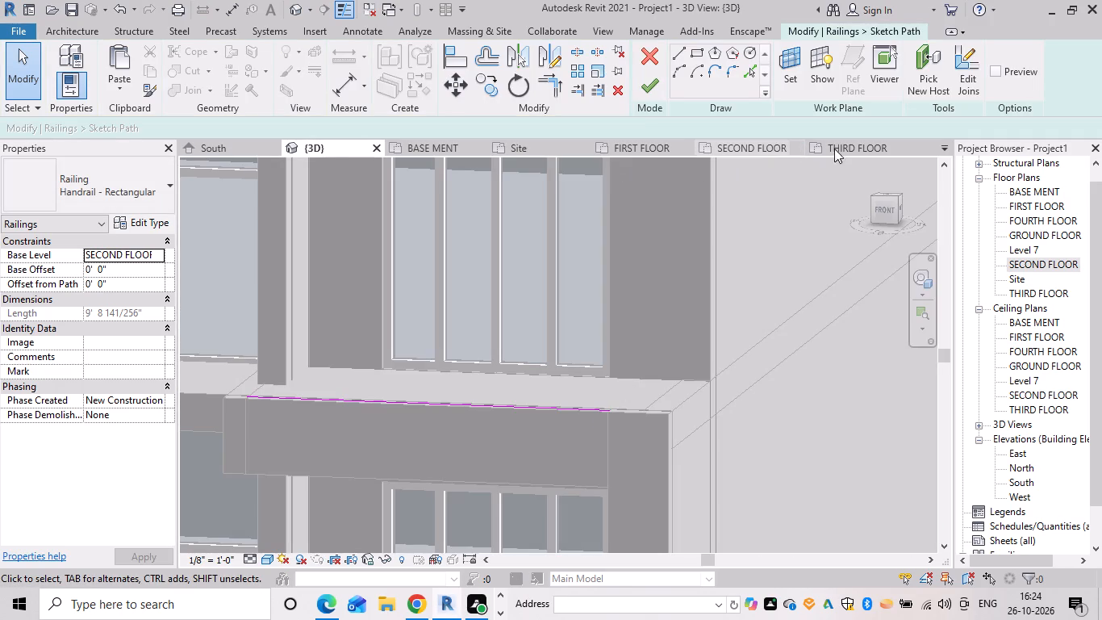
left_click(764, 150)
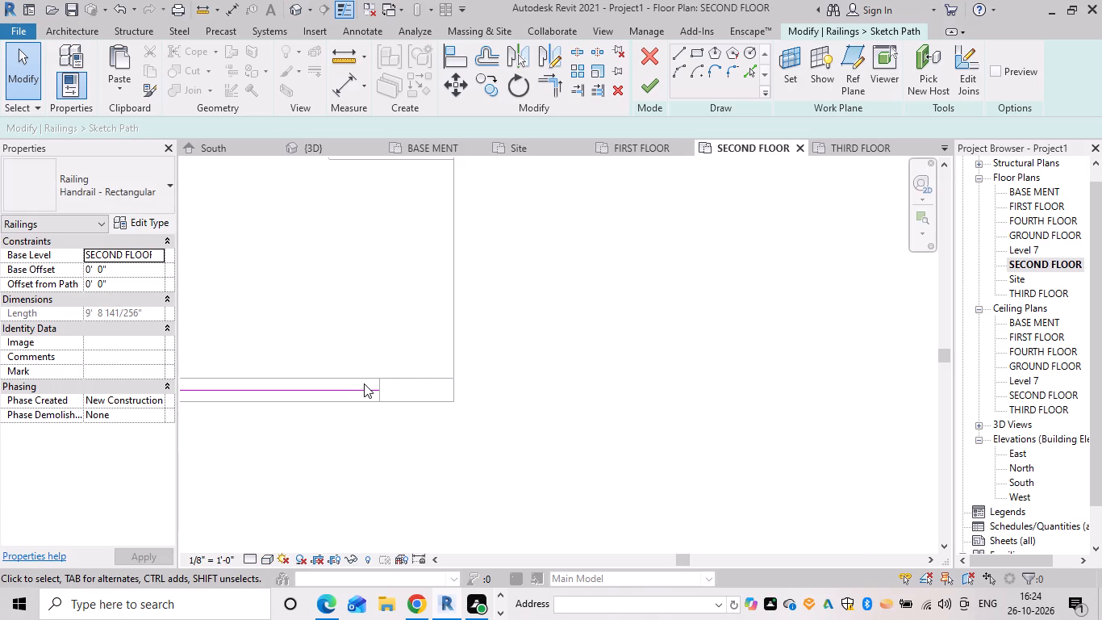
left_click(364, 384)
left_click_drag(378, 388, 450, 392)
left_click(525, 354)
left_click(657, 82)
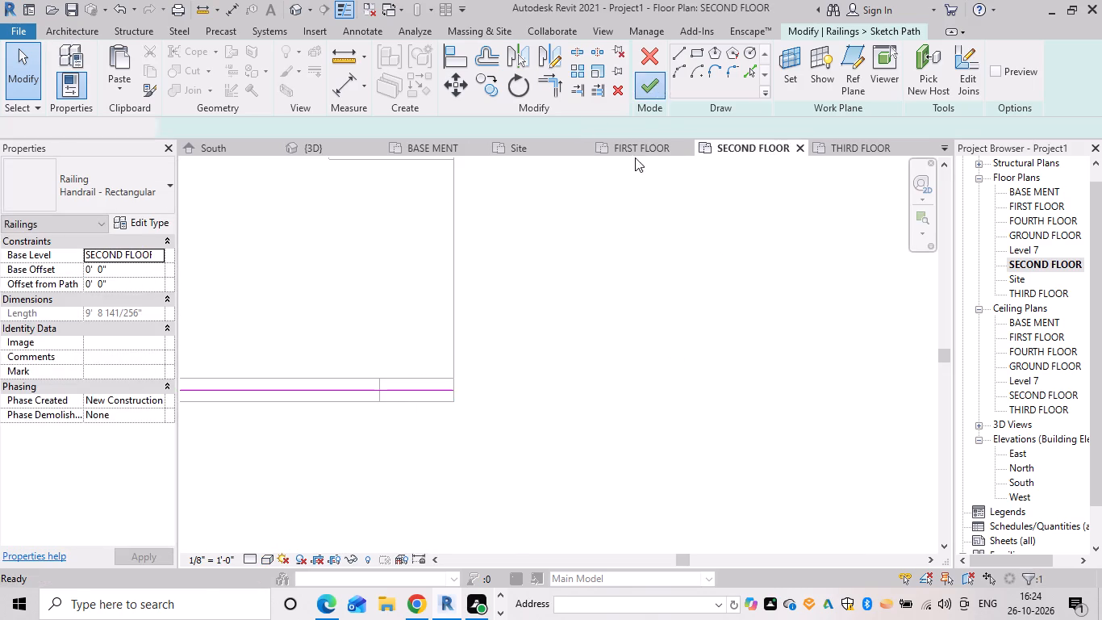
left_click(612, 277)
left_click(320, 148)
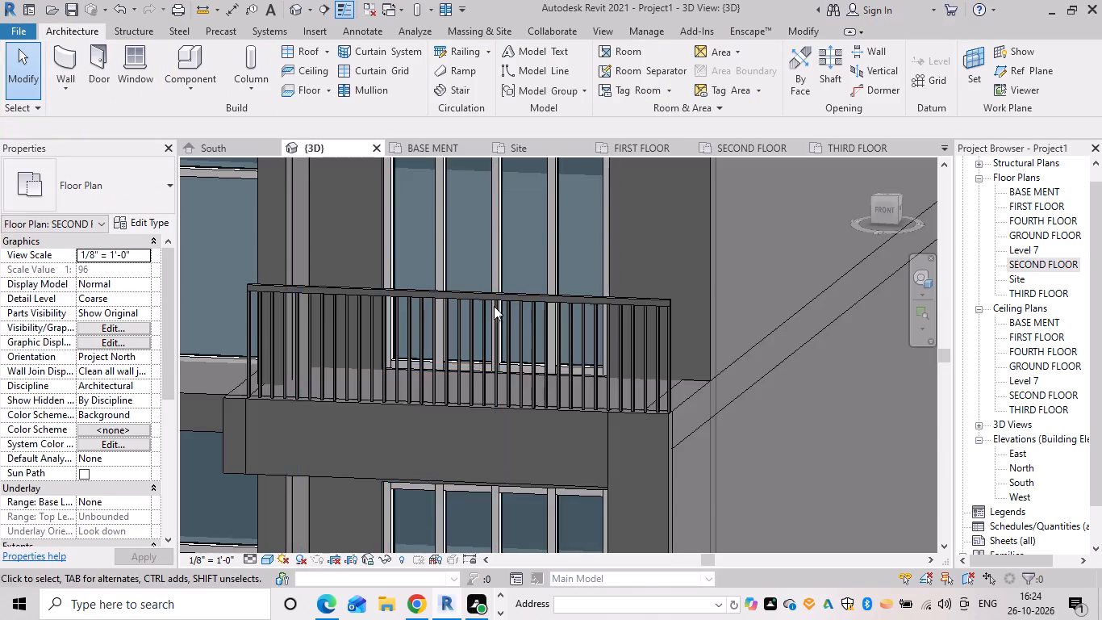
scroll(524, 323, "down", 9)
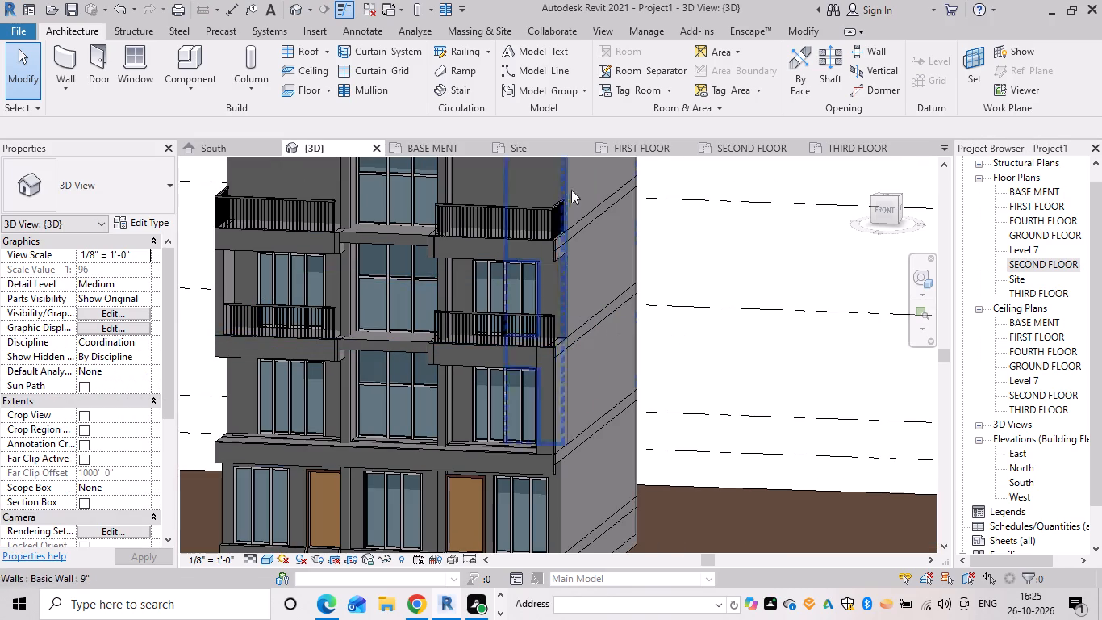
On SECOND FLOOR, add a 4'-9" Handrail - Rectangular railing along the eastern balcony's outer side edge, and check it in the 3D view.
left_click(745, 141)
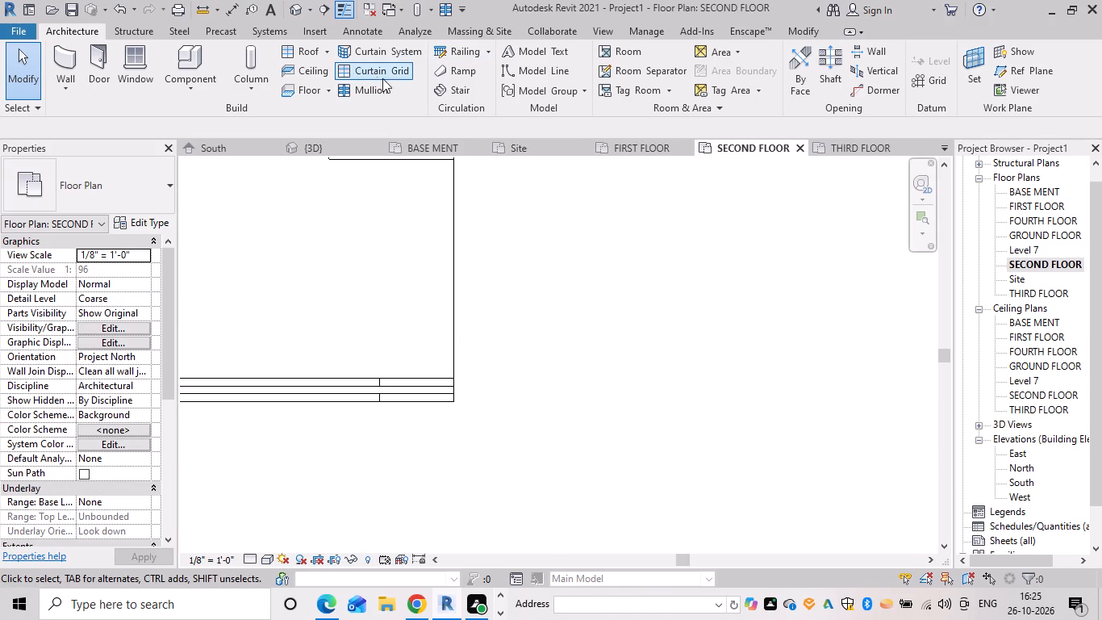
left_click(474, 54)
middle_click_drag(445, 209, 532, 325)
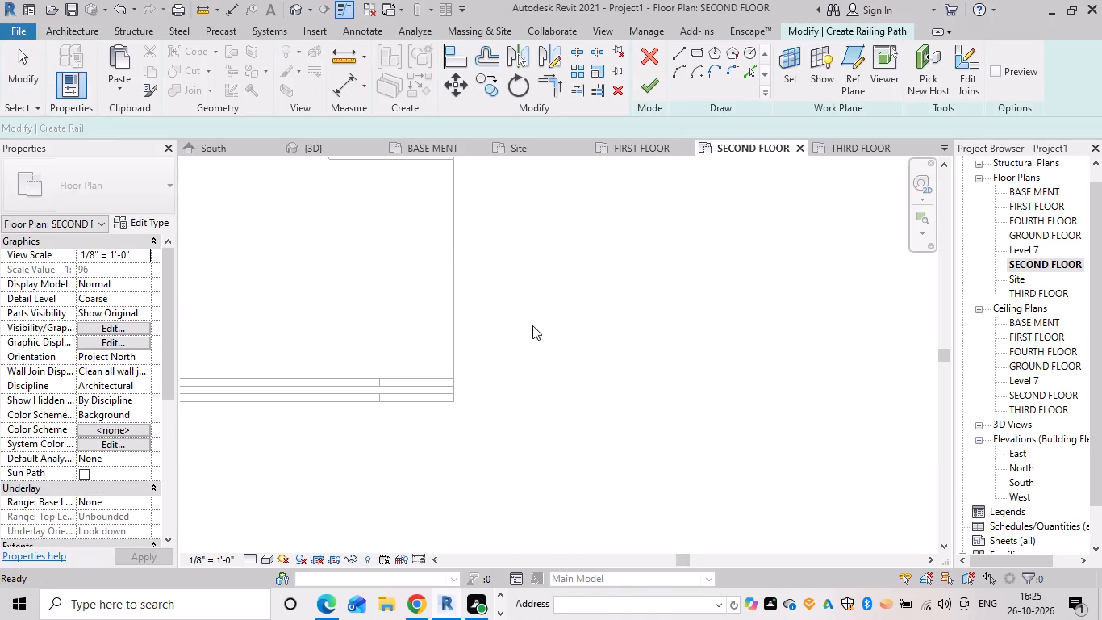
middle_click_drag(532, 325, 533, 326)
scroll(531, 323, "down", 3)
middle_click_drag(531, 323, 583, 411)
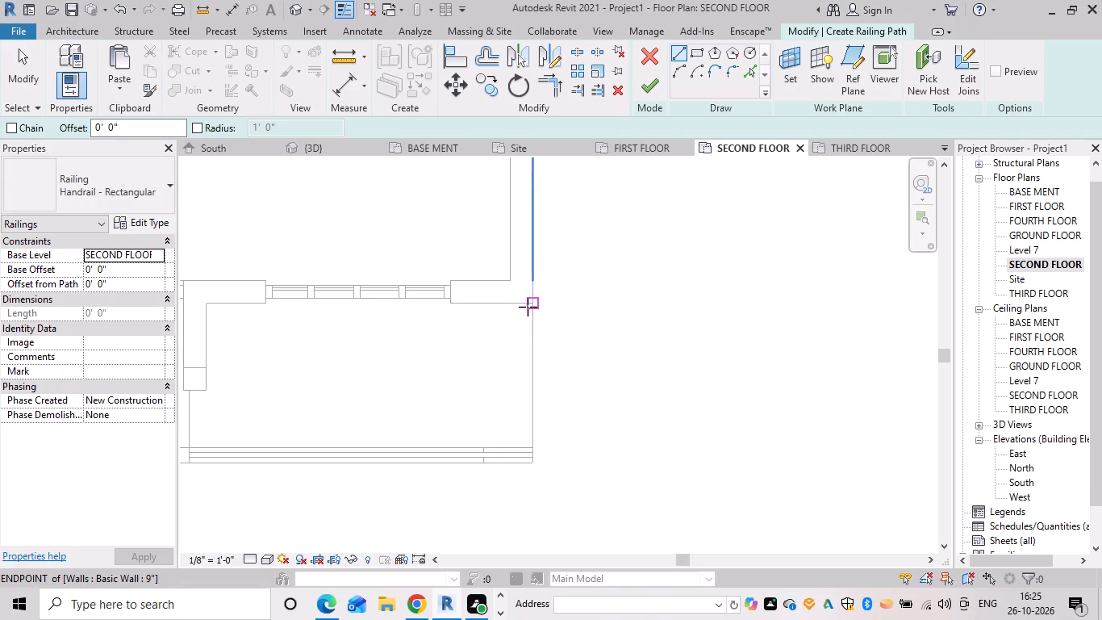
scroll(527, 309, "up", 12)
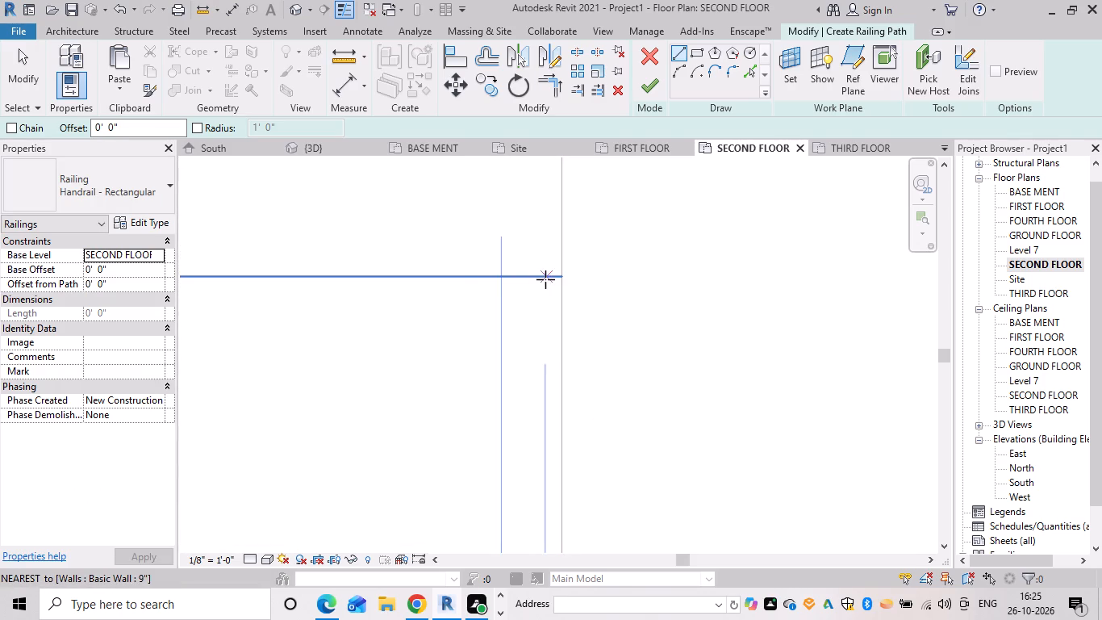
left_click_drag(548, 279, 545, 286)
scroll(540, 401, "down", 5)
middle_click_drag(538, 401, 574, 188)
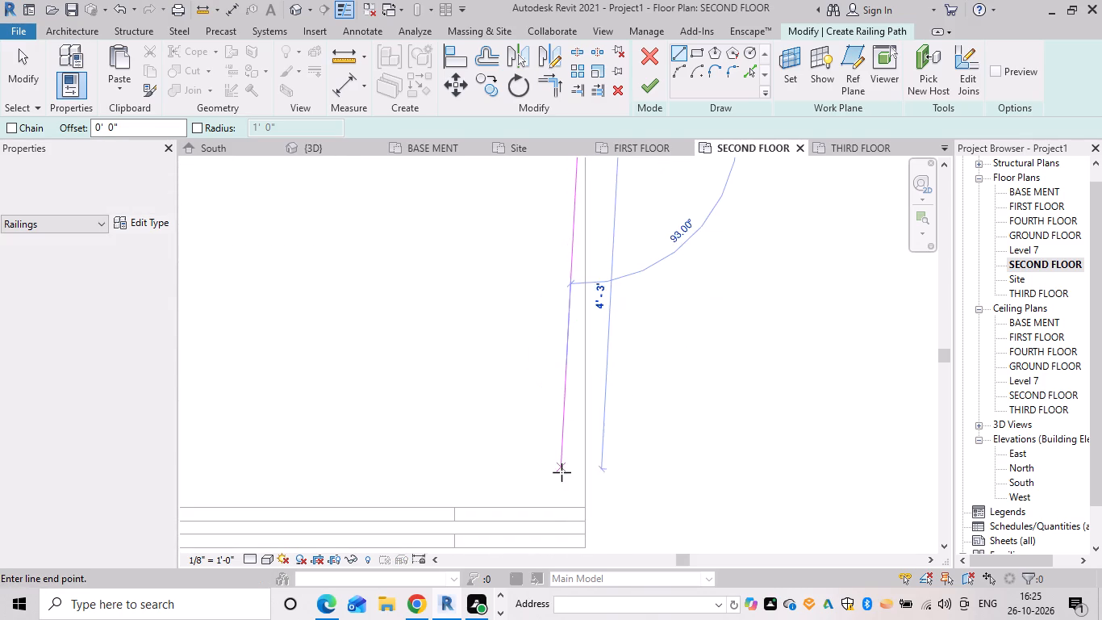
left_click(576, 504)
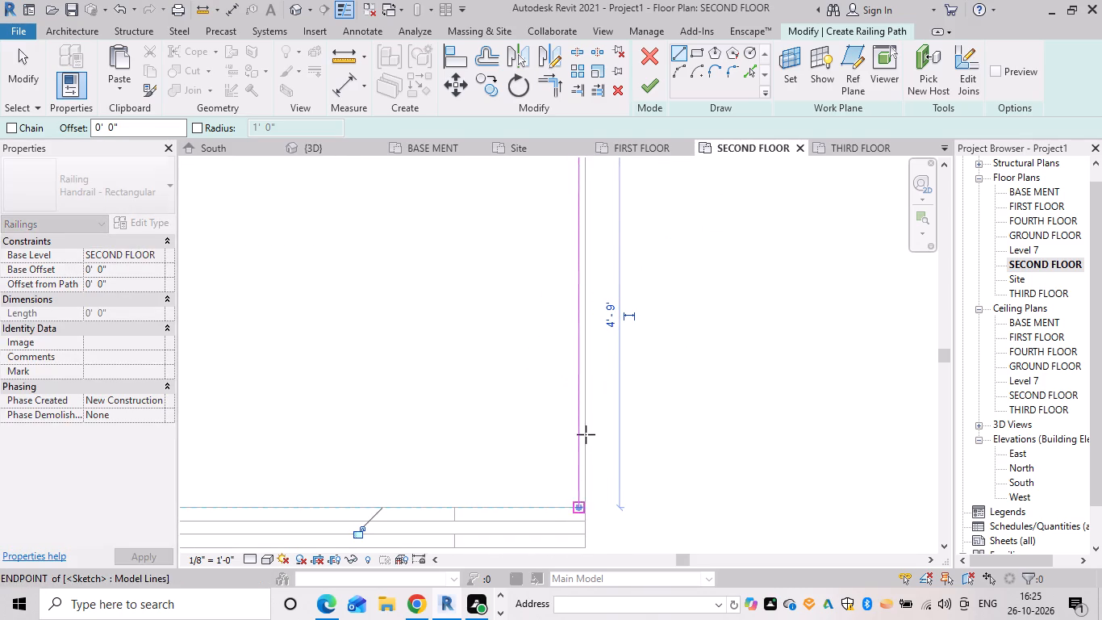
left_click(649, 87)
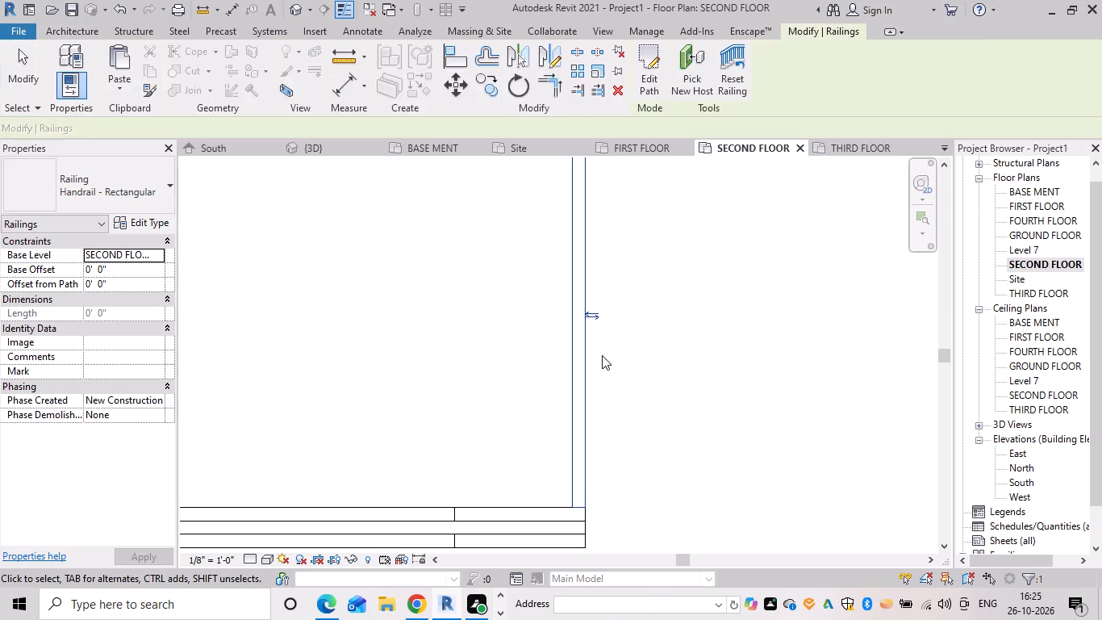
key("Escape")
left_click(320, 149)
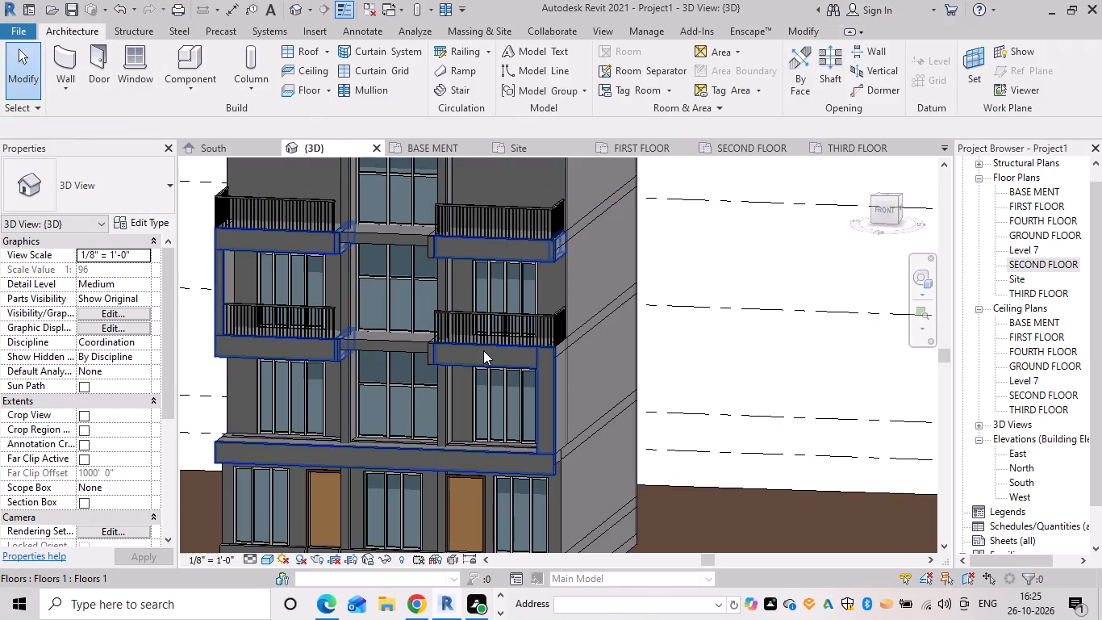
key("Escape")
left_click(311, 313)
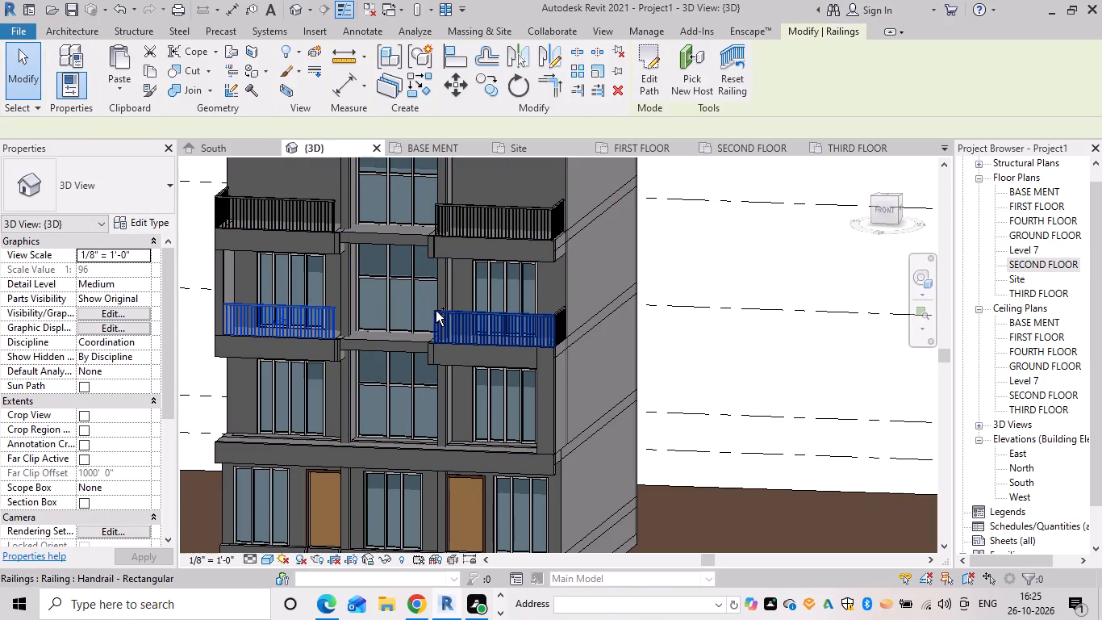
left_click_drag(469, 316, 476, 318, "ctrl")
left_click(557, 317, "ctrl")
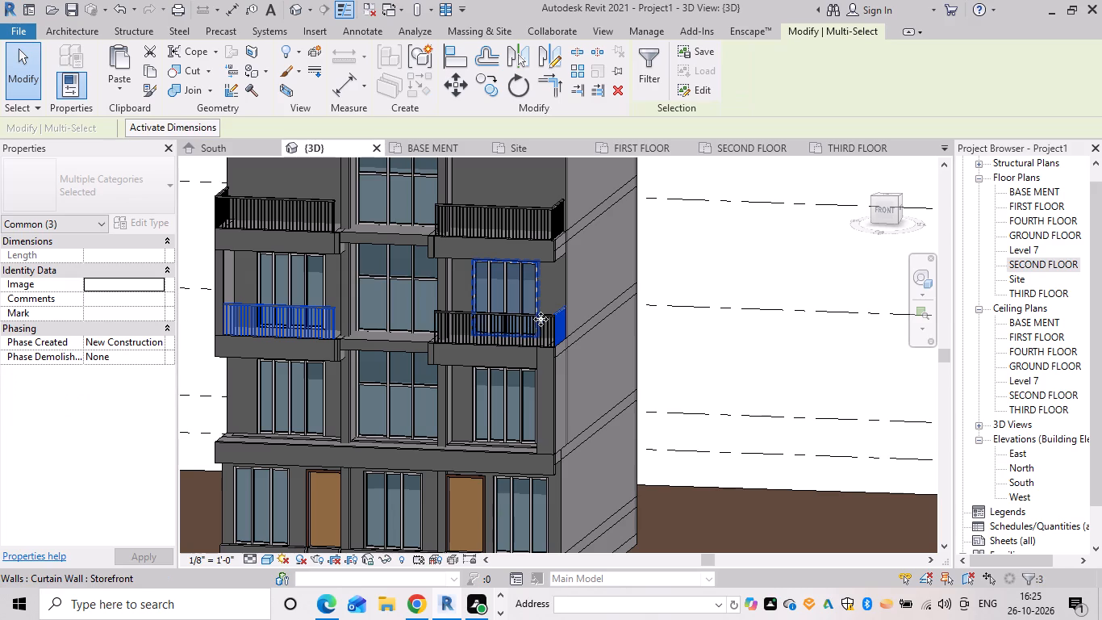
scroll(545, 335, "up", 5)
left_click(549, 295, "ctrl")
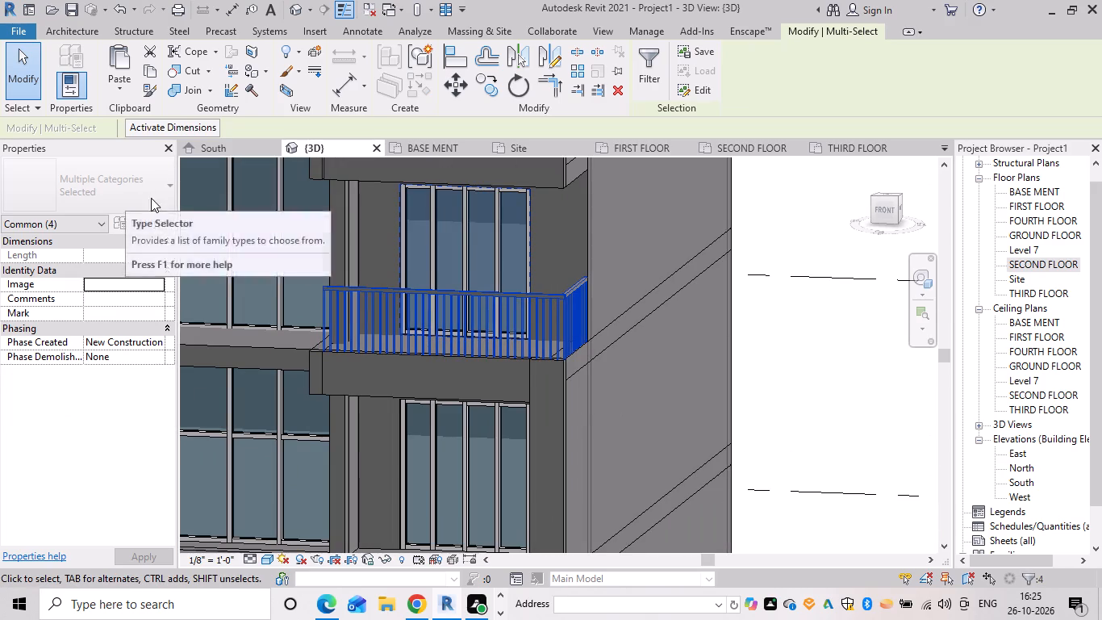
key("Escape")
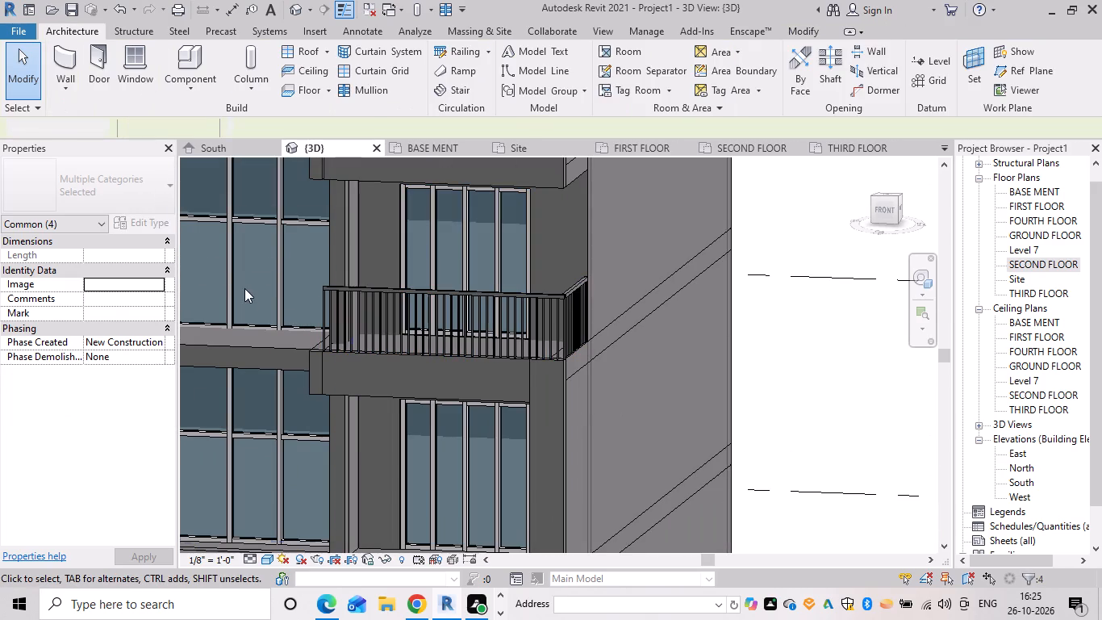
Change the front and side railings of the eastern second-floor balcony to the Glass Panel - Bottom Fill type.
left_click(408, 322)
left_click(152, 205)
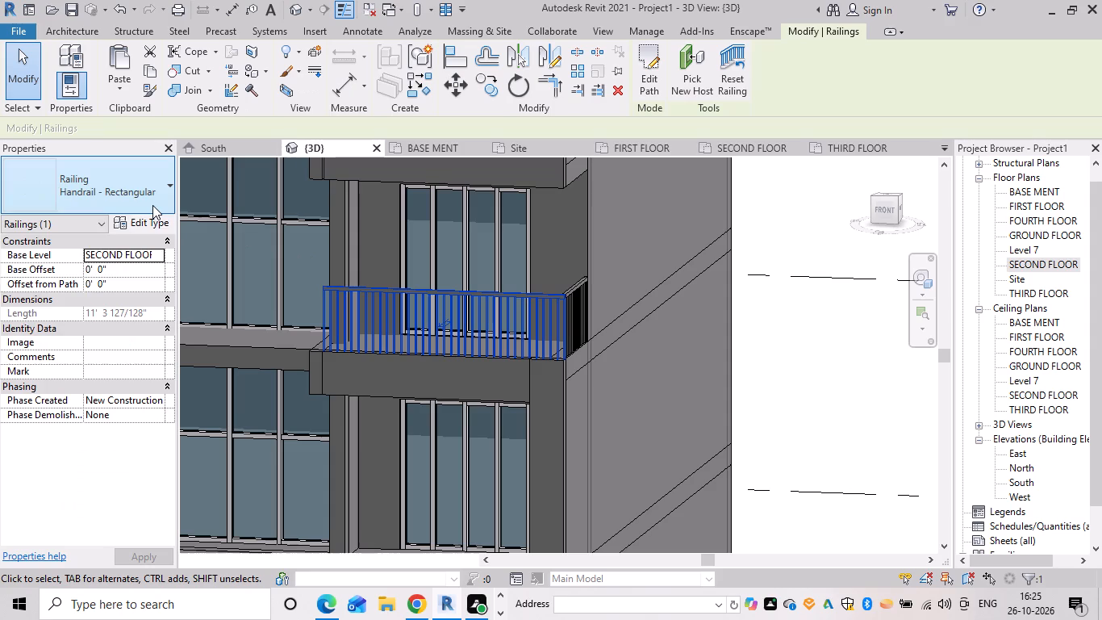
left_click(147, 265)
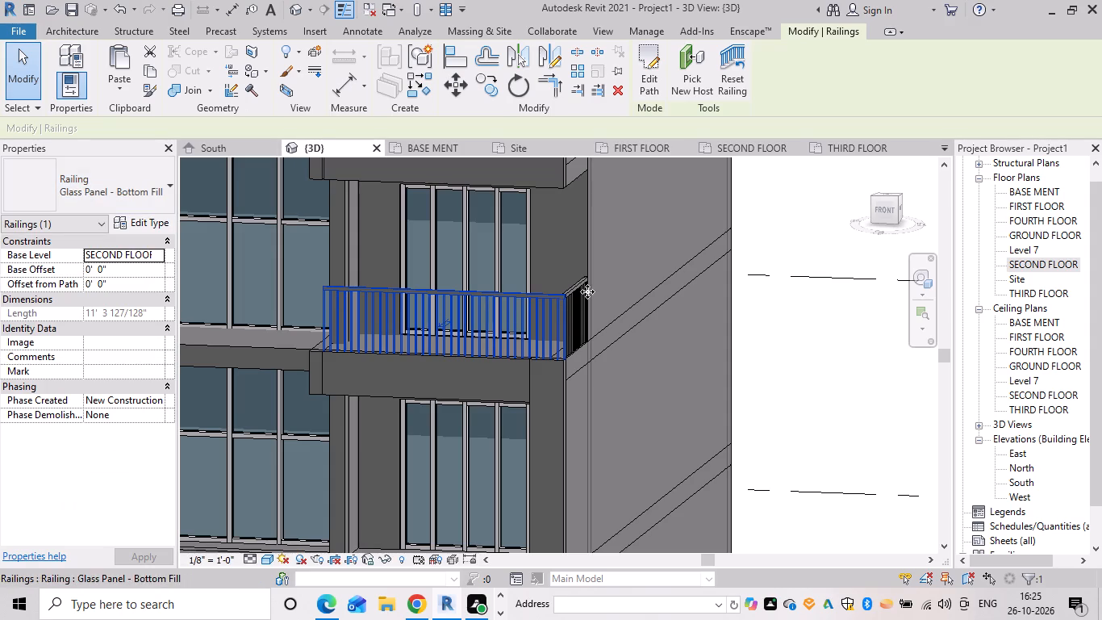
left_click(582, 296)
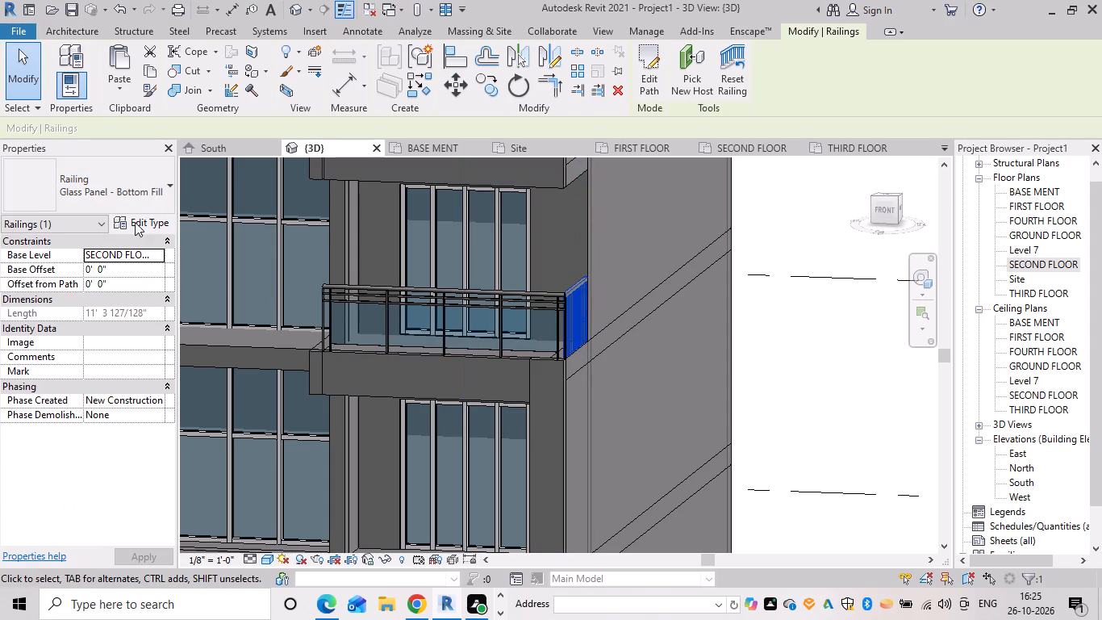
left_click(121, 202)
left_click(157, 267)
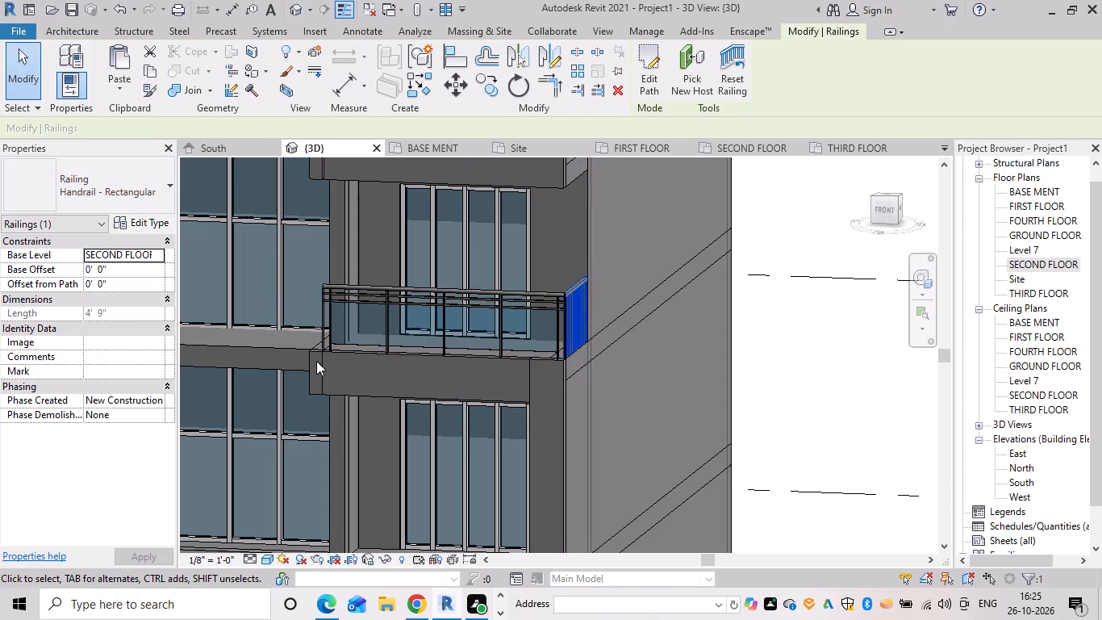
Change the western second-floor balcony's front railing to the Glass Panel - Bottom Fill type.
scroll(329, 357, "down", 5)
middle_click_drag(367, 343, 698, 333)
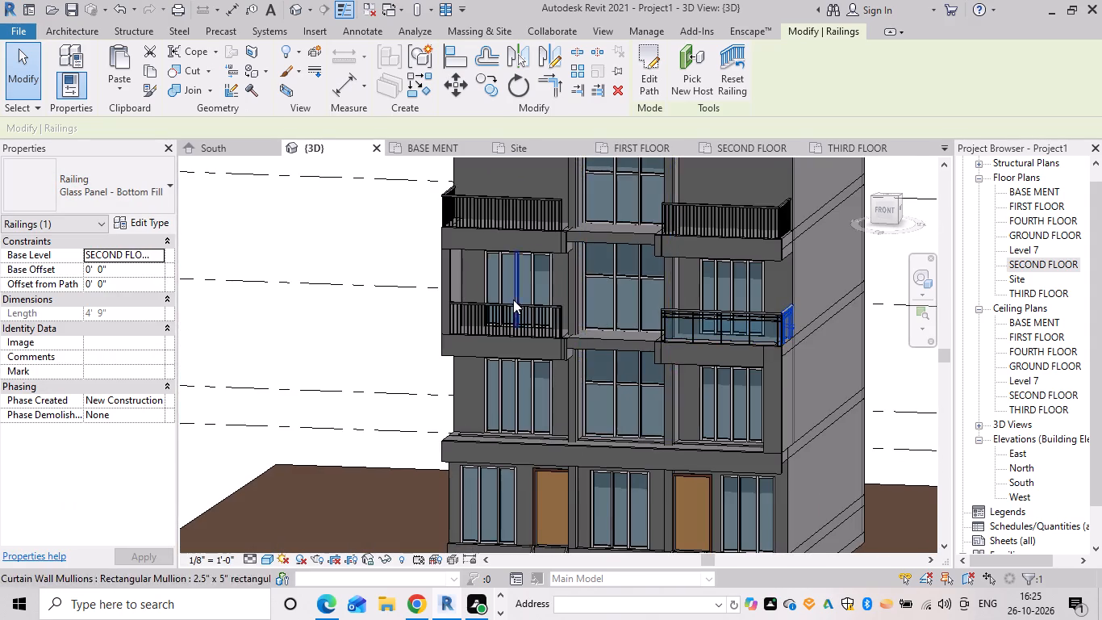
scroll(513, 298, "up", 5)
left_click(495, 314)
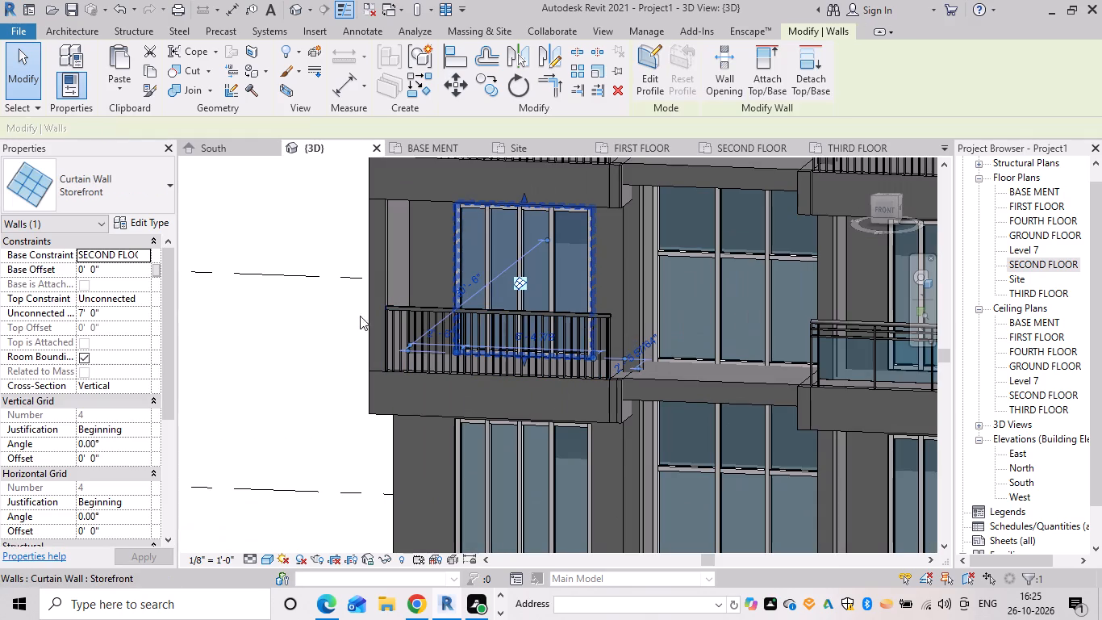
key("Escape")
left_click(436, 316)
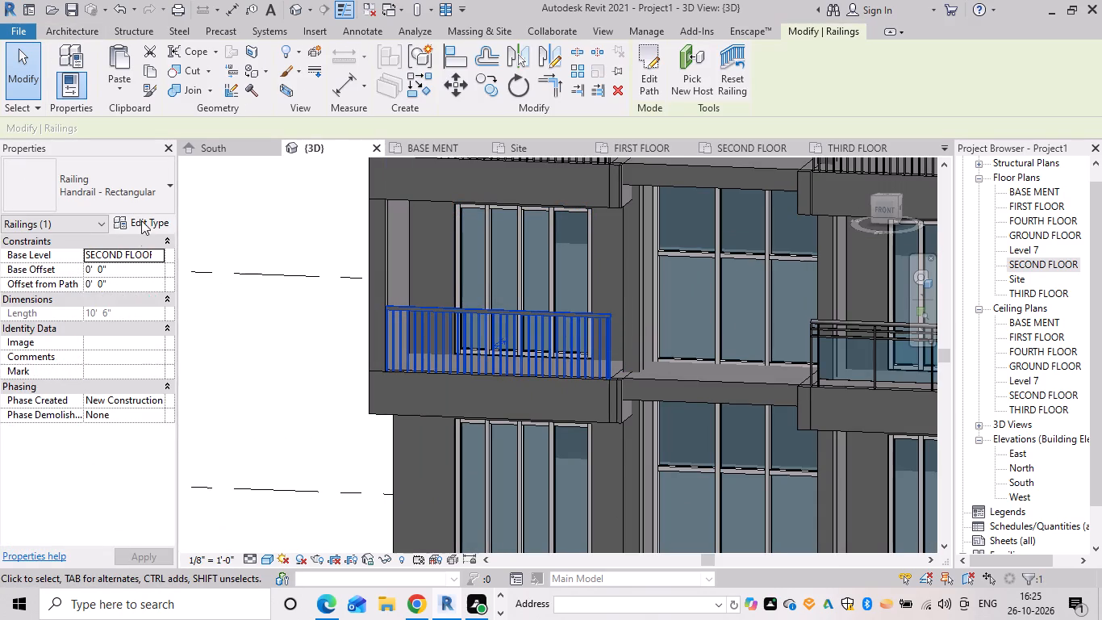
left_click(145, 205)
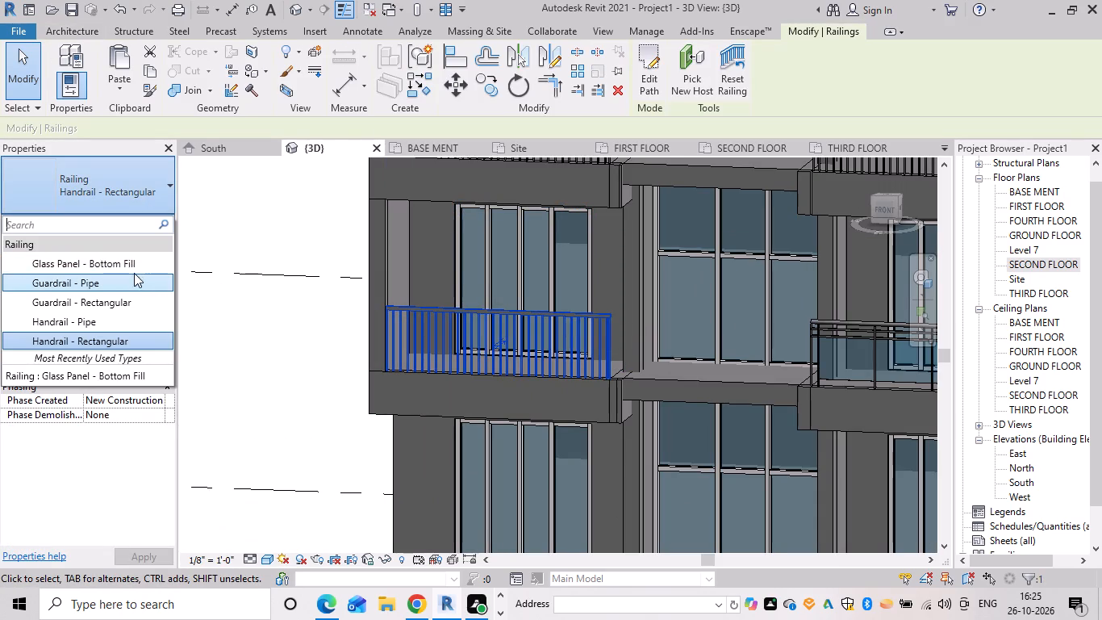
left_click(136, 262)
left_click(262, 353)
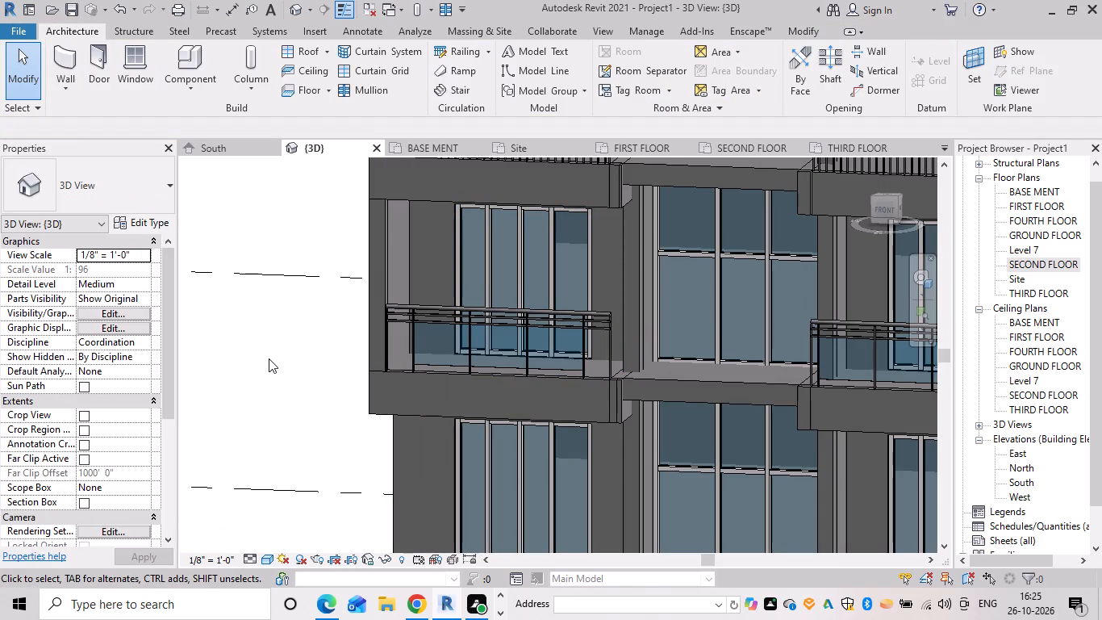
Review the second-floor glass railings on the front facade in the 3D view, and dismiss the Autodesk notification window covering the model.
scroll(582, 414, "down", 5)
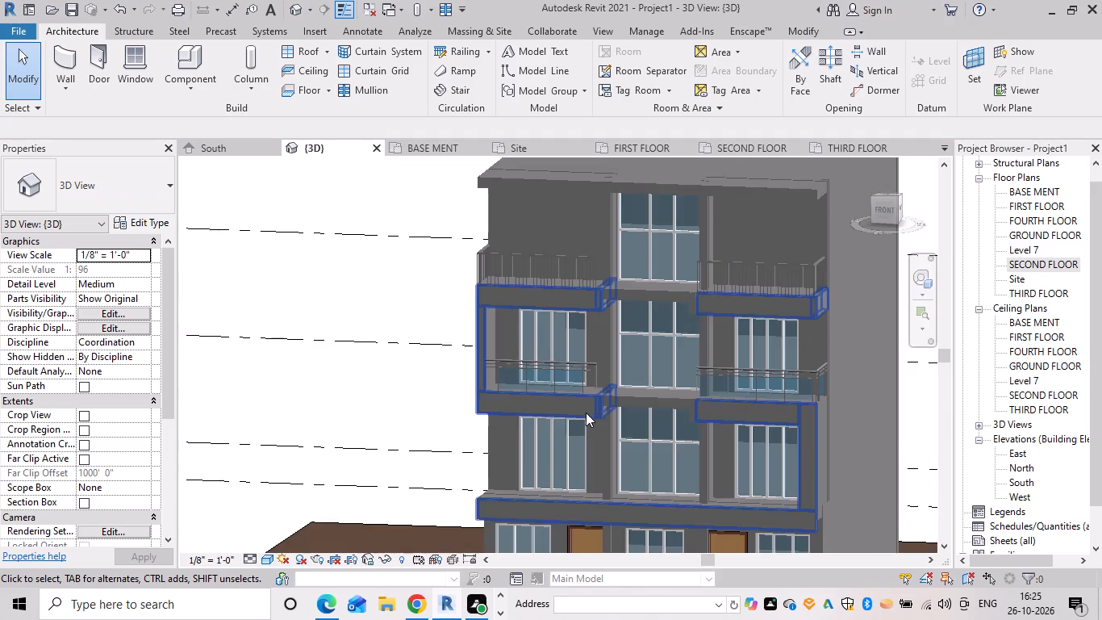
middle_click_drag(586, 413, 386, 341)
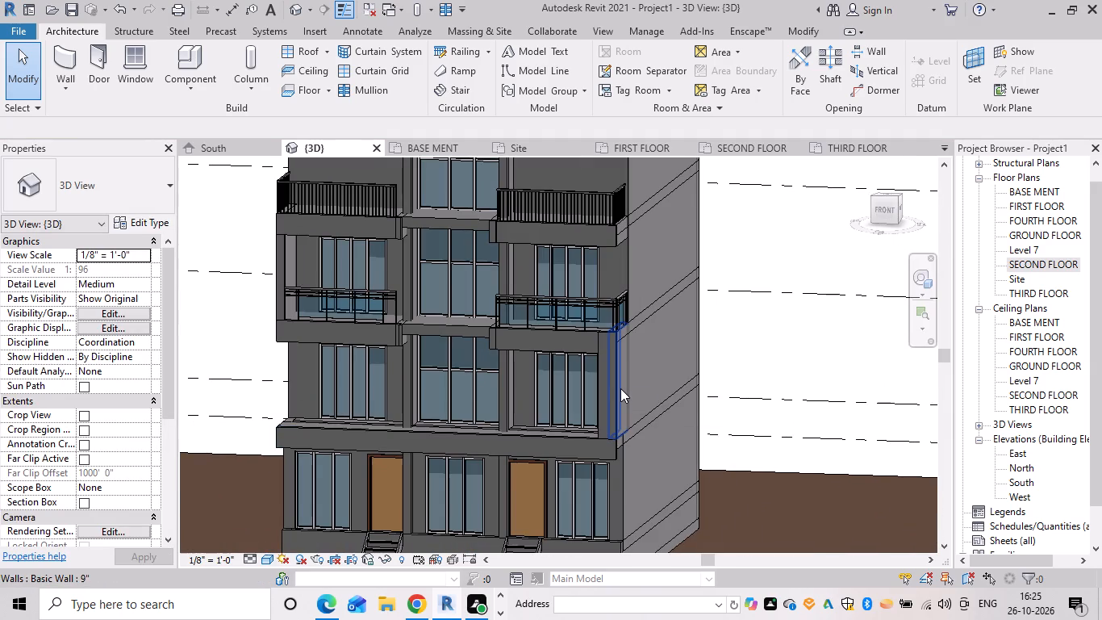
scroll(661, 391, "down", 3)
middle_click_drag(659, 390, 690, 337)
middle_click(690, 337)
scroll(690, 337, "up", 1)
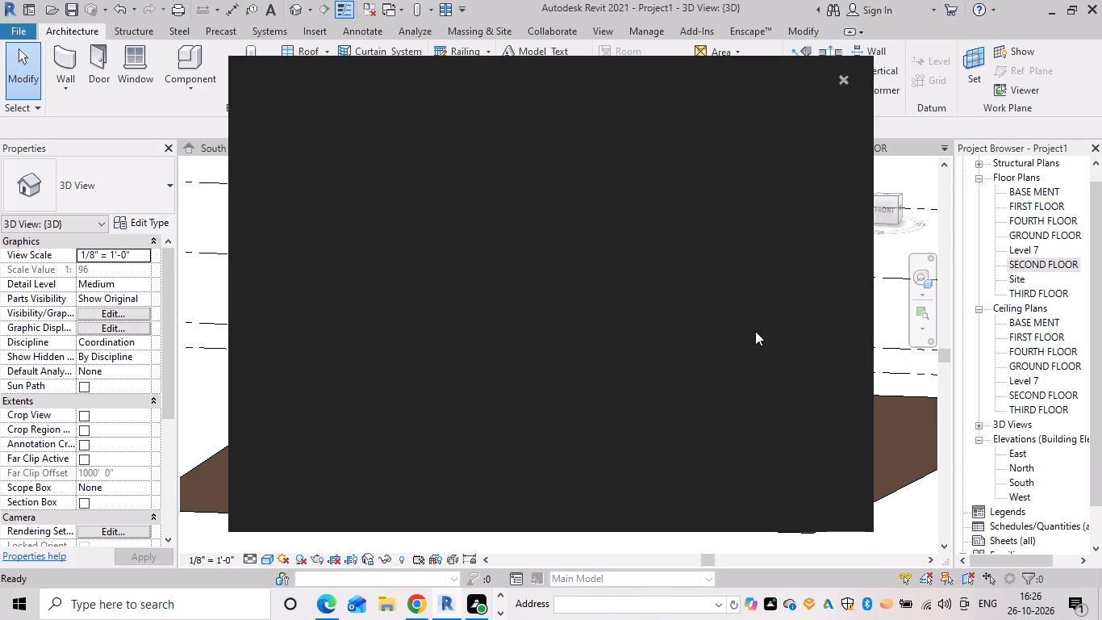
left_click(841, 74)
Examine the front balcony slab in the FIRST FLOOR plan and from several angles in the 3D view.
double_click(1047, 203)
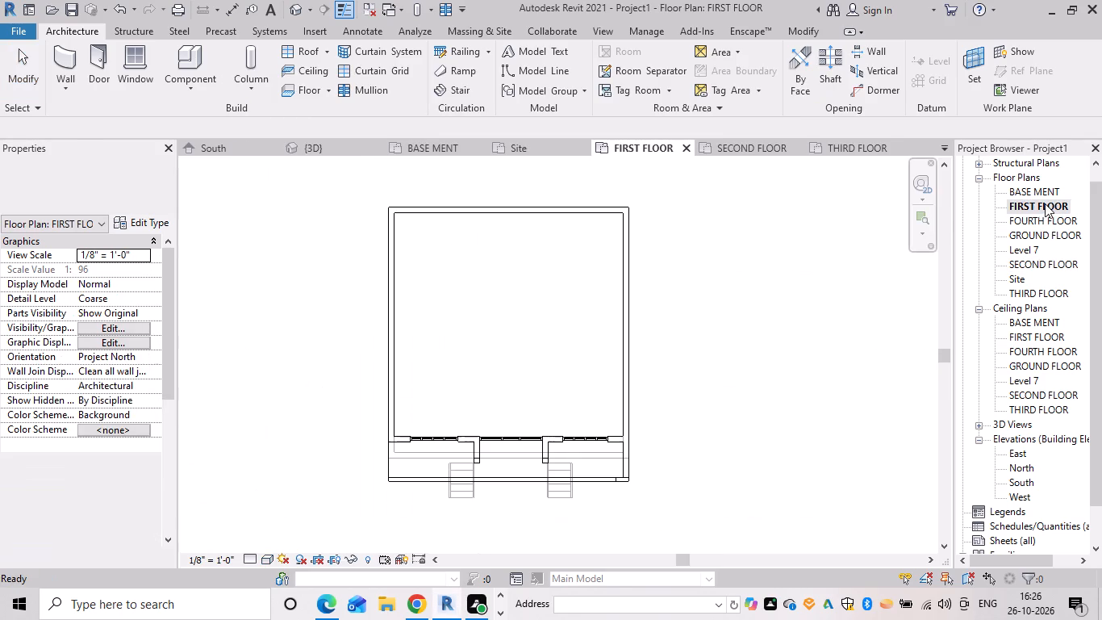
scroll(479, 488, "up", 4)
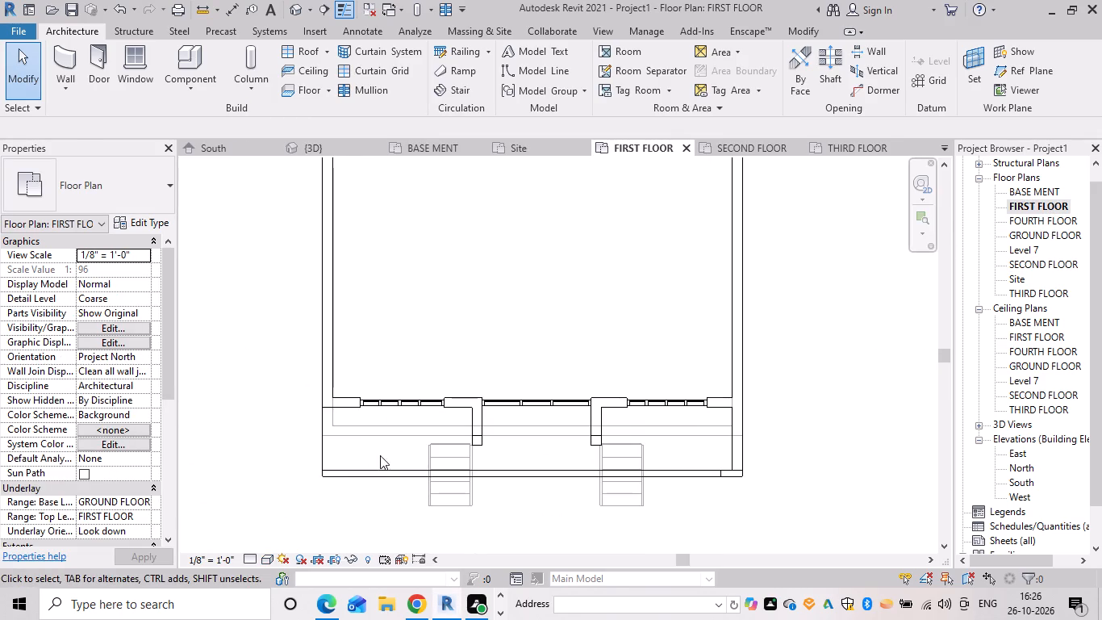
scroll(365, 493, "up", 2)
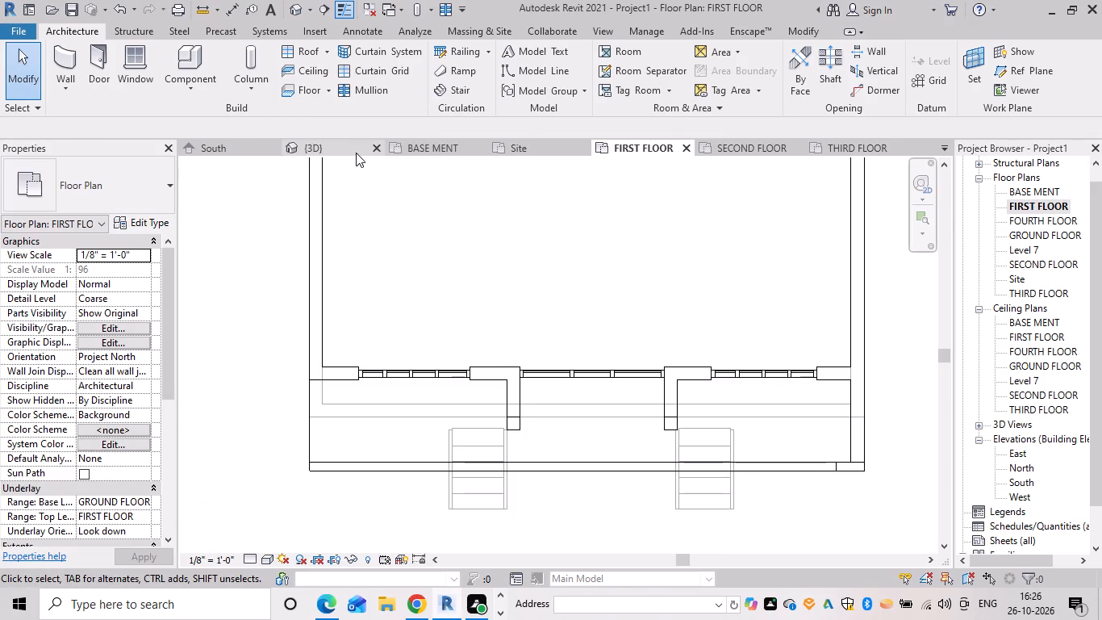
left_click(319, 146)
scroll(457, 418, "up", 2)
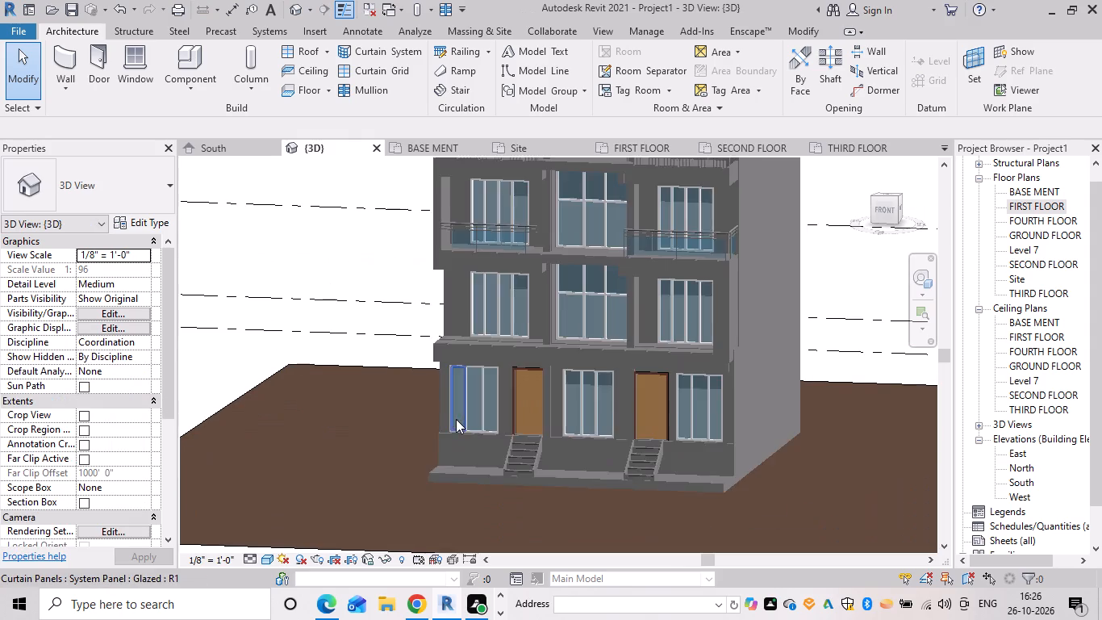
middle_click_drag(496, 392, 599, 438, "shift")
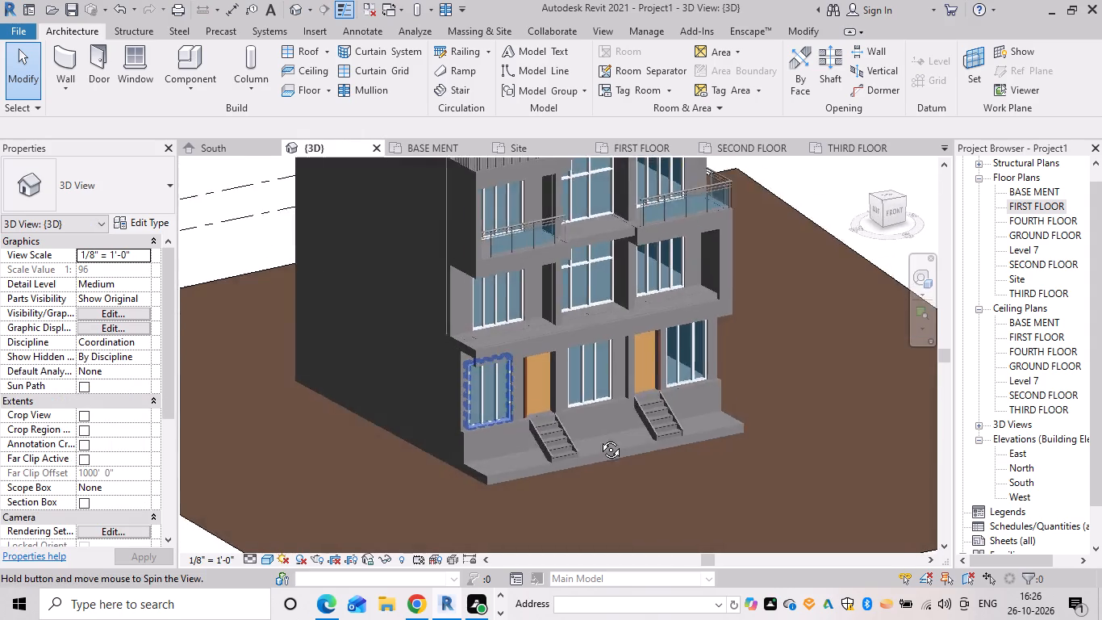
middle_click_drag(599, 438, 612, 448, "shift")
scroll(514, 320, "up", 5)
middle_click_drag(485, 378, 468, 428, "shift")
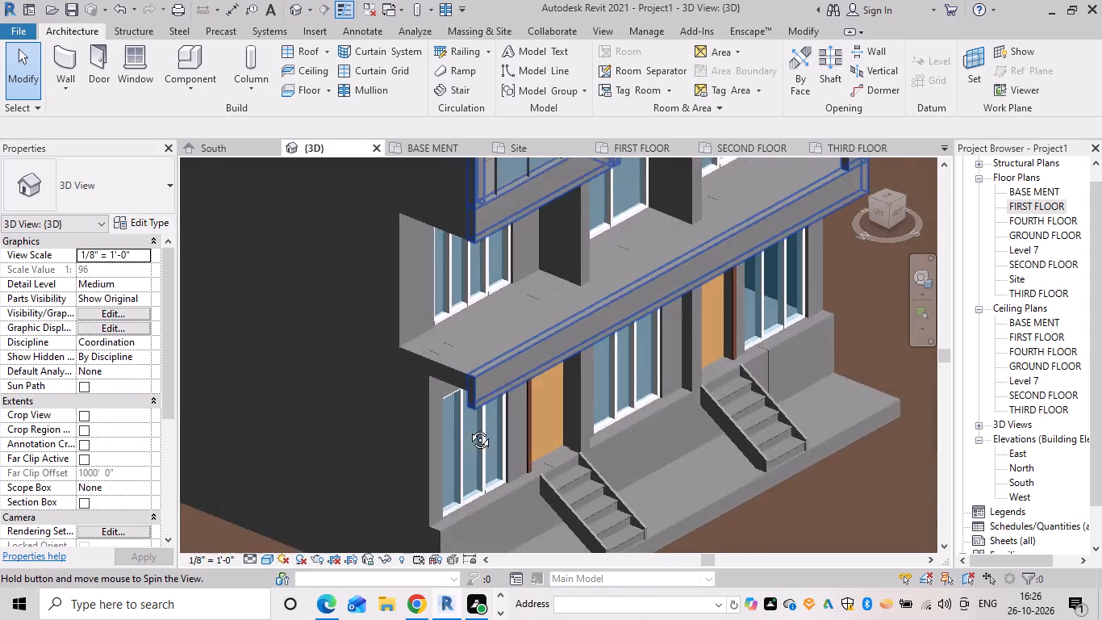
middle_click_drag(468, 428, 421, 362, "shift")
scroll(421, 354, "down", 7)
middle_click_drag(524, 358, 518, 285, "shift")
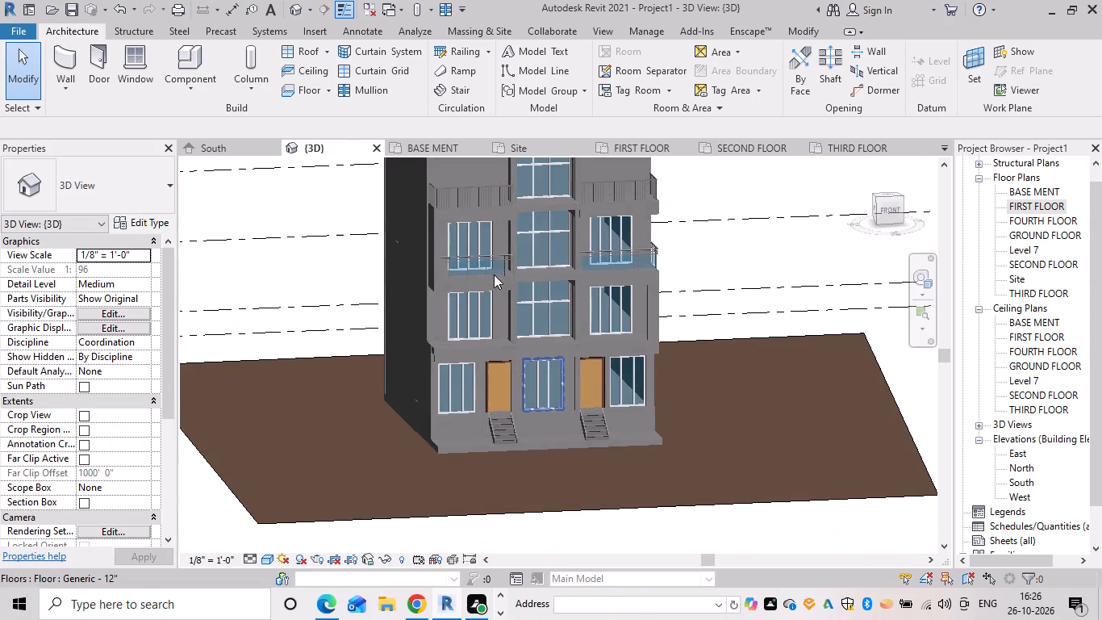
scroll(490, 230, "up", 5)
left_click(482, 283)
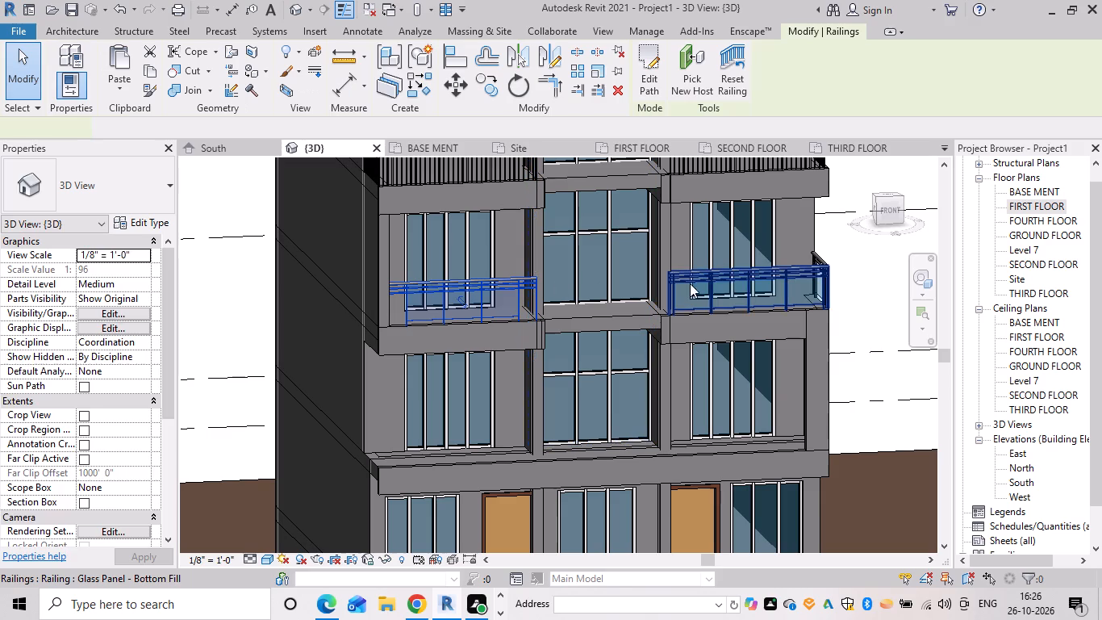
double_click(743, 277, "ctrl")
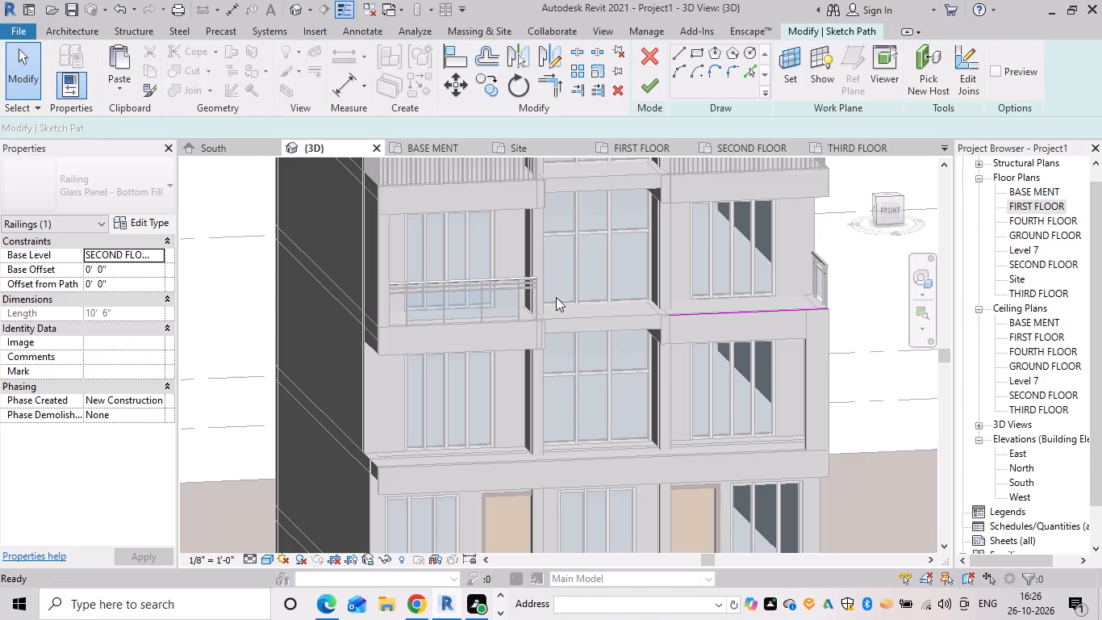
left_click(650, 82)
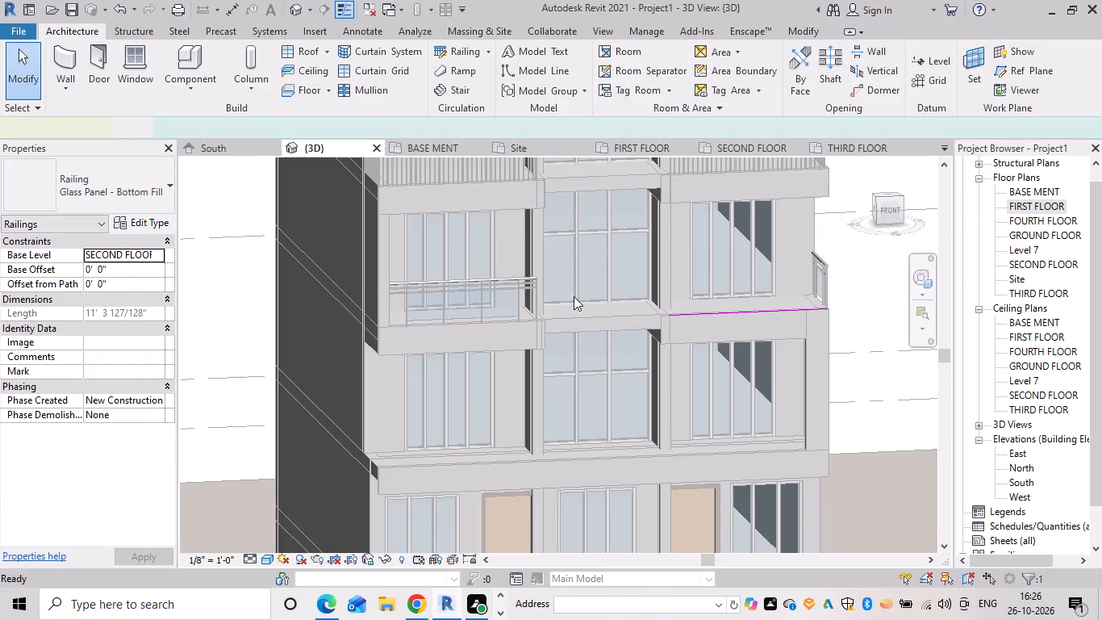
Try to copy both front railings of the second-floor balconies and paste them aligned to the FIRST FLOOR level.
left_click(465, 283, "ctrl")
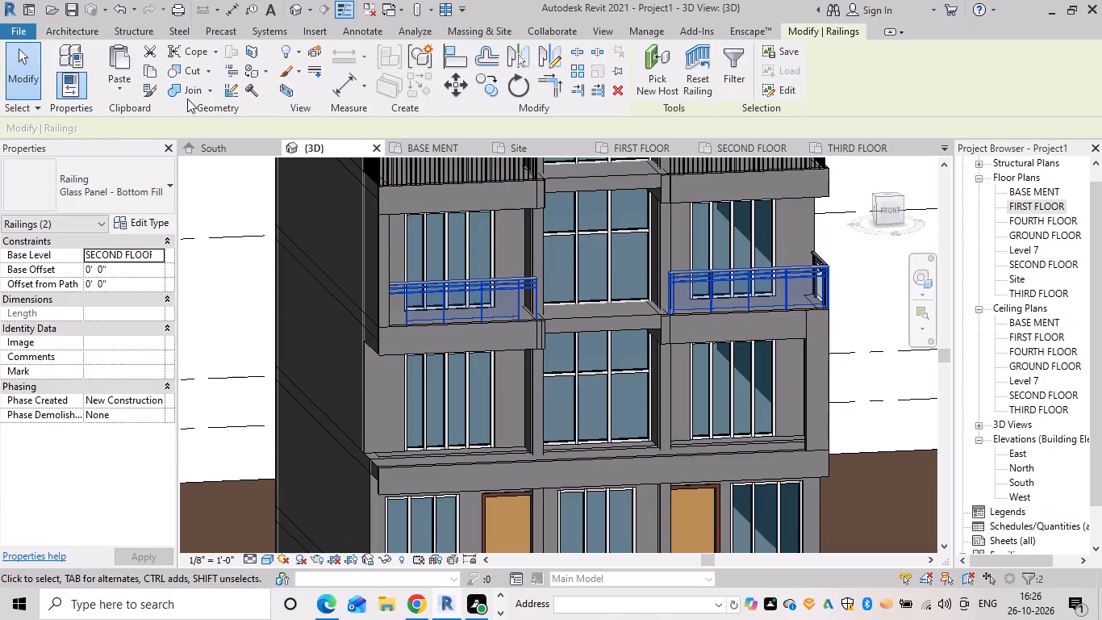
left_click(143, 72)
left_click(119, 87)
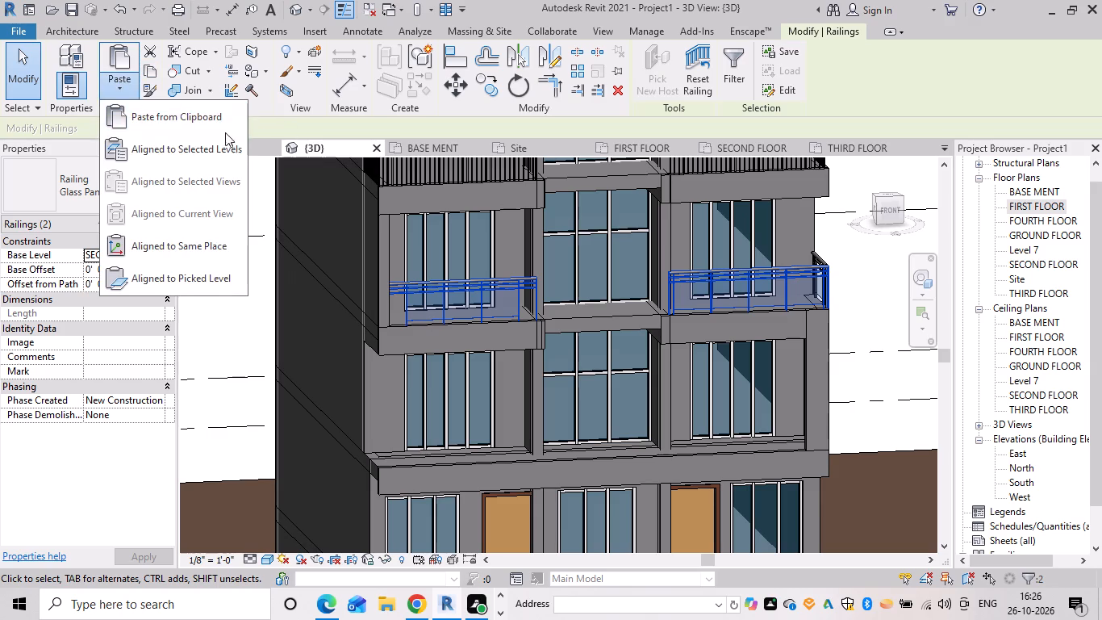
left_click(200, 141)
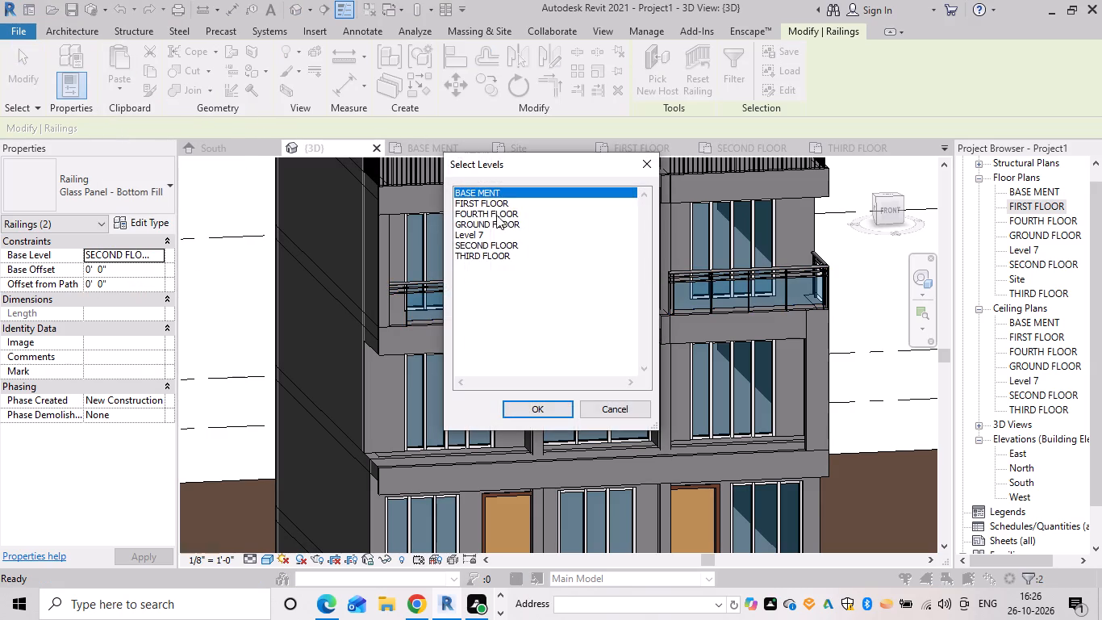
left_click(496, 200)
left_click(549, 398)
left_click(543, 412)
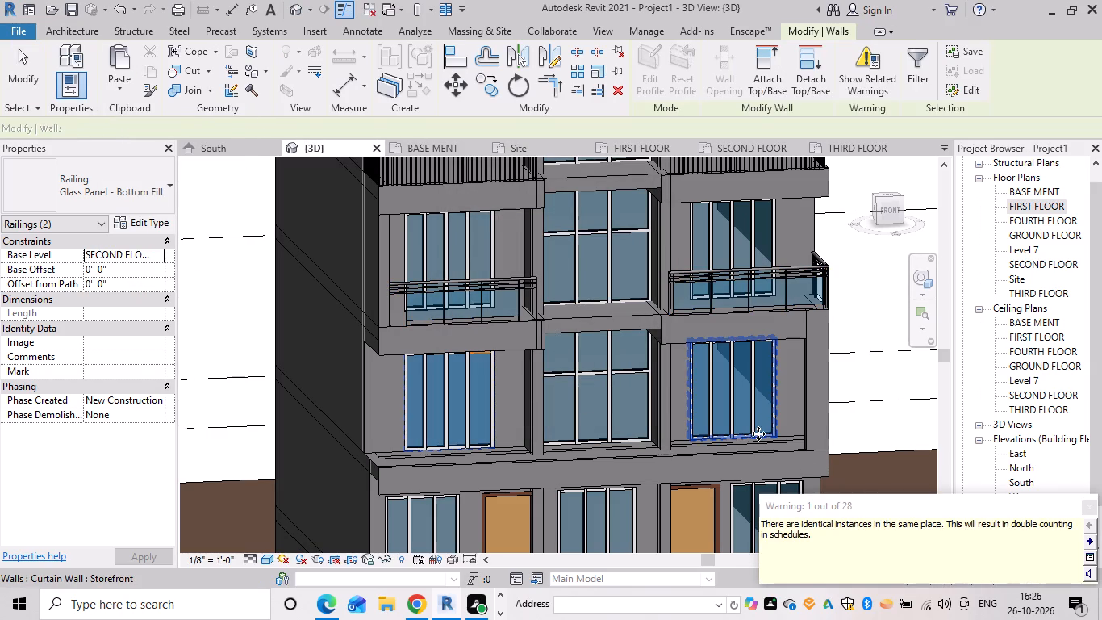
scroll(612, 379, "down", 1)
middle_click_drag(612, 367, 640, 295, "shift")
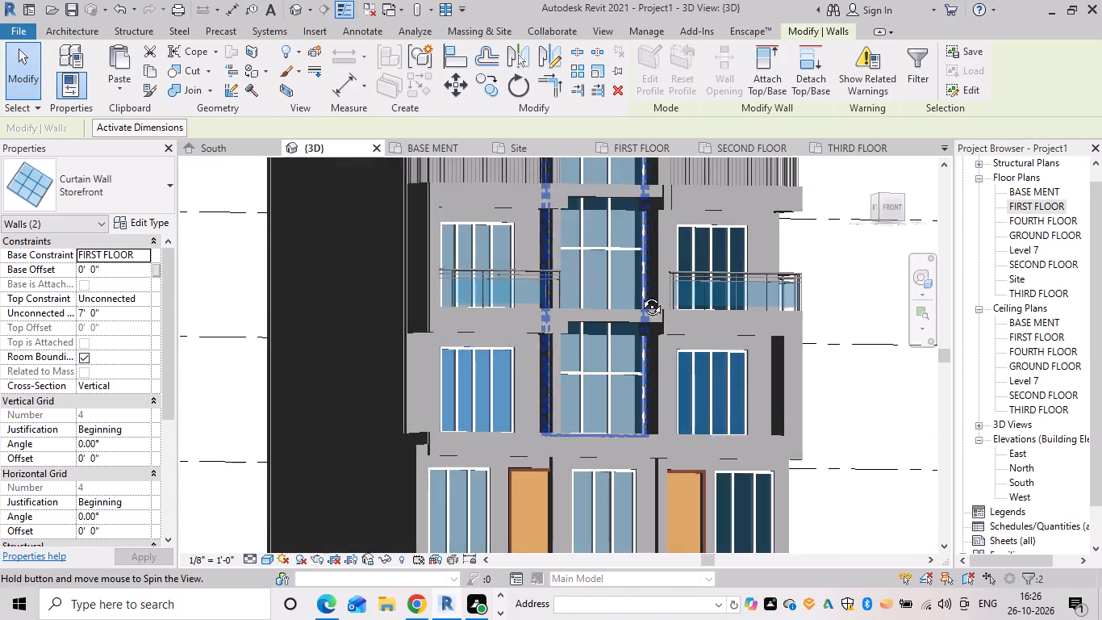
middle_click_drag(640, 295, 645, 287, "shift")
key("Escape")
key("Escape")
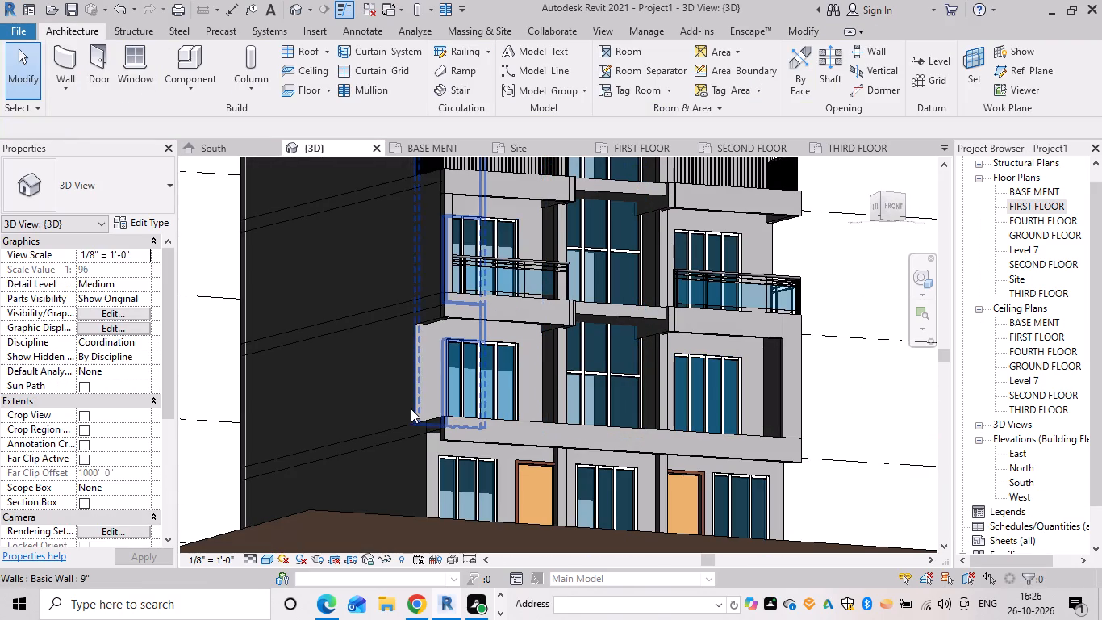
Examine the first-floor front balcony and the wall at its western end from several angles in the 3D view.
left_click(416, 408)
middle_click_drag(535, 387, 529, 414, "shift")
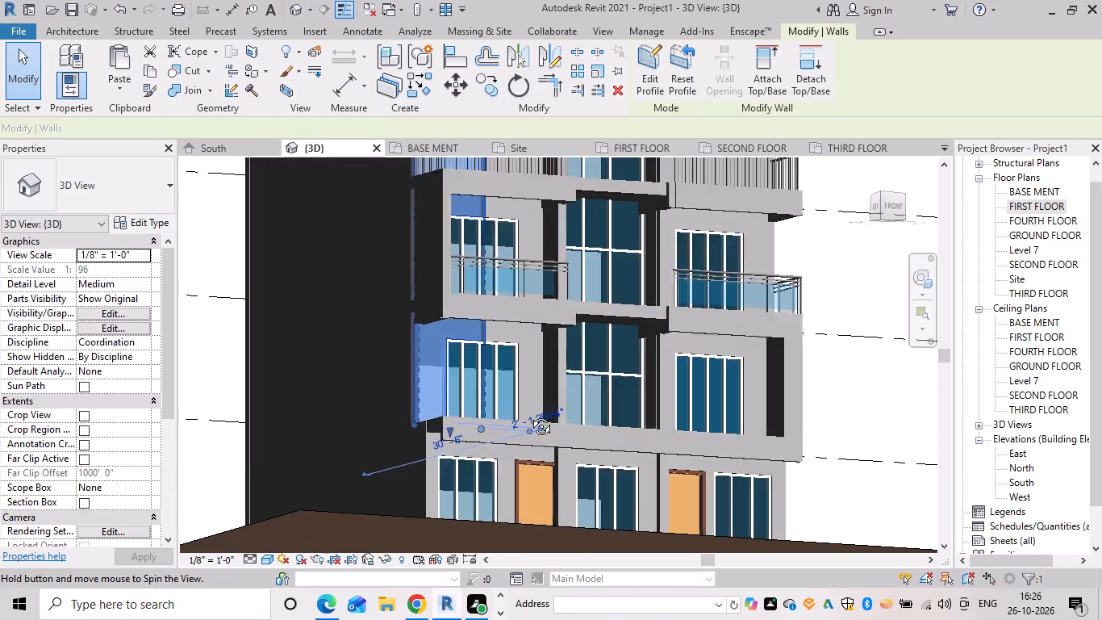
middle_click_drag(529, 414, 521, 454, "shift")
middle_click_drag(519, 460, 504, 471)
middle_click_drag(501, 471, 493, 471, "shift")
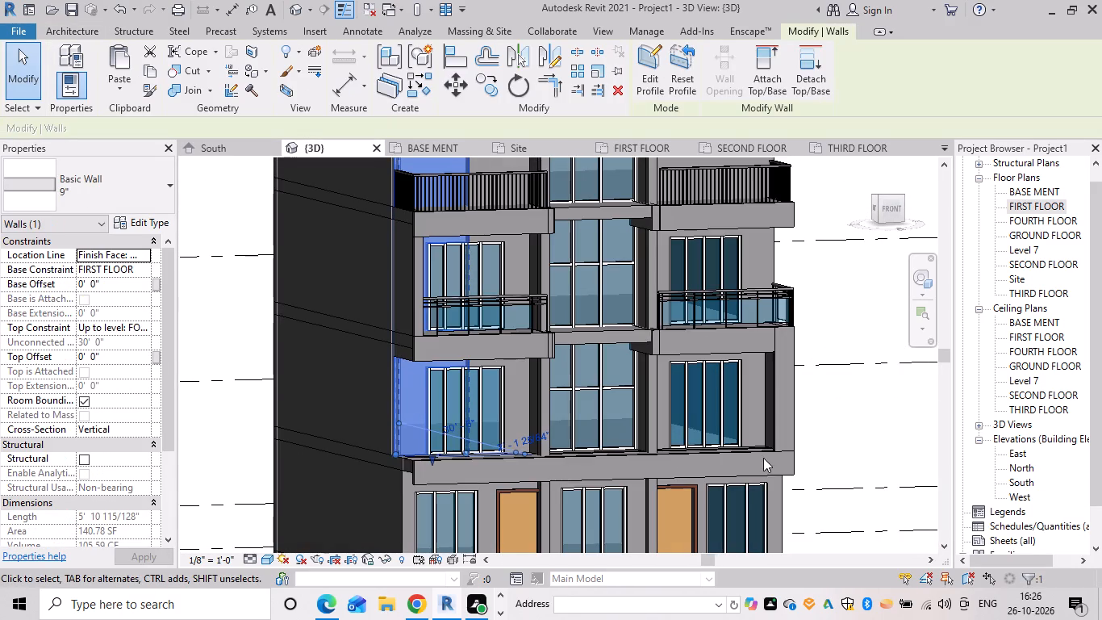
middle_click_drag(772, 436, 717, 459, "shift")
key("Escape")
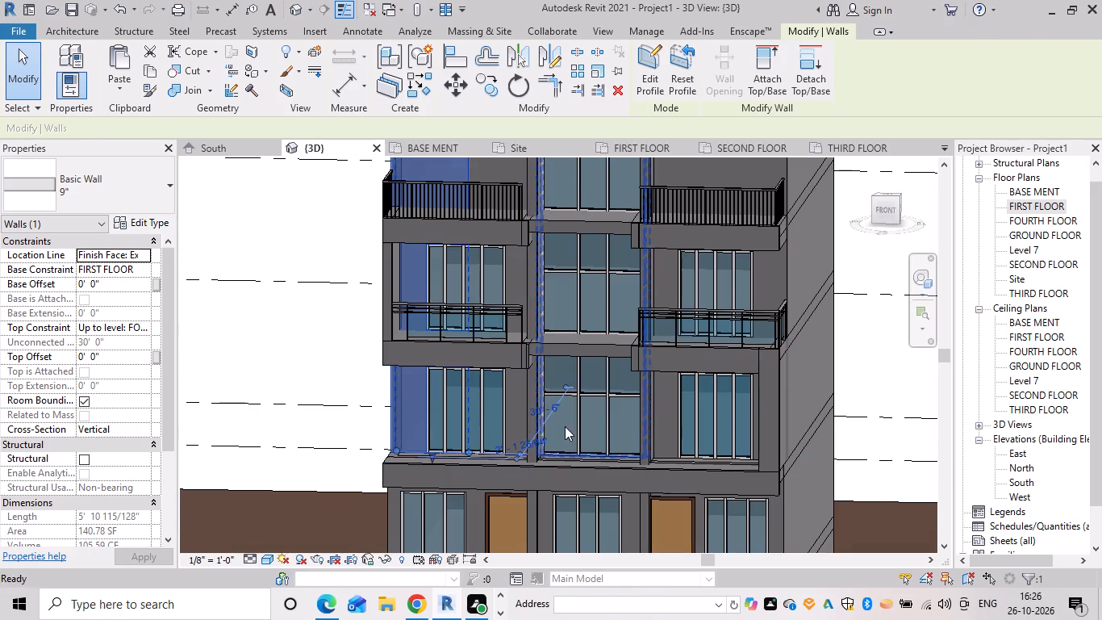
key("Escape")
Copy the western second-floor balcony's front glass railing and paste it aligned to the FIRST FLOOR level.
scroll(480, 322, "up", 4)
left_click(552, 336)
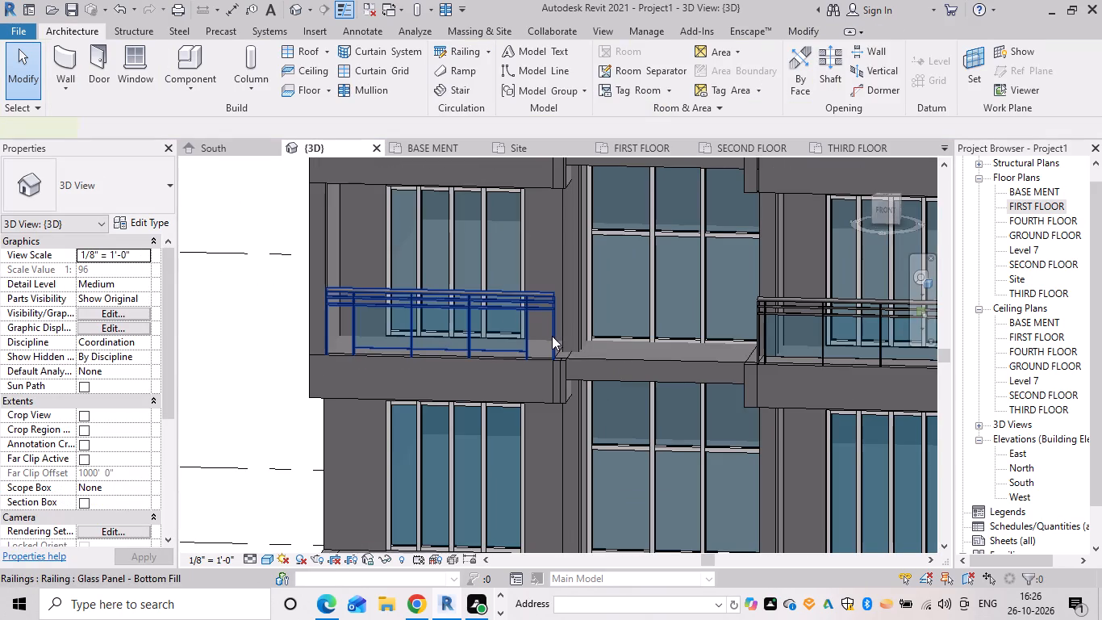
left_click(153, 68)
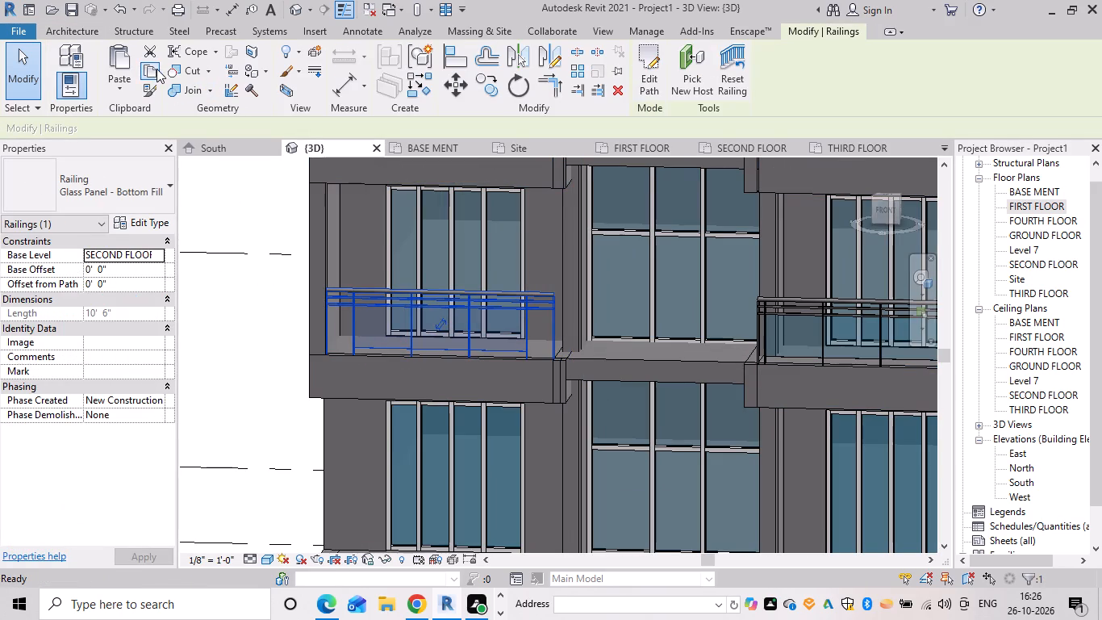
left_click(121, 84)
left_click(202, 152)
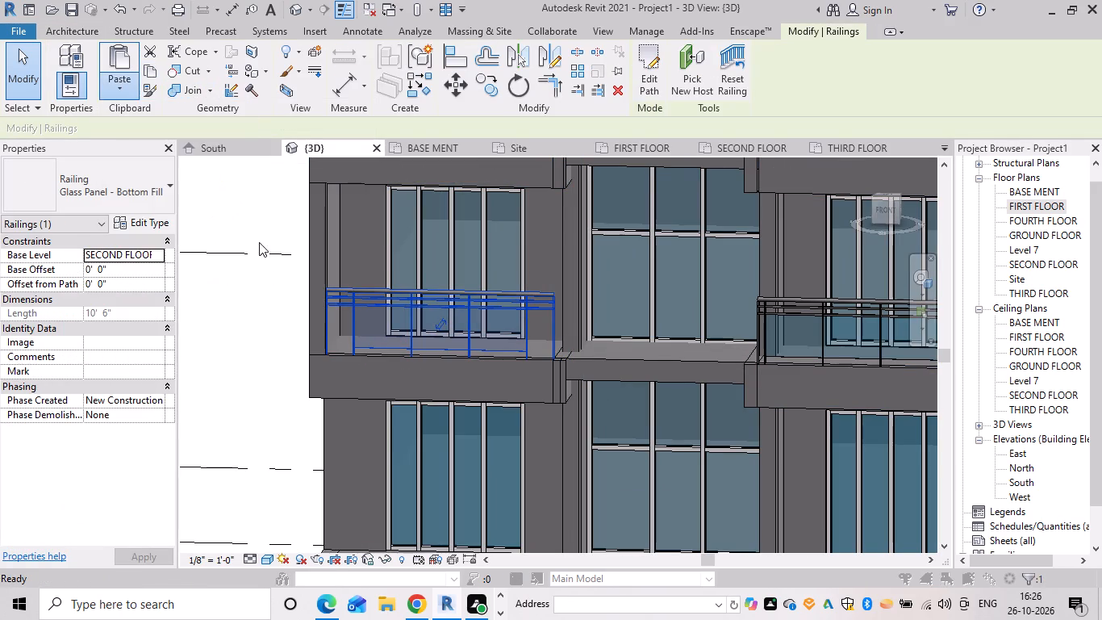
left_click(534, 207)
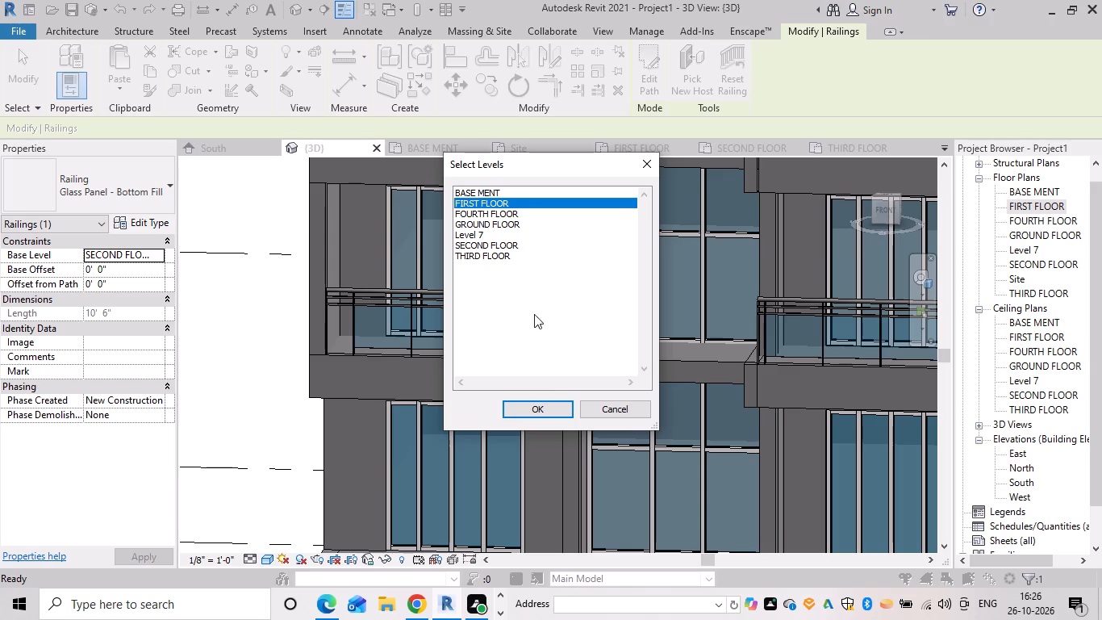
left_click(548, 408)
Copy the eastern second-floor balcony's front glass railing and paste it aligned to the FIRST FLOOR level.
scroll(580, 425, "down", 2)
middle_click_drag(582, 425, 591, 337)
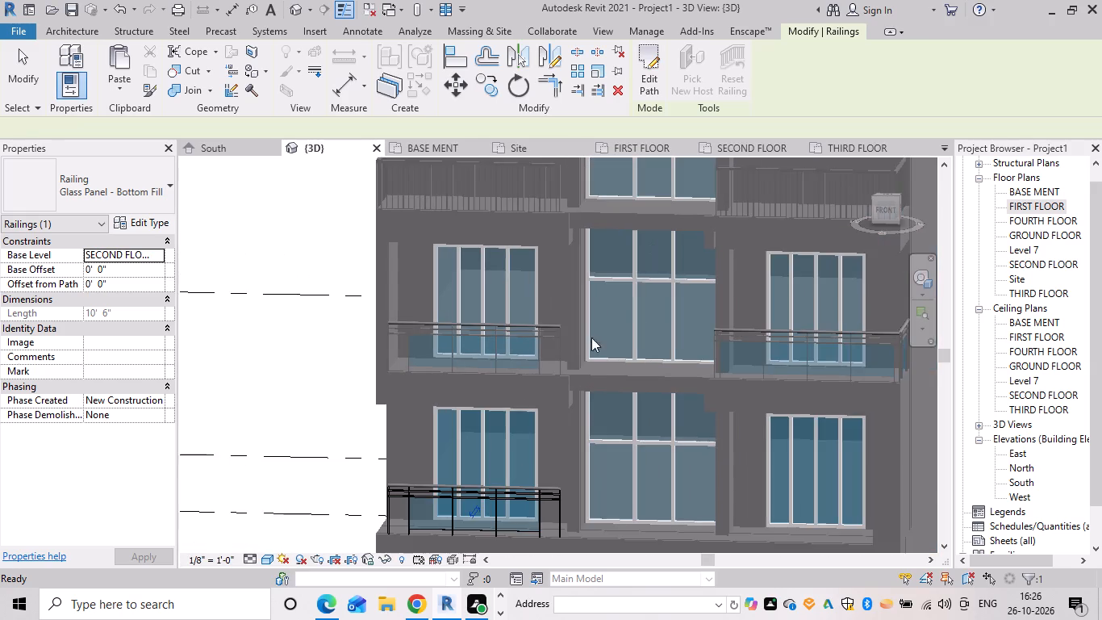
middle_click_drag(591, 337, 549, 269)
scroll(720, 386, "down", 1)
middle_click_drag(720, 379, 532, 286)
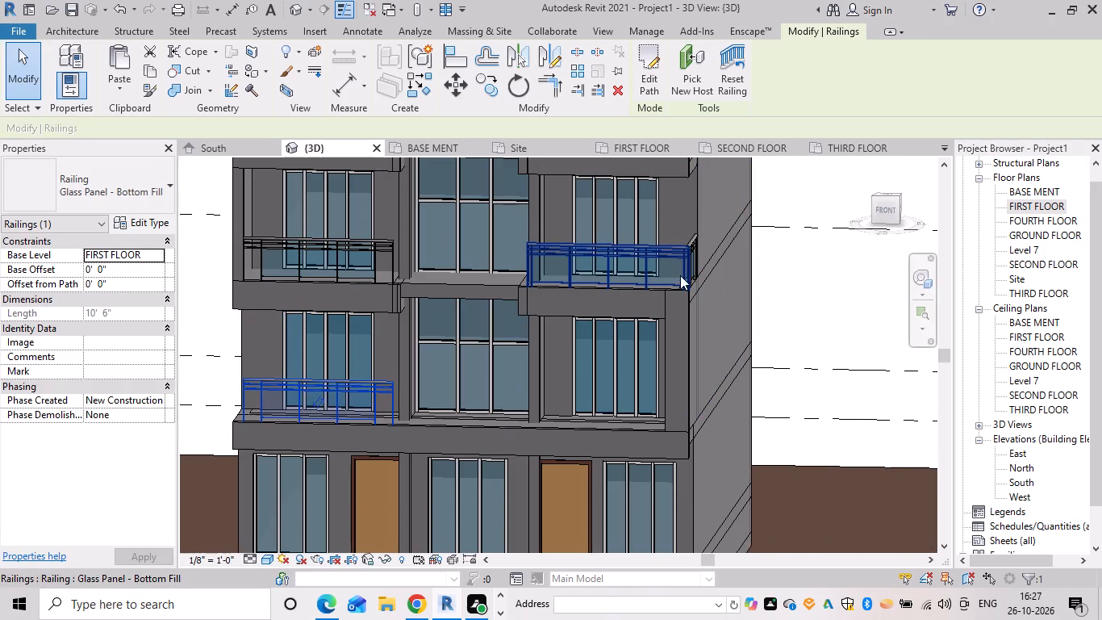
left_click(667, 258)
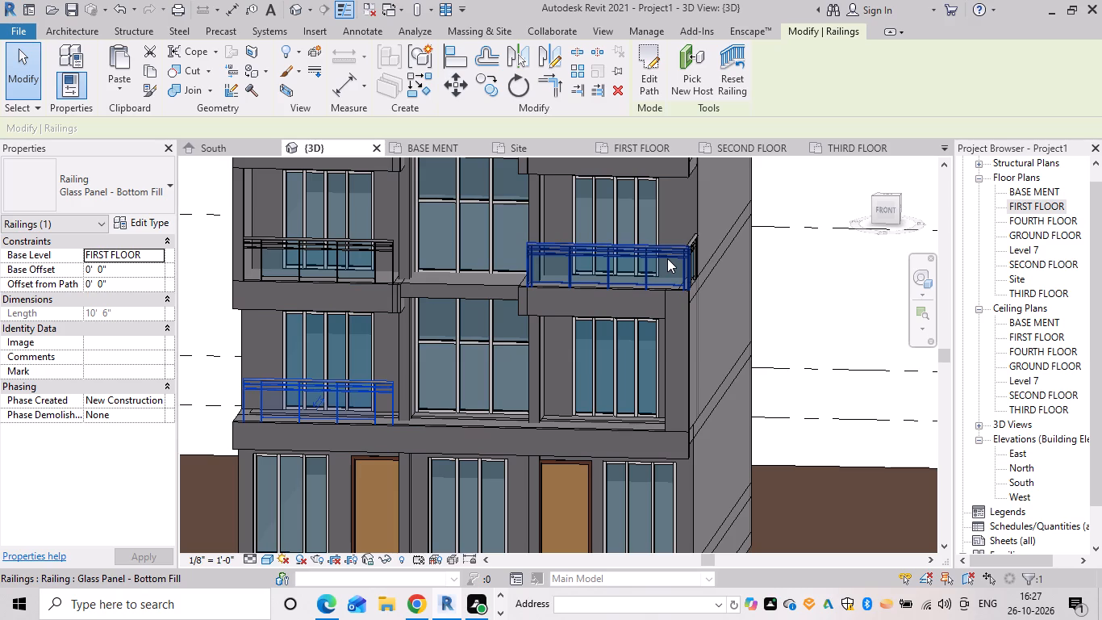
left_click(144, 72)
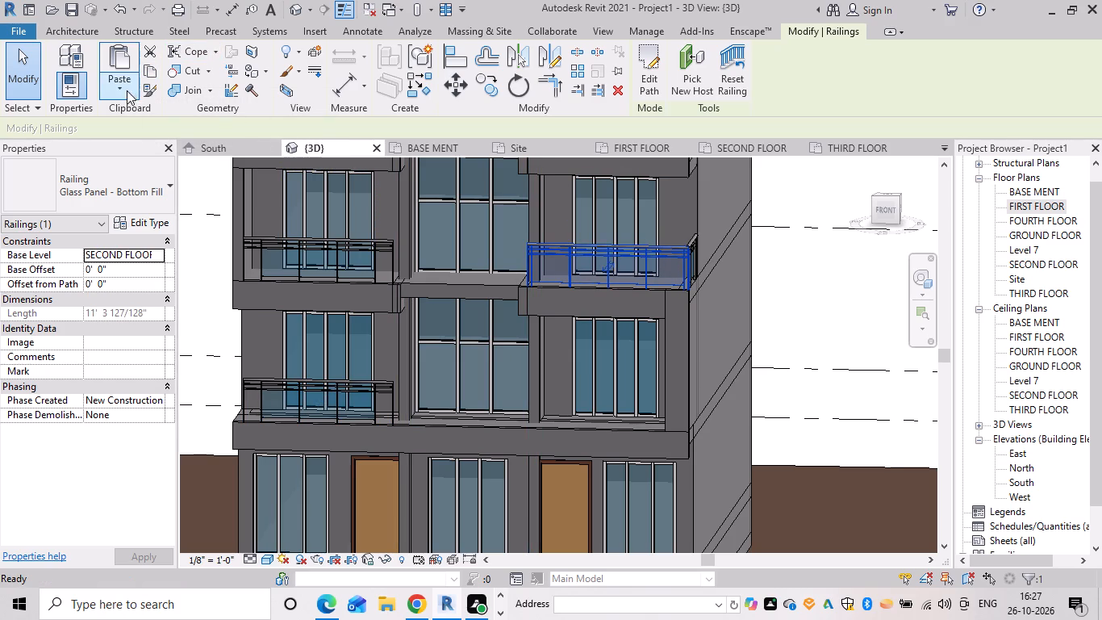
left_click(125, 91)
left_click(154, 170)
left_click(165, 157)
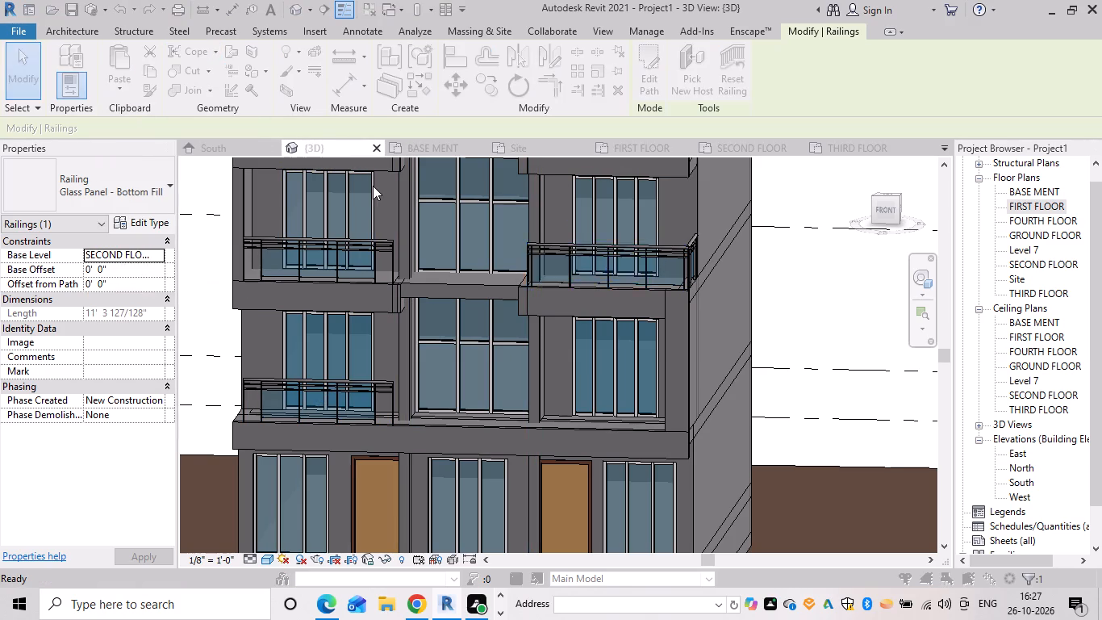
left_click(524, 203)
left_click(542, 404)
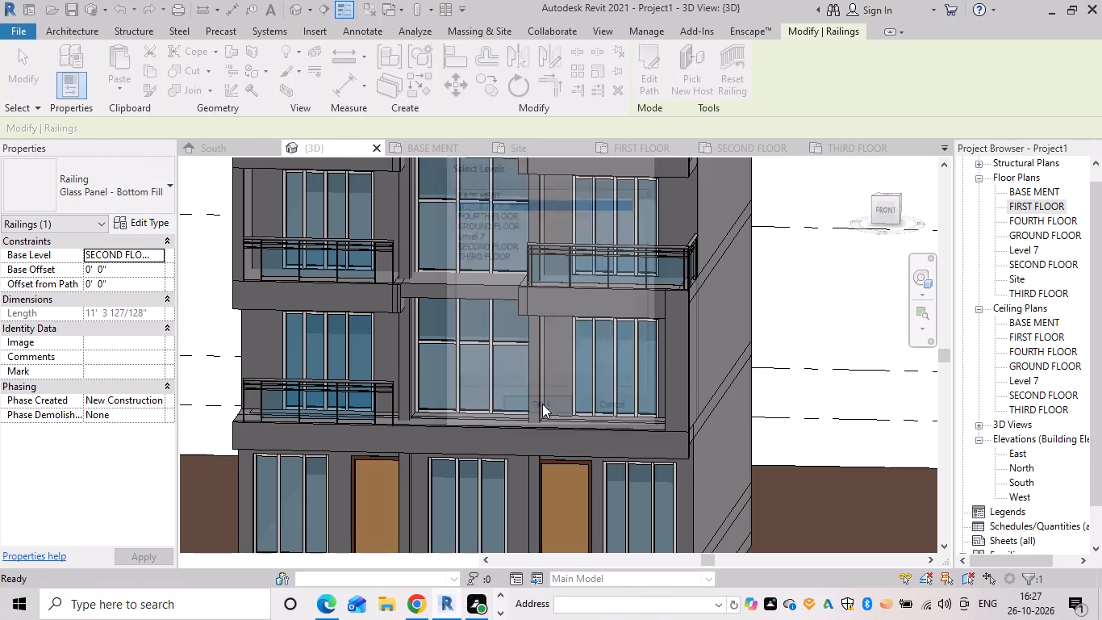
key("Escape")
key("Escape")
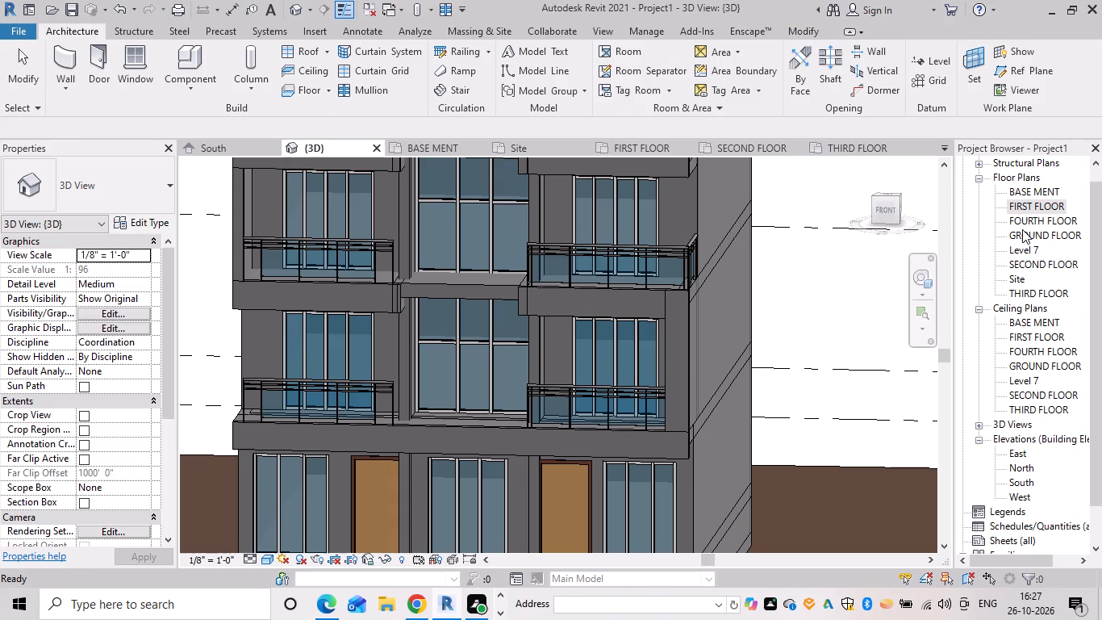
In the FIRST FLOOR plan, dismiss the Autodesk notification window and draw a railing about 4' 7" long along the front balcony's western side.
double_click(1034, 207)
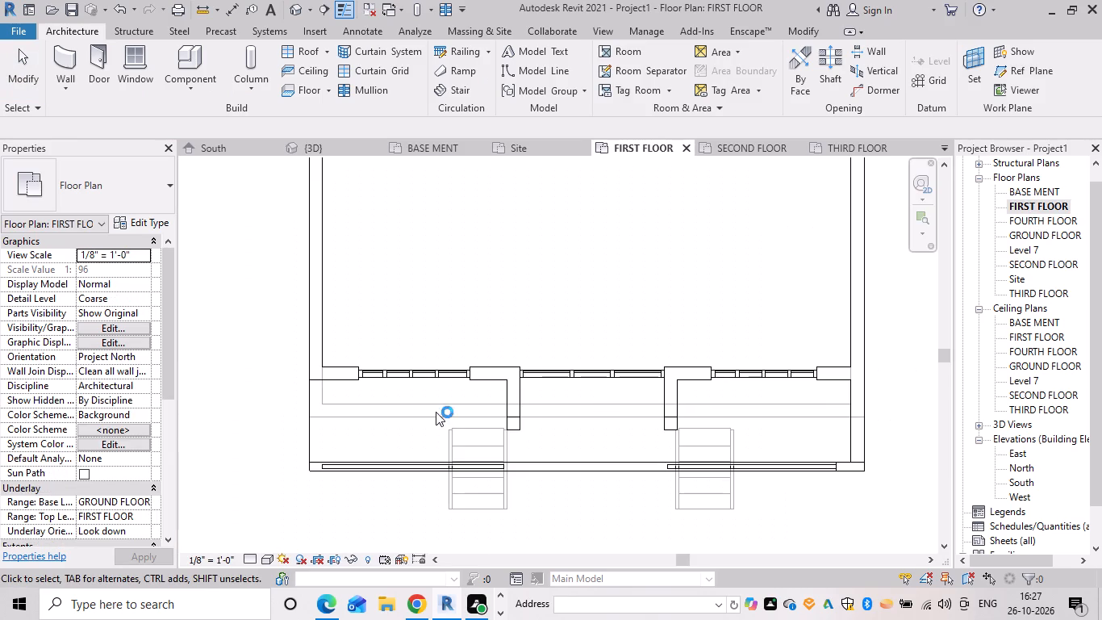
left_click(450, 47)
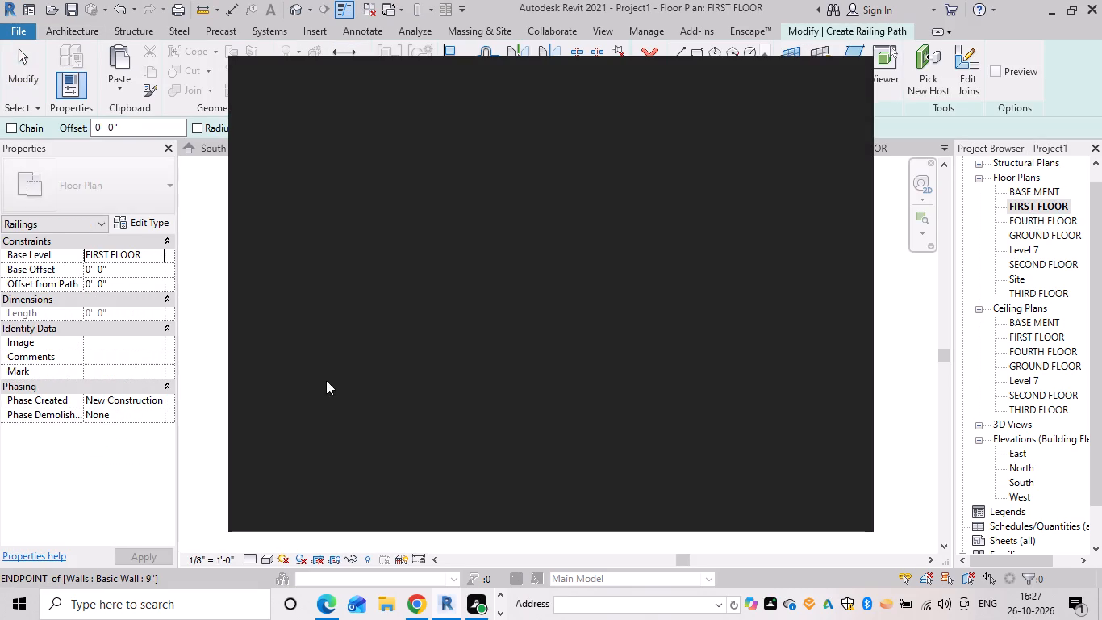
left_click(843, 76)
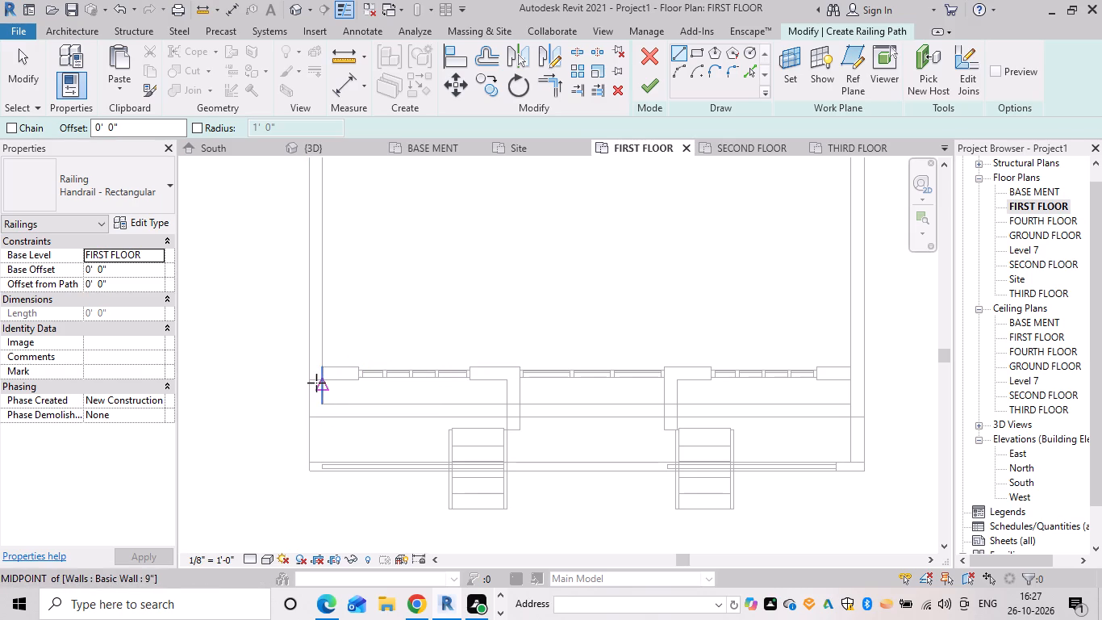
scroll(326, 391, "up", 3)
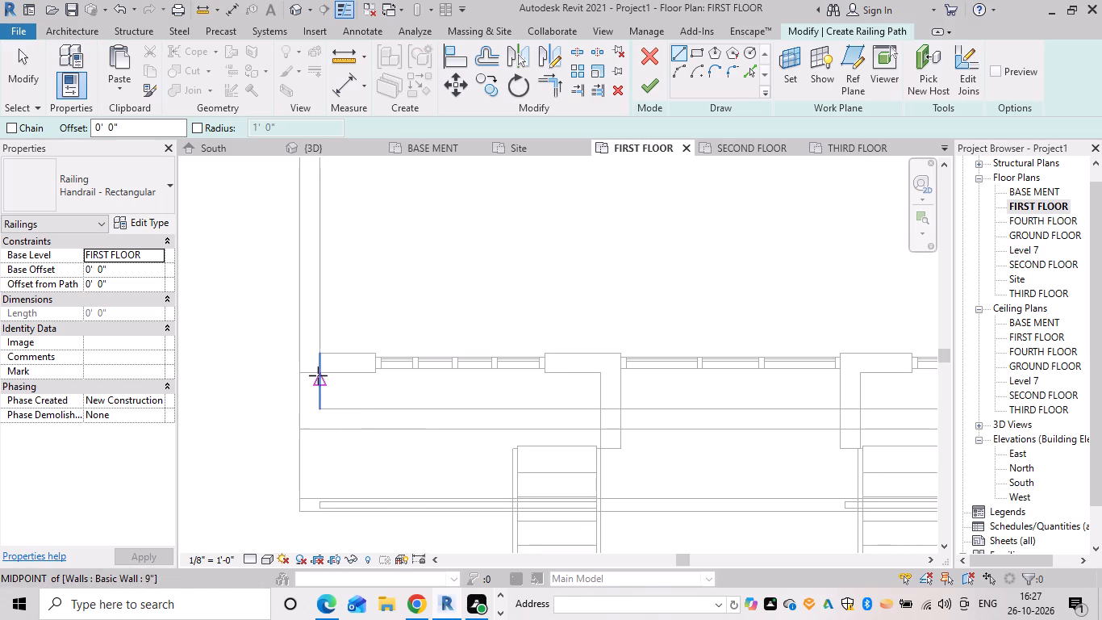
left_click_drag(318, 375, 313, 393)
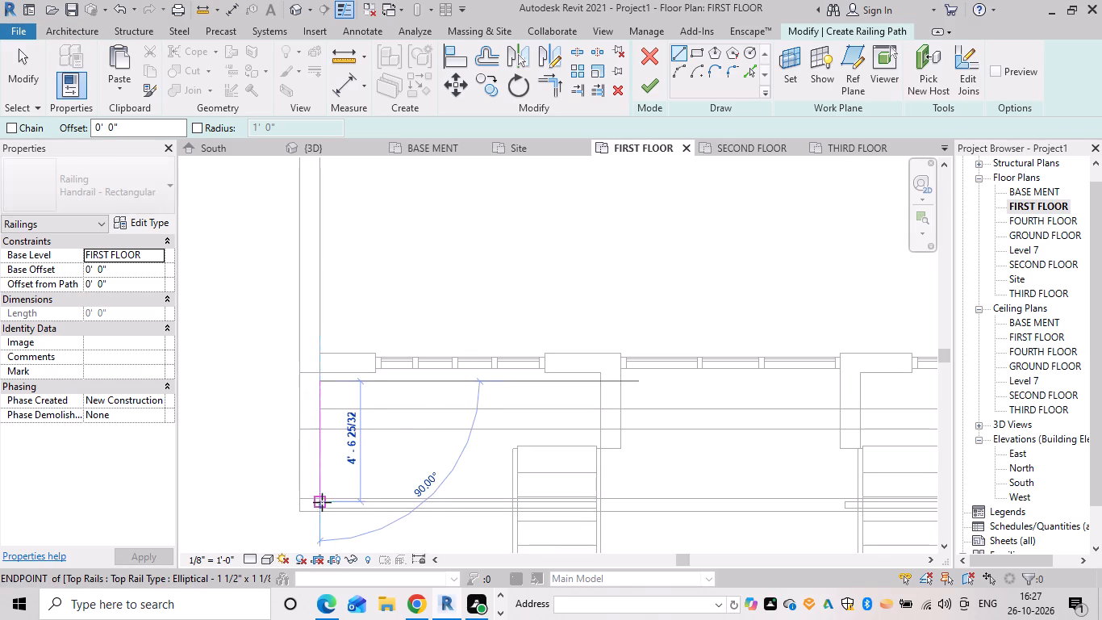
left_click(315, 501)
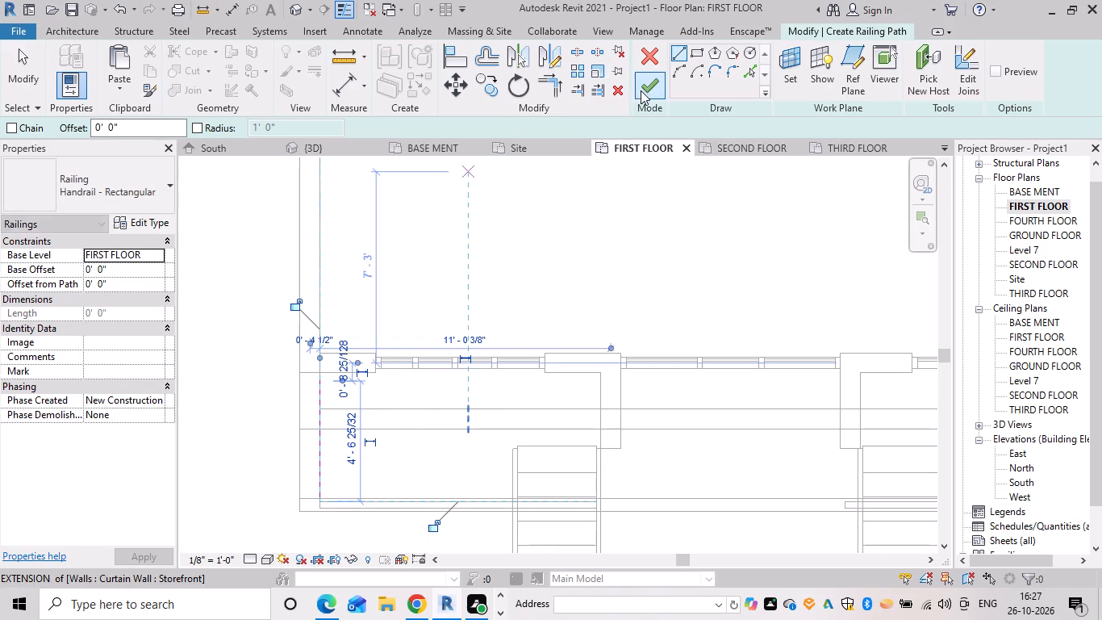
left_click(645, 84)
Change the new western side railing to the Glass Panel - Bottom Fill type.
left_click(155, 207)
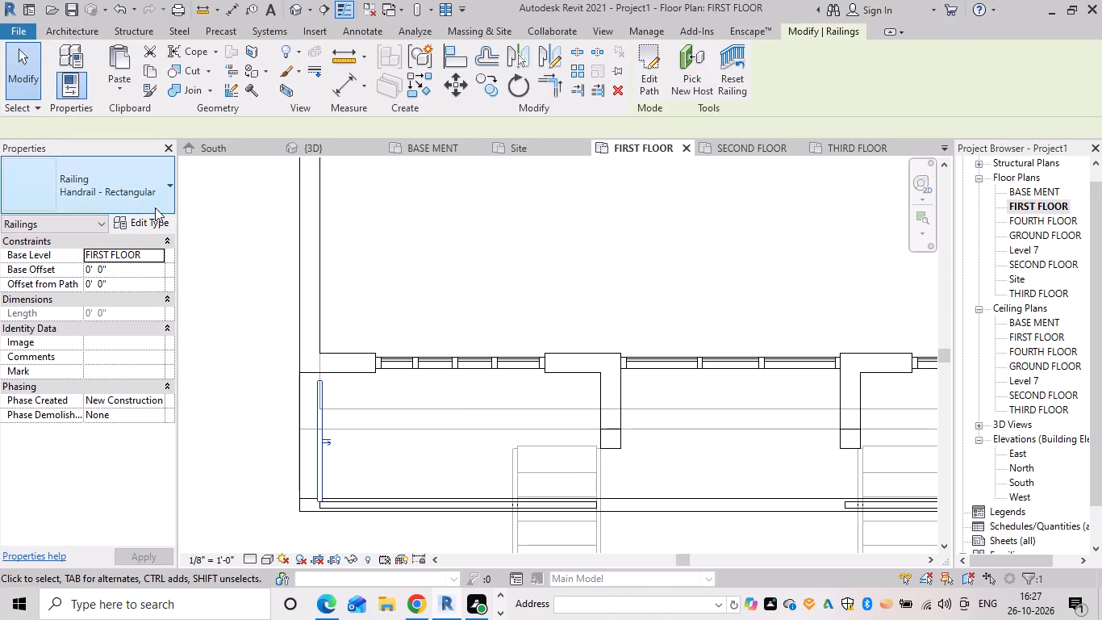
left_click(123, 264)
key("Escape")
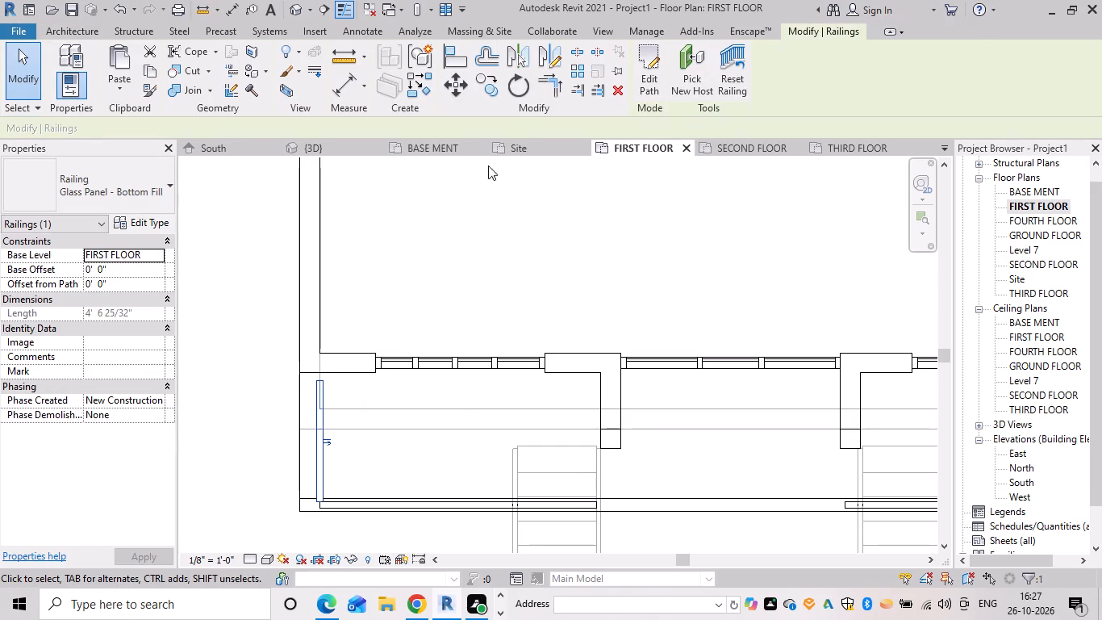
Review the first-floor glass railings and the front entrance stairs in the 3D view.
left_click(315, 145)
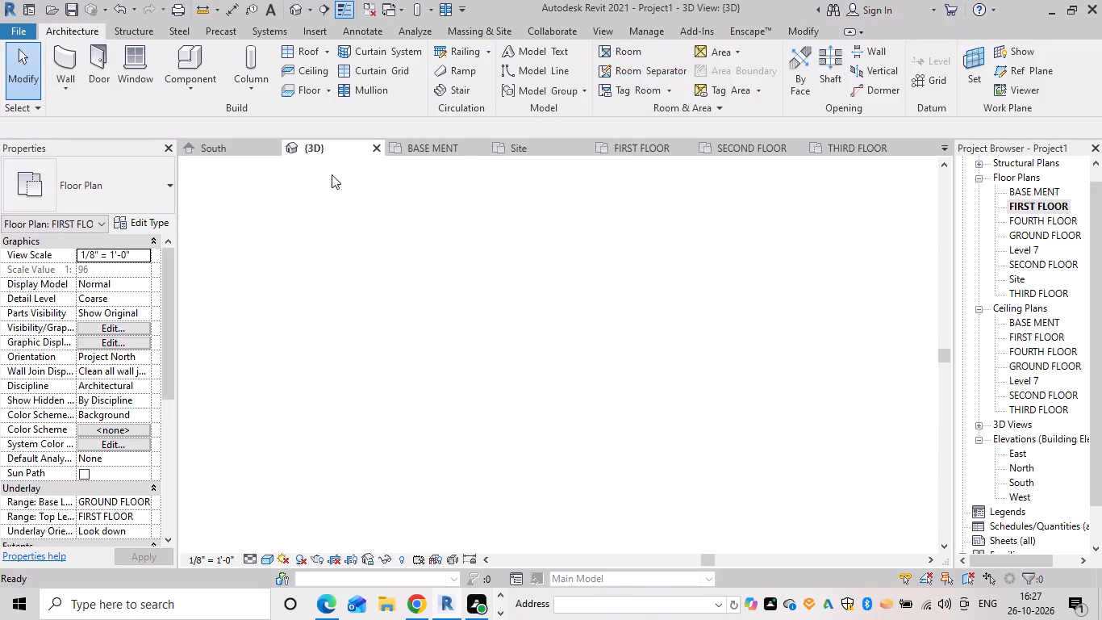
scroll(484, 350, "down", 2)
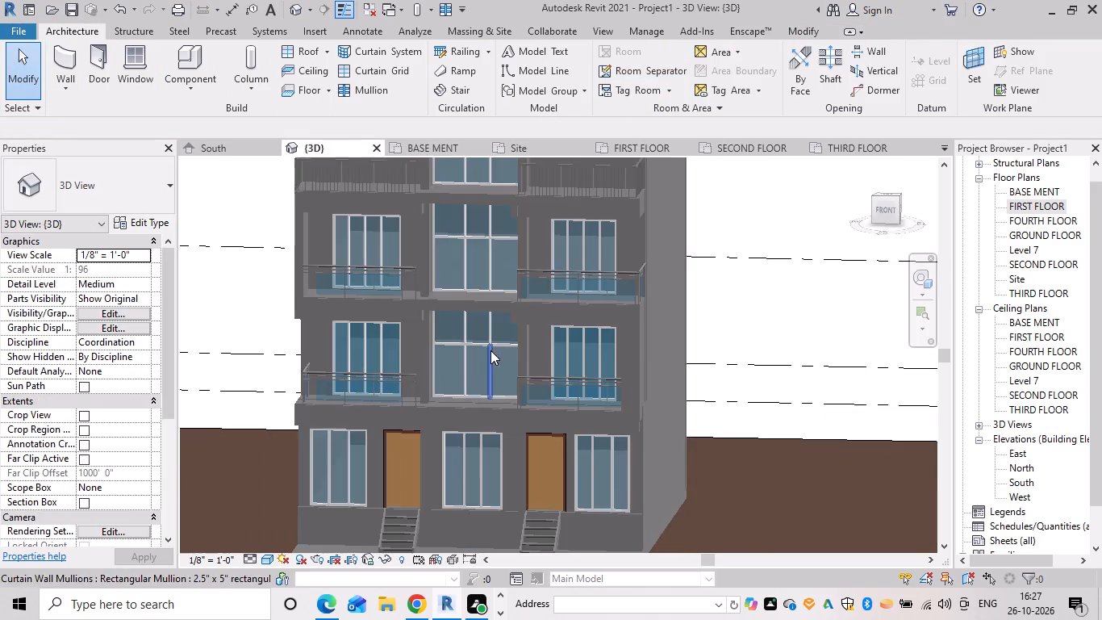
middle_click_drag(517, 338, 511, 300, "shift")
scroll(515, 320, "down", 2)
middle_click_drag(511, 315, 536, 210)
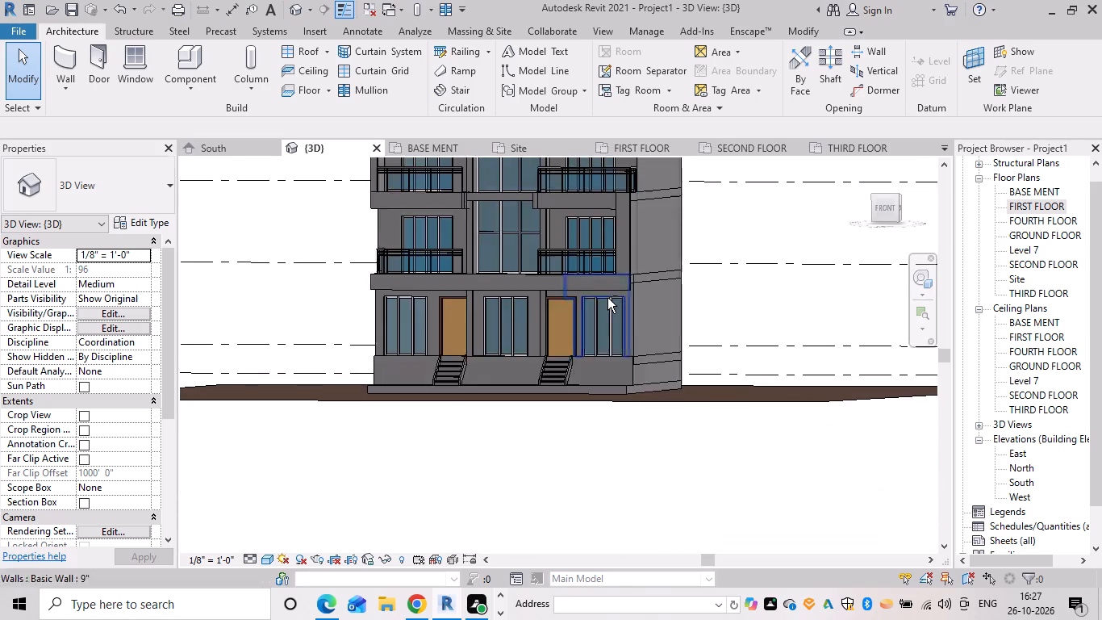
middle_click_drag(607, 298, 629, 372, "shift")
scroll(492, 379, "up", 4)
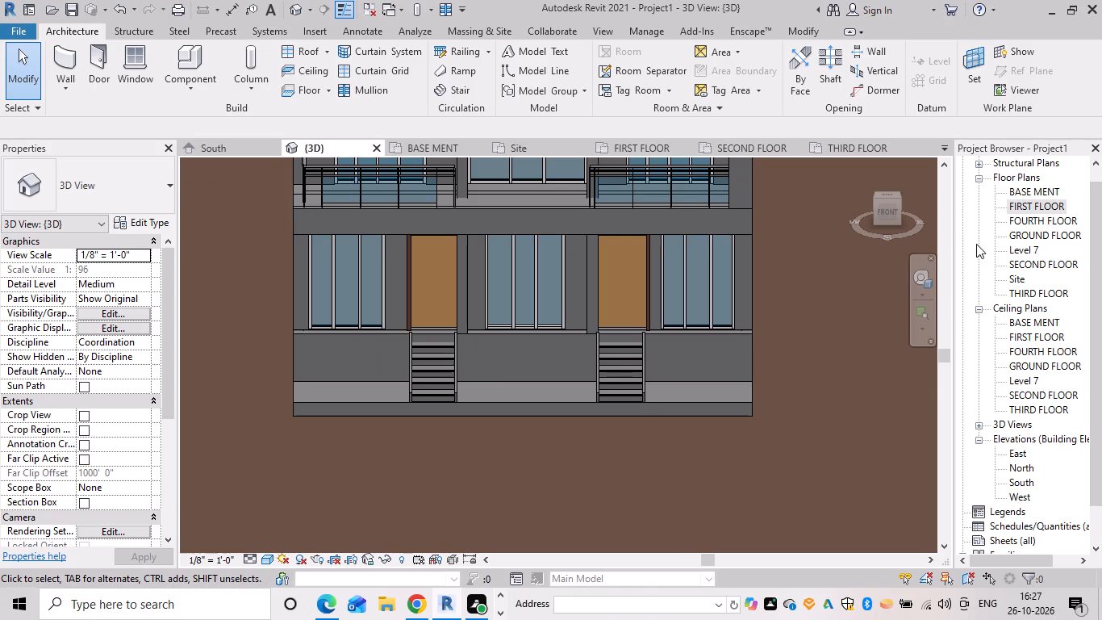
Open the BASE MENT floor plan and start the Wall tool with the Basic Wall 9" type.
double_click(1059, 189)
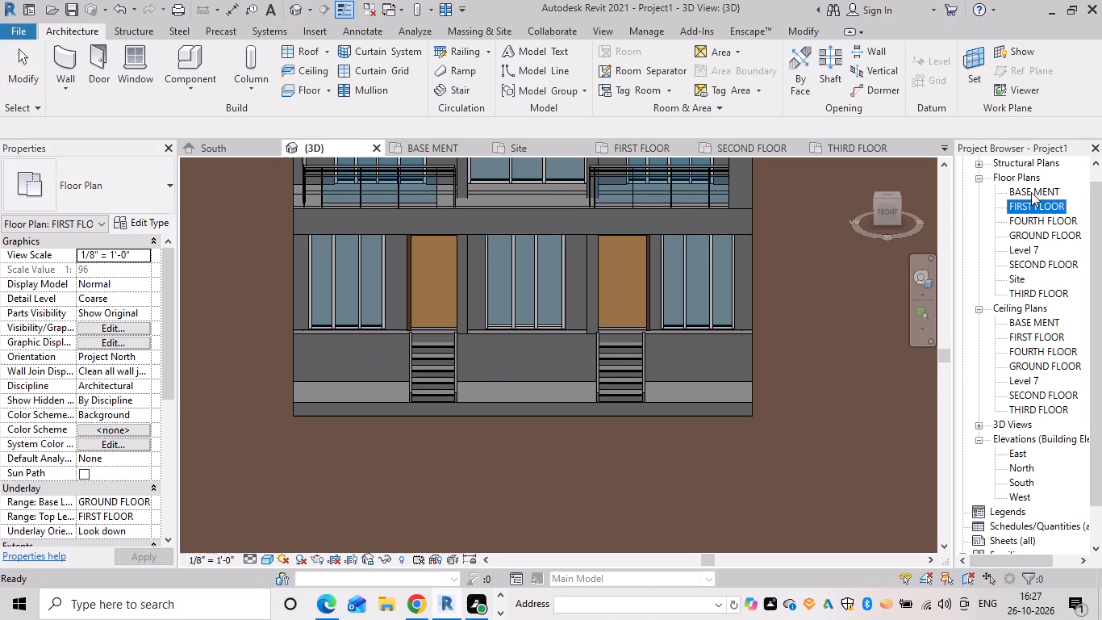
left_click(1031, 192)
double_click(1036, 190)
scroll(309, 387, "down", 2)
middle_click_drag(314, 392, 769, 349)
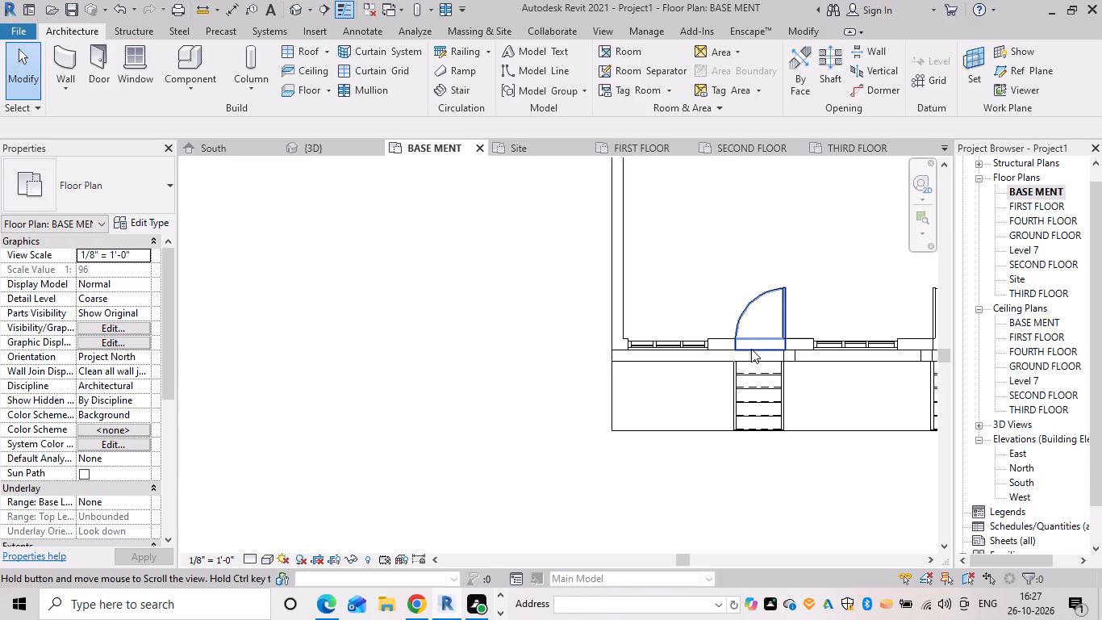
key("Escape")
key("Escape")
key("Escape")
type("wa")
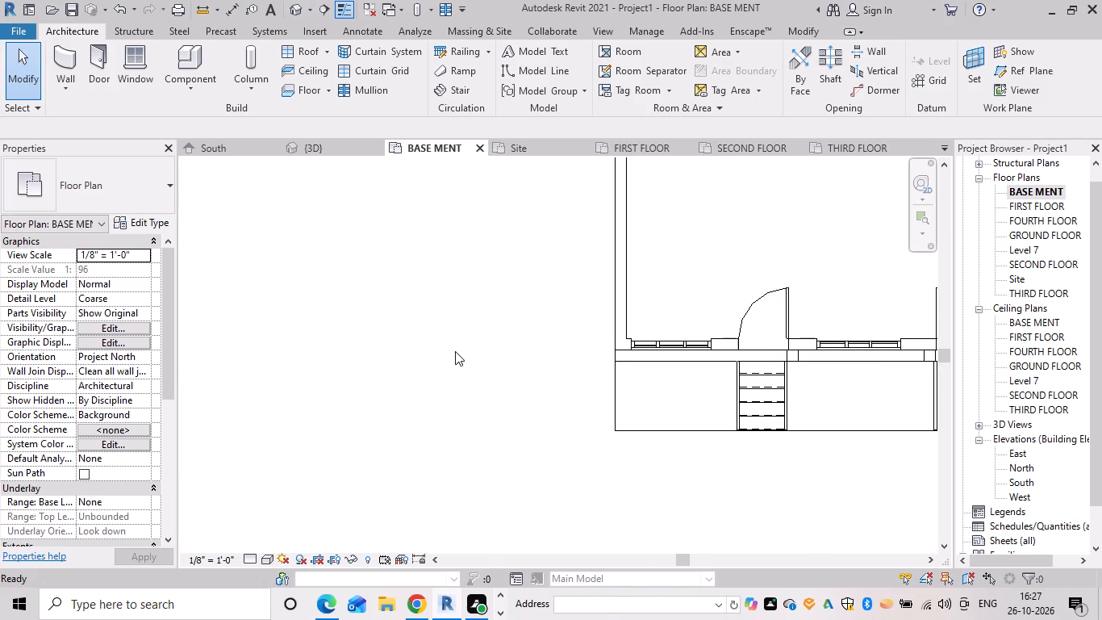
left_click(107, 192)
scroll(131, 284, "up", 7)
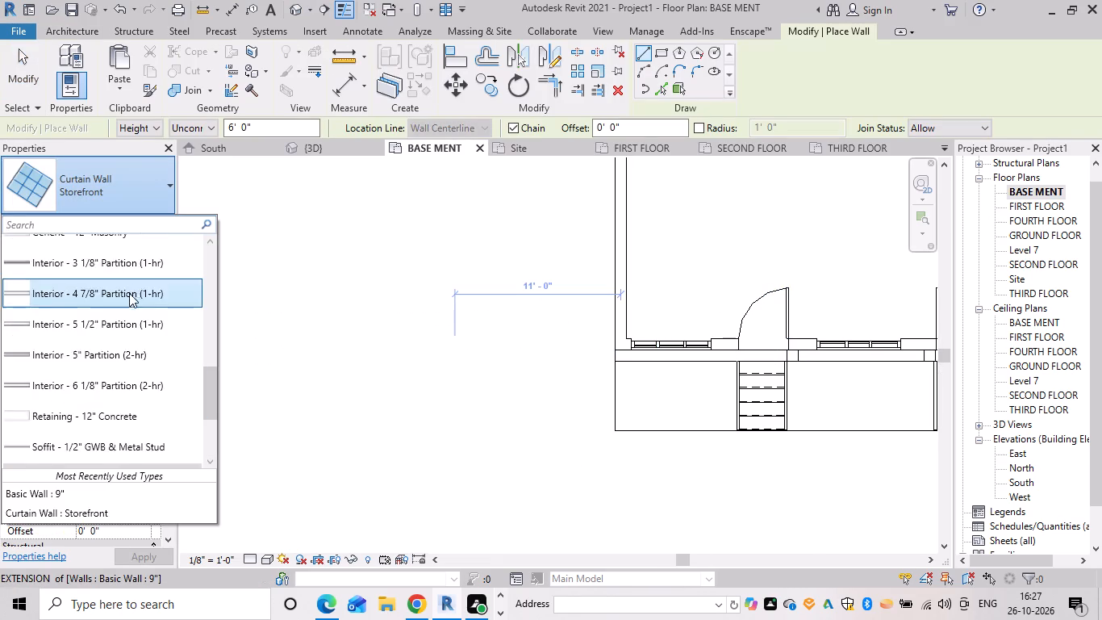
scroll(129, 293, "up", 16)
left_click(124, 283)
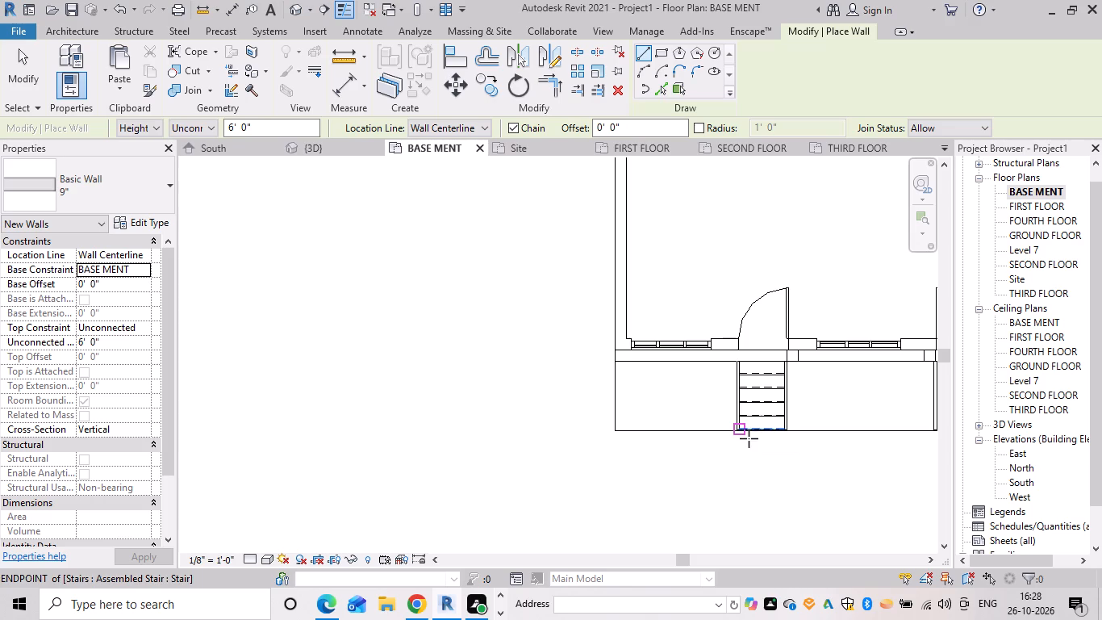
Set the wall location line to Finish Face: Exterior and draw a wall about 1' 1" long eastward from the front slab's southwest corner.
scroll(636, 437, "up", 2)
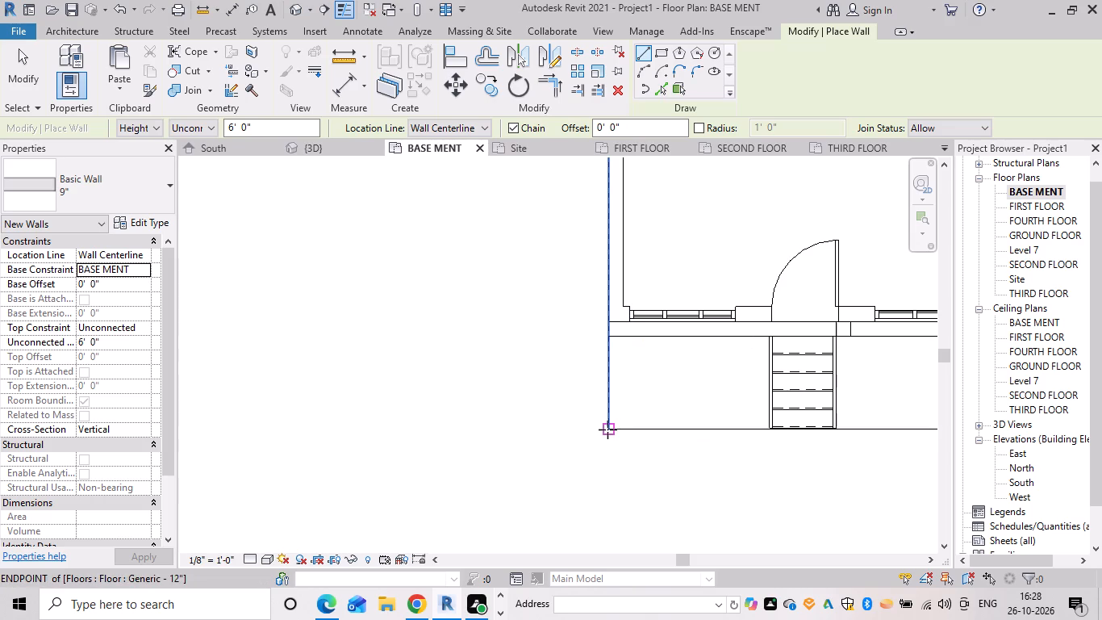
left_click(607, 429)
key("Escape")
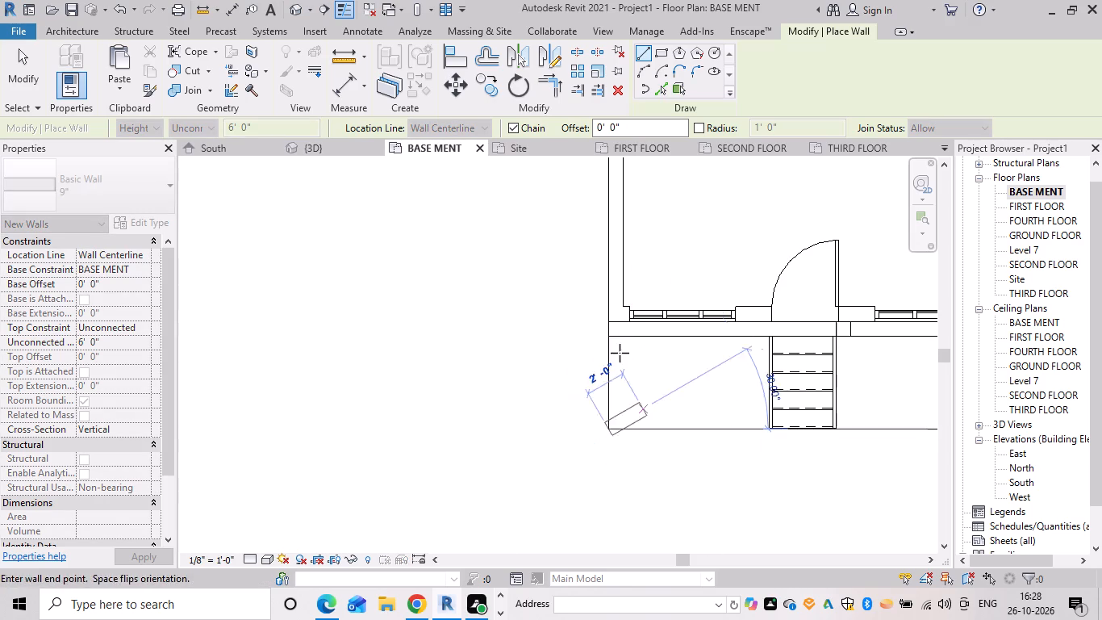
left_click(479, 129)
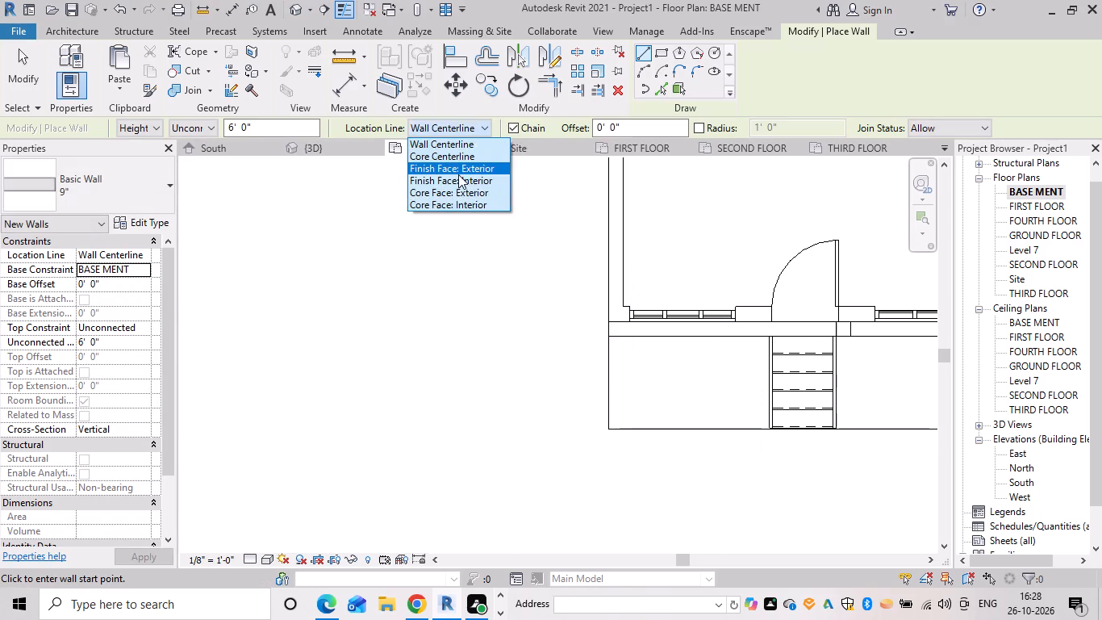
left_click(465, 163)
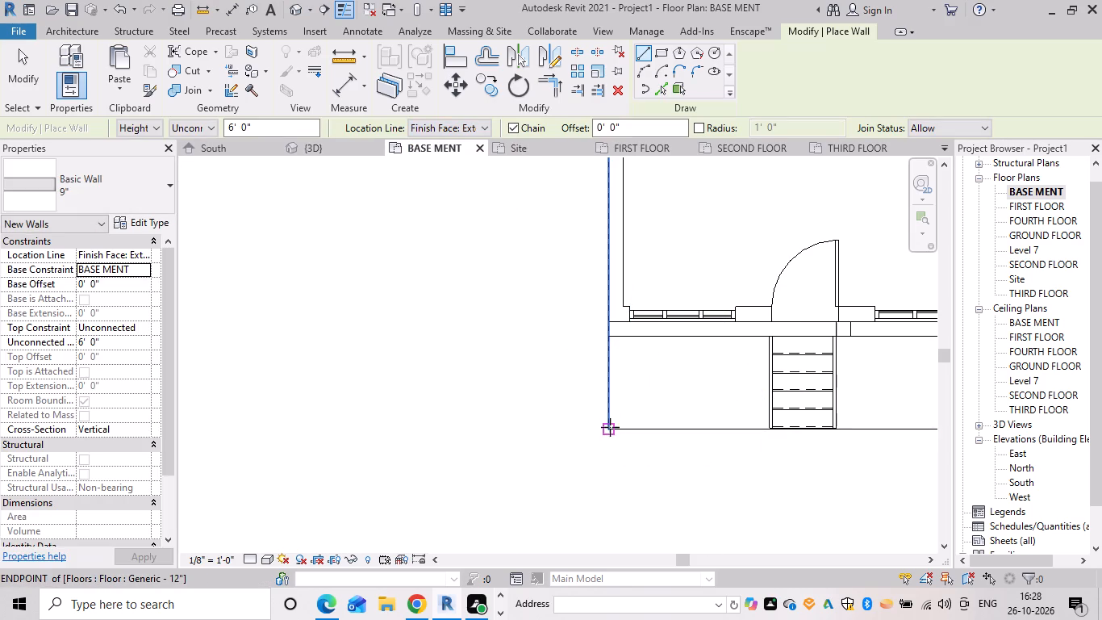
left_click(610, 427)
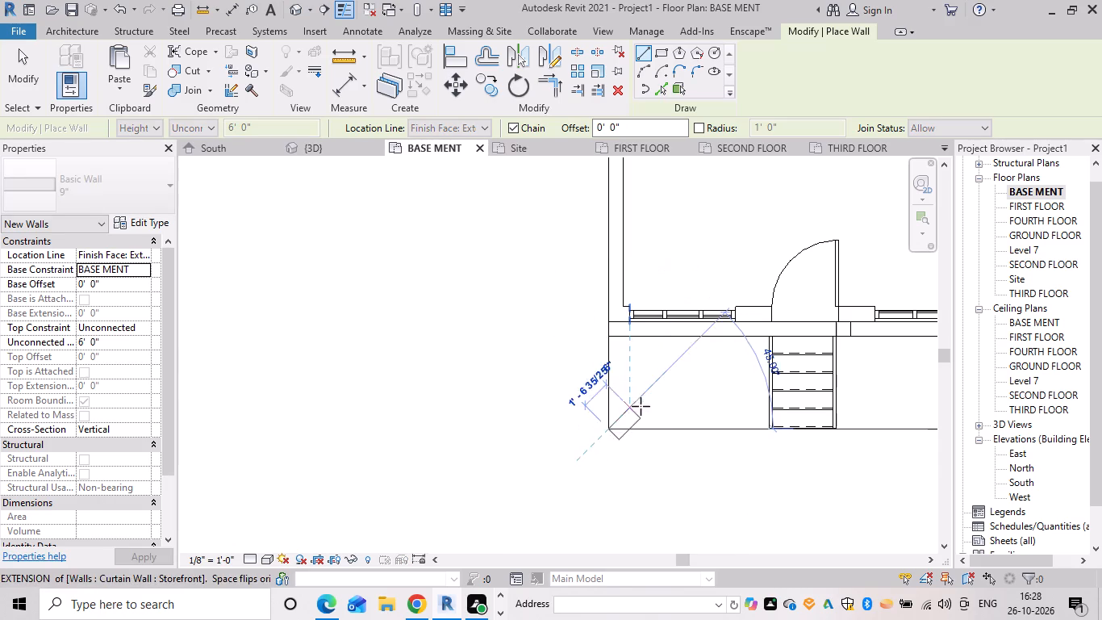
key("space")
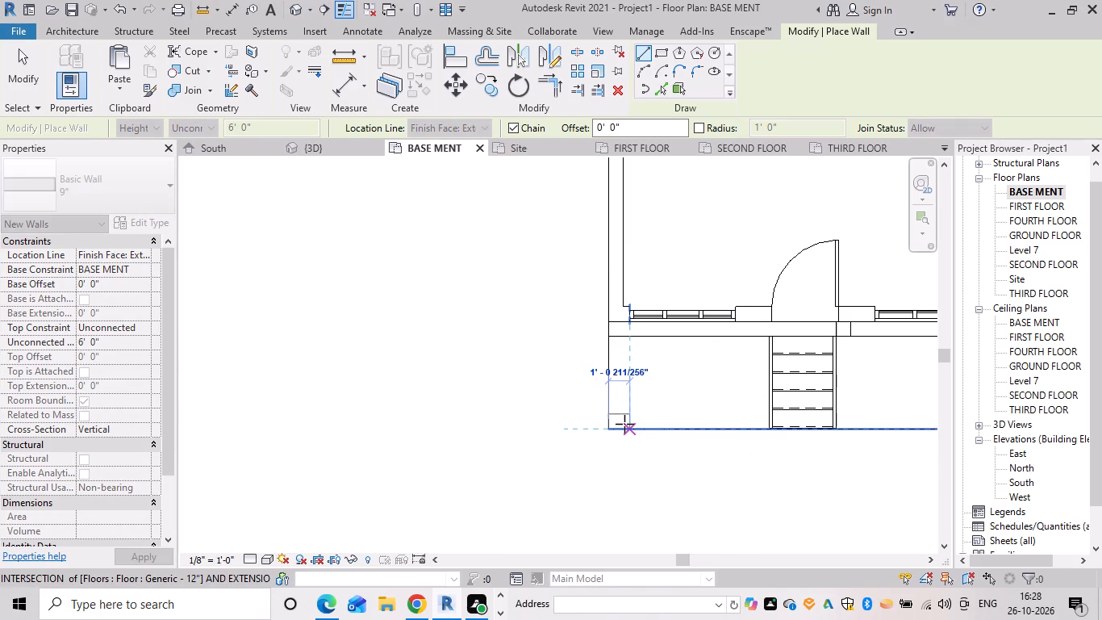
left_click(624, 424)
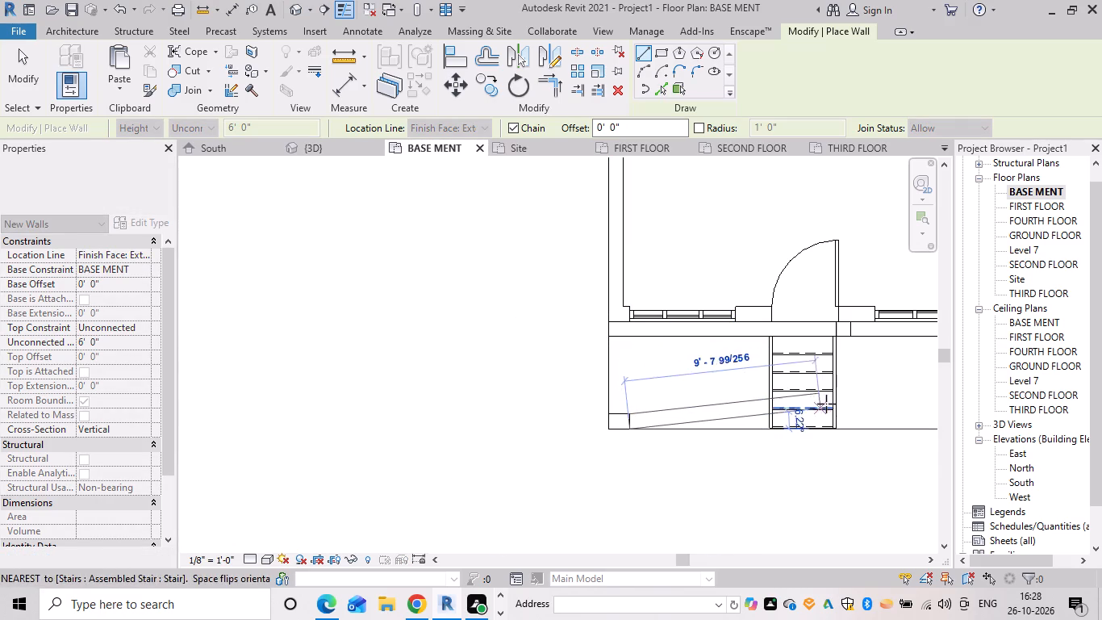
key("Escape")
Draw a 1' 6" wall westward from the western stair's outer front corner along the slab edge, and dismiss the notification window.
left_click(764, 426)
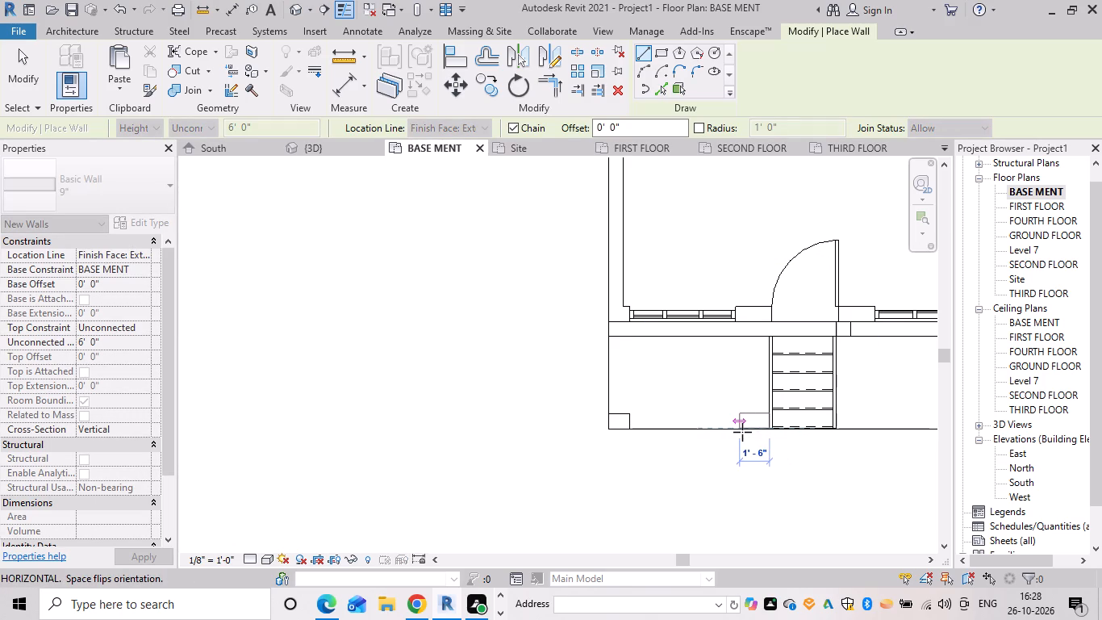
left_click(742, 432)
key("Escape")
key("Escape")
key("Escape")
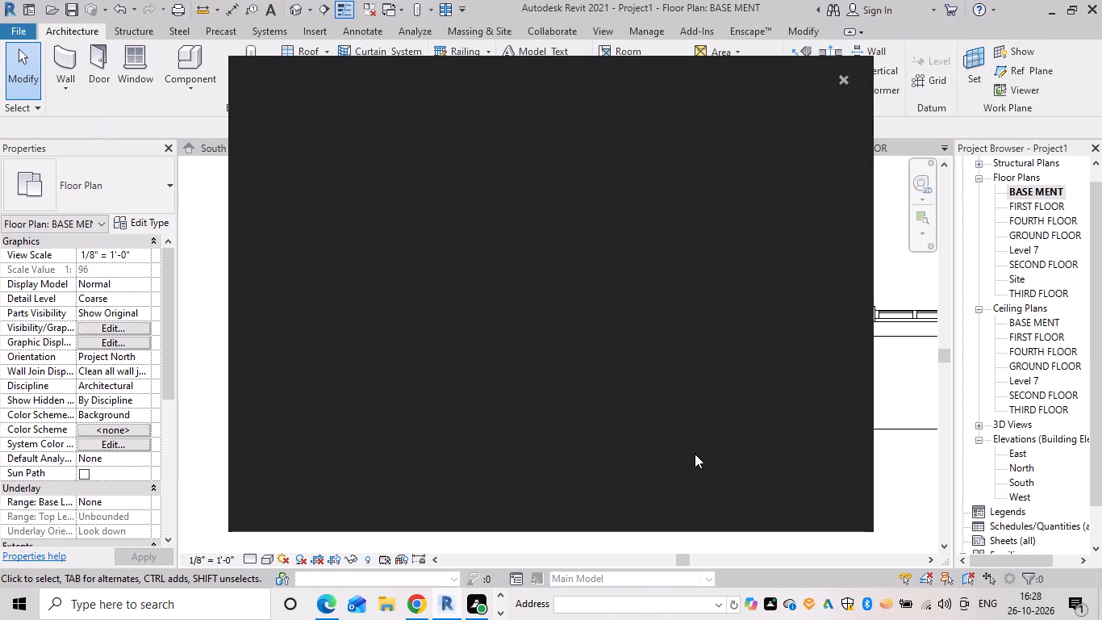
left_click(844, 74)
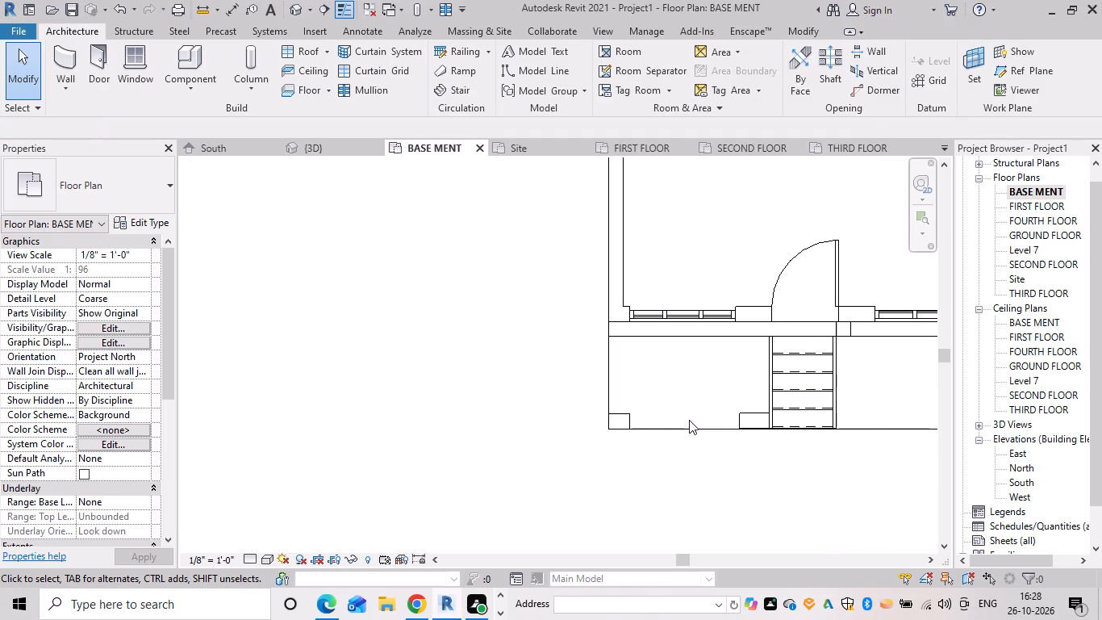
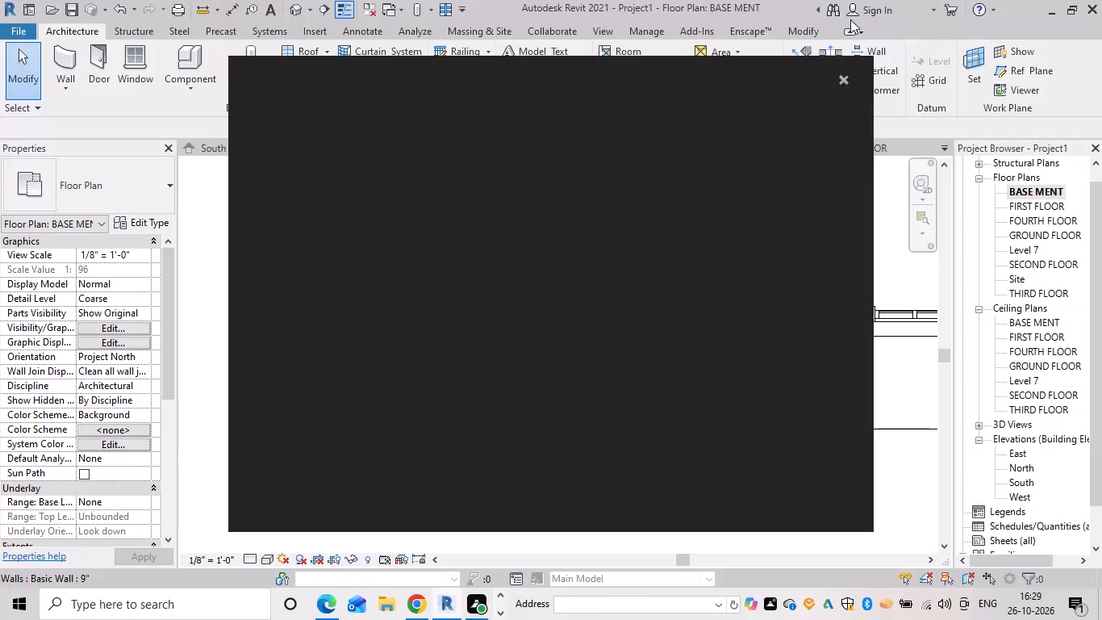
Dismiss the notification window and delete the two short 9" walls on the front slab edge in the 3D view.
left_click(839, 79)
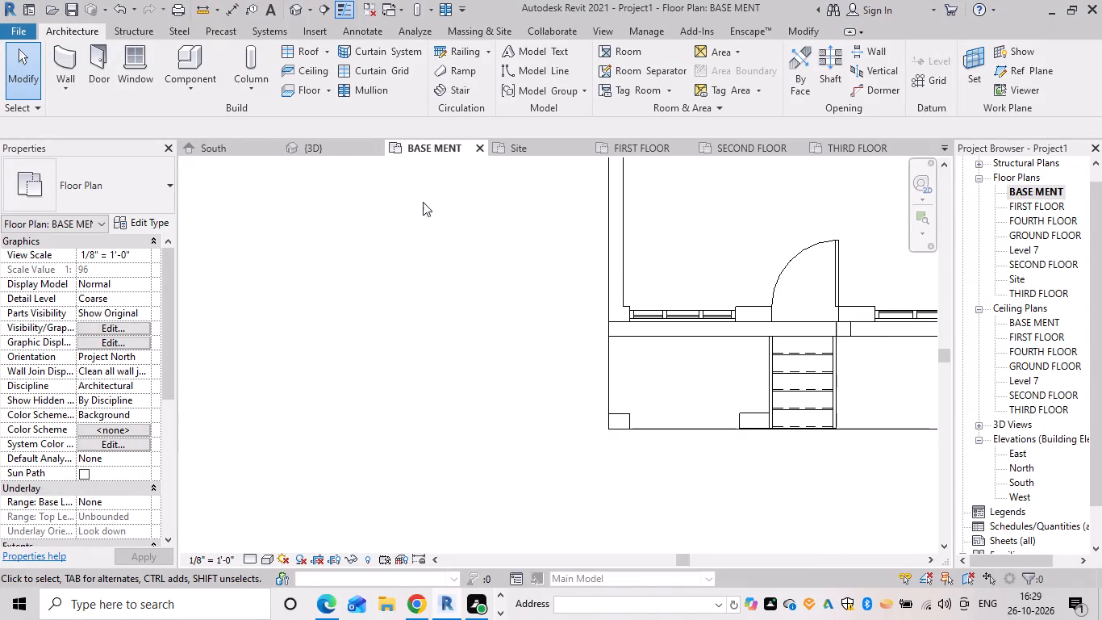
left_click(319, 149)
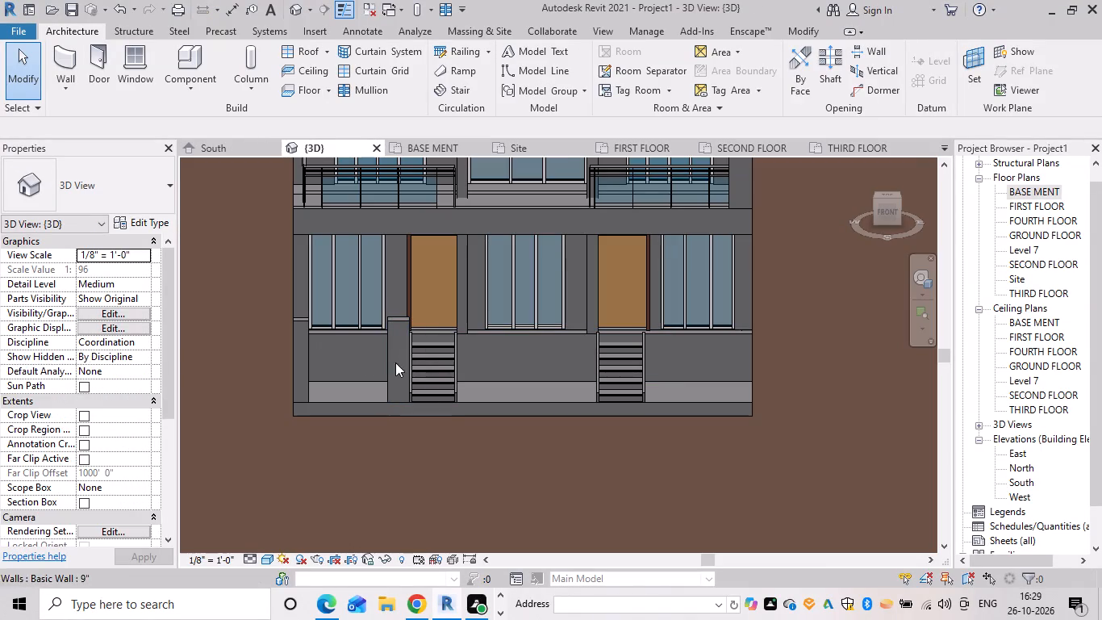
scroll(395, 364, "down", 1)
middle_click_drag(517, 399, 488, 402, "shift")
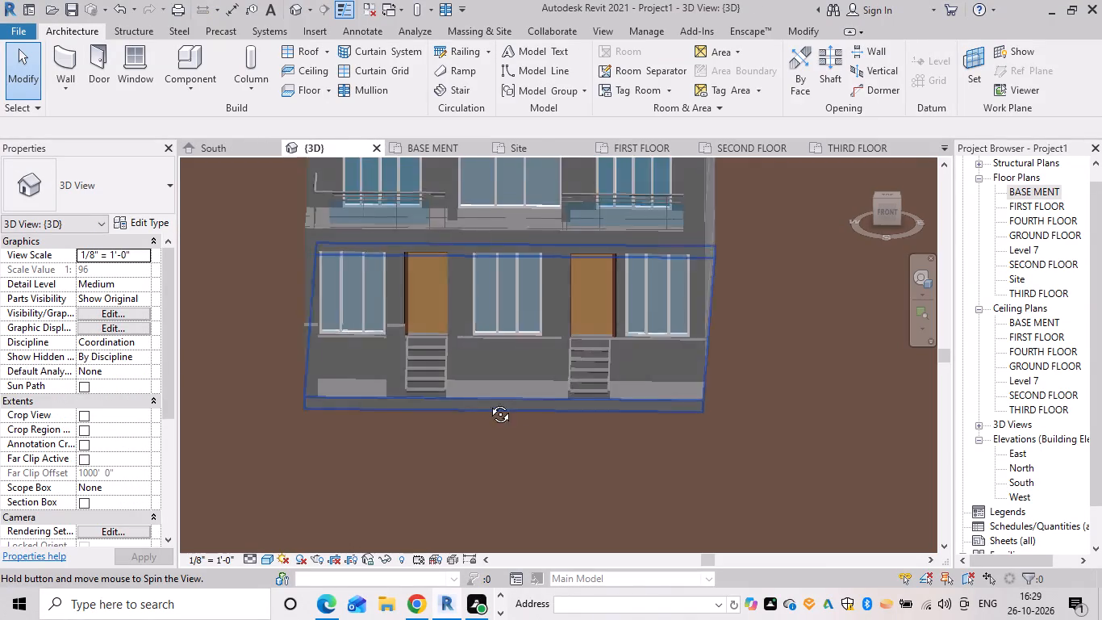
middle_click_drag(488, 402, 641, 369, "shift")
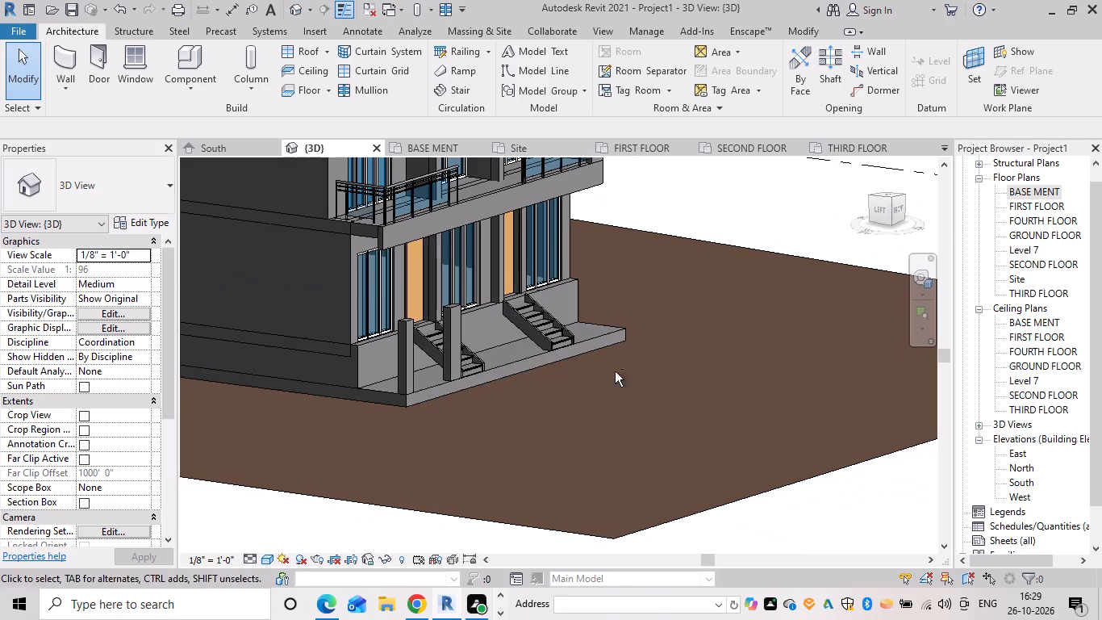
left_click(402, 363)
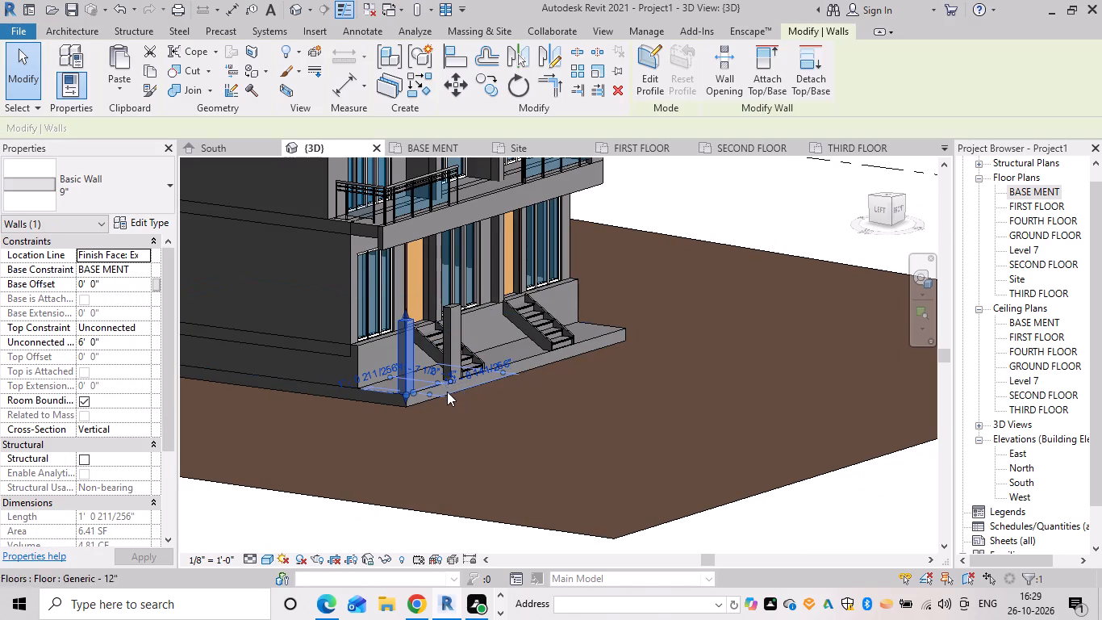
key("Delete")
left_click(447, 316)
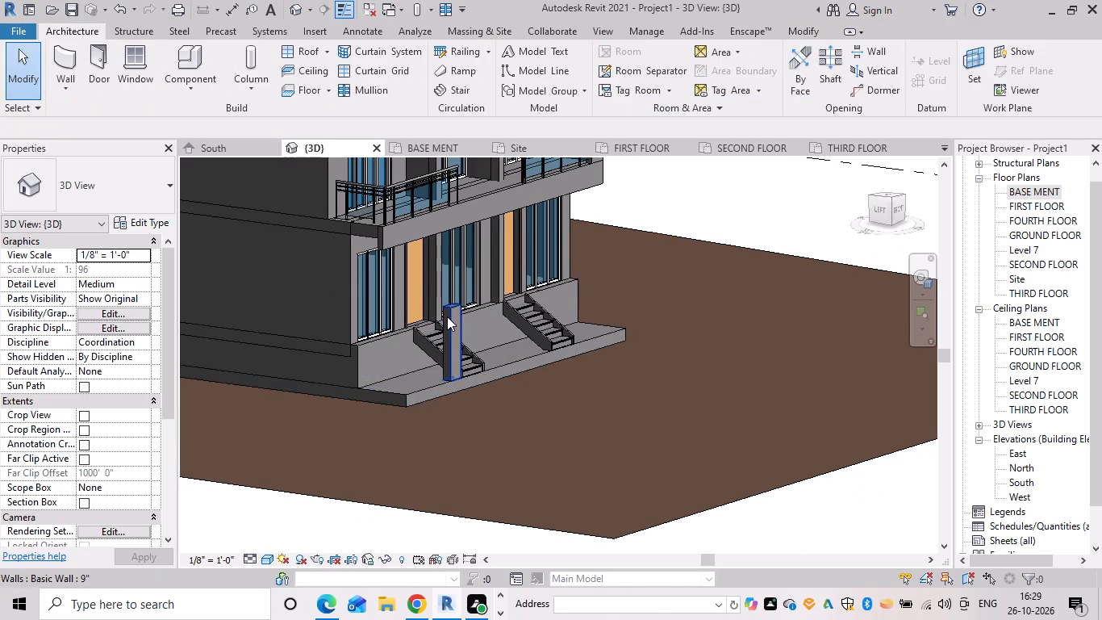
key("Delete")
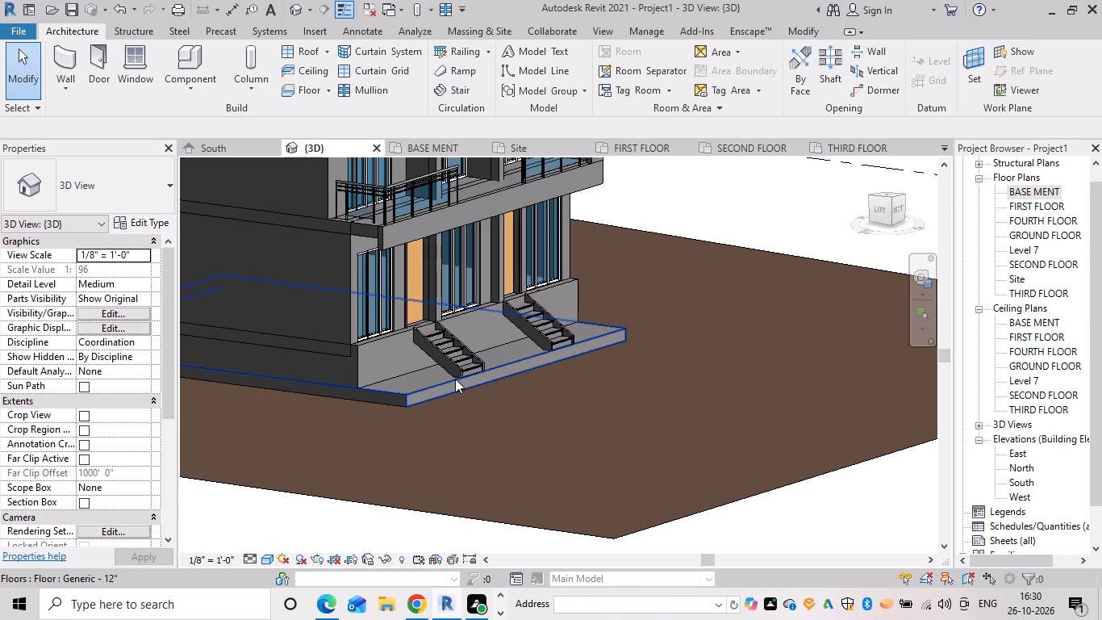
Edit the BASE MENT floor boundary, moving its front edge outward to about 10' 6" from the building's front wall, and finish the sketch.
left_click(436, 386)
left_click_drag(653, 78, 654, 87)
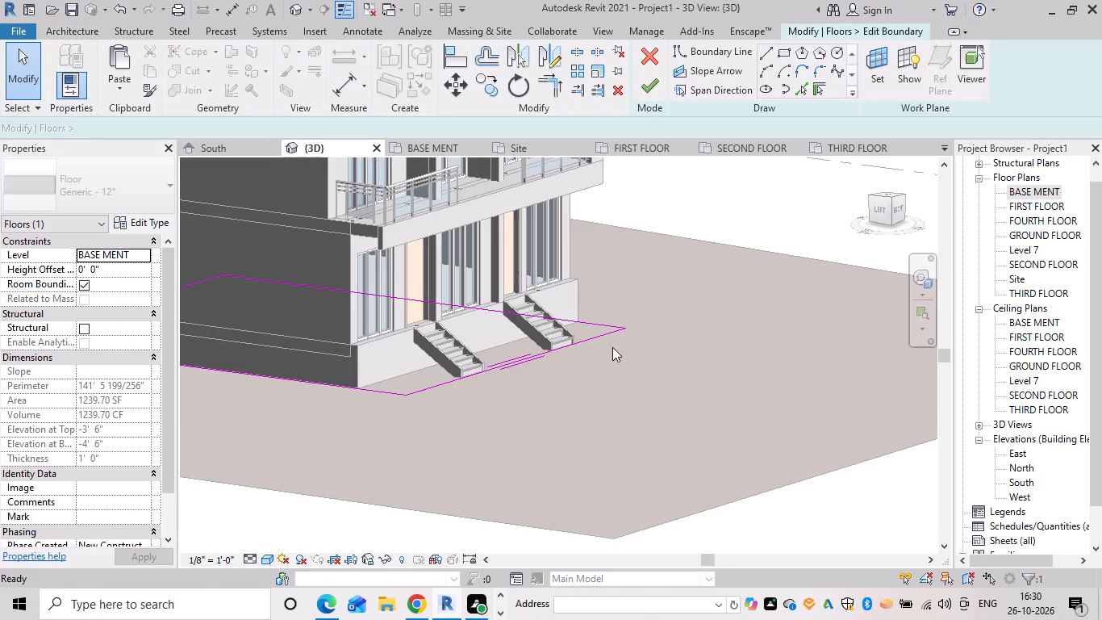
left_click_drag(499, 366, 521, 383)
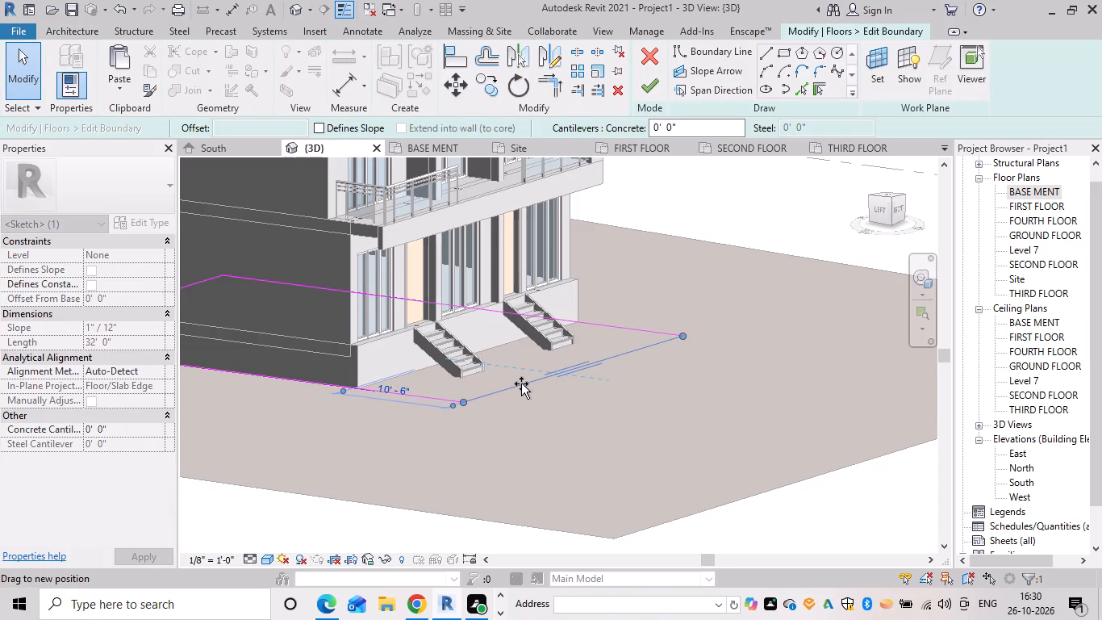
left_click_drag(521, 383, 521, 383)
left_click(645, 89)
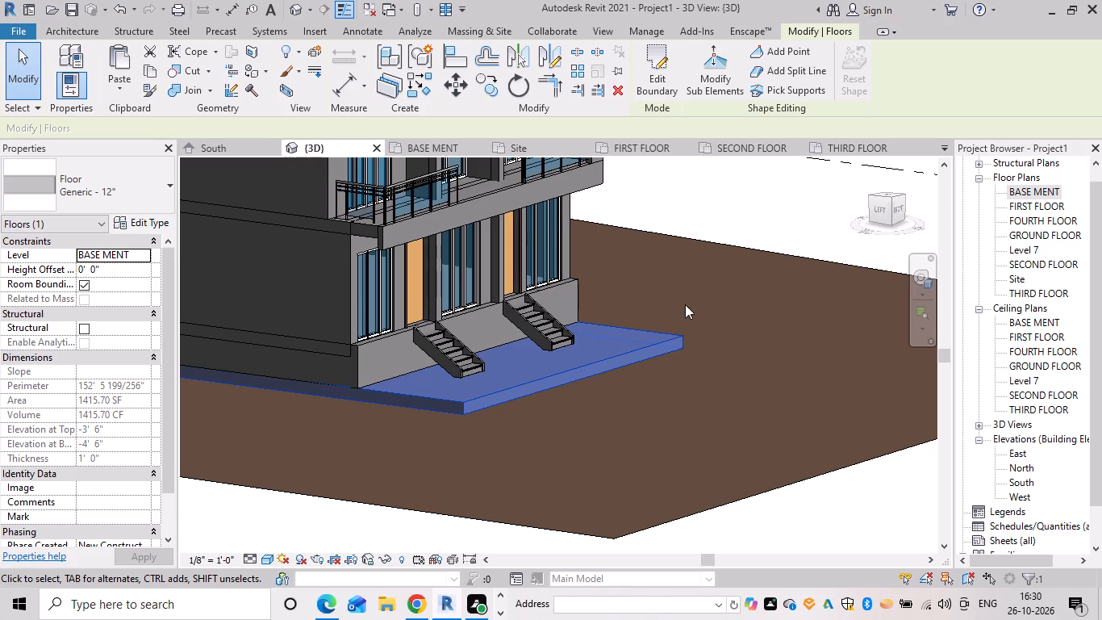
left_click(720, 305)
In the BASE MENT plan, draw a 9" wall about 1' 8" long westward from the western stair's outer front corner, flipped to the south side.
left_click(1040, 189)
left_click_drag(1039, 188, 1038, 188)
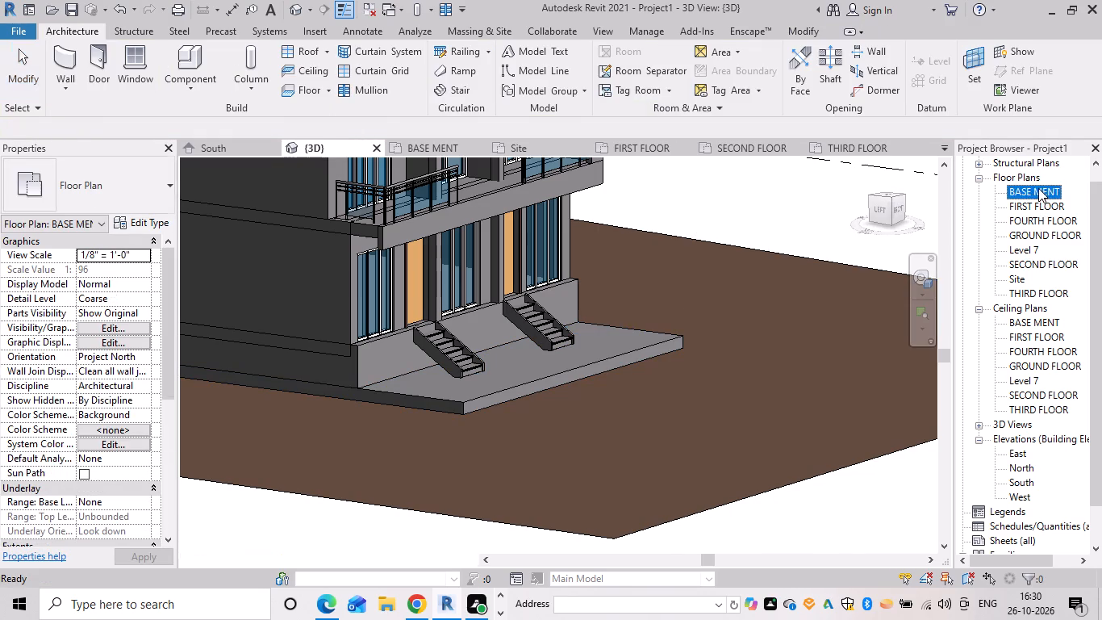
left_click_drag(1038, 188, 1027, 195)
scroll(688, 446, "up", 1)
middle_click_drag(674, 418, 645, 375)
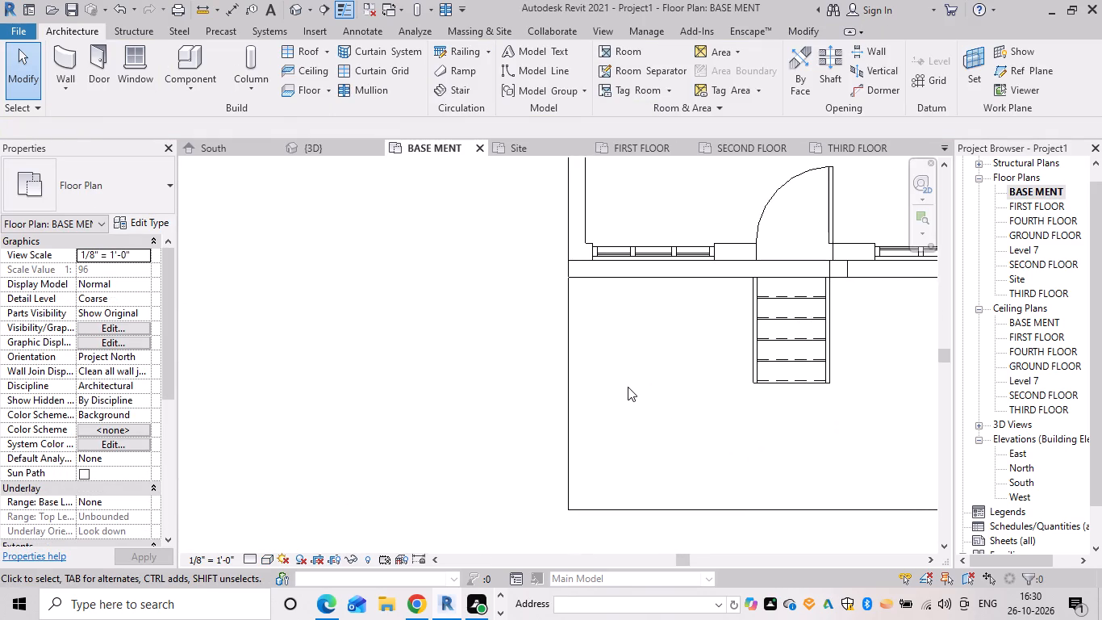
type("wa")
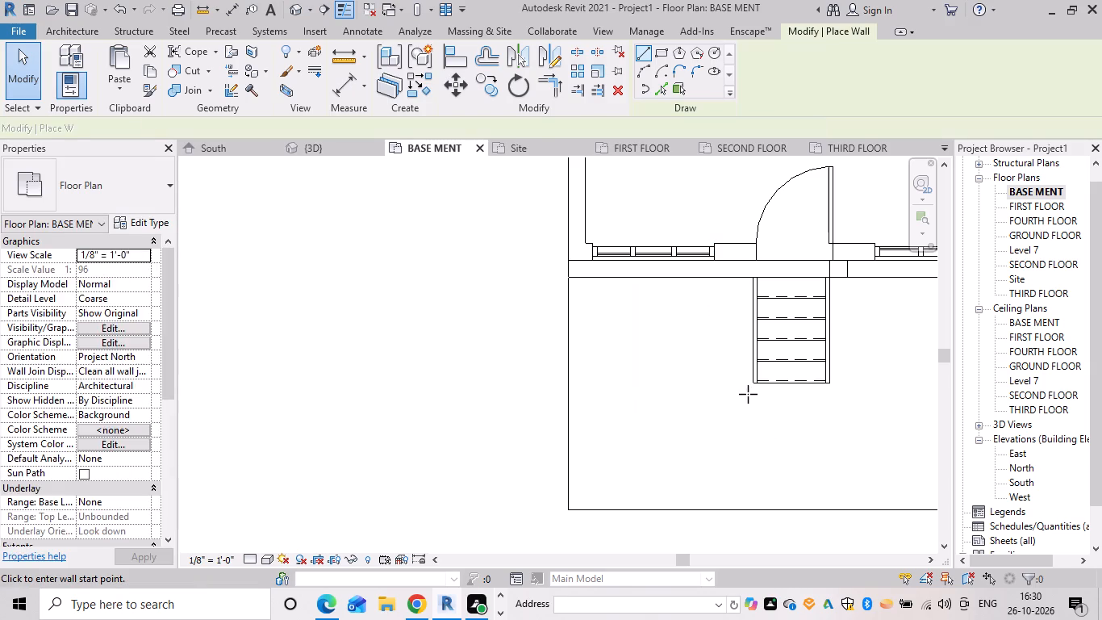
left_click(753, 385)
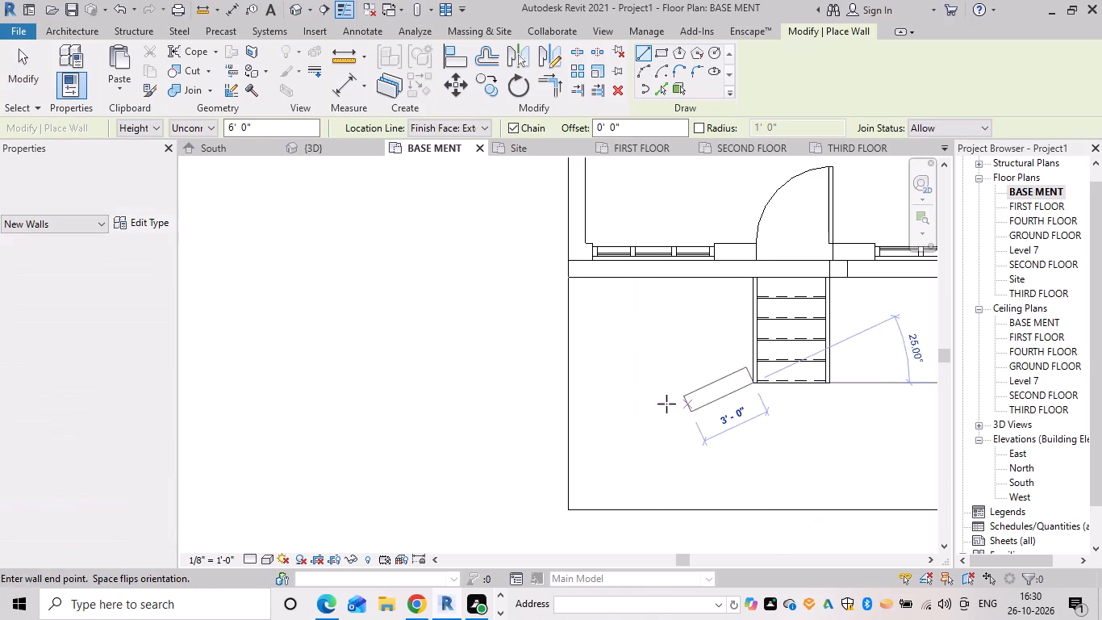
key("space")
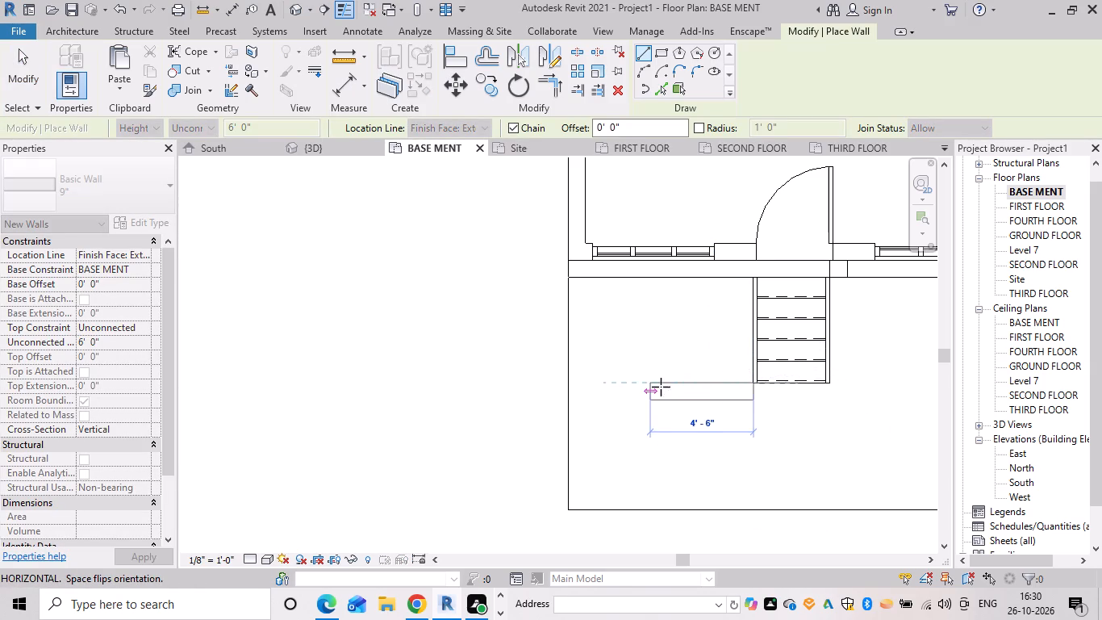
left_click(712, 386)
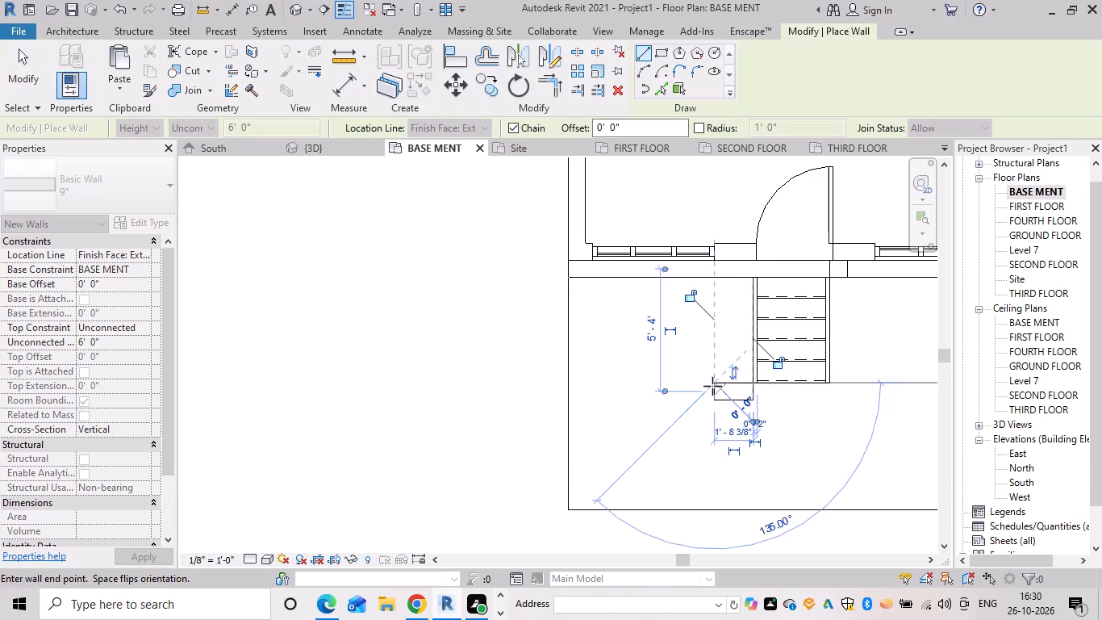
key("space")
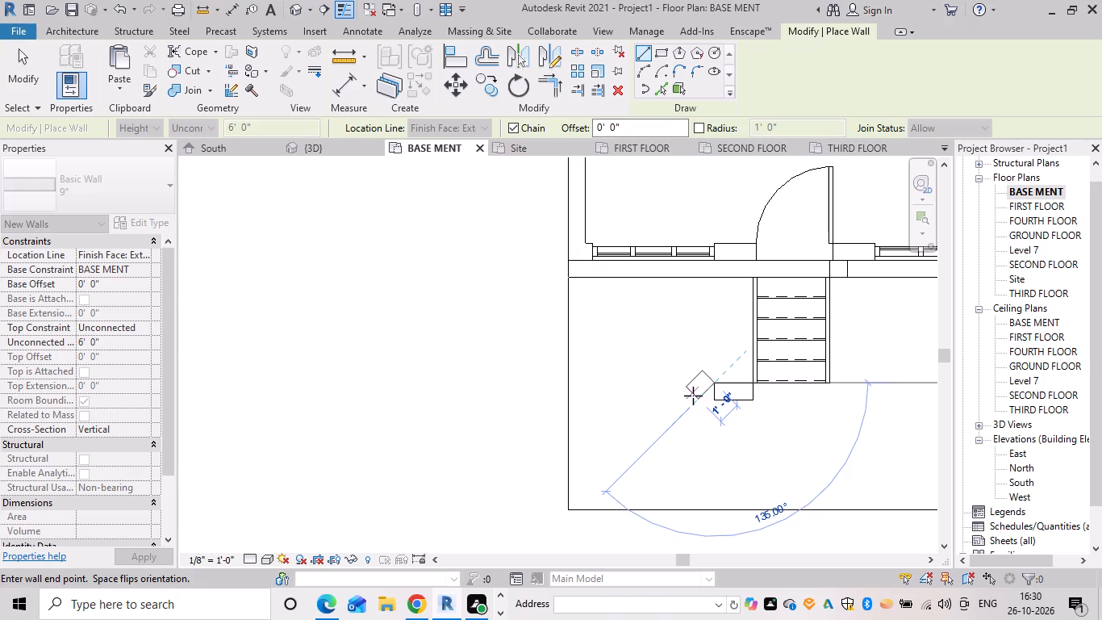
key("Escape")
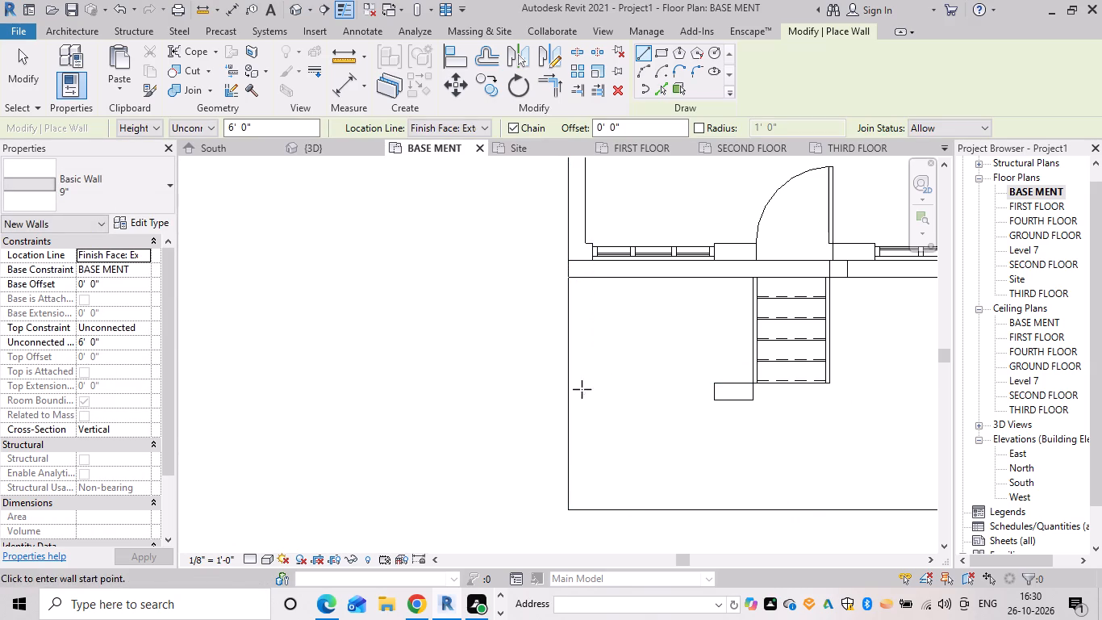
Draw a wall about 1' 1" long eastward from the slab's west edge, in line with the stair-side wall, and dismiss the notification window.
left_click(568, 383)
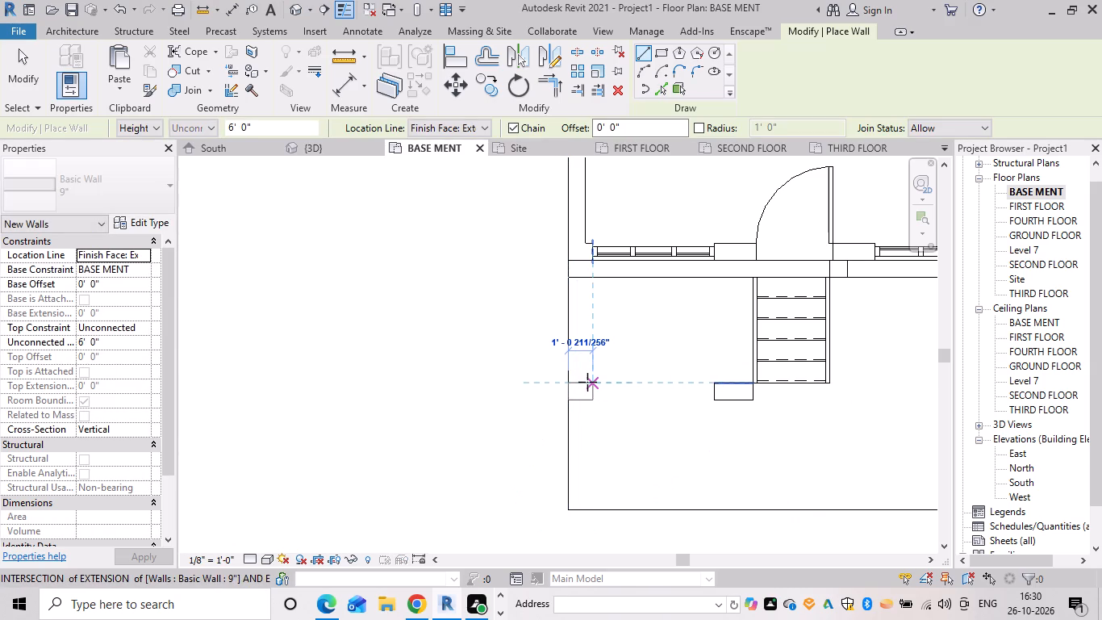
left_click(587, 382)
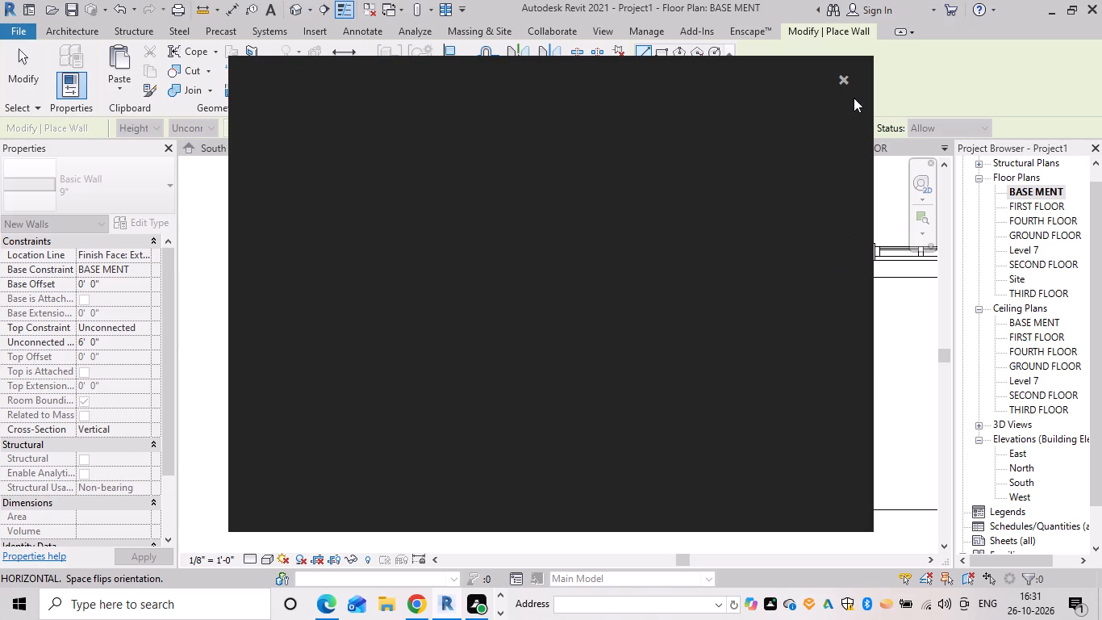
left_click(842, 68)
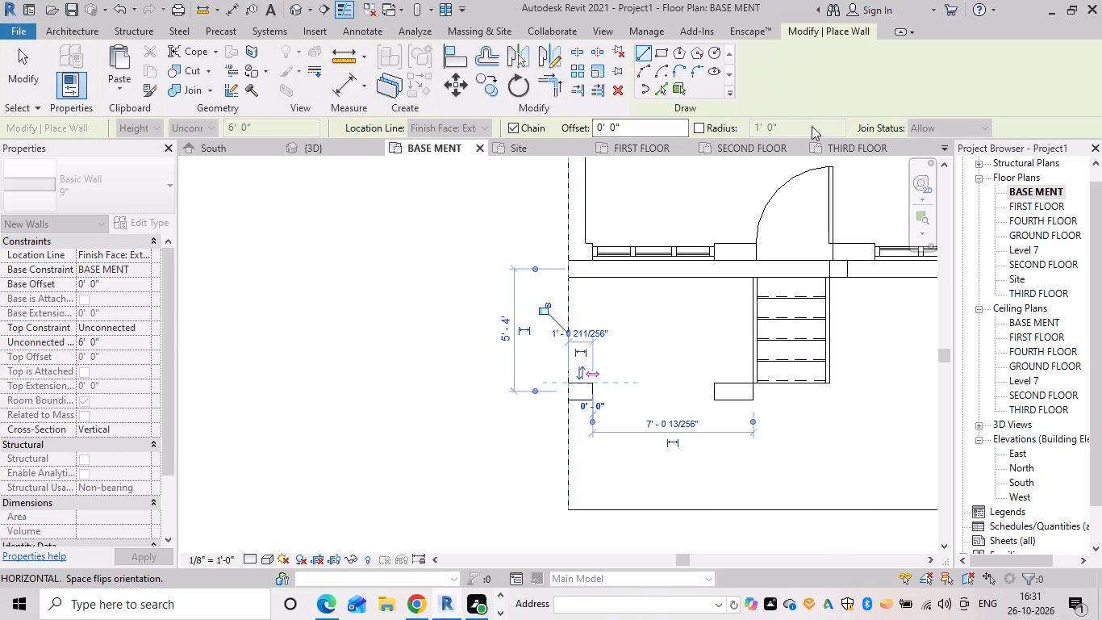
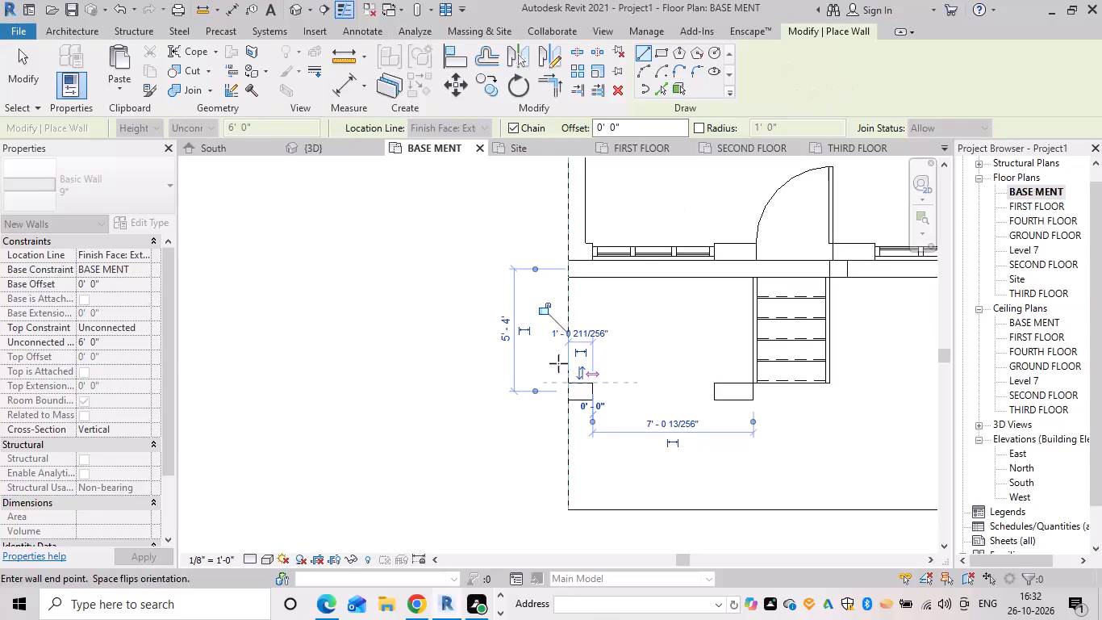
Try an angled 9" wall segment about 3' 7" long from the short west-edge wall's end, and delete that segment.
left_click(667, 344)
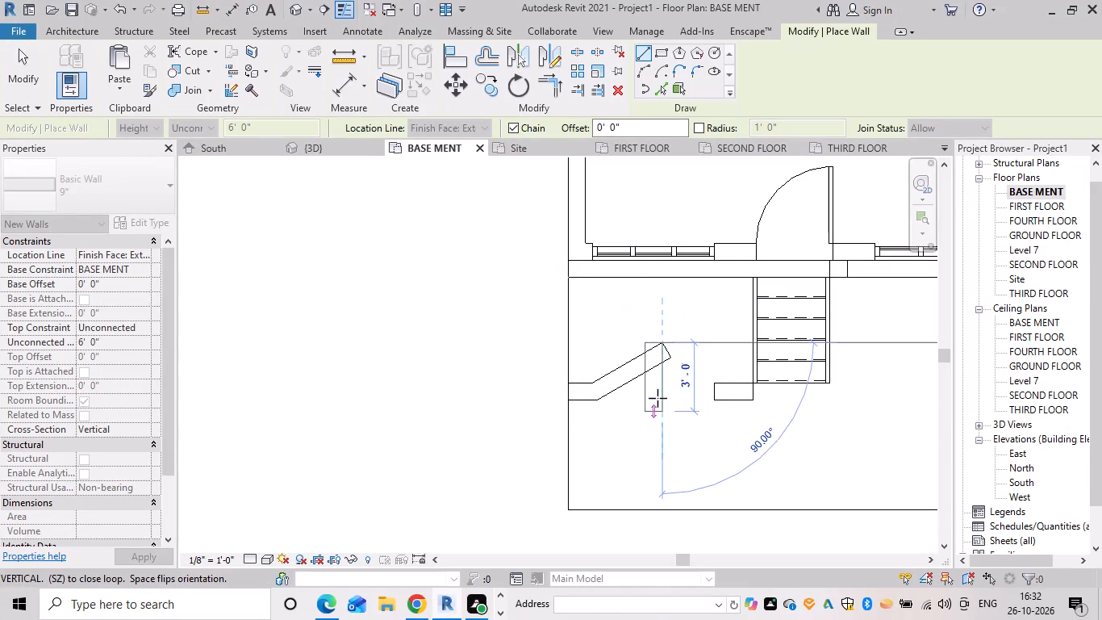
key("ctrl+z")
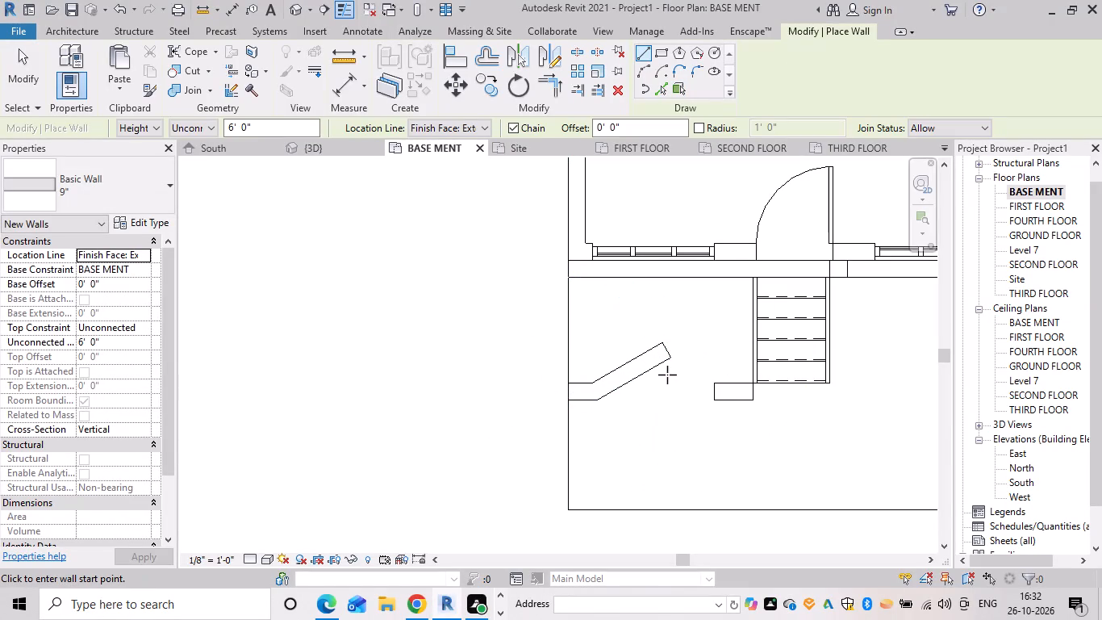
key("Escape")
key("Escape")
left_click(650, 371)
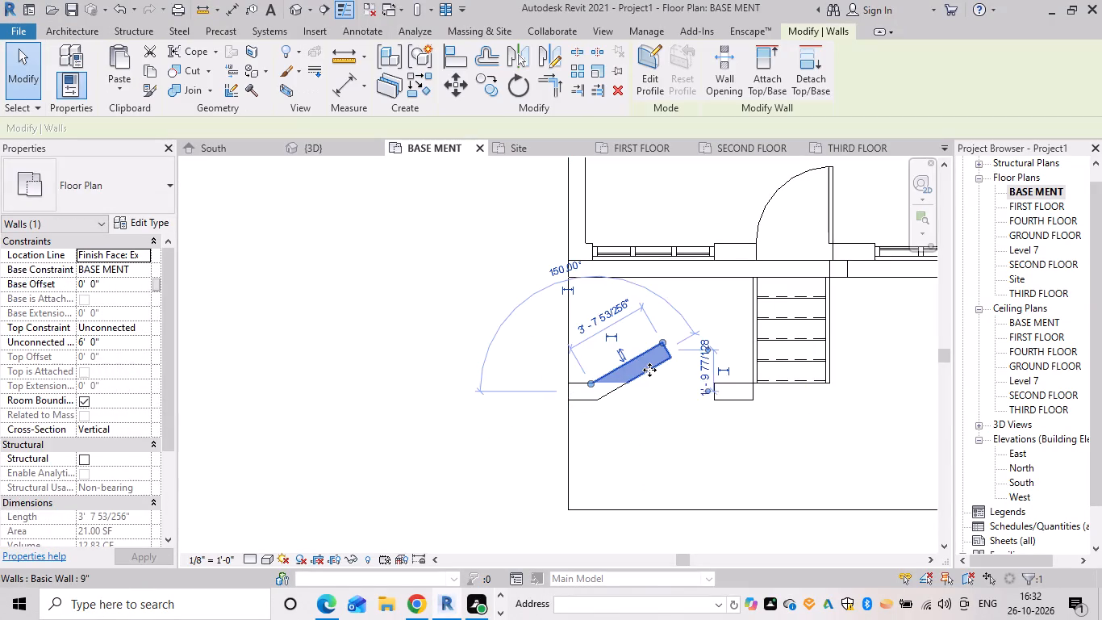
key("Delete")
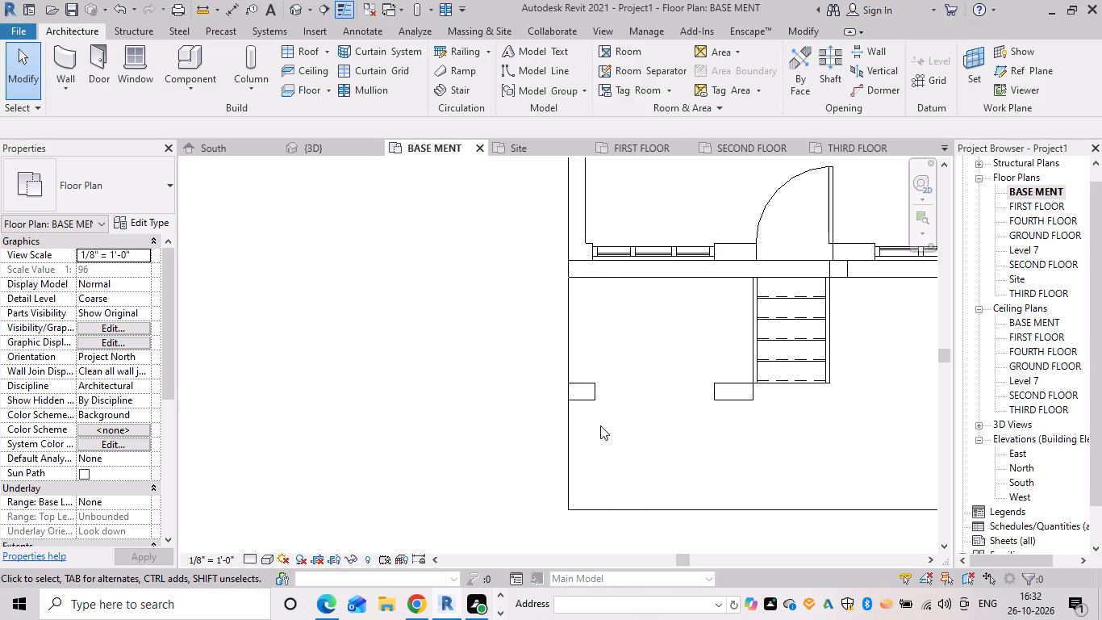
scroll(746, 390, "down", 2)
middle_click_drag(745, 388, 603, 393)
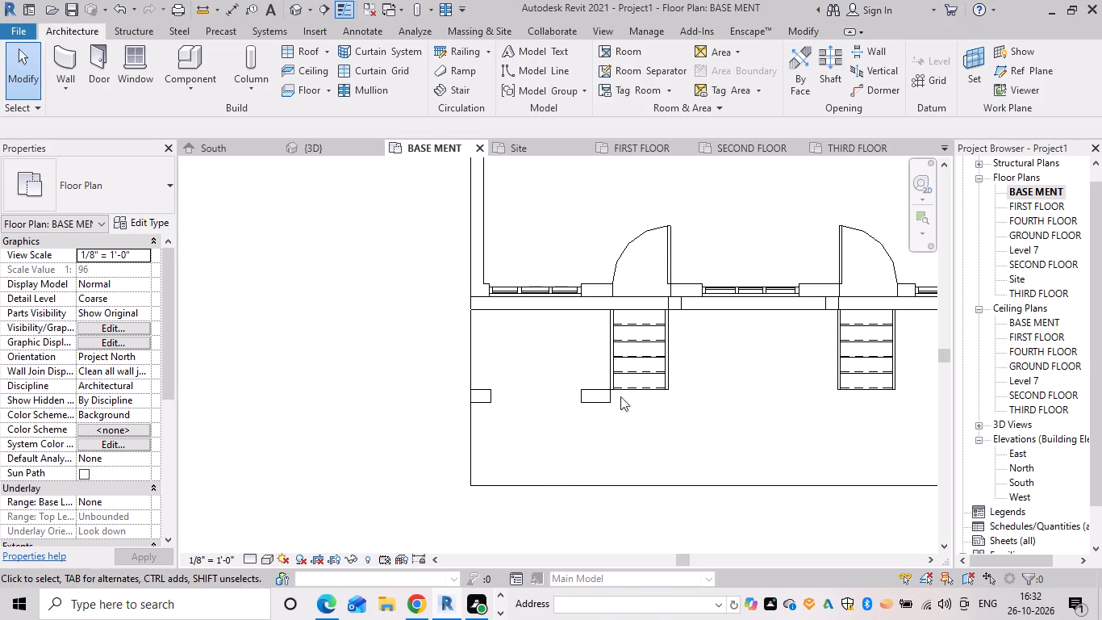
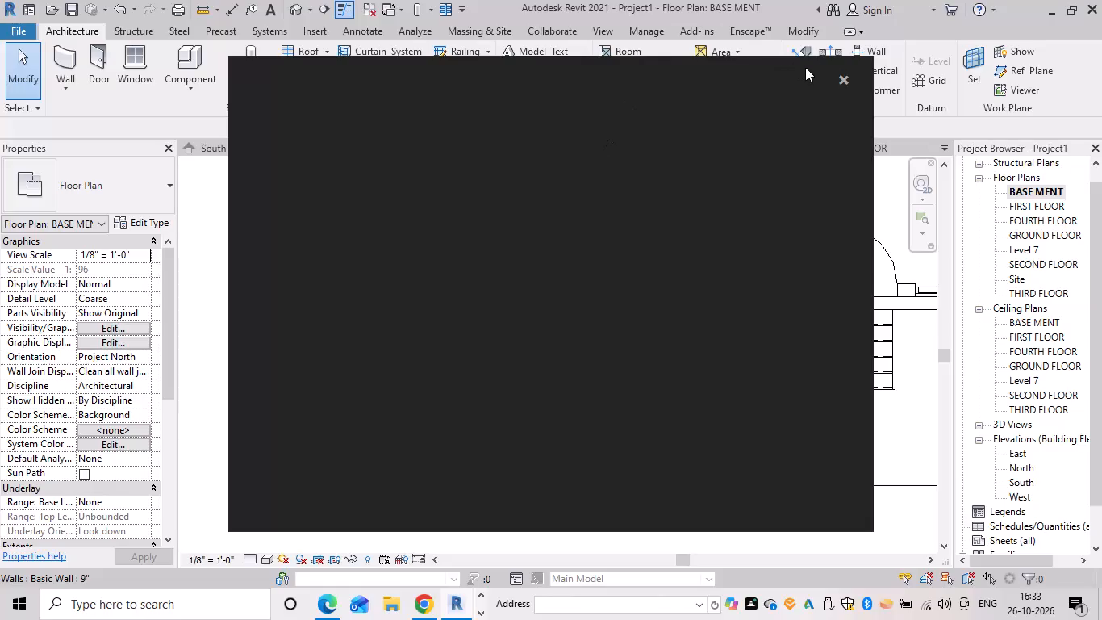
Draw a 9" wall segment 1' 6" long inward from the slab's east edge, aligned with the existing short front walls.
left_click(842, 72)
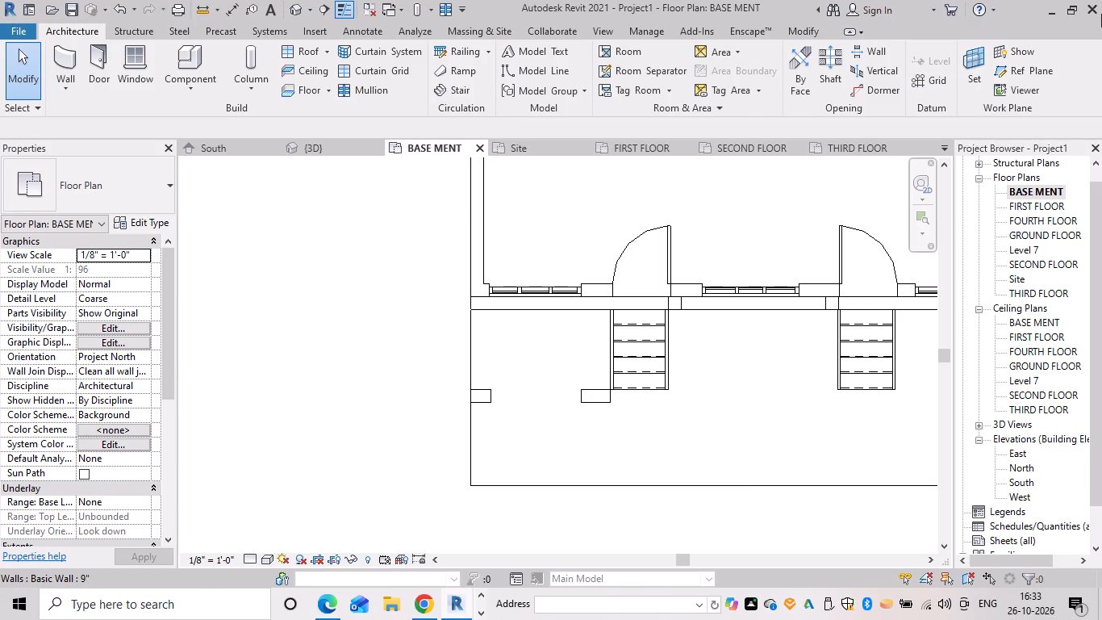
scroll(716, 348, "down", 2)
middle_click_drag(695, 344, 332, 273)
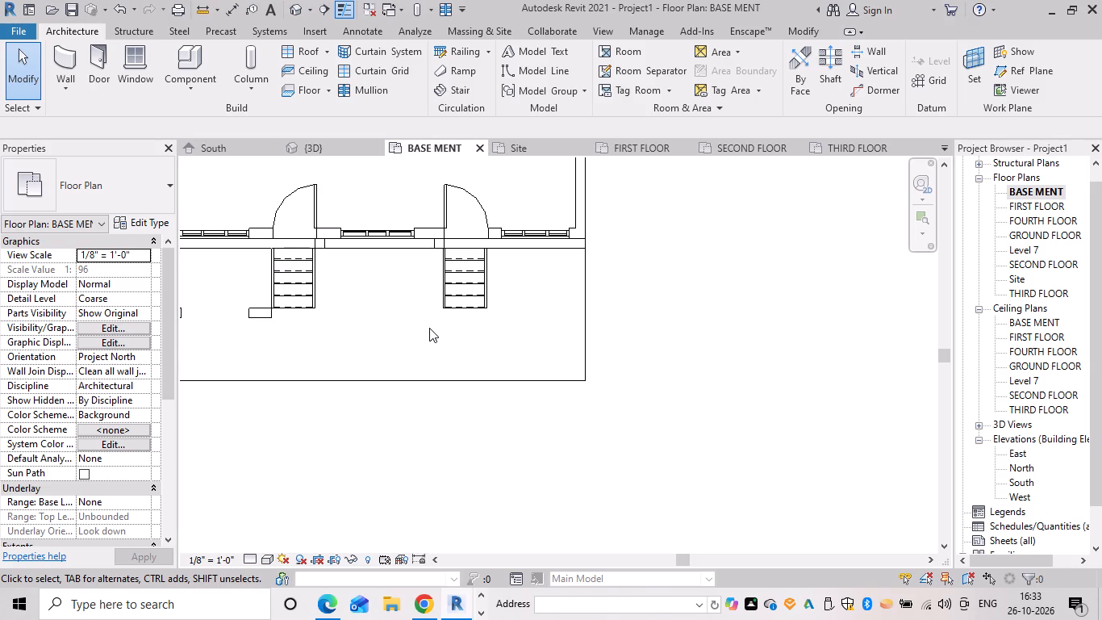
type("wa")
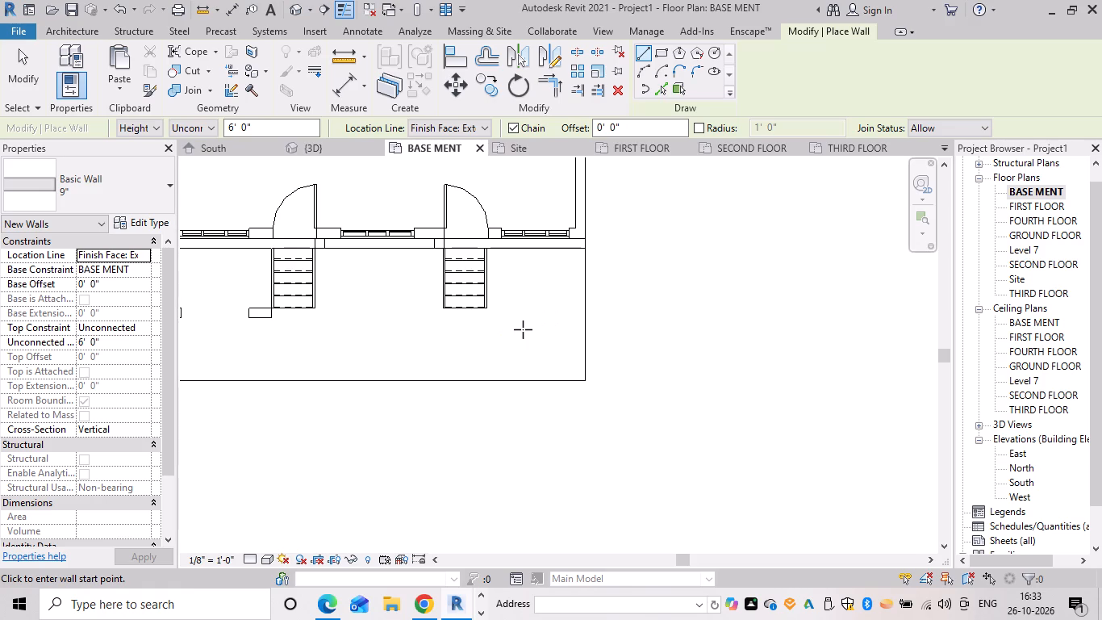
left_click(582, 310)
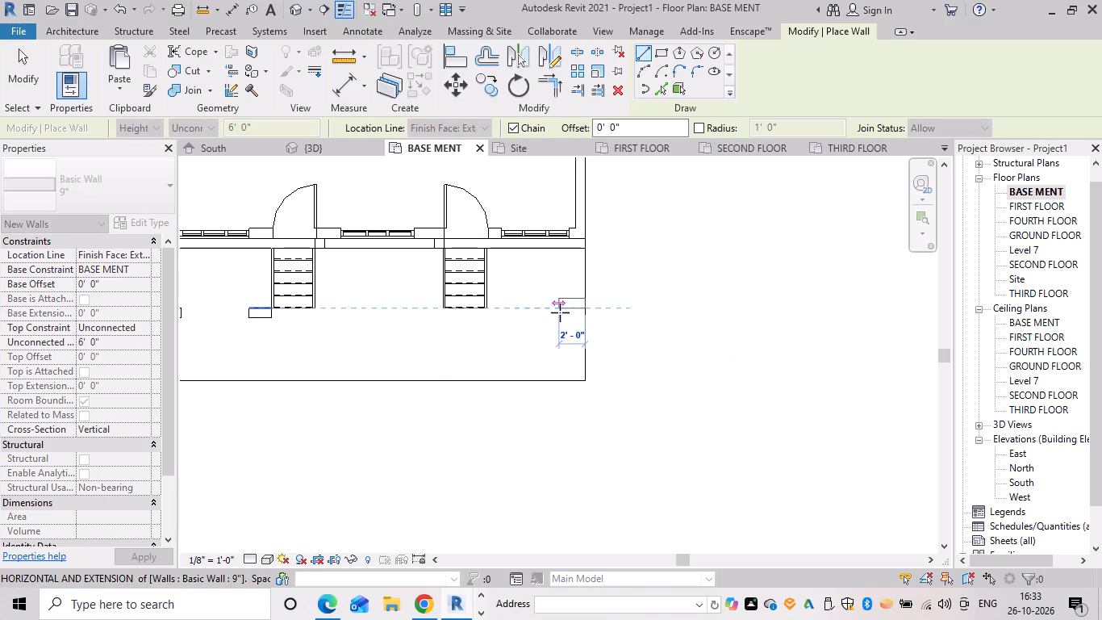
key("space")
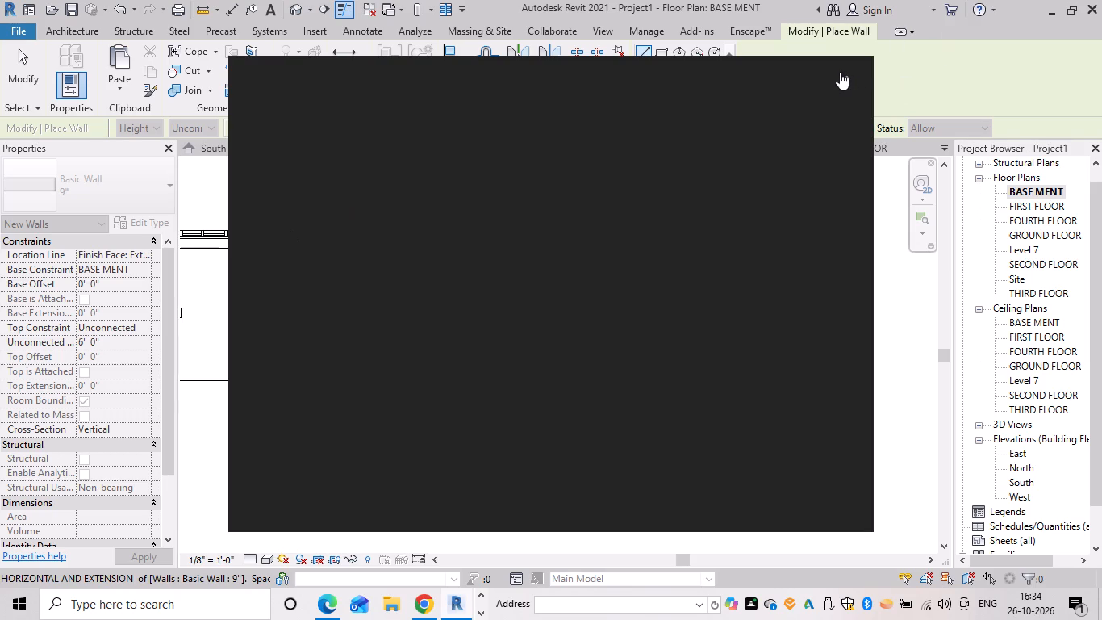
left_click_drag(840, 72, 837, 83)
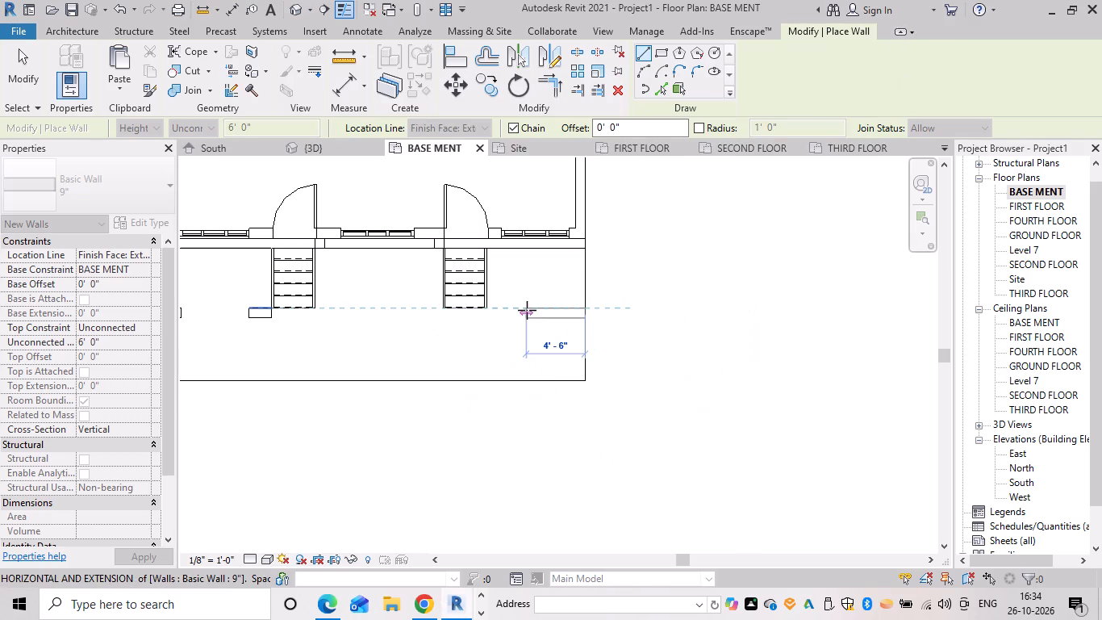
key("space")
key("space")
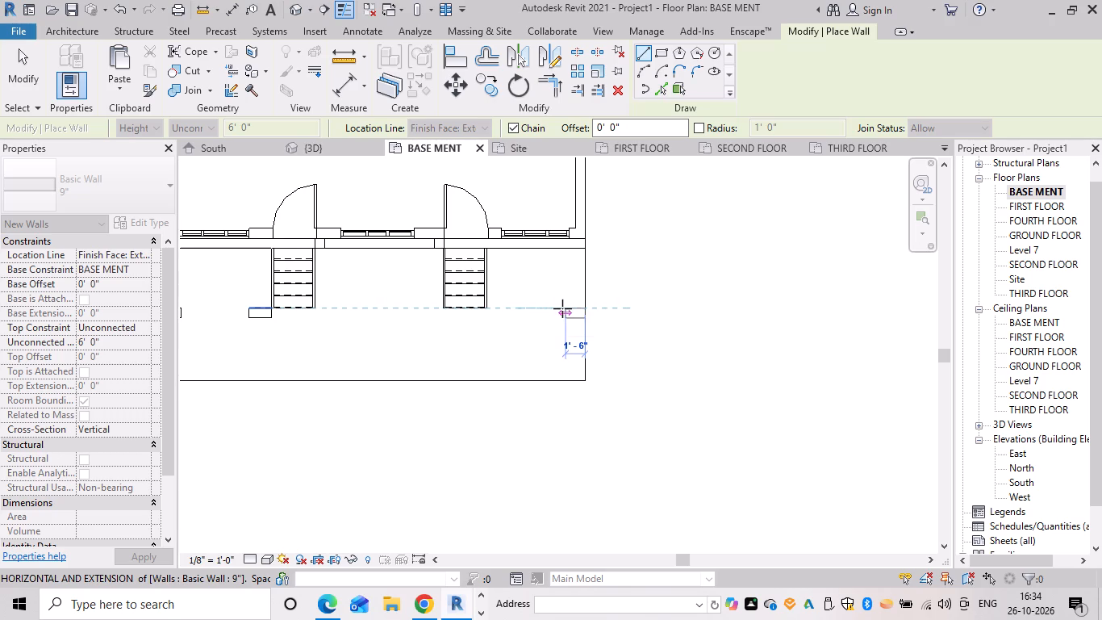
left_click(562, 308)
key("Escape")
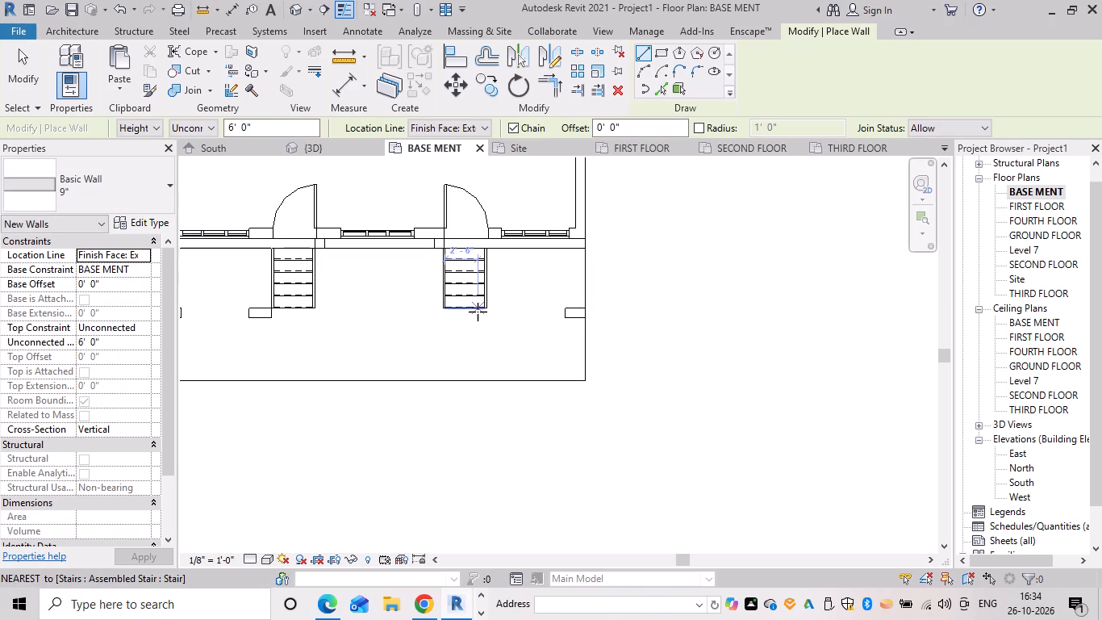
Draw a 9" wall segment about 1' long at the front outer corner of the east stair.
left_click(478, 312)
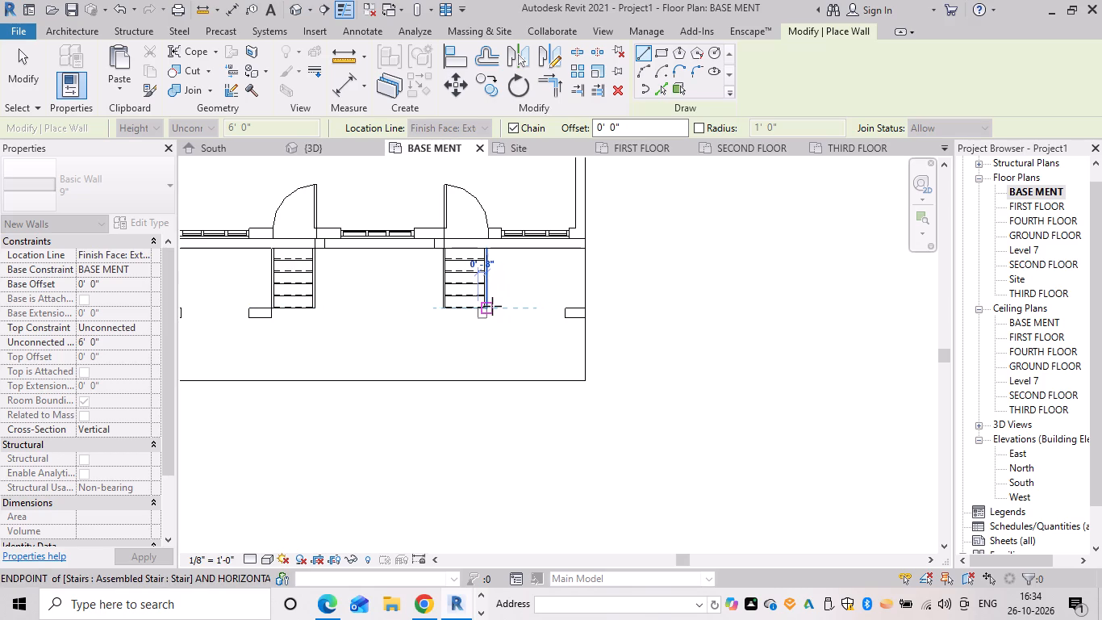
left_click(494, 307)
key("Escape")
key("Escape")
key("Escape")
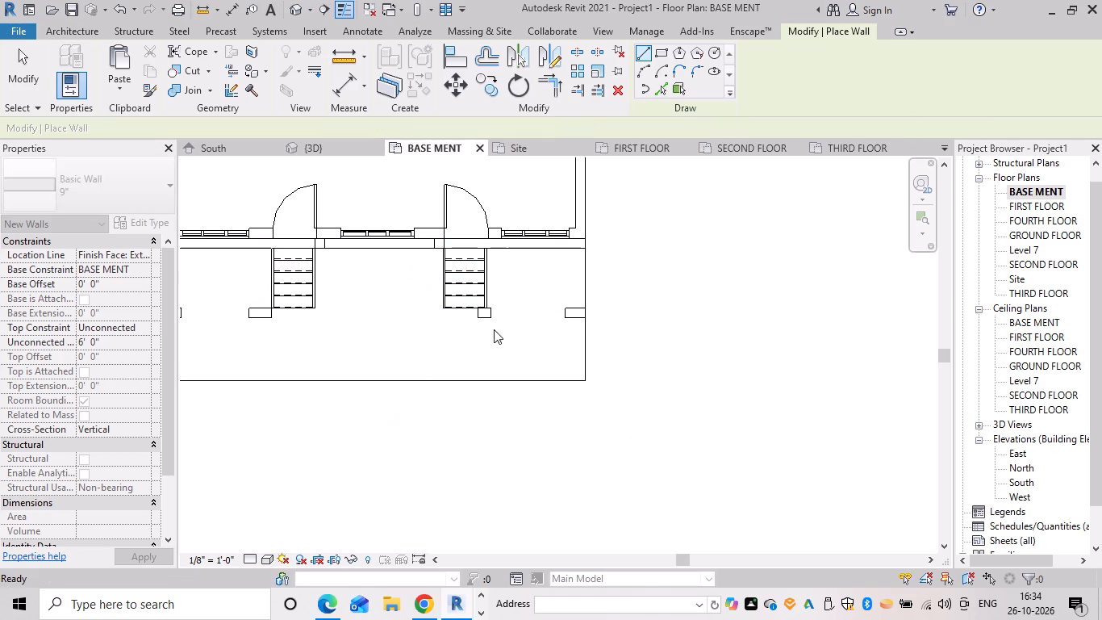
key("Escape")
key("Escape")
Nudge the four short front walls together toward the slab's front edge, to about 5' 10" from the building's front wall.
left_click(486, 315)
left_click(570, 320, "ctrl")
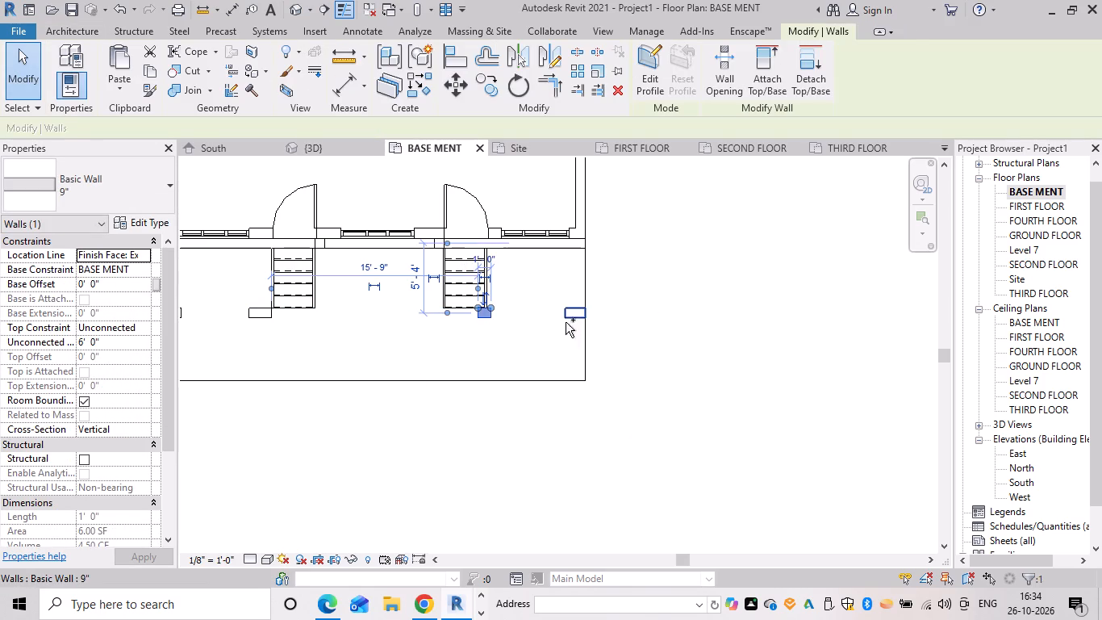
middle_click_drag(411, 352, 631, 370)
left_click(468, 334, "ctrl")
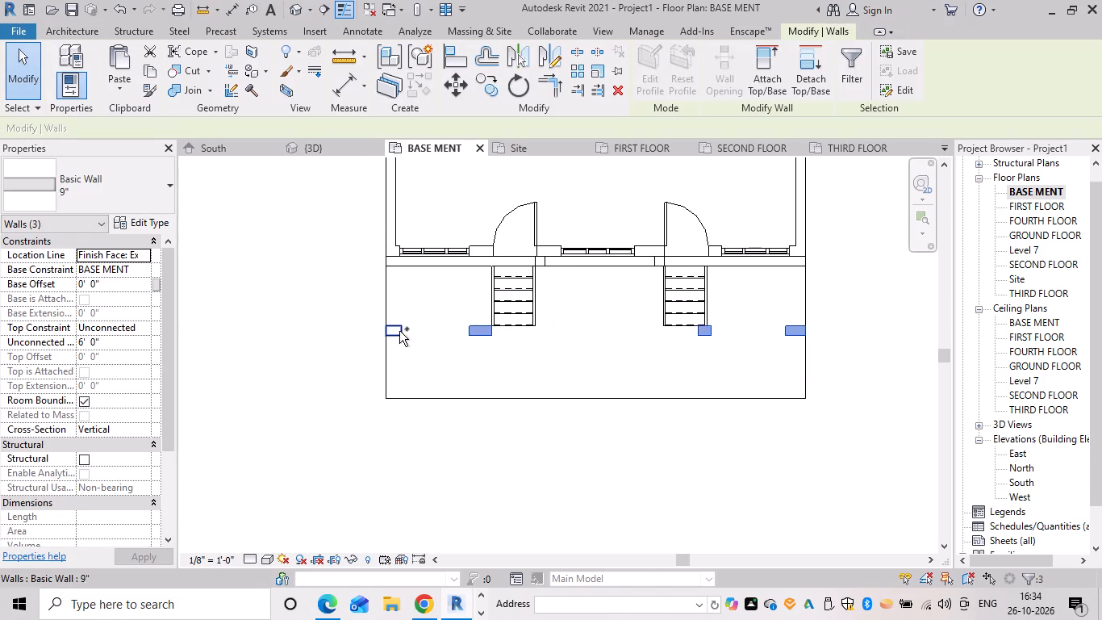
left_click(396, 333, "ctrl")
key("Down")
key("Down")
key("Down")
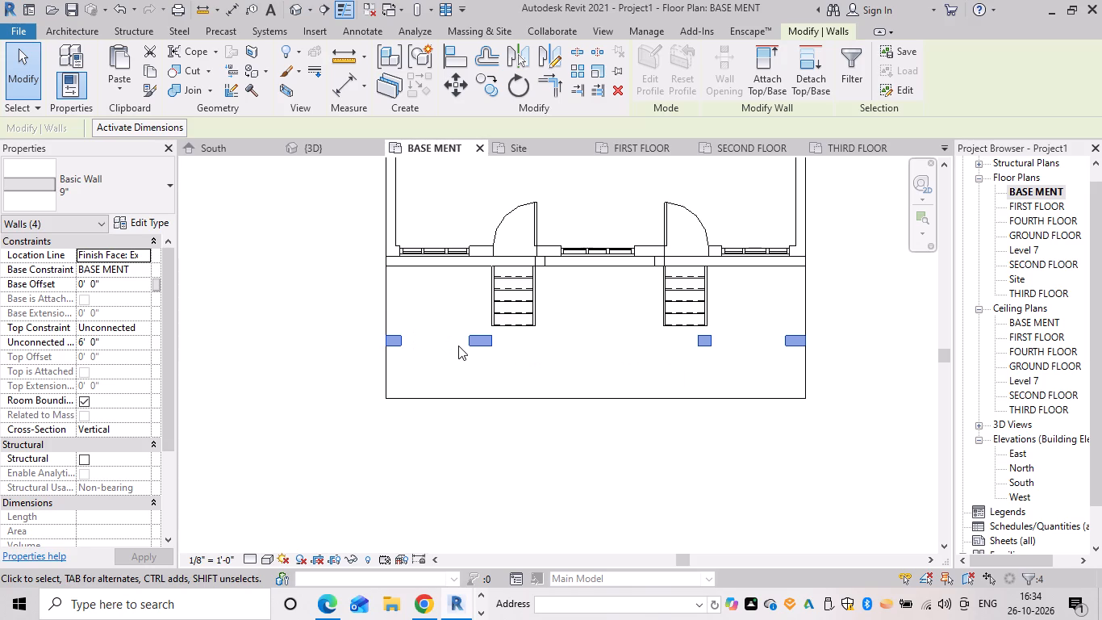
key("Down")
key("Down")
left_click(537, 362)
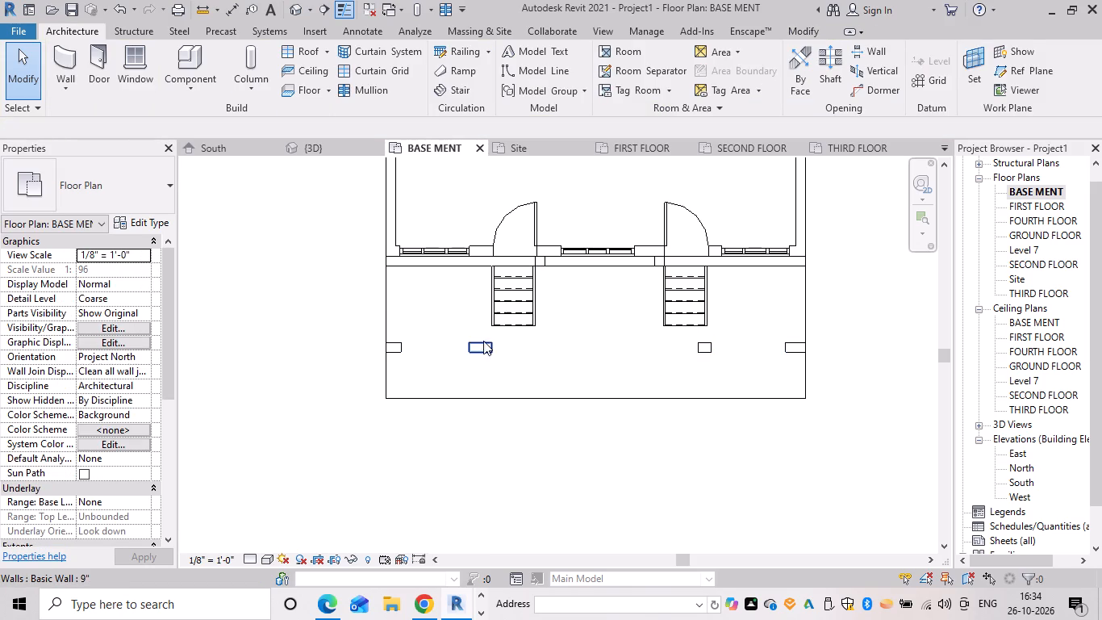
Set the unconnected height of all four short front walls to 4'.
left_click(399, 354)
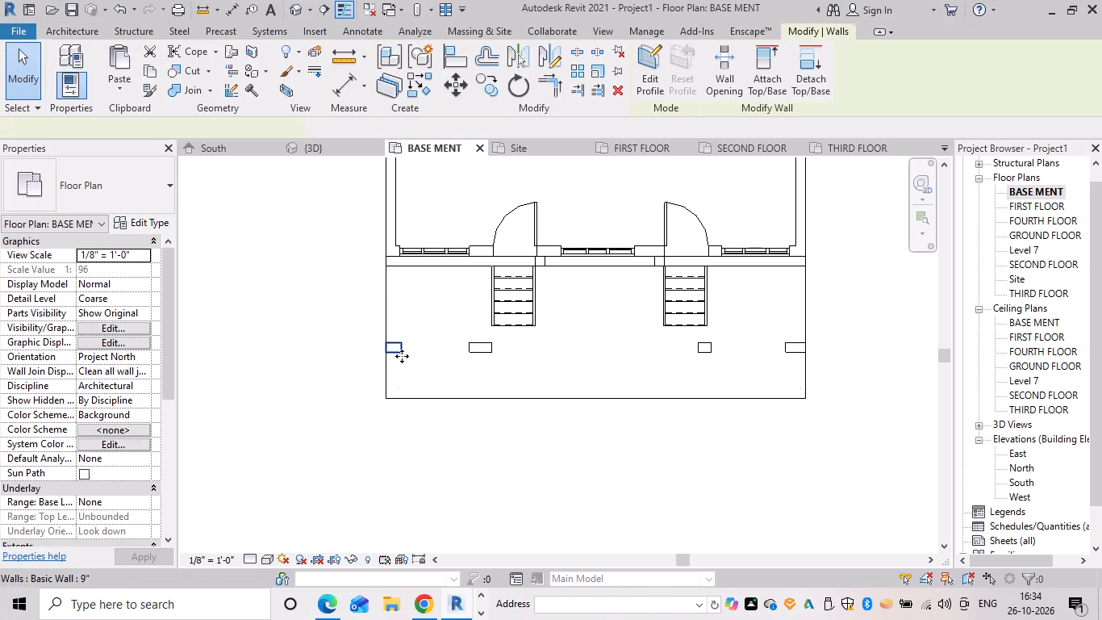
left_click(474, 352, "ctrl")
left_click(716, 357, "ctrl")
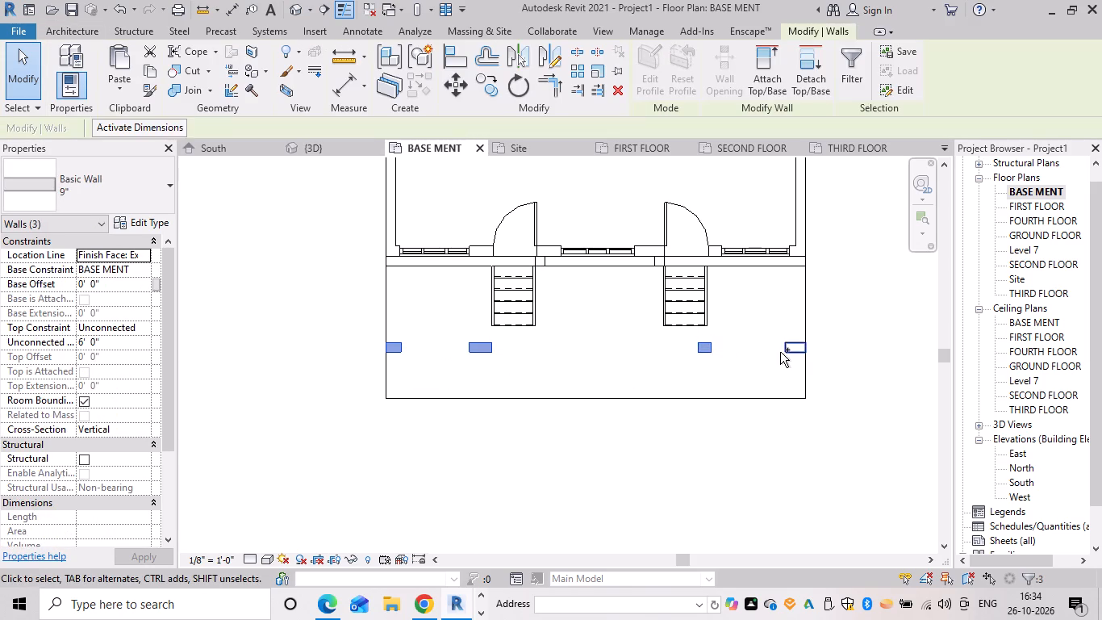
left_click(780, 352, "ctrl")
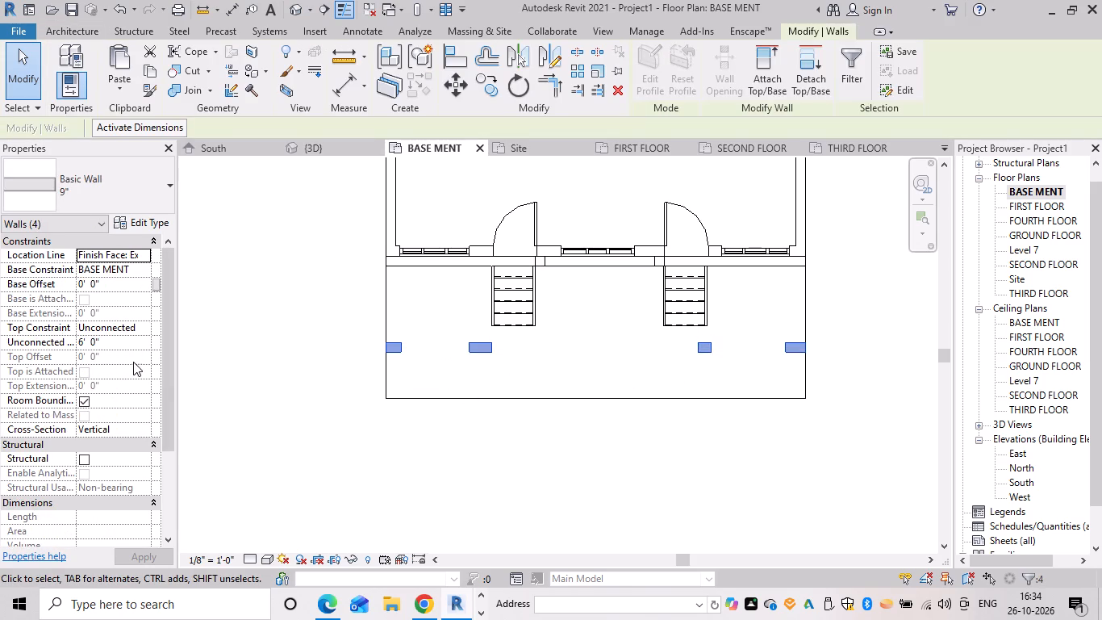
left_click(131, 344)
key("BackSpace")
type("4'")
key("Return")
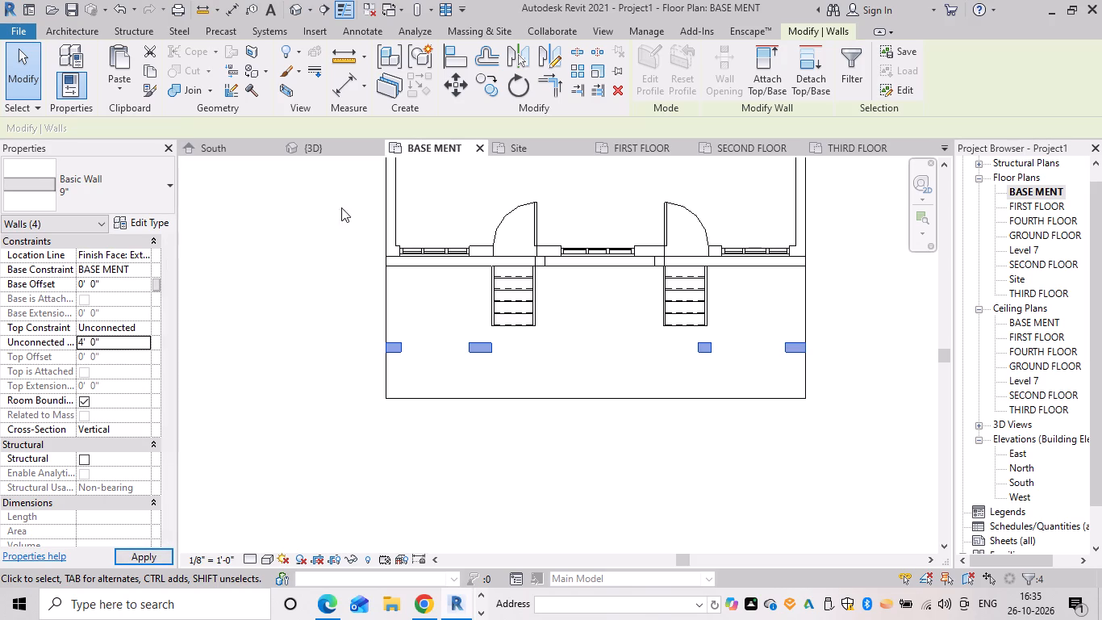
In the BASE MENT plan, draw a 9" side wall about 5' 10" long inside the slab's west edge, from the building to the short west-edge wall.
left_click(332, 145)
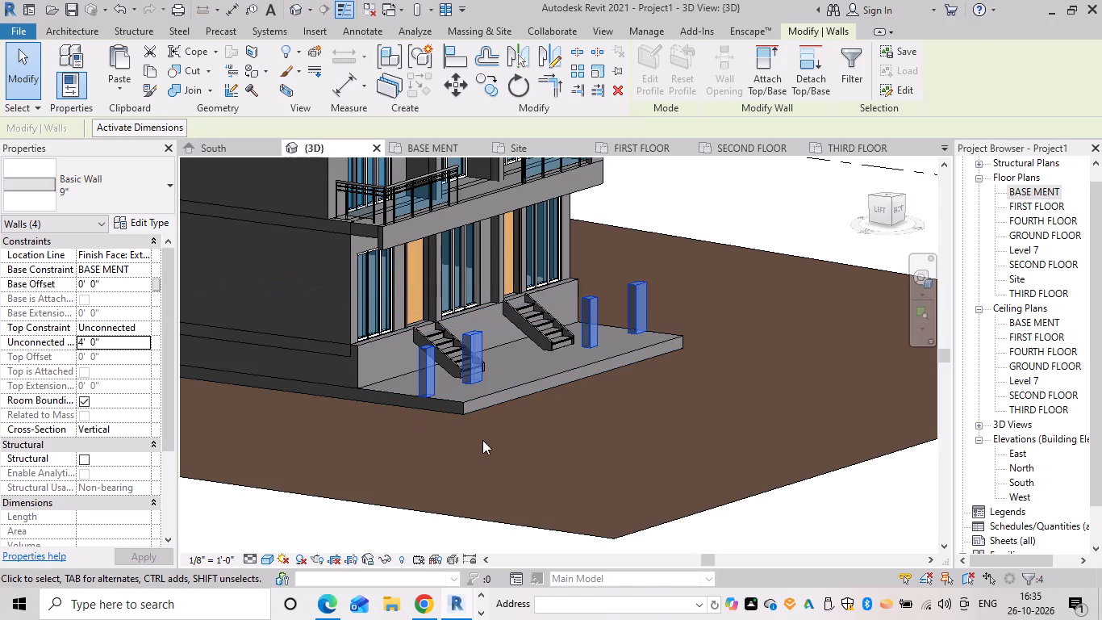
key("Escape")
scroll(634, 424, "down", 3)
middle_click_drag(696, 405, 522, 435, "shift")
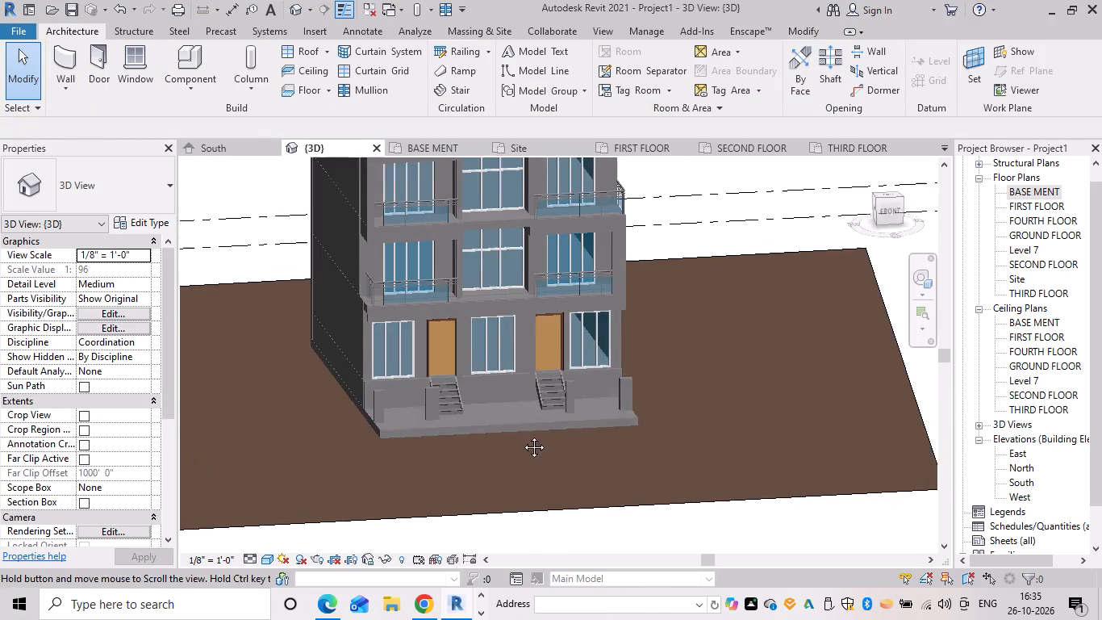
middle_click_drag(522, 435, 459, 448, "shift")
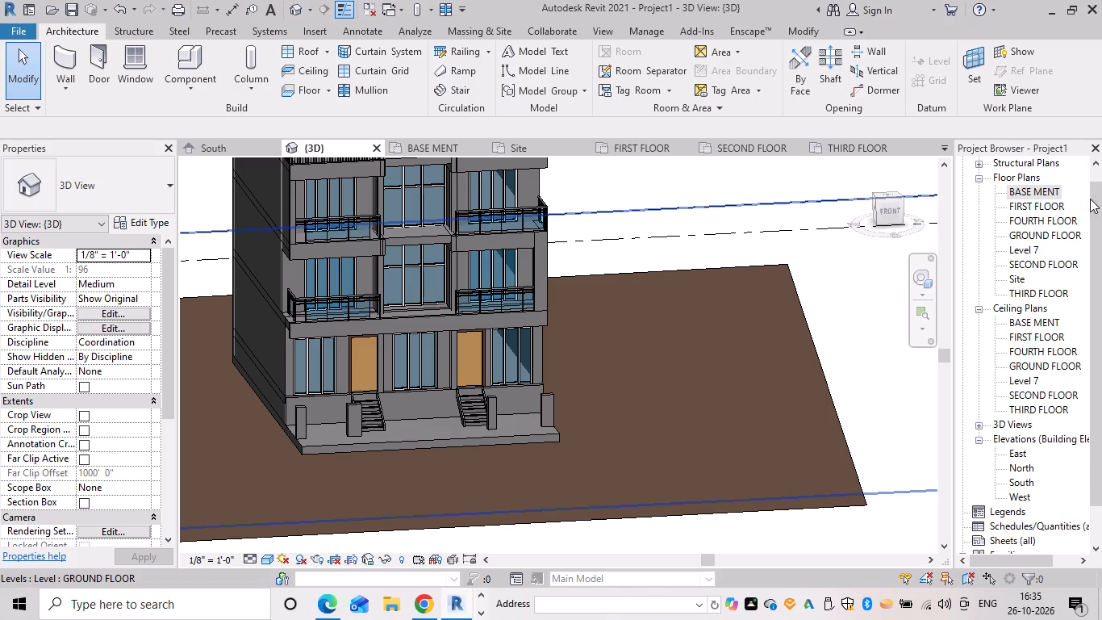
double_click(1041, 190)
type("wa")
left_click(383, 282)
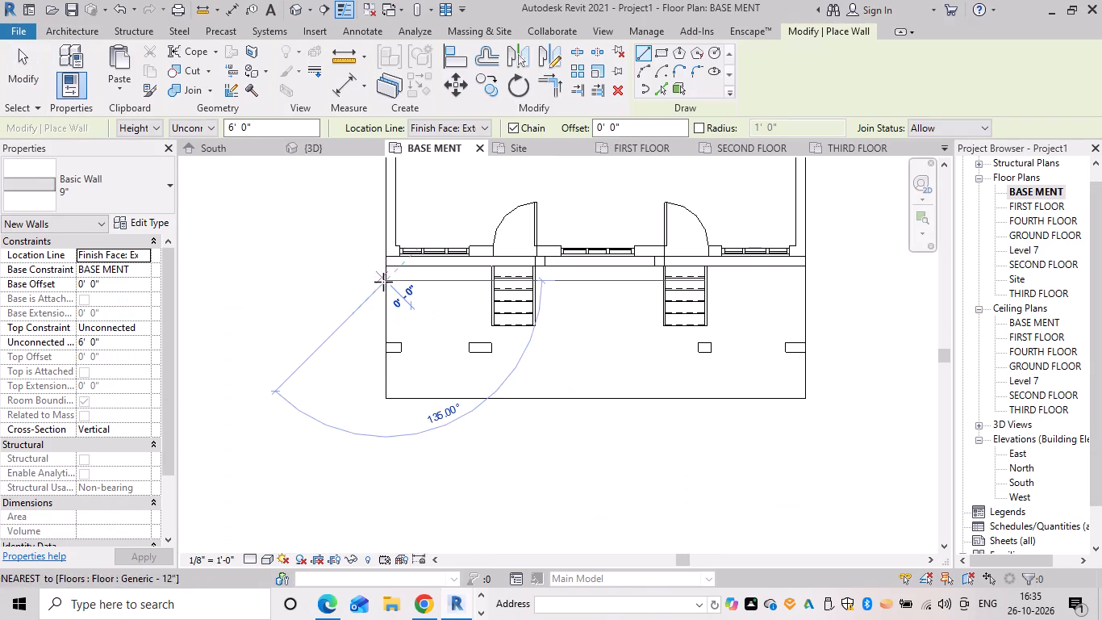
key("Escape")
left_click_drag(385, 270, 385, 279)
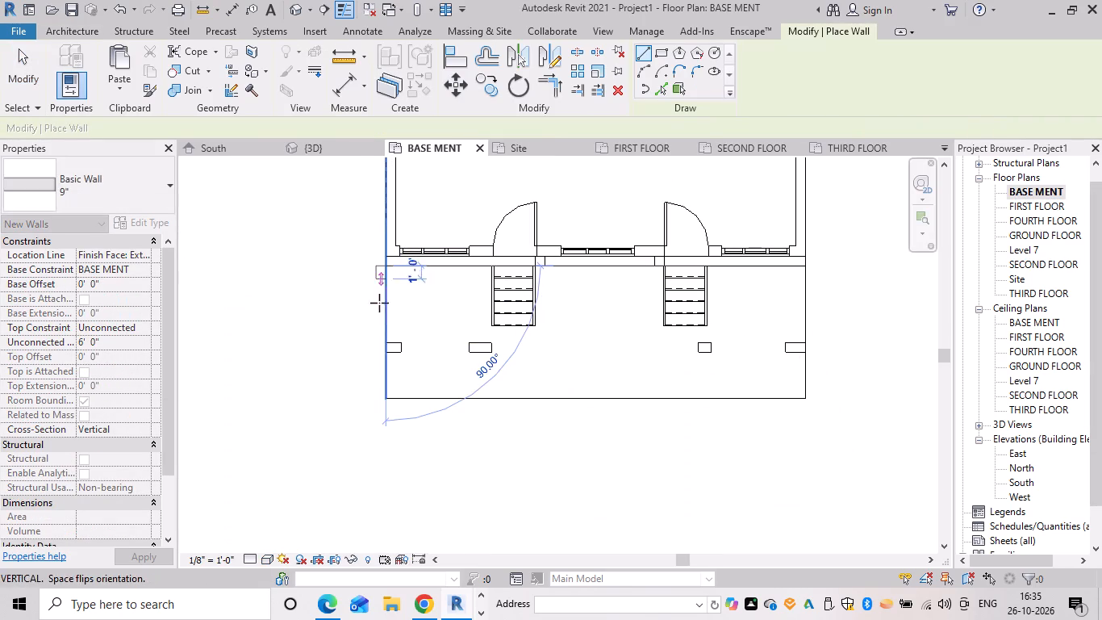
key("space")
scroll(390, 339, "up", 5)
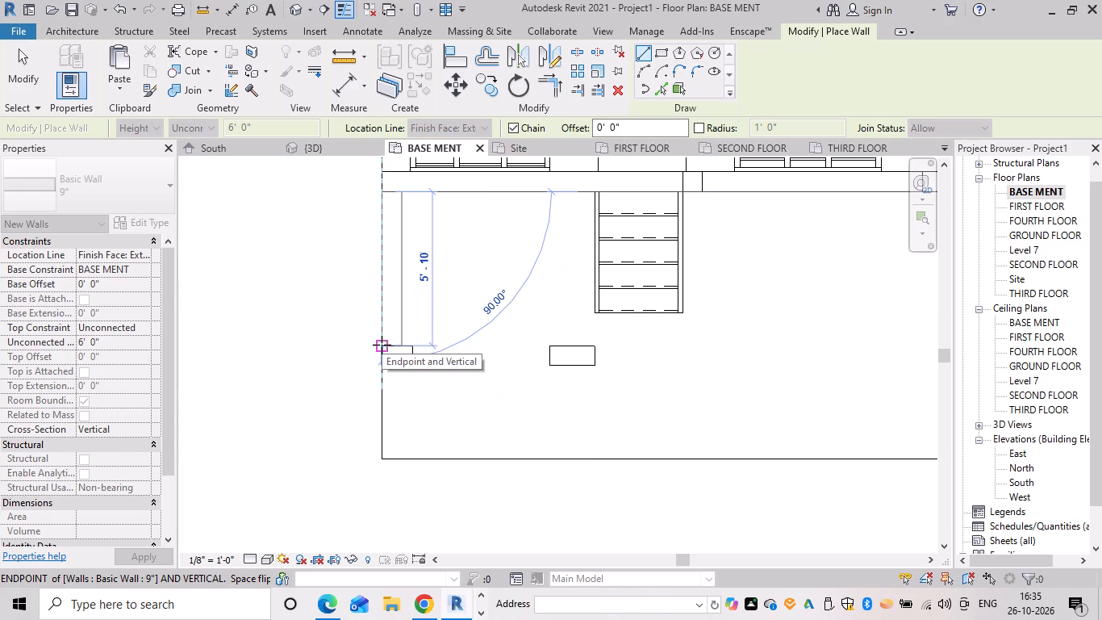
left_click(382, 345)
key("Escape")
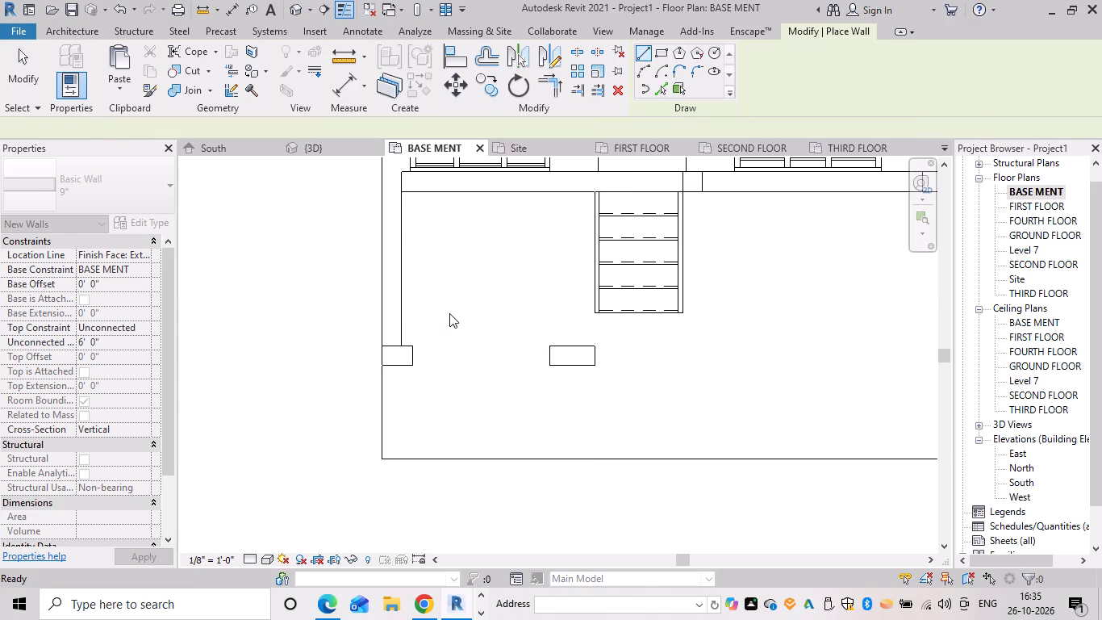
Draw a matching 9" side wall inside the slab's east edge, from the building's corner to the short east-edge wall.
scroll(453, 312, "down", 2)
middle_click_drag(453, 312, 195, 305)
left_click(841, 78)
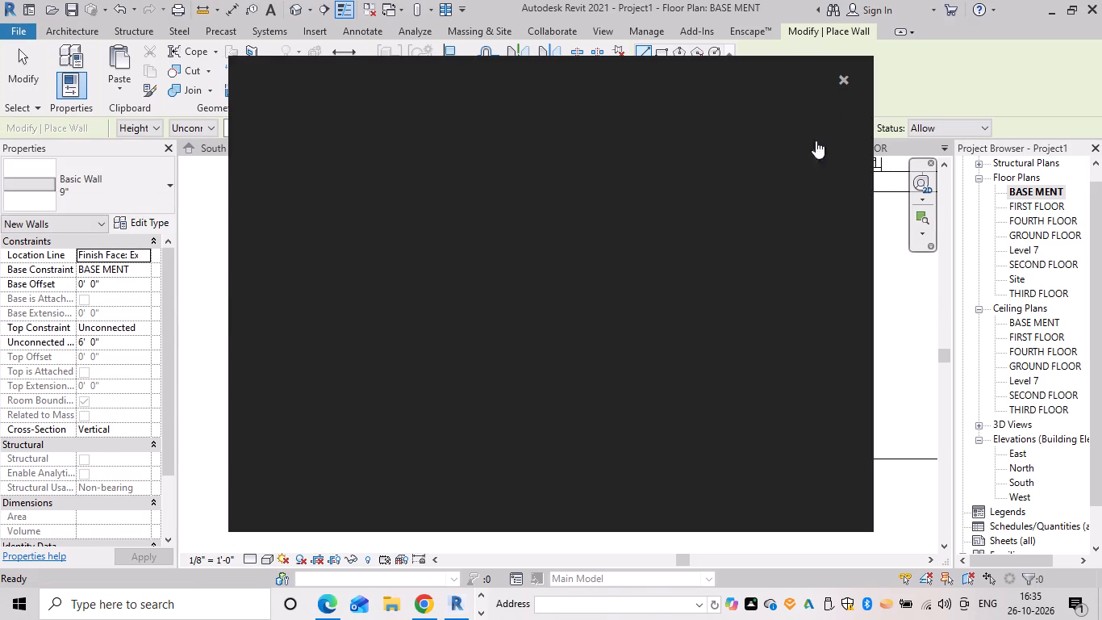
middle_click_drag(733, 300, 453, 364)
middle_click_drag(785, 299, 469, 301)
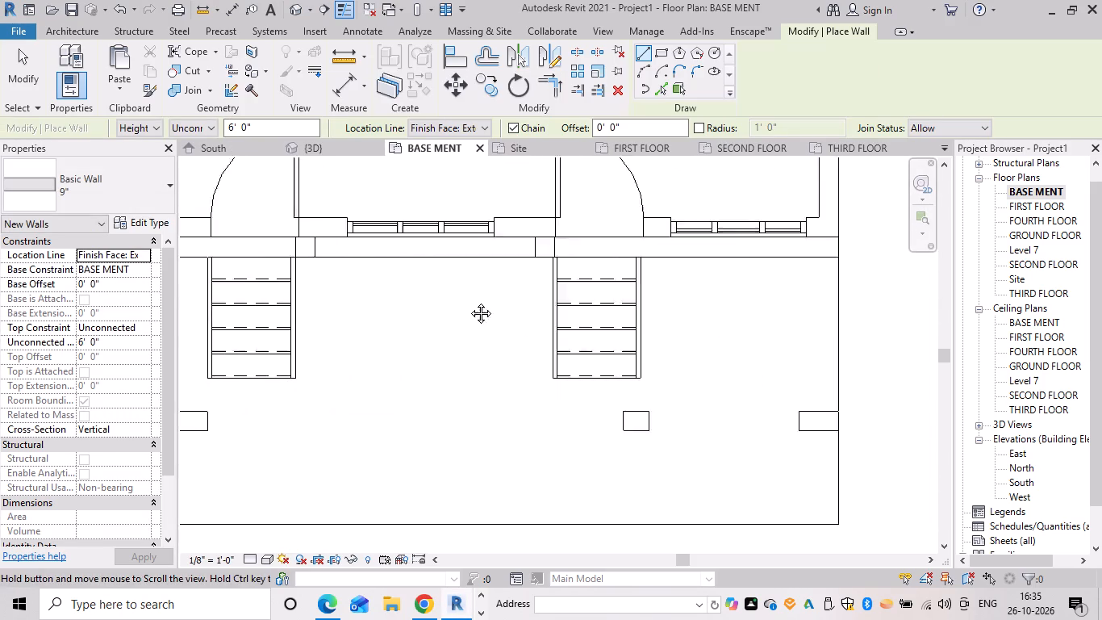
middle_click_drag(469, 301, 165, 337)
left_click_drag(324, 295, 315, 309)
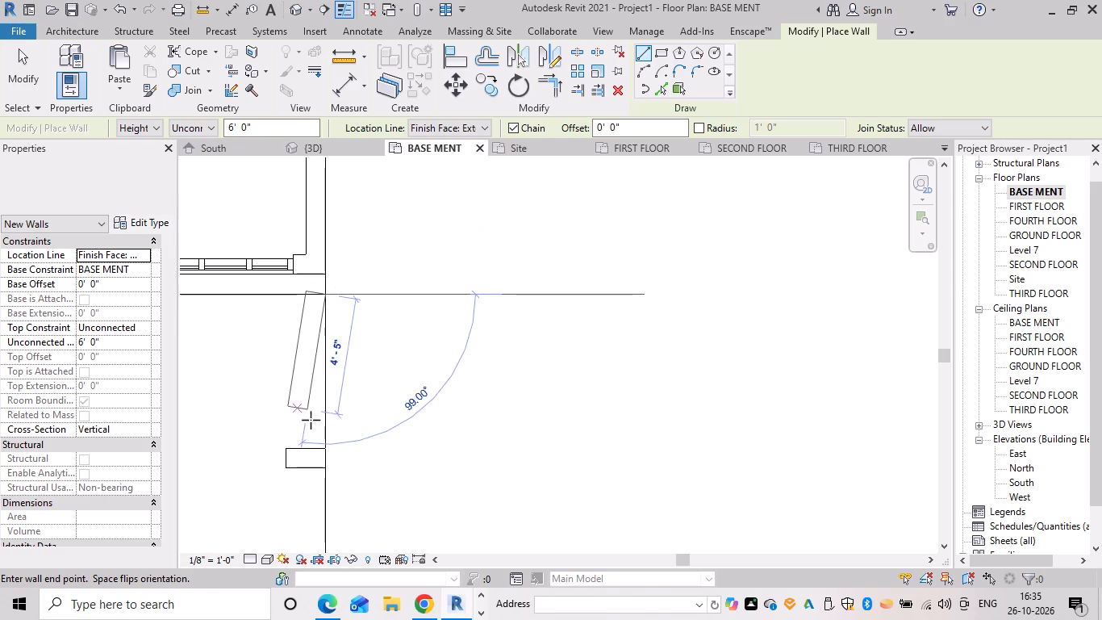
left_click(321, 448)
key("Escape")
key("Escape")
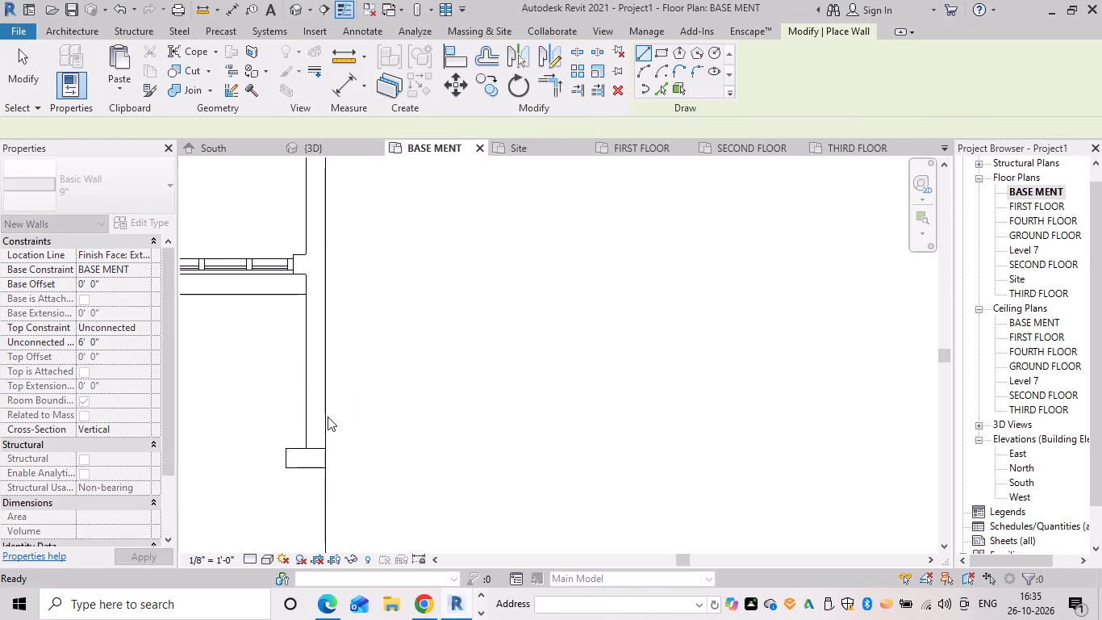
key("Escape")
key("Escape")
Set the unconnected height of the new east side wall to 4'.
left_click(323, 415)
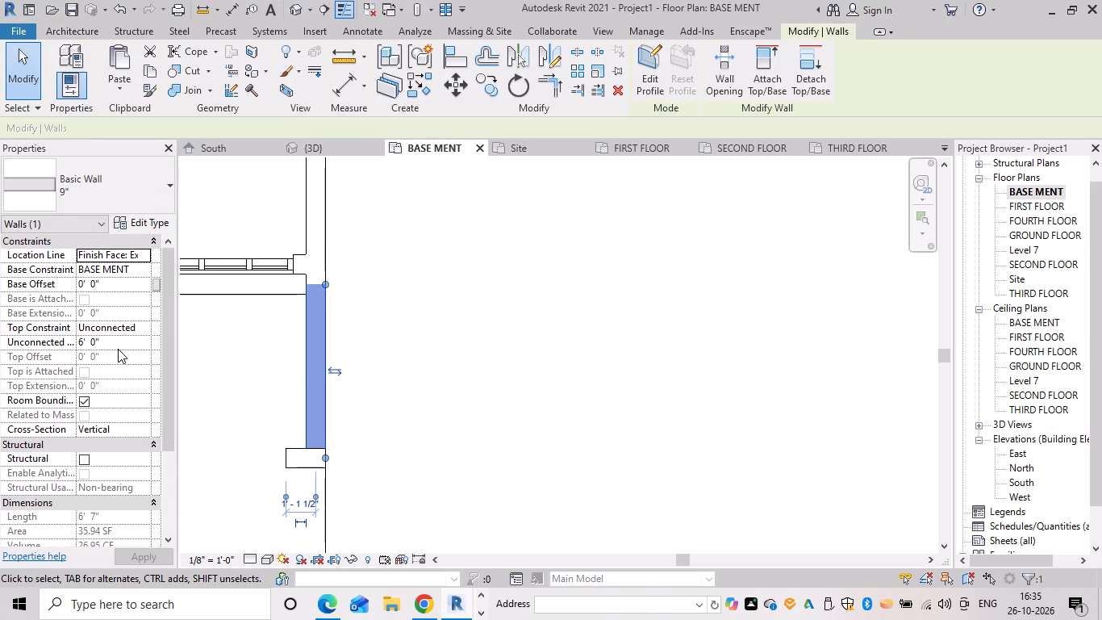
left_click(118, 349)
key("BackSpace")
type("4'")
key("Return")
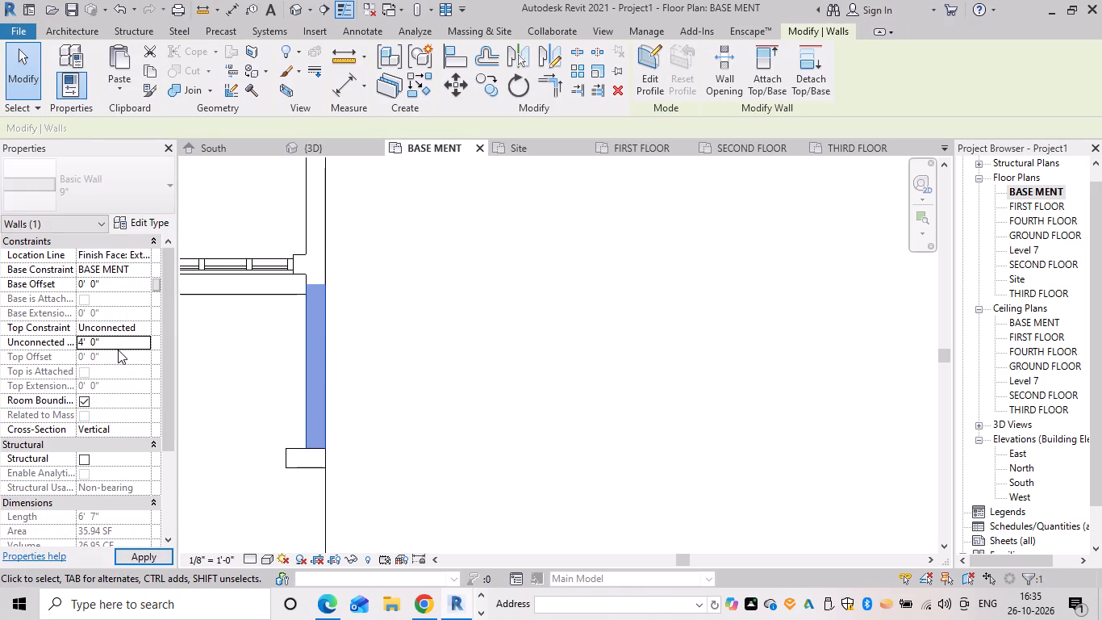
Set the unconnected height of the new west side wall to 4'.
scroll(285, 461, "down", 3)
middle_click_drag(267, 454, 972, 364)
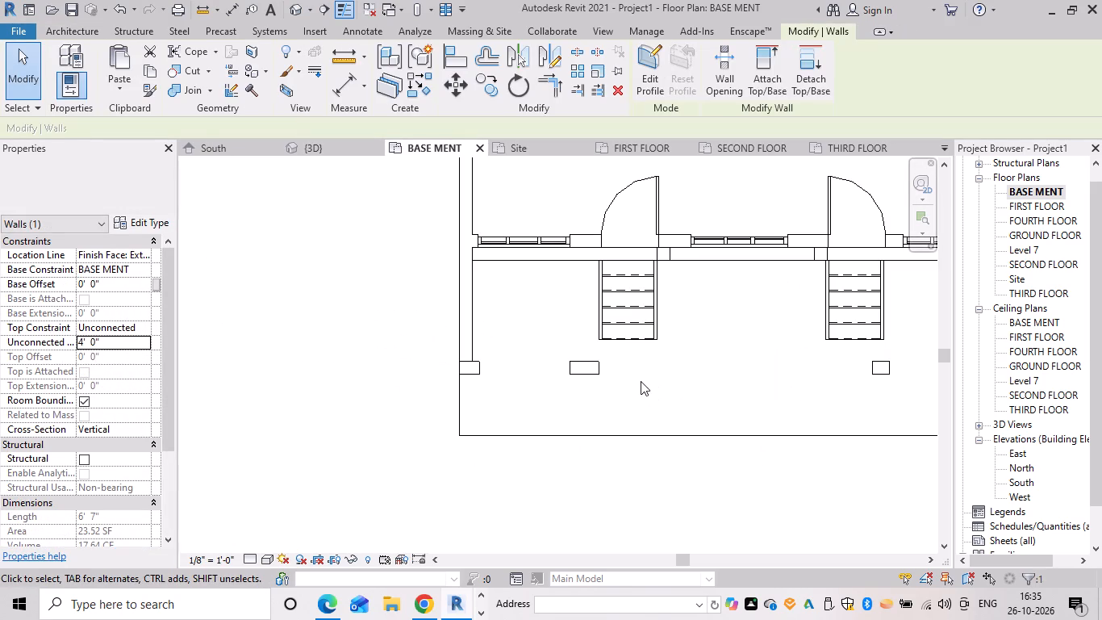
left_click(474, 316)
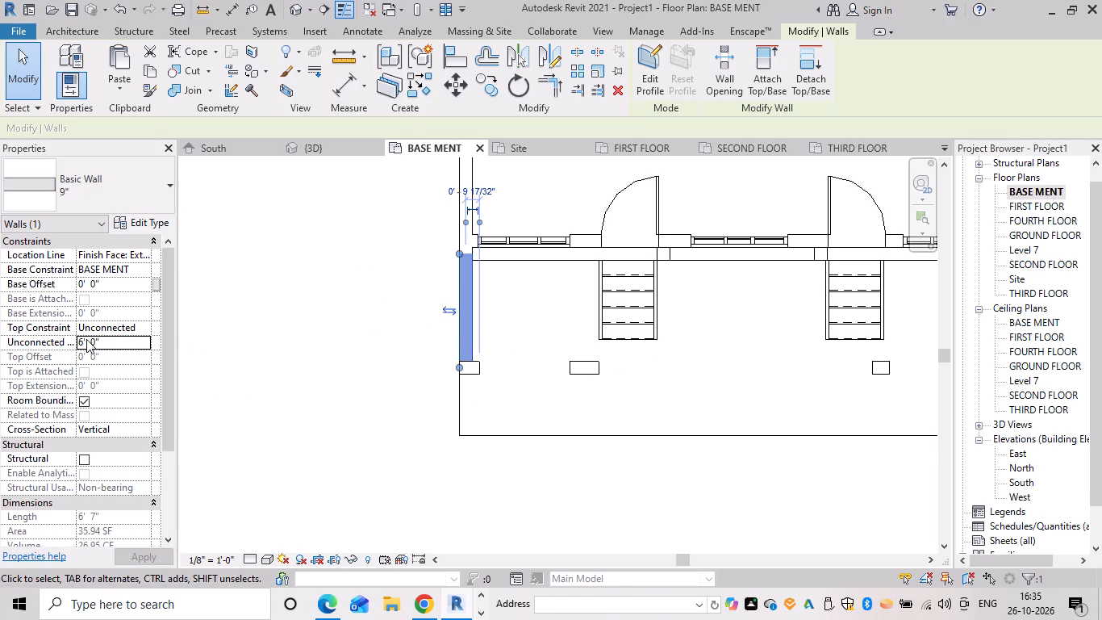
left_click(108, 338)
key("BackSpace")
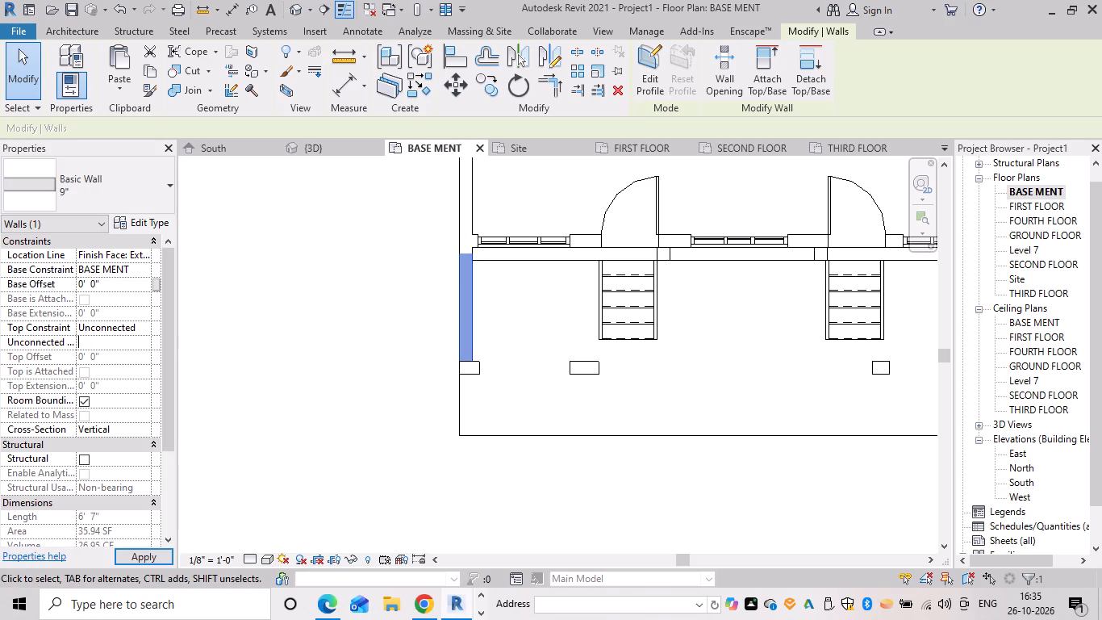
type("4'")
key("Return")
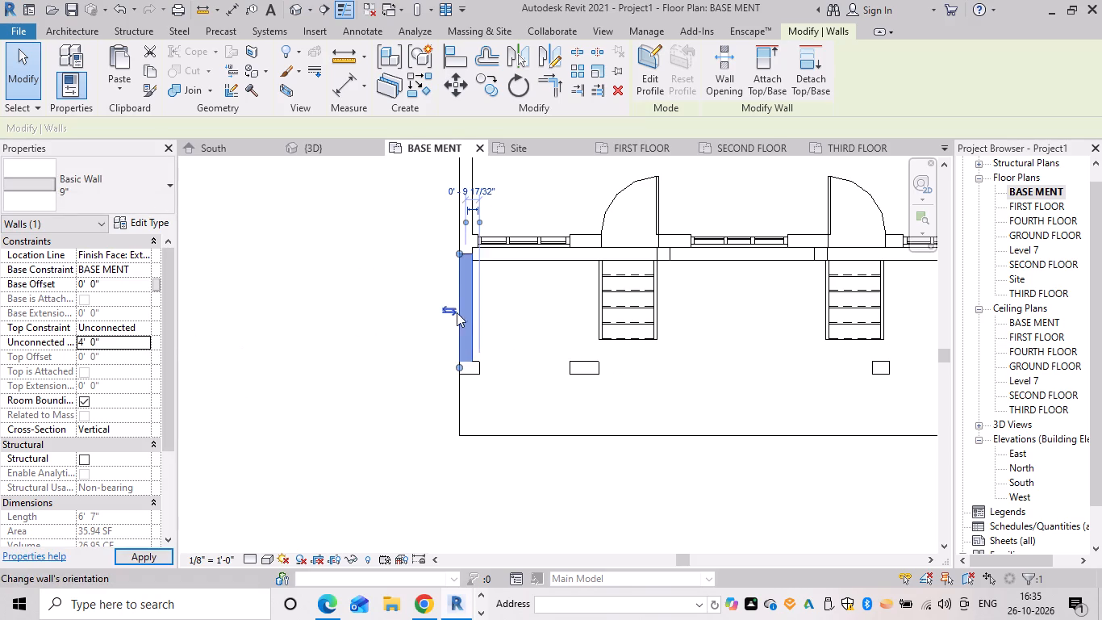
key("Escape")
Examine the front slab's side walls and short walls beside the stairs in the 3D view from both sides.
scroll(486, 363, "down", 5)
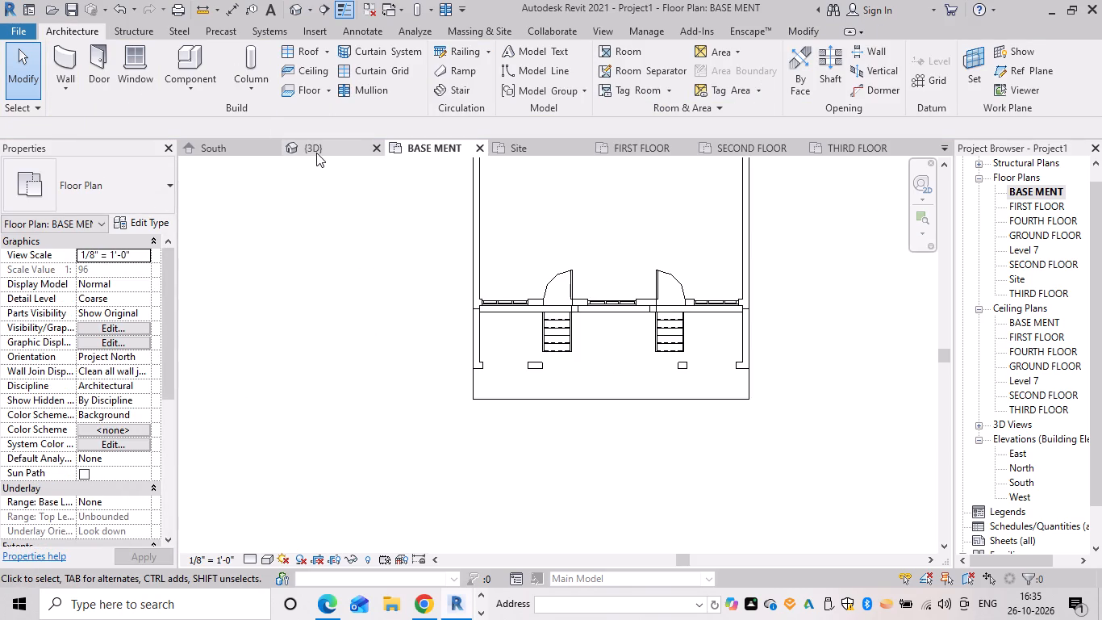
left_click(316, 153)
scroll(503, 389, "down", 1)
middle_click_drag(620, 396, 610, 394, "shift")
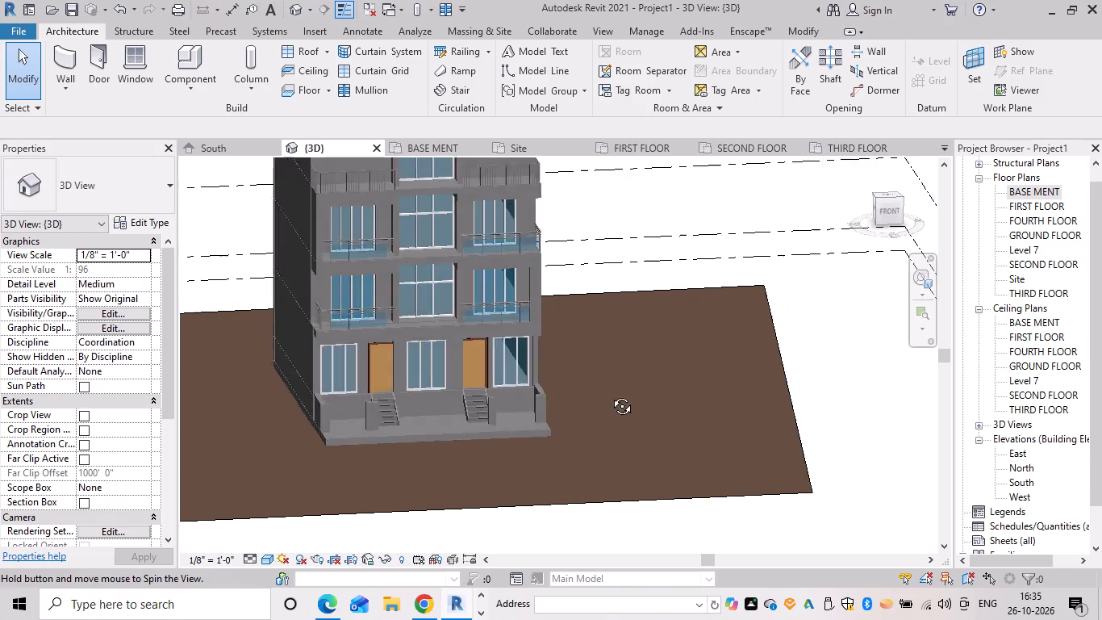
middle_click_drag(610, 394, 582, 404, "shift")
scroll(411, 403, "up", 2)
middle_click_drag(351, 451, 346, 448, "shift")
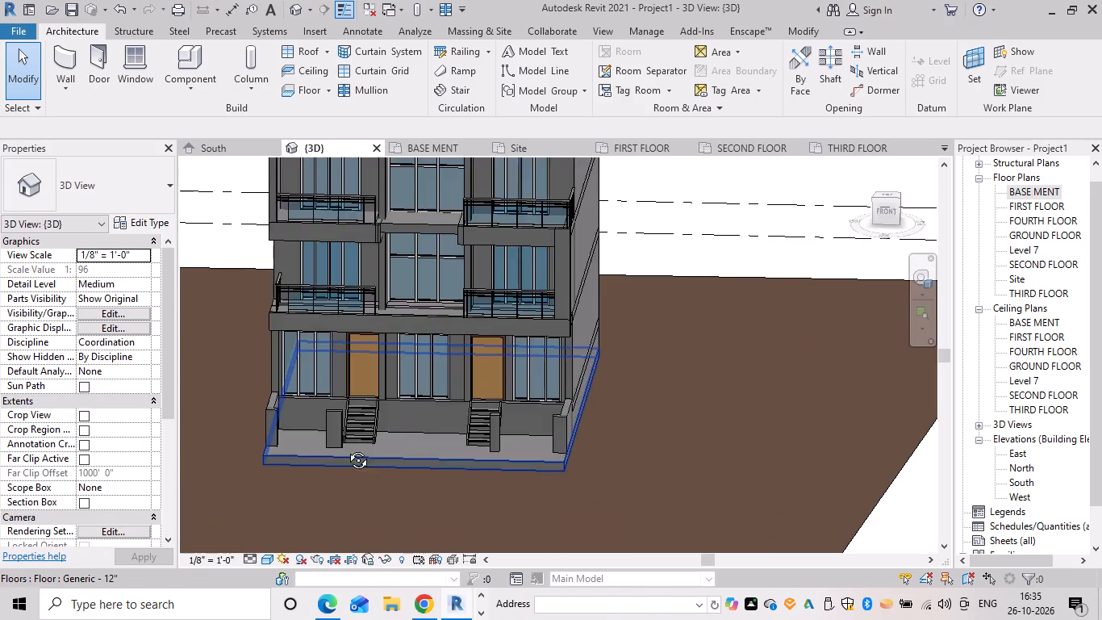
middle_click_drag(346, 448, 323, 435, "shift")
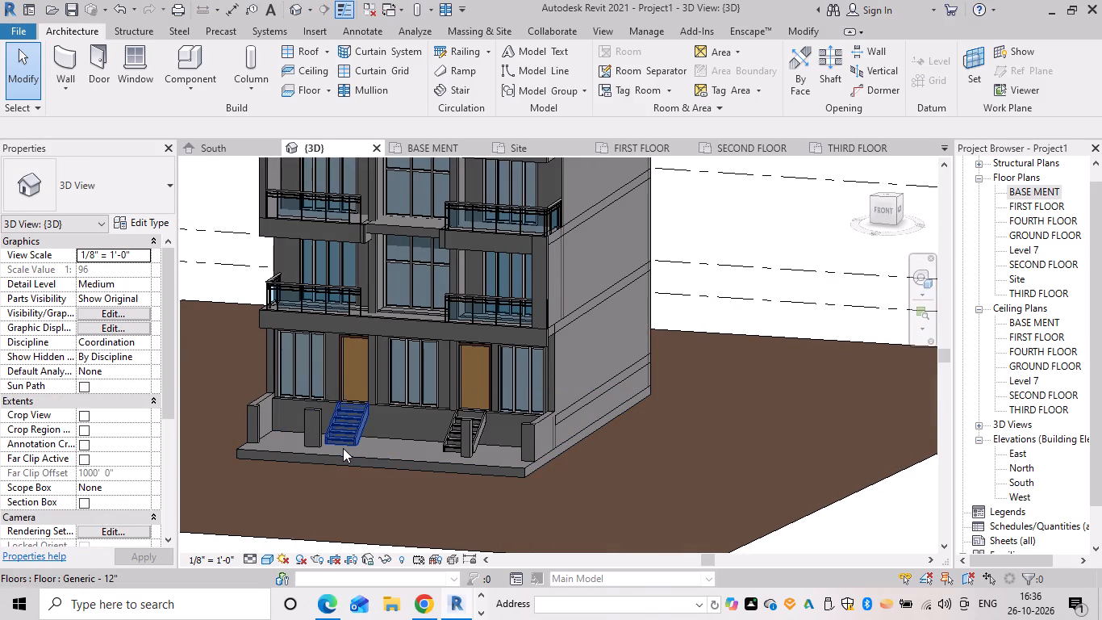
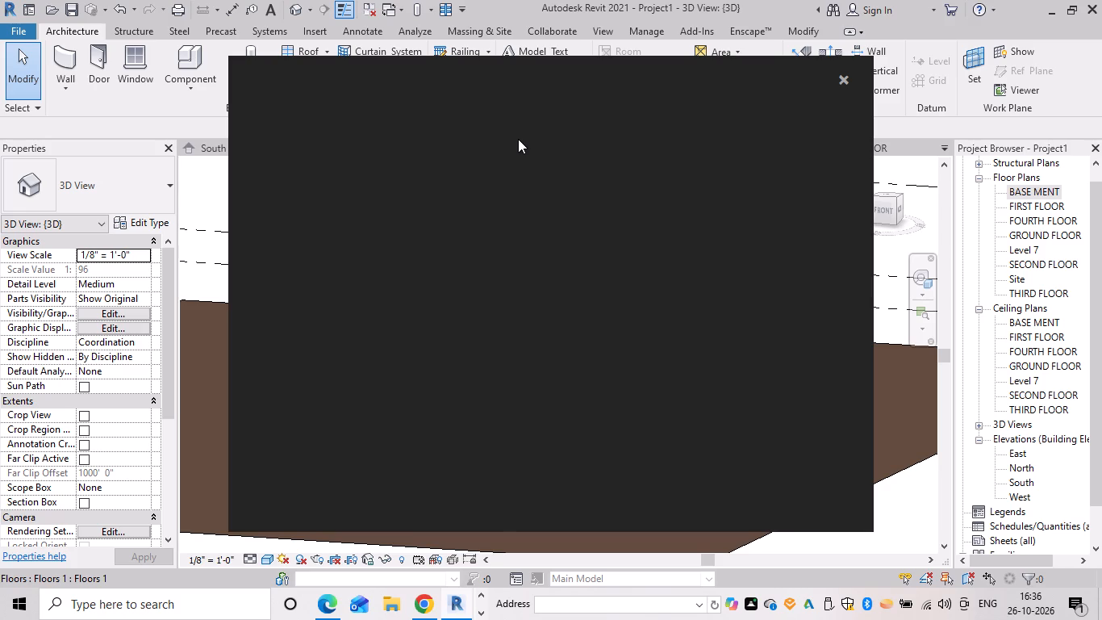
Dismiss the blank Autodesk notification card covering the 3D view.
left_click(836, 74)
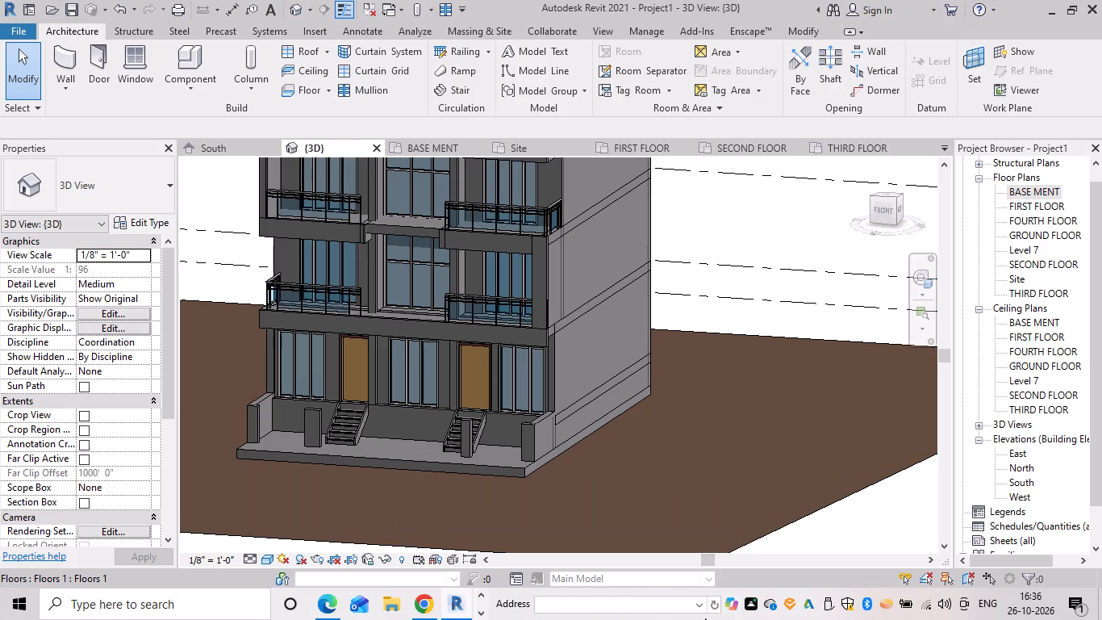
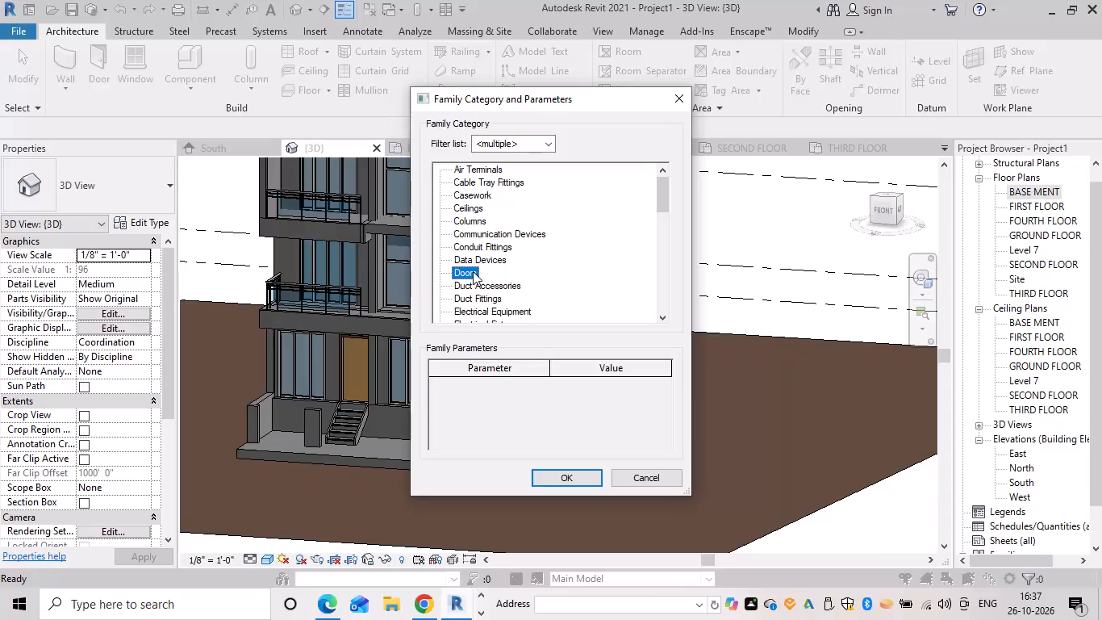
Set the in-place model's family category to Walls and accept the name Walls 1.
key("w")
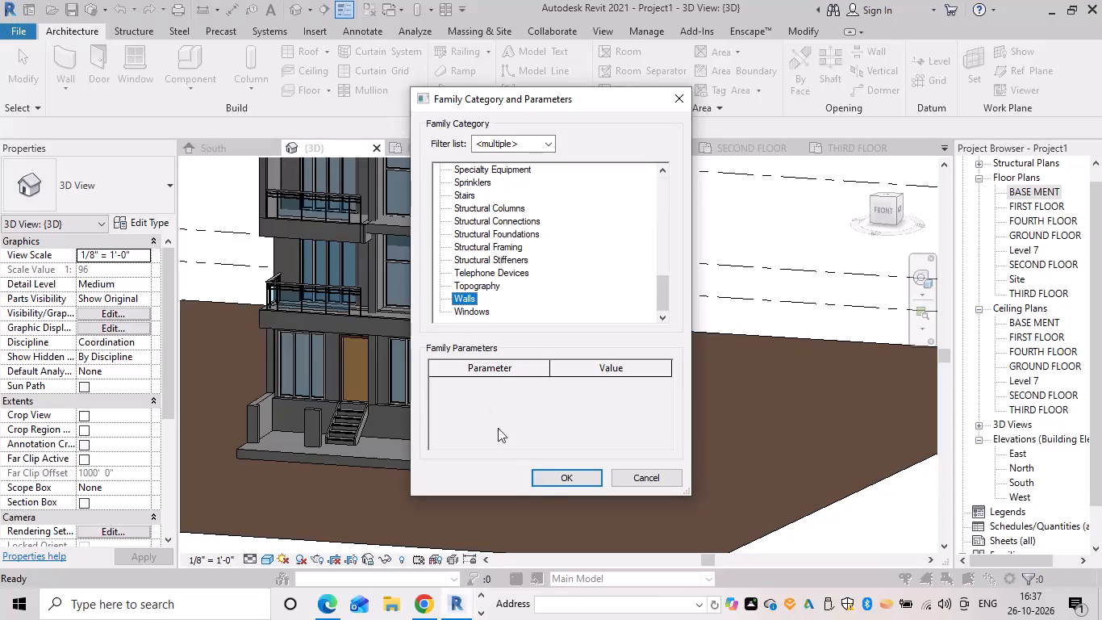
left_click(553, 482)
left_click(572, 328)
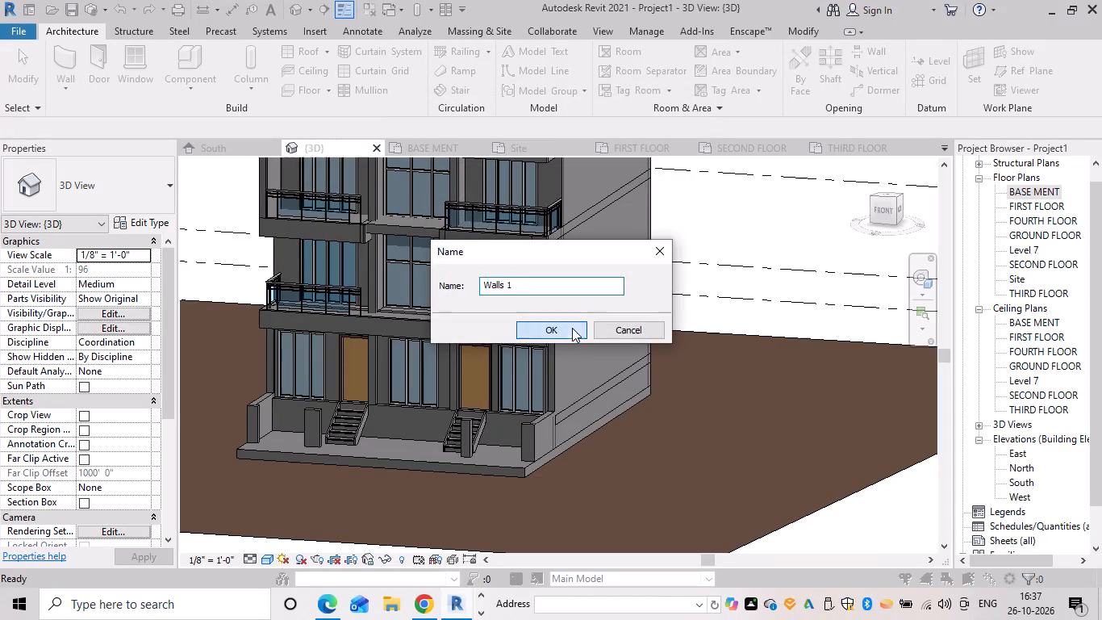
Start an Extrusion on the end face of the short front wall at the leftmost corner and sketch a rectangle about 3.5" high across it.
scroll(267, 417, "up", 5)
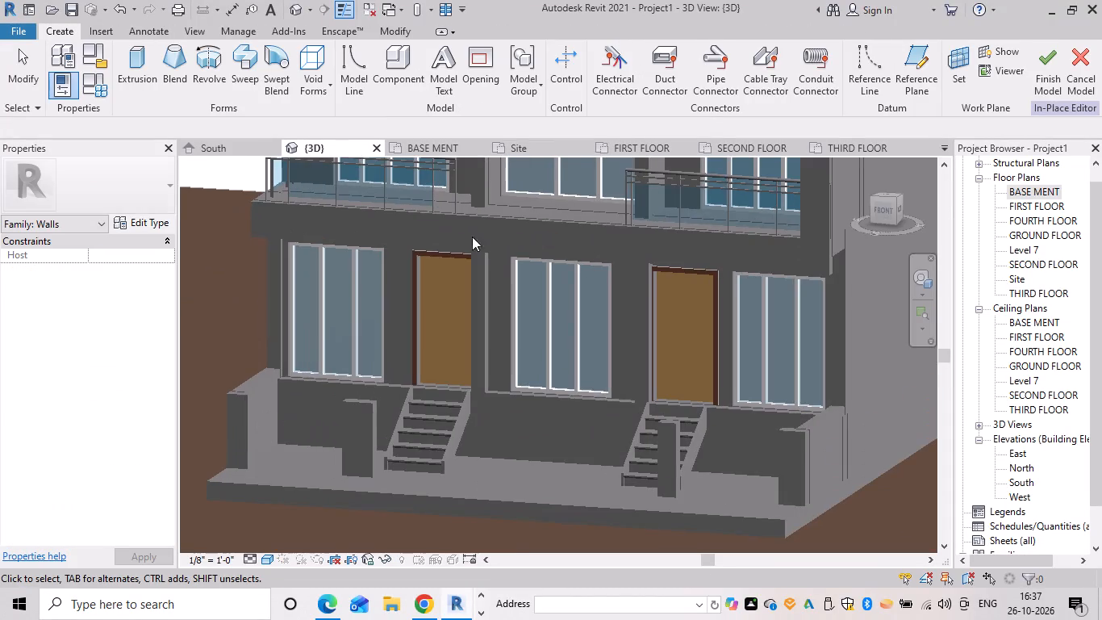
left_click(127, 66)
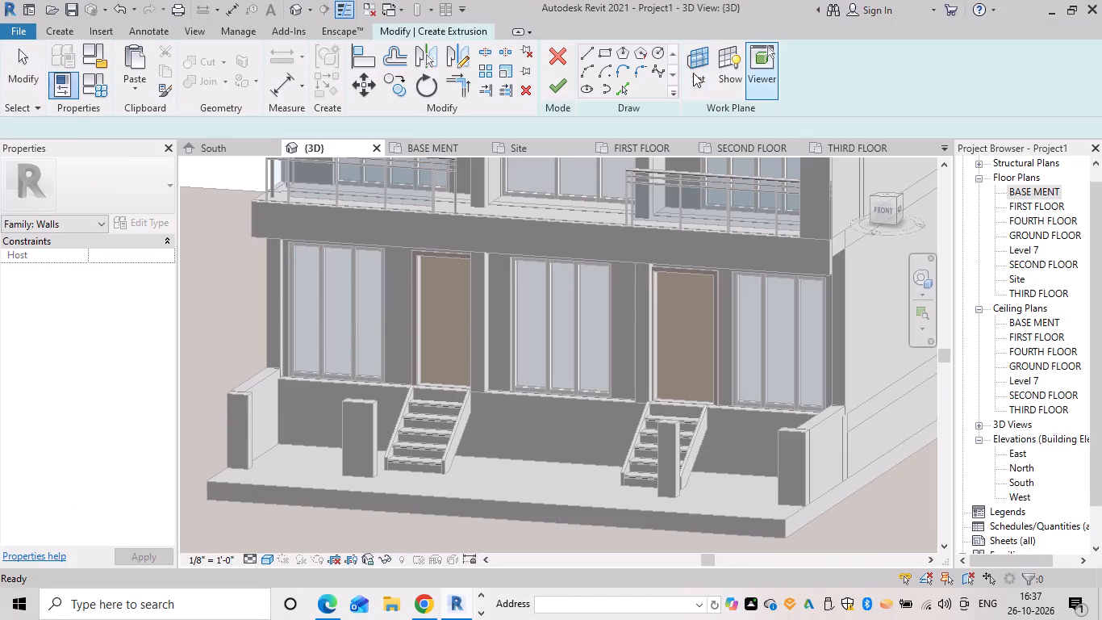
left_click(691, 70)
left_click(449, 324)
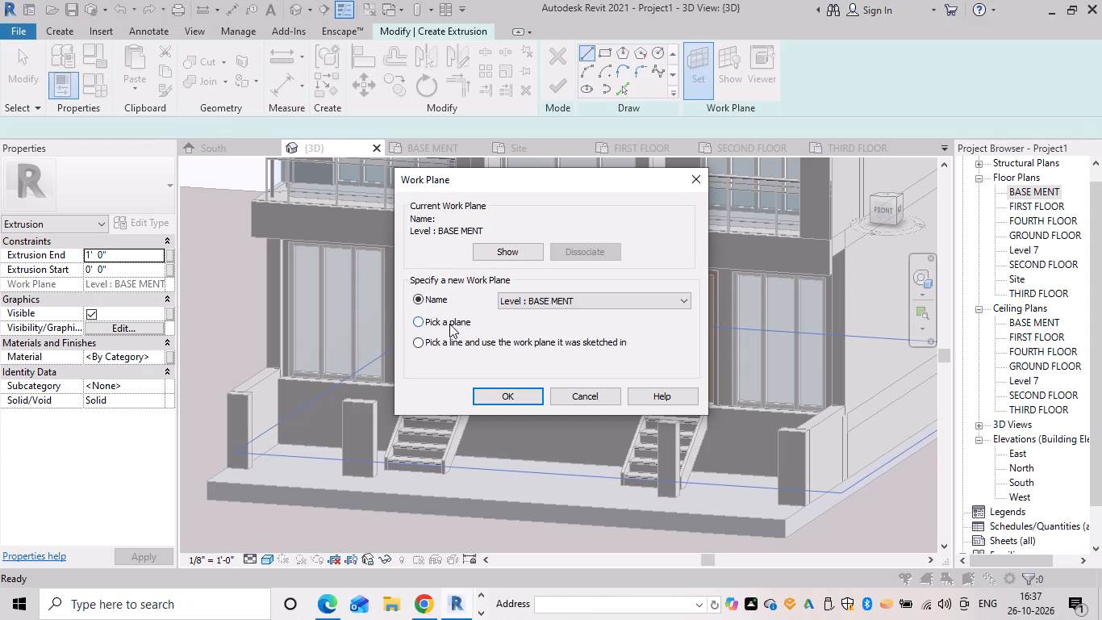
left_click(485, 388)
scroll(267, 418, "up", 4)
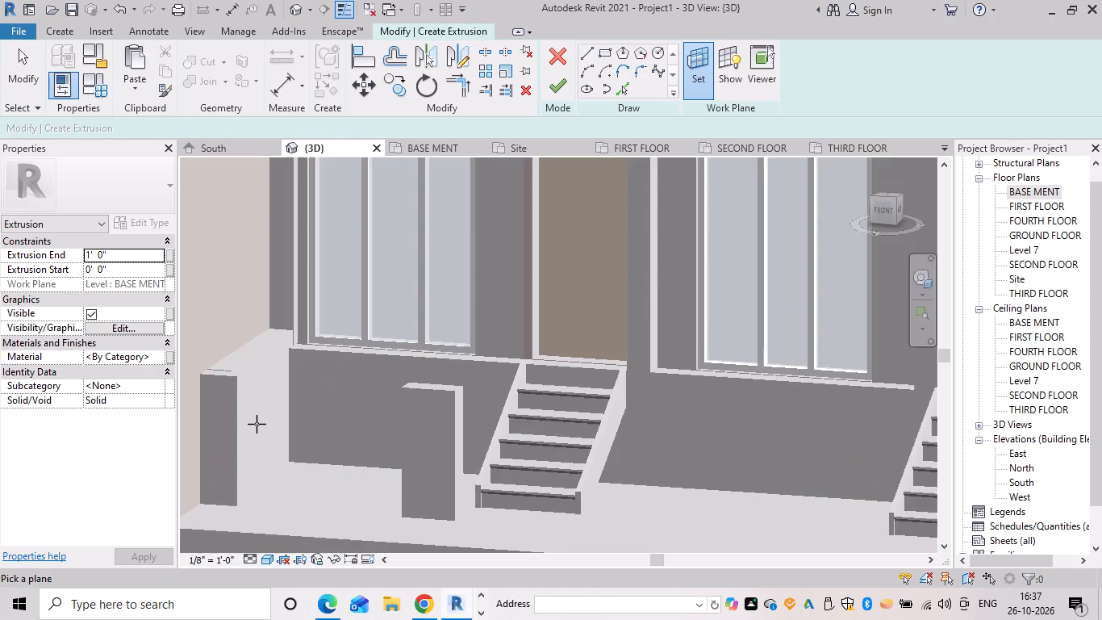
scroll(240, 398, "up", 5)
left_click(240, 398)
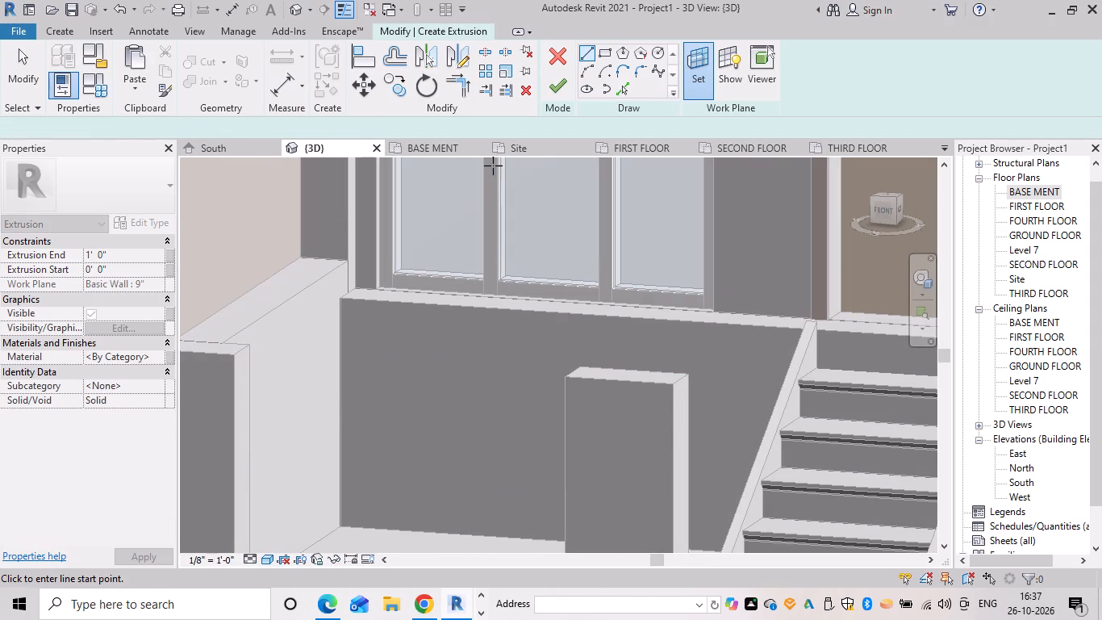
left_click(607, 51)
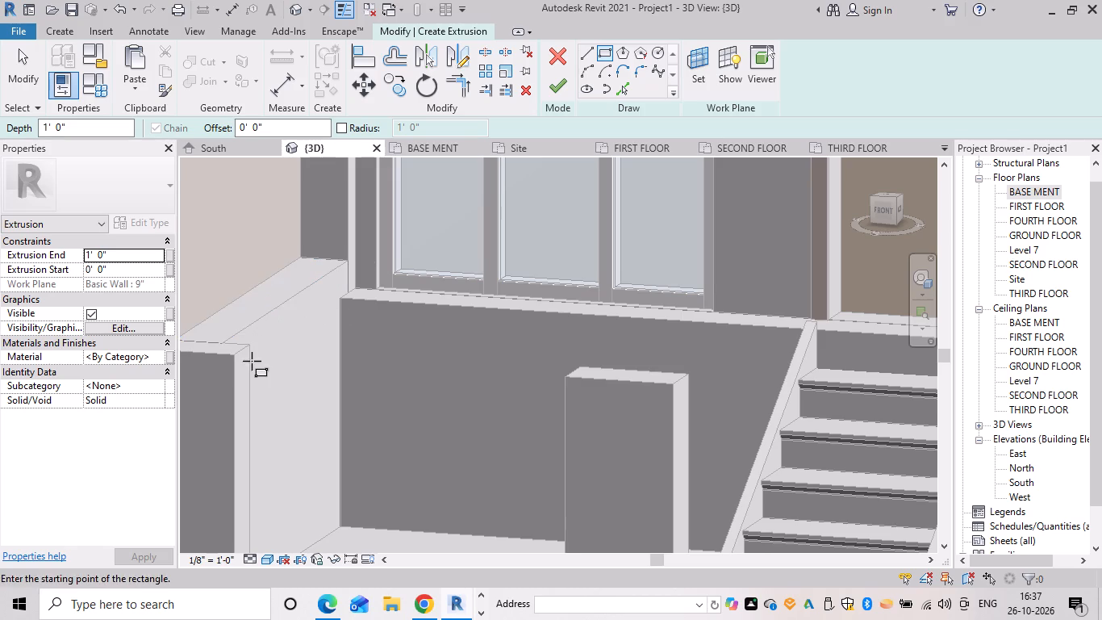
scroll(221, 396, "up", 3)
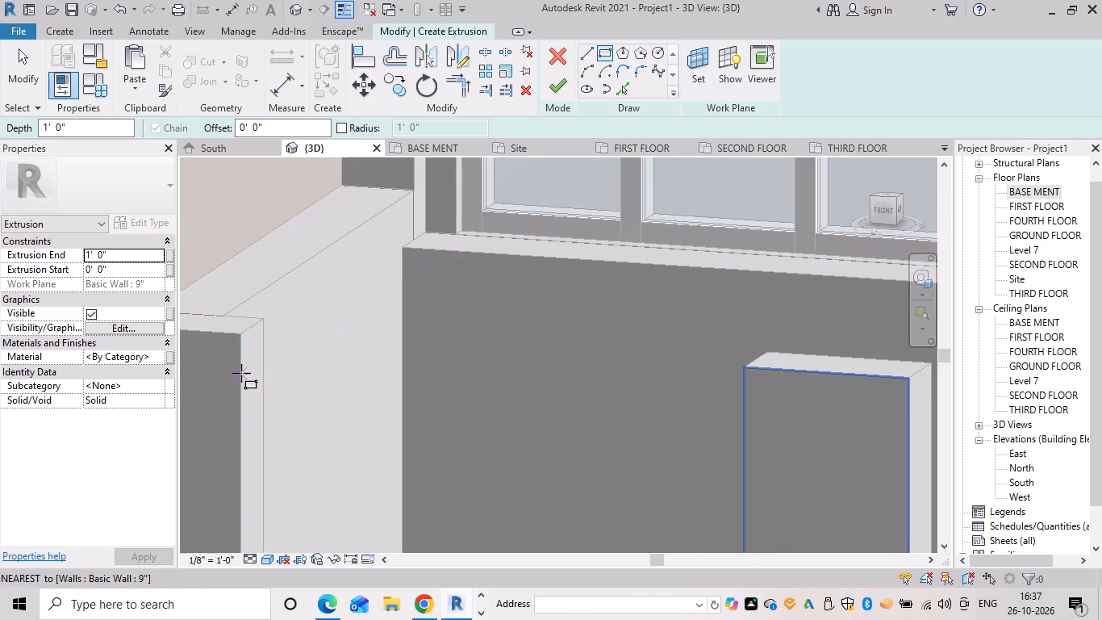
left_click(241, 373)
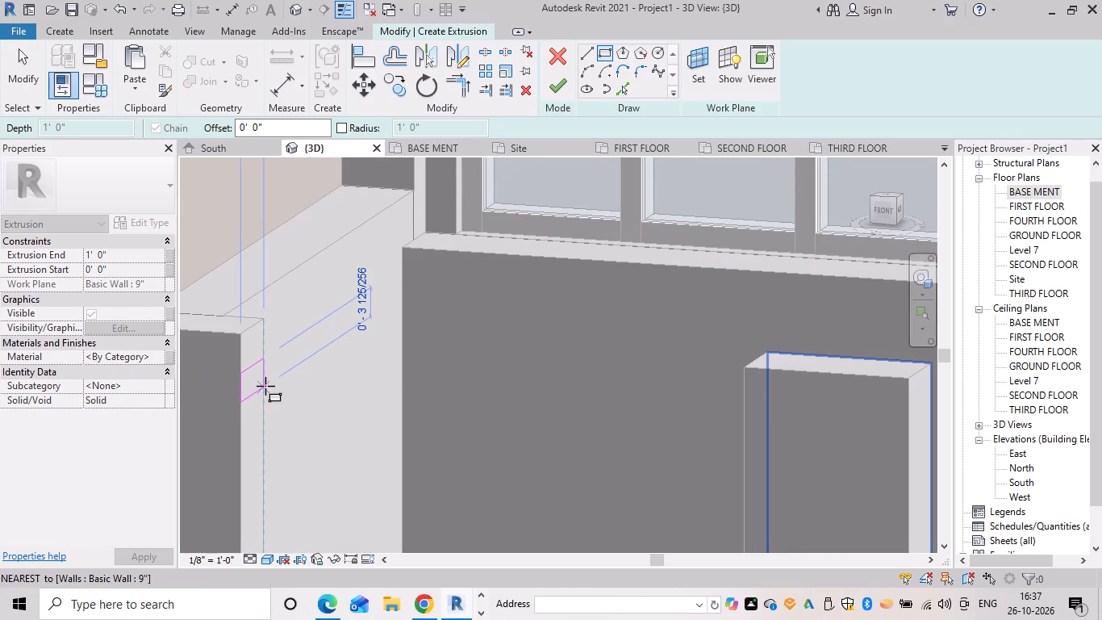
left_click(265, 386)
Copy the sketched rectangle straight down the same wall end, leaving a gap below the original.
left_click(385, 82)
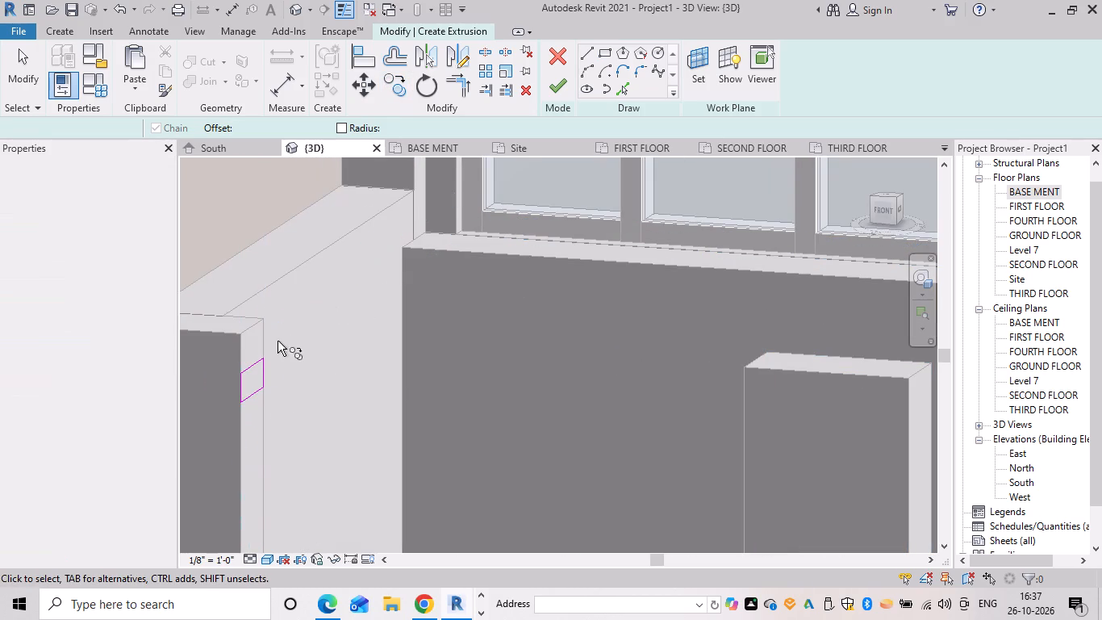
left_click_drag(277, 417, 215, 318)
key("space")
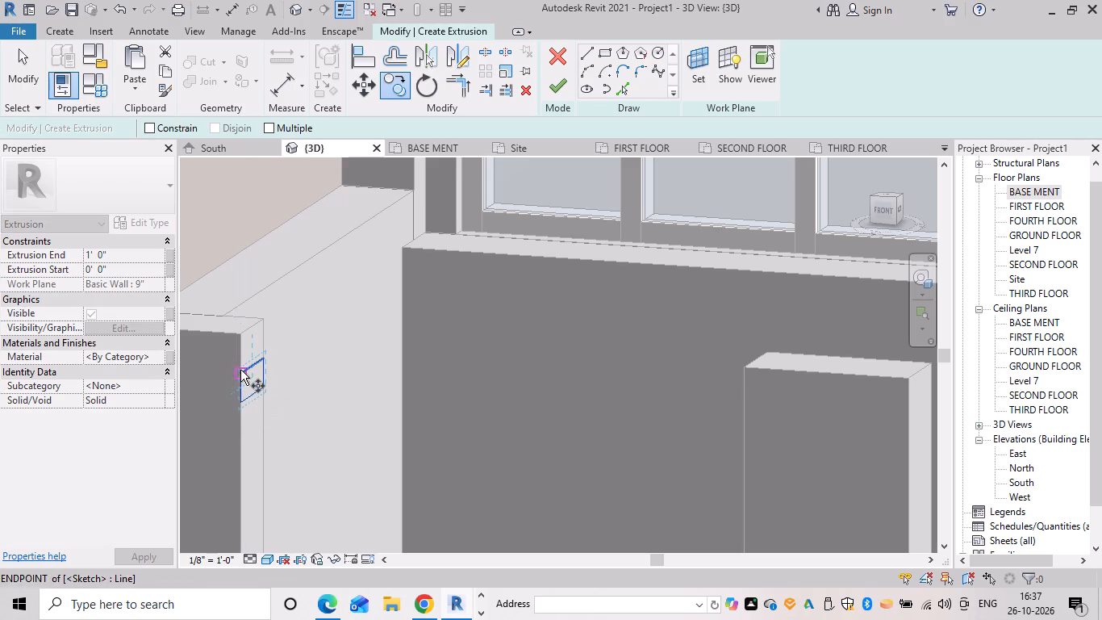
left_click(240, 370)
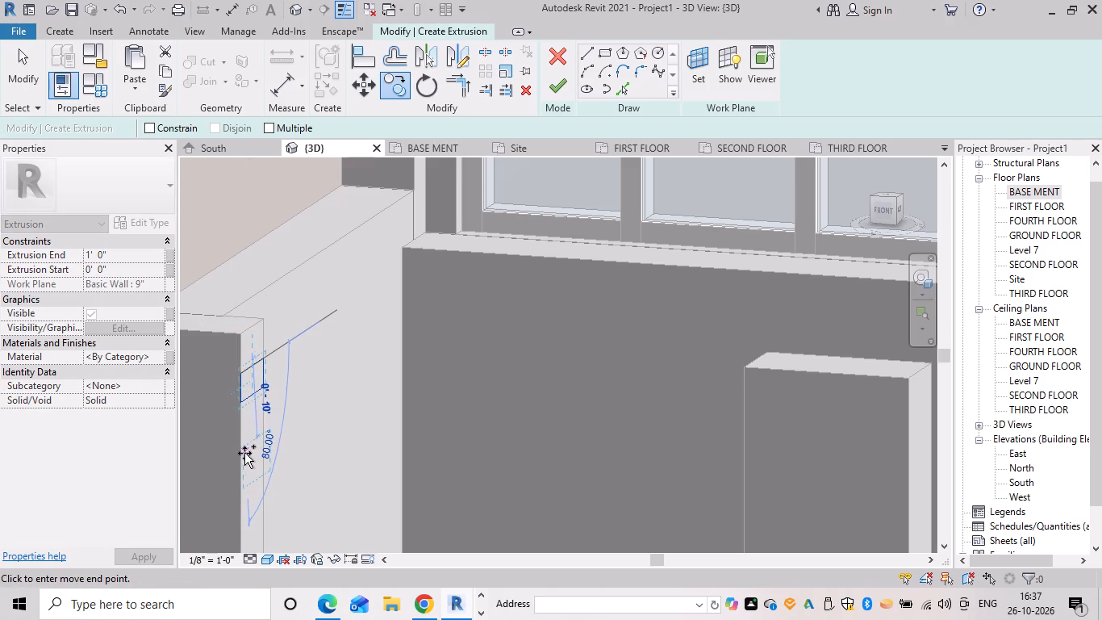
middle_click_drag(246, 447, 260, 354)
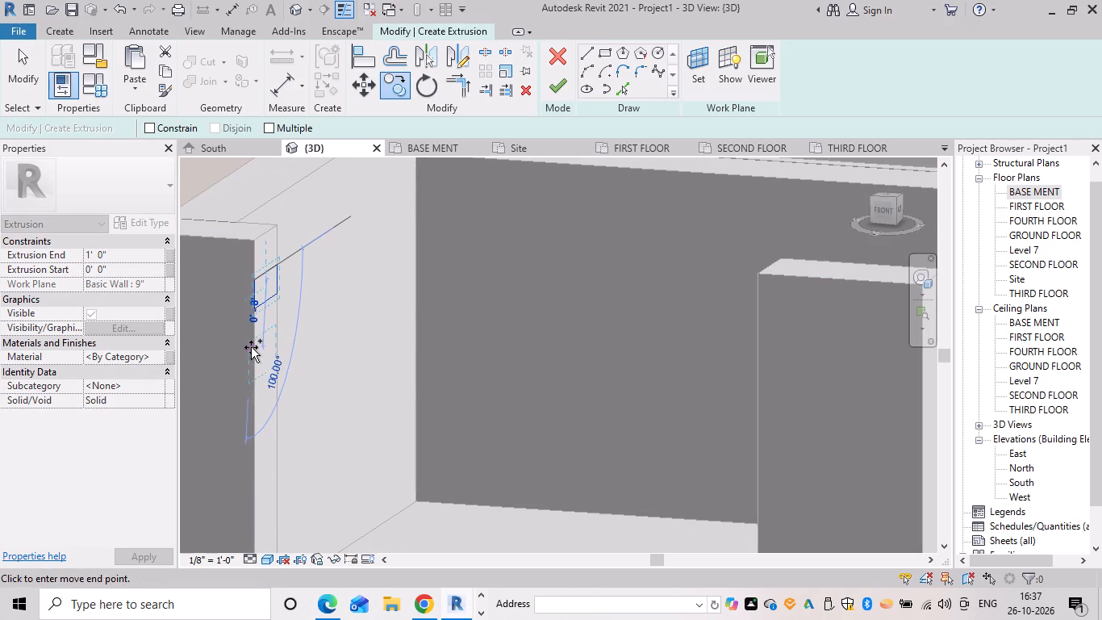
left_click(256, 339)
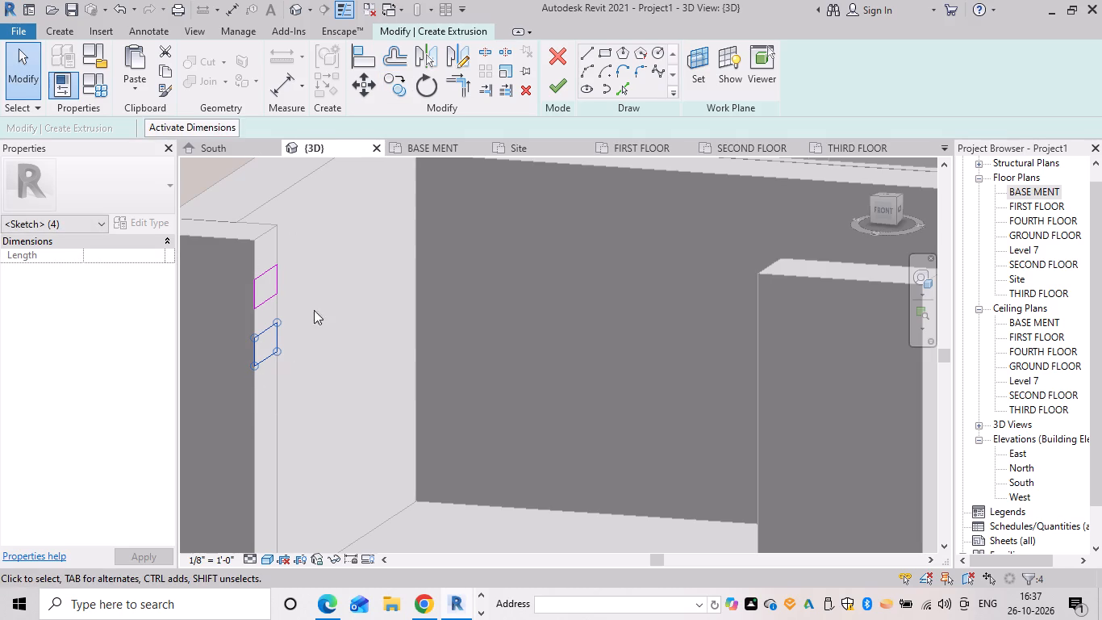
Copy both rectangles further down the wall end with the Constrain and Multiple options enabled, keeping the spacing even.
key("Escape")
left_click(396, 94)
left_click_drag(313, 417, 250, 304)
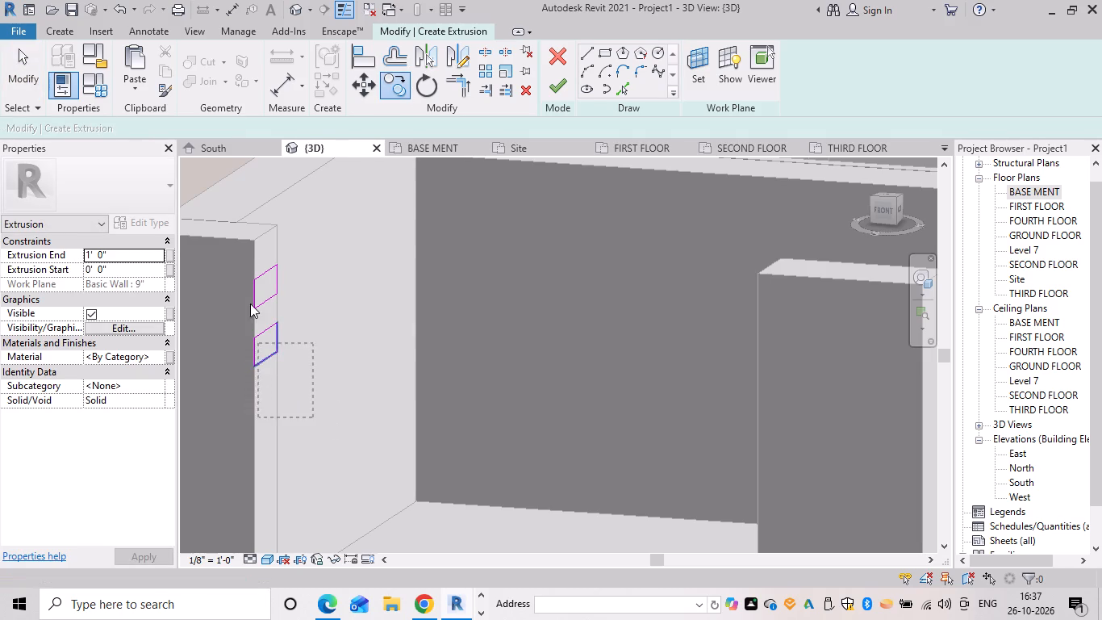
left_click_drag(250, 304, 252, 245)
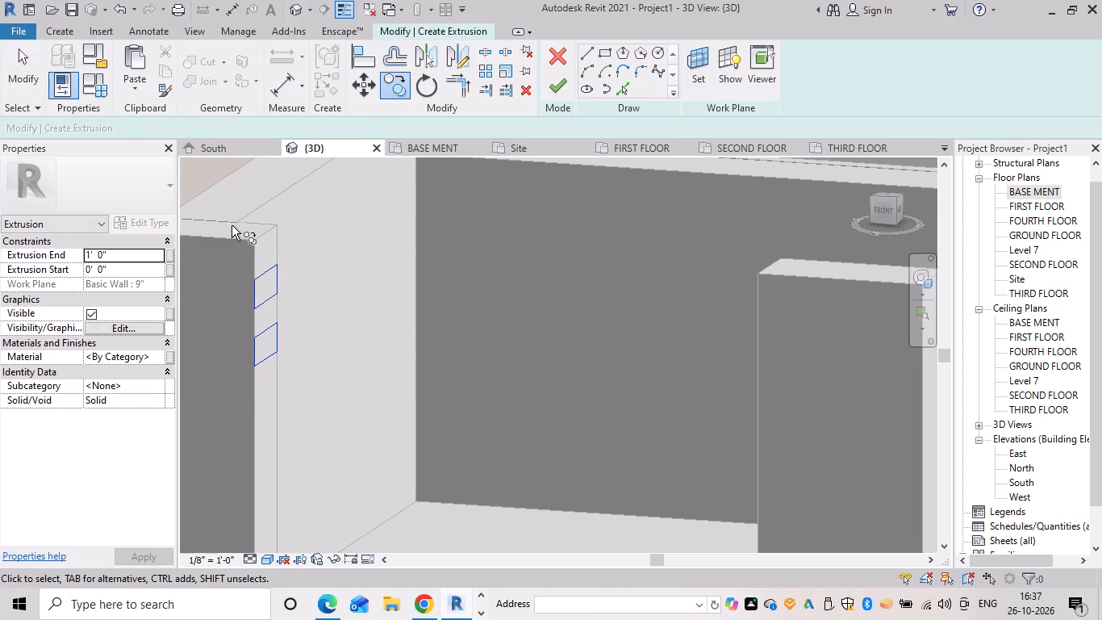
key("space")
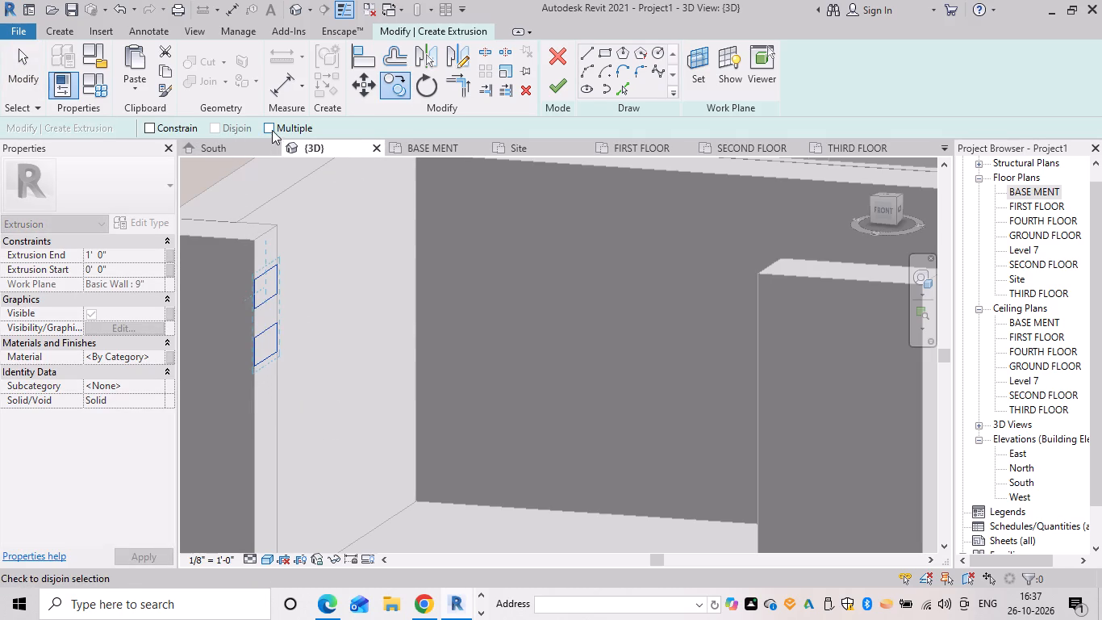
left_click(272, 128)
left_click(151, 130)
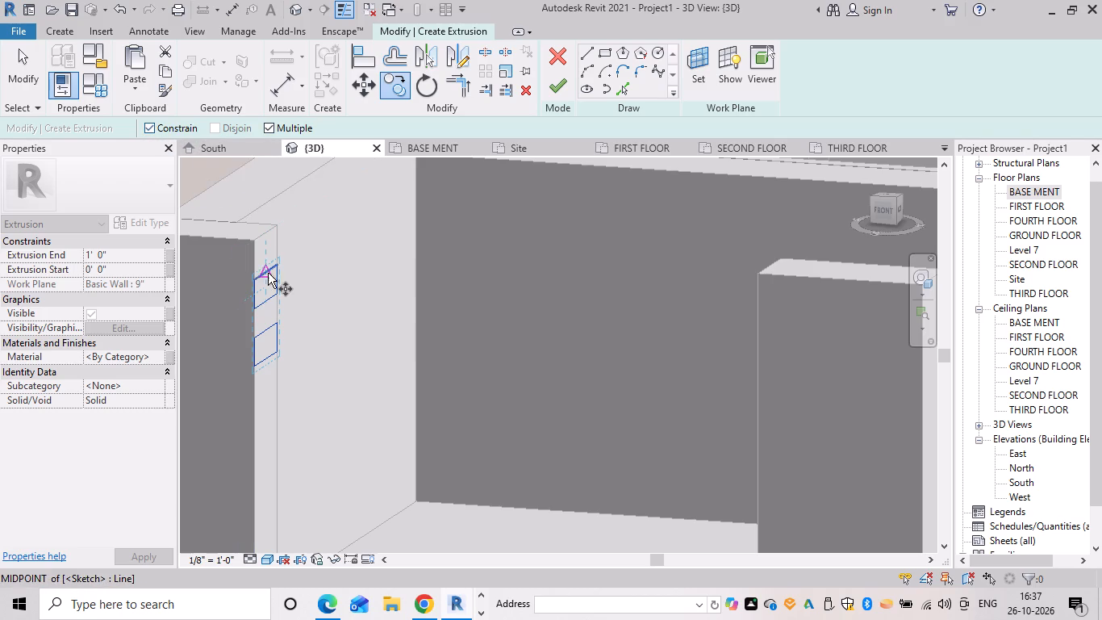
left_click(255, 394)
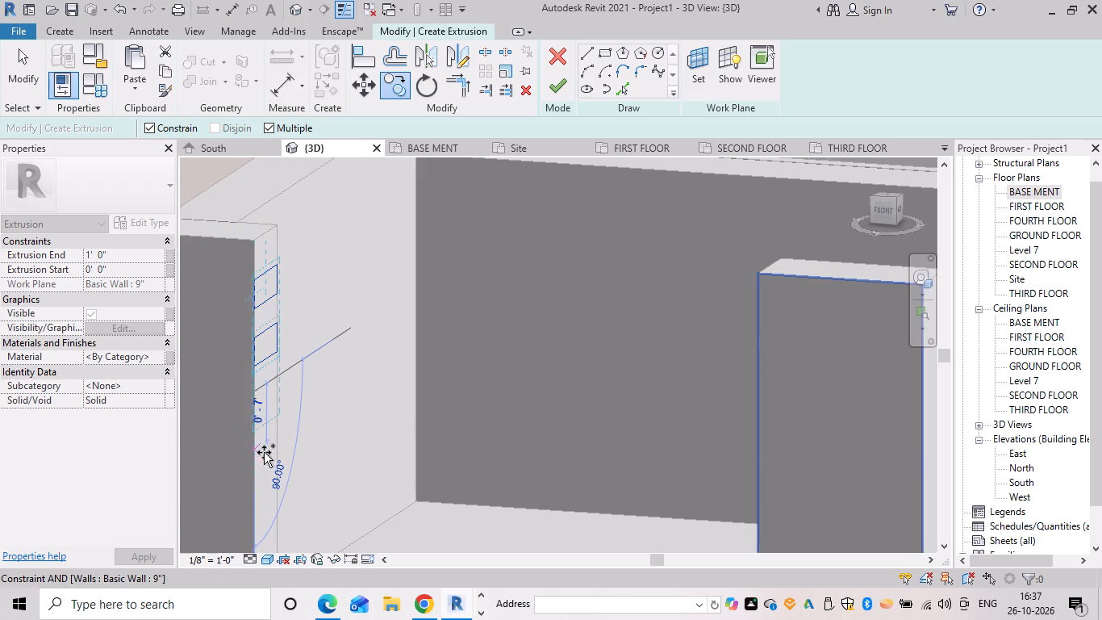
left_click(276, 486)
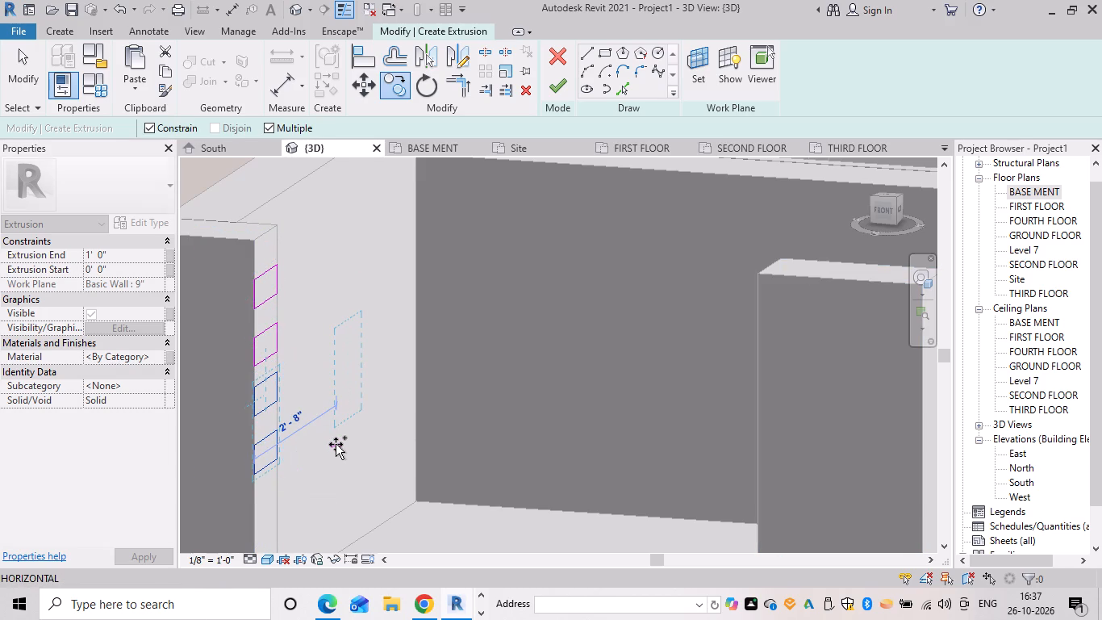
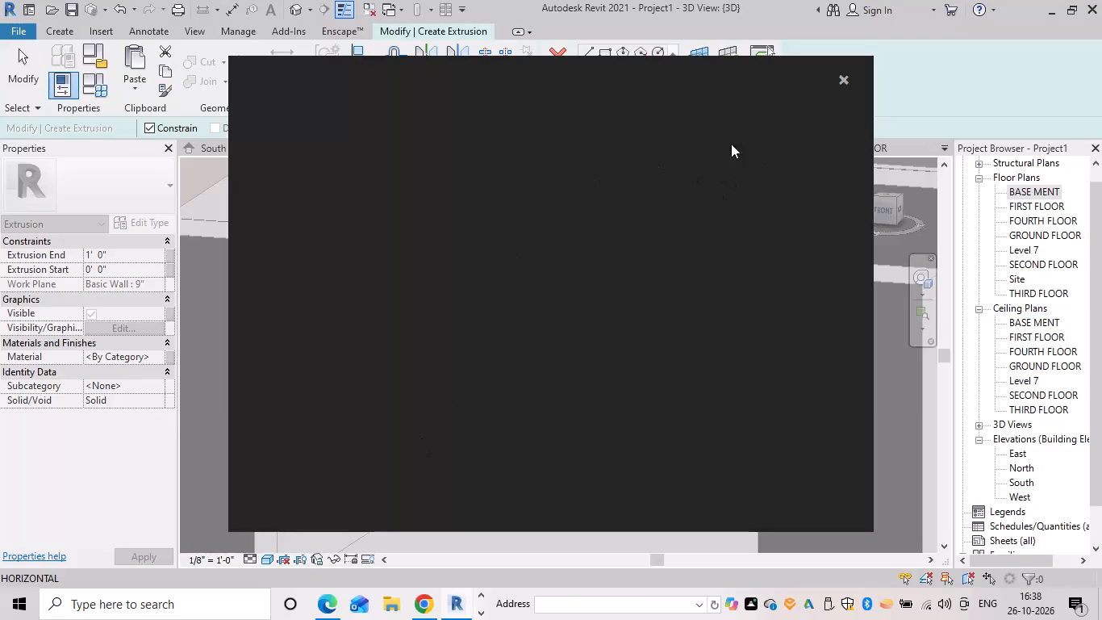
Place another copy of the two rectangles further down the wall end and finish copying.
left_click(841, 76)
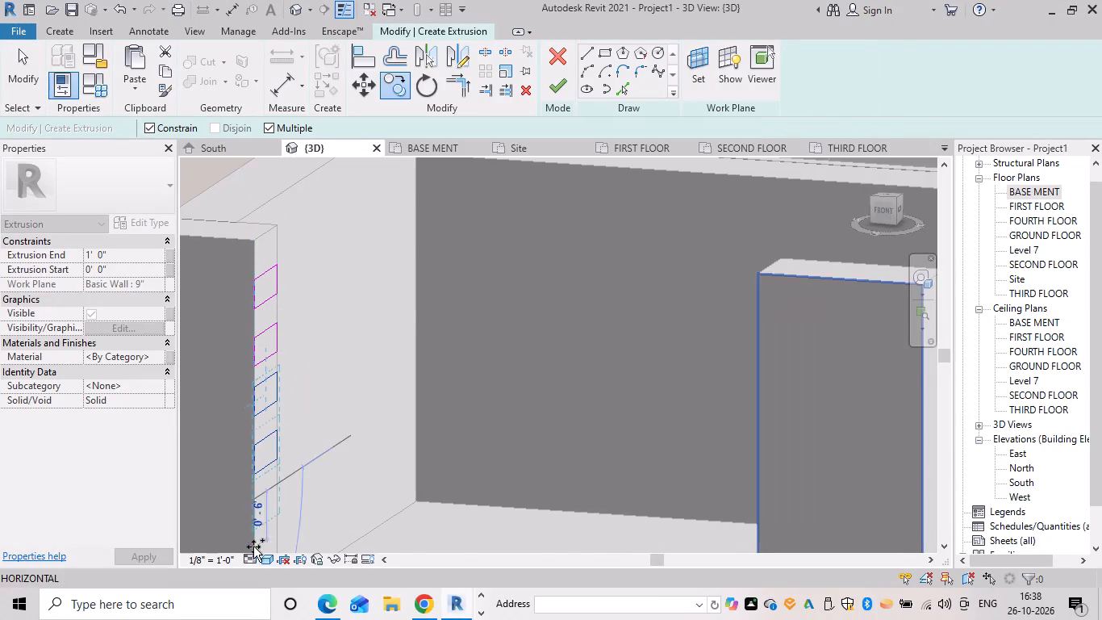
middle_click_drag(303, 425, 294, 261)
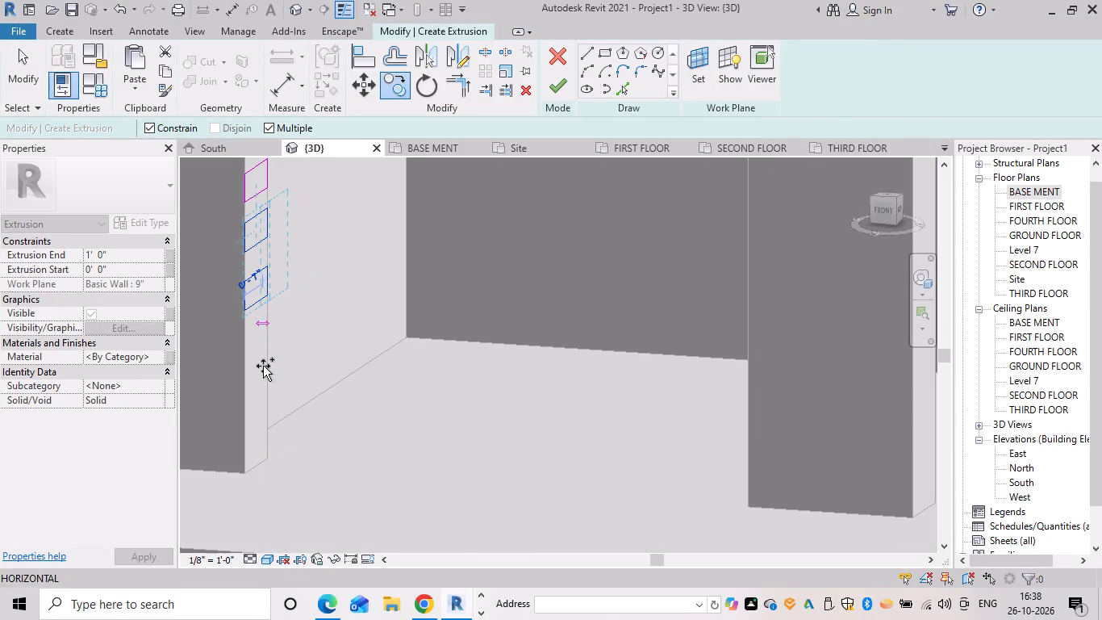
scroll(257, 428, "up", 4)
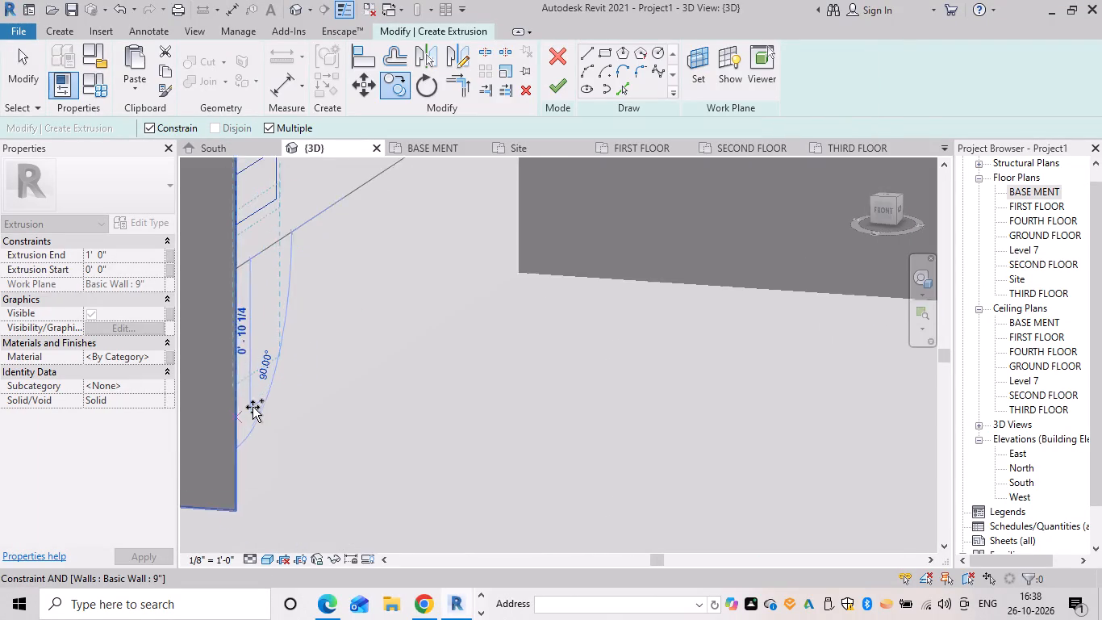
scroll(253, 407, "up", 2)
scroll(261, 427, "down", 2)
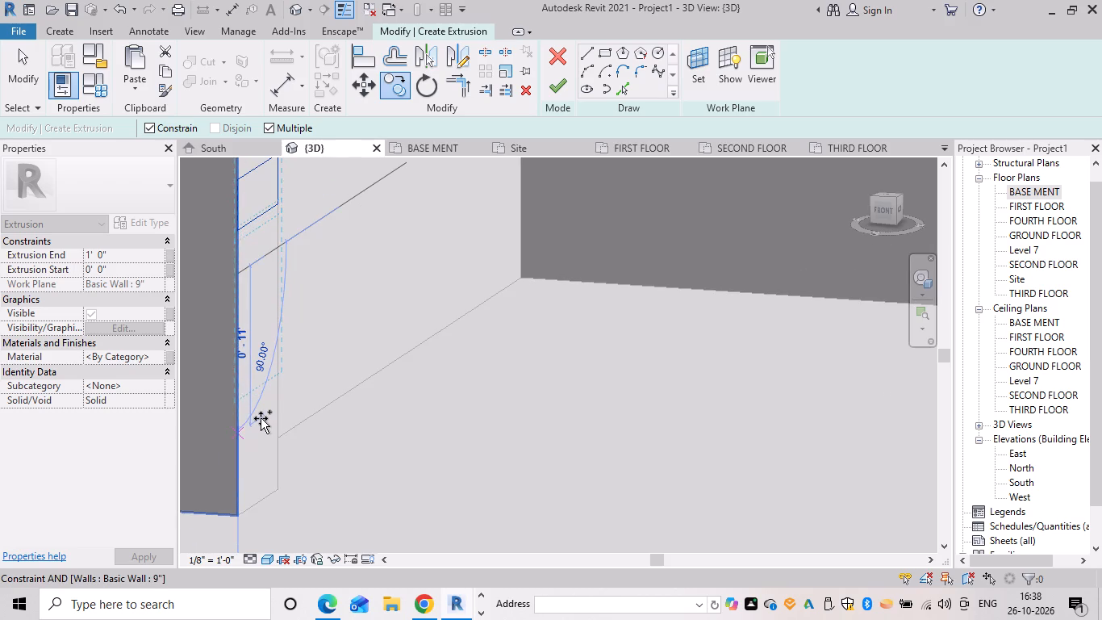
left_click(256, 429)
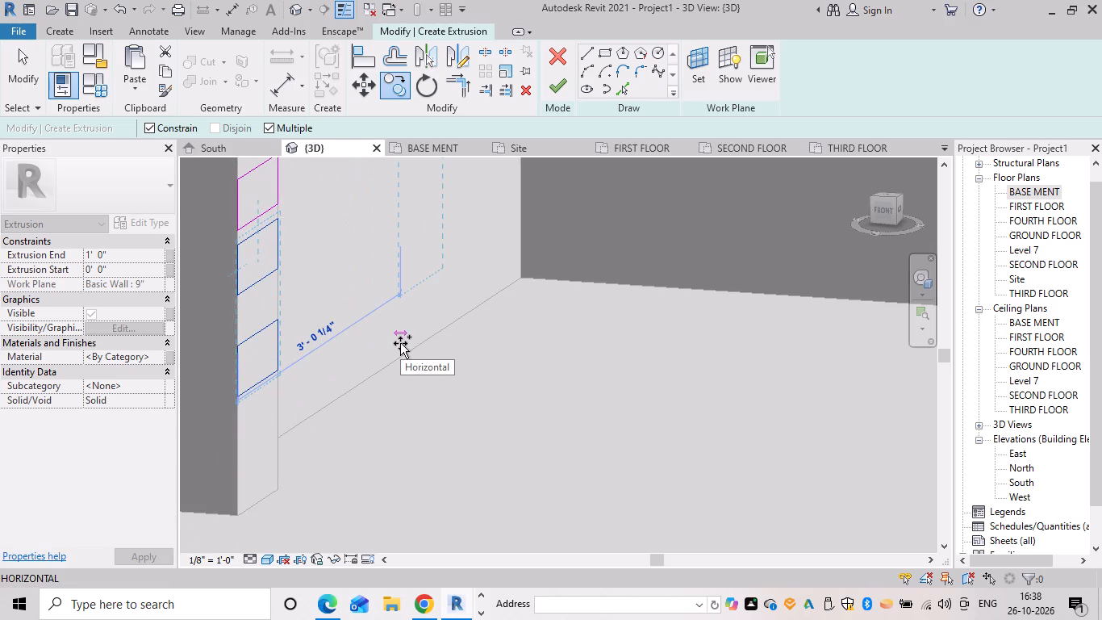
key("Escape")
key("Escape")
key("Escape")
key("Escape")
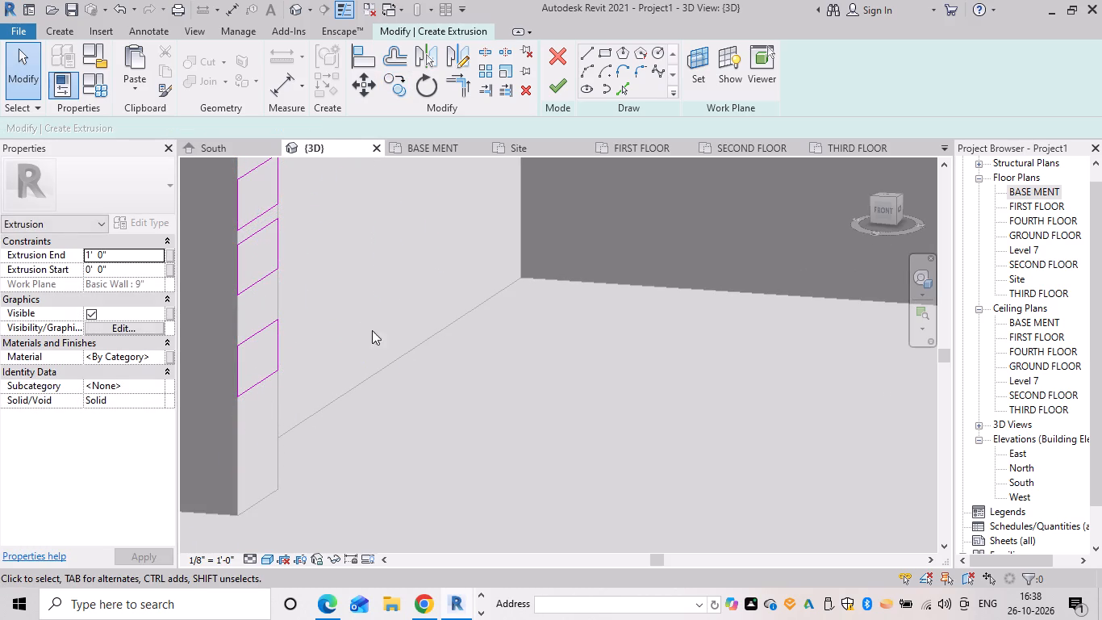
Nudge the two lowest rectangles down the wall end to even out the gaps and finish the extrusion sketch.
left_click_drag(329, 492, 222, 232)
key("Down")
key("Down")
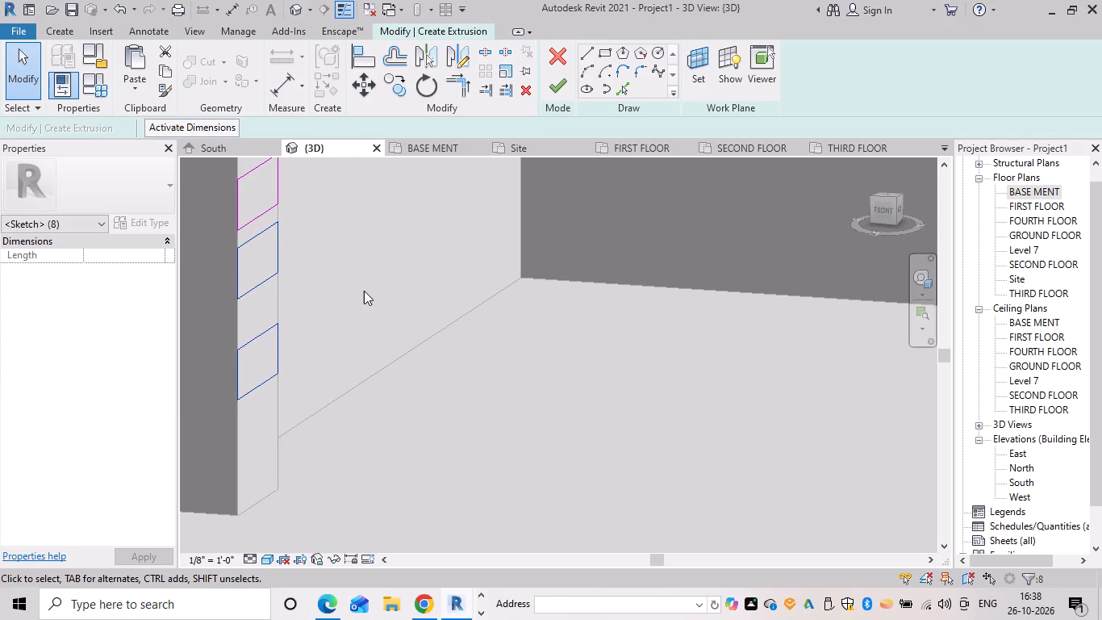
key("Down")
key("Down")
key("Down")
key("Down")
key("Down")
key("Down")
key("Down")
key("Down")
key("Down")
key("Down")
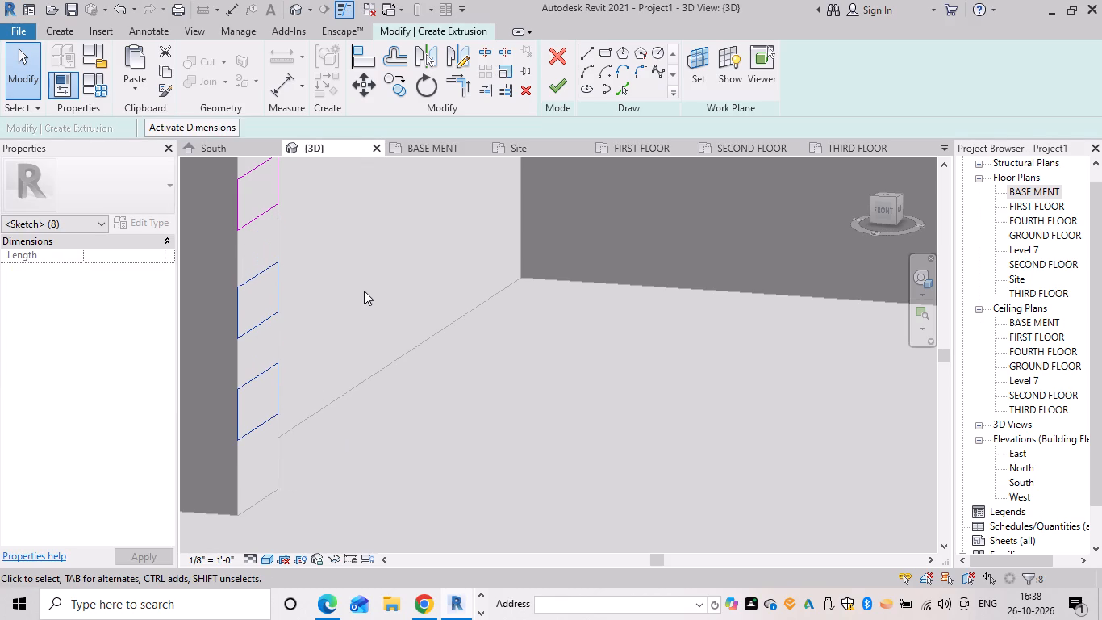
left_click(552, 85)
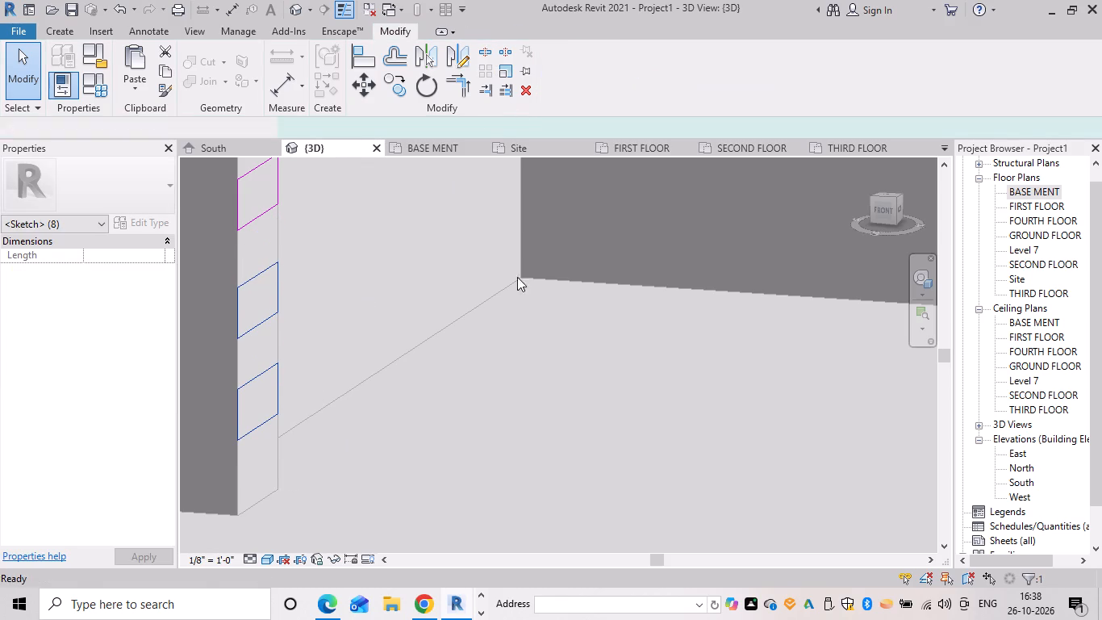
Stretch the extruded rails along the building front to the far end wall, to a depth of about 30'.
scroll(469, 468, "down", 7)
scroll(613, 425, "down", 2)
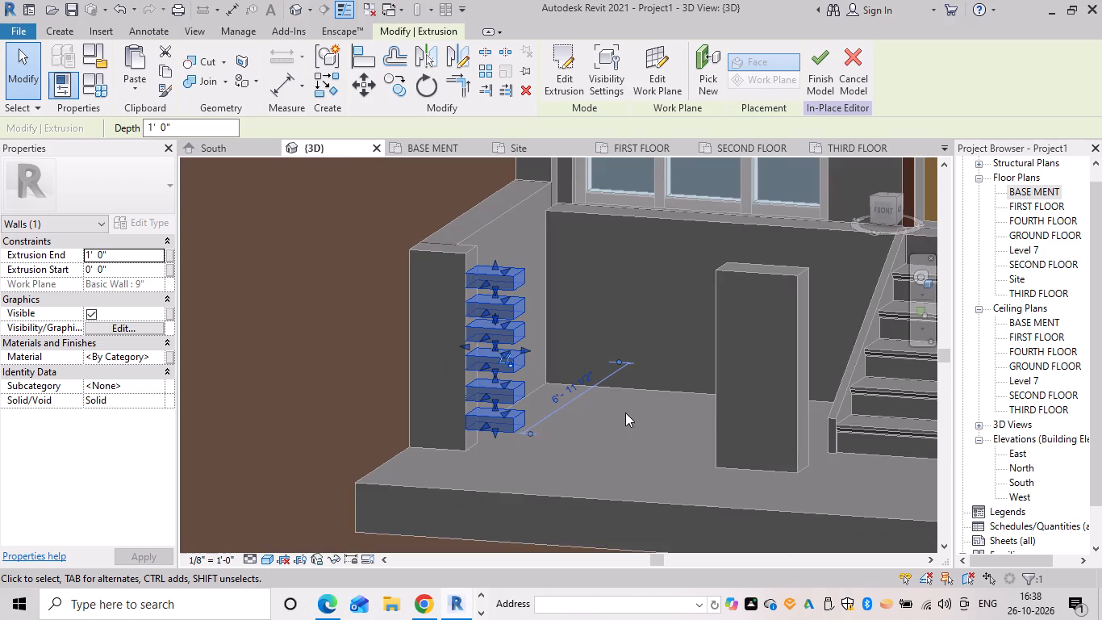
middle_click_drag(625, 411, 674, 377, "shift")
scroll(677, 382, "down", 4)
middle_click_drag(661, 379, 627, 364)
middle_click_drag(634, 369, 618, 362, "shift")
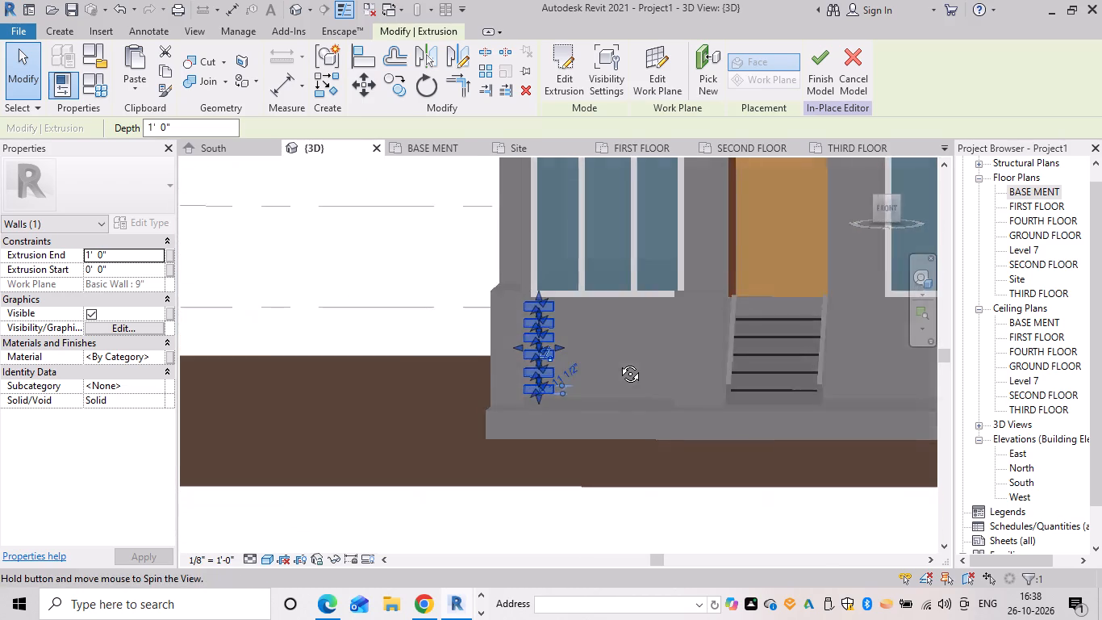
middle_click_drag(618, 362, 624, 366, "shift")
scroll(659, 390, "down", 2)
middle_click_drag(659, 390, 582, 310)
scroll(754, 369, "down", 4)
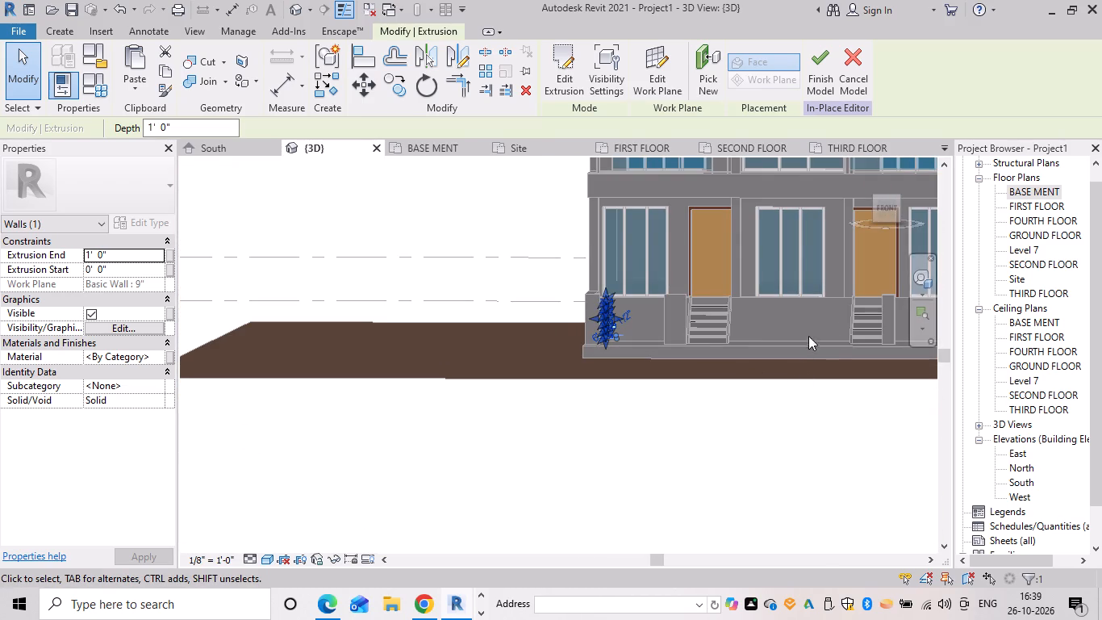
left_click(887, 211)
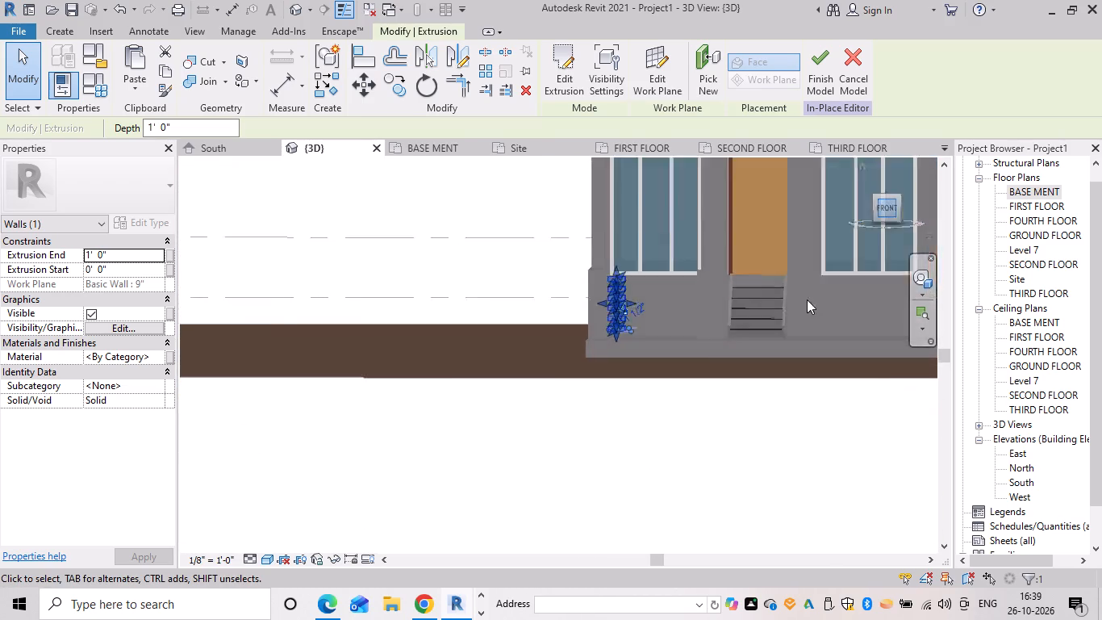
scroll(772, 354, "down", 4)
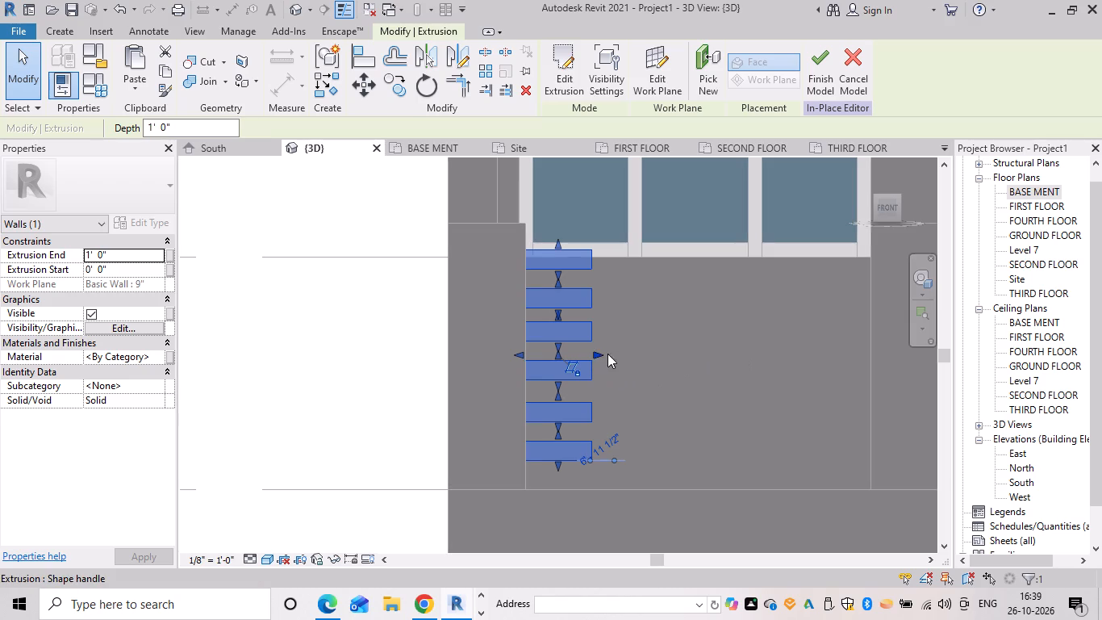
left_click_drag(600, 353, 798, 383)
scroll(800, 385, "down", 3)
middle_click_drag(800, 385, 373, 148)
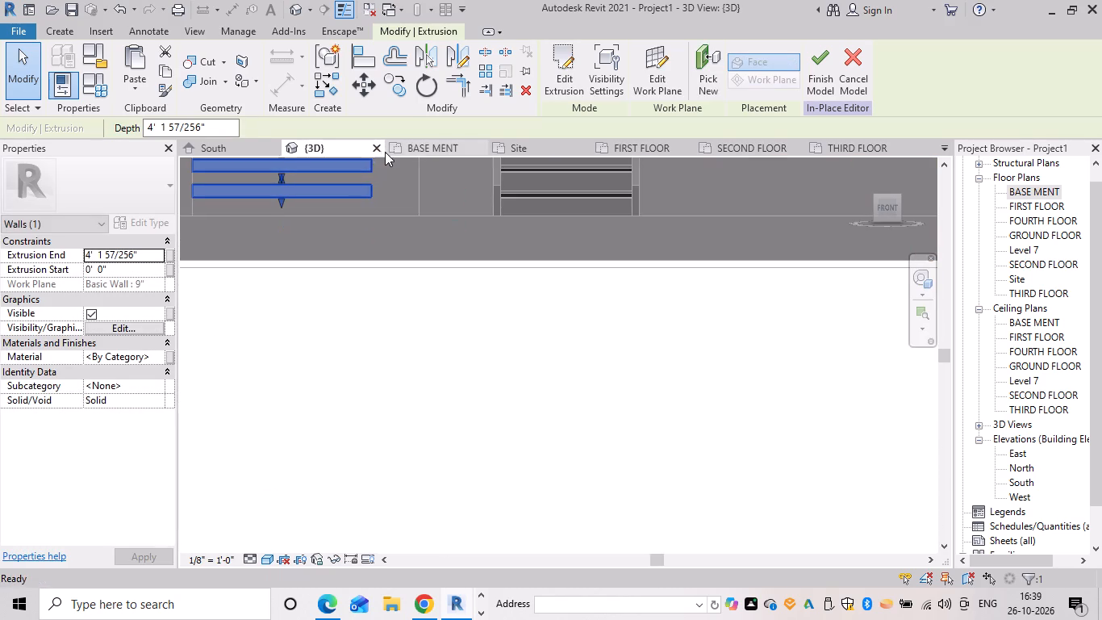
scroll(394, 182, "down", 3)
middle_click_drag(395, 183, 386, 347)
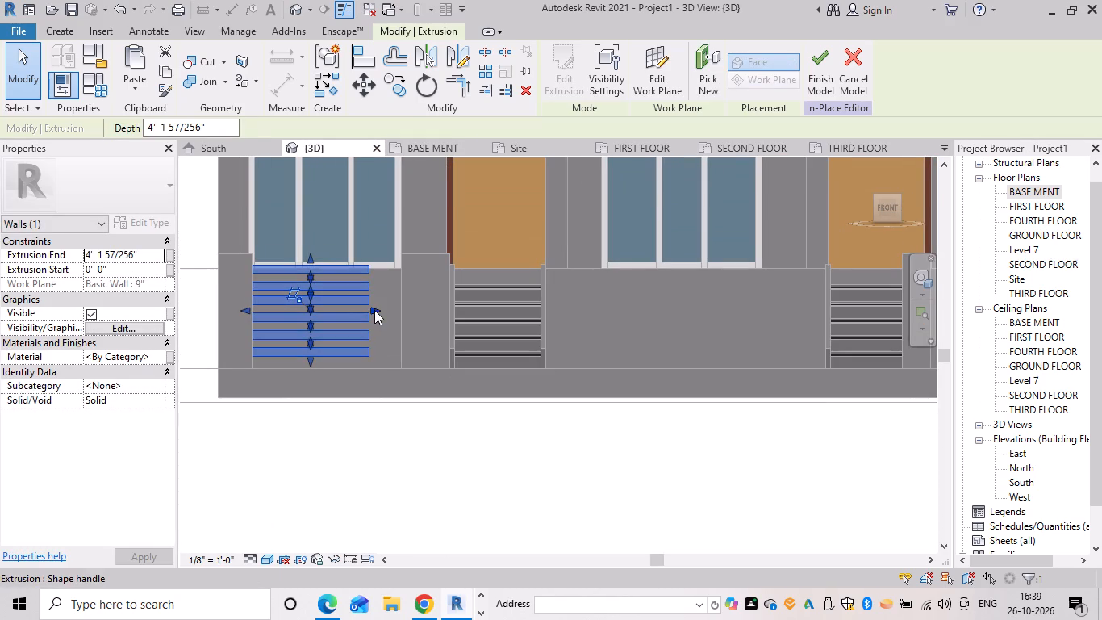
left_click_drag(374, 308, 641, 337)
scroll(645, 342, "down", 3)
middle_click_drag(645, 339, 440, 220)
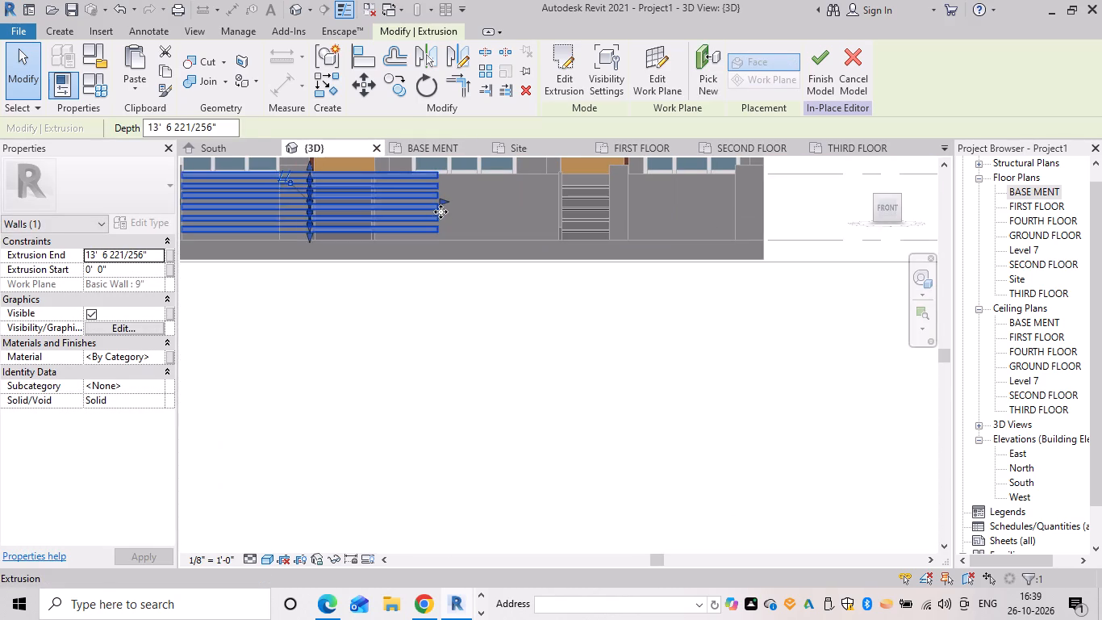
left_click_drag(441, 198, 748, 210)
left_click(797, 206)
Edit the rail extrusion's sketch and move the top rectangle's front edge 1" inward from the wall's front face.
scroll(798, 206, "down", 5)
middle_click_drag(798, 206, 795, 213, "shift")
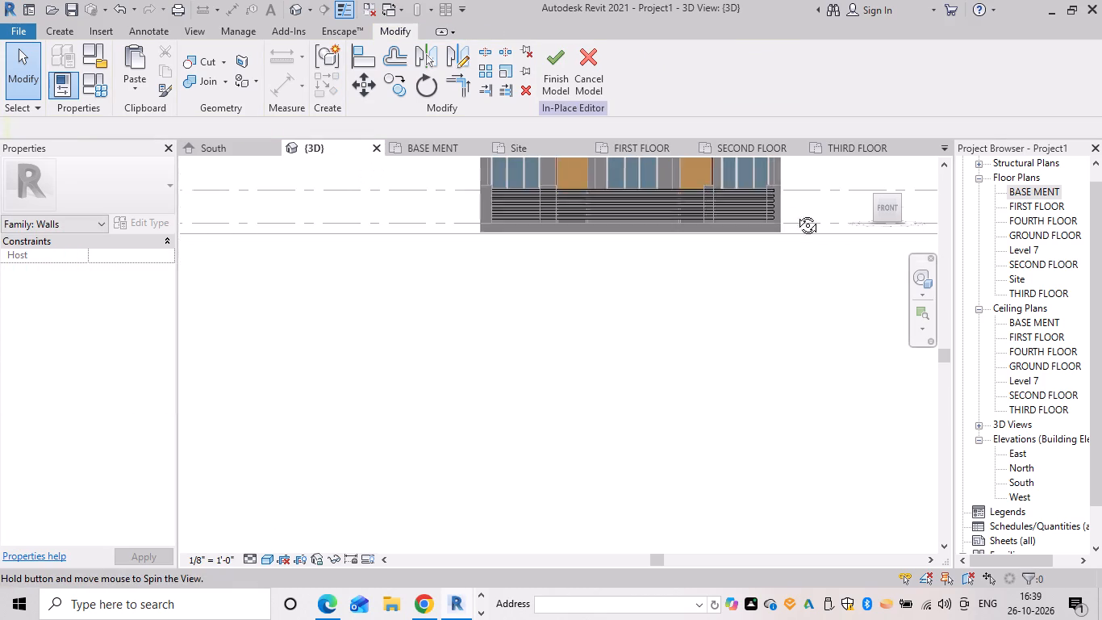
middle_click_drag(795, 213, 760, 303, "shift")
middle_click_drag(721, 283, 691, 306, "shift")
scroll(498, 250, "up", 6)
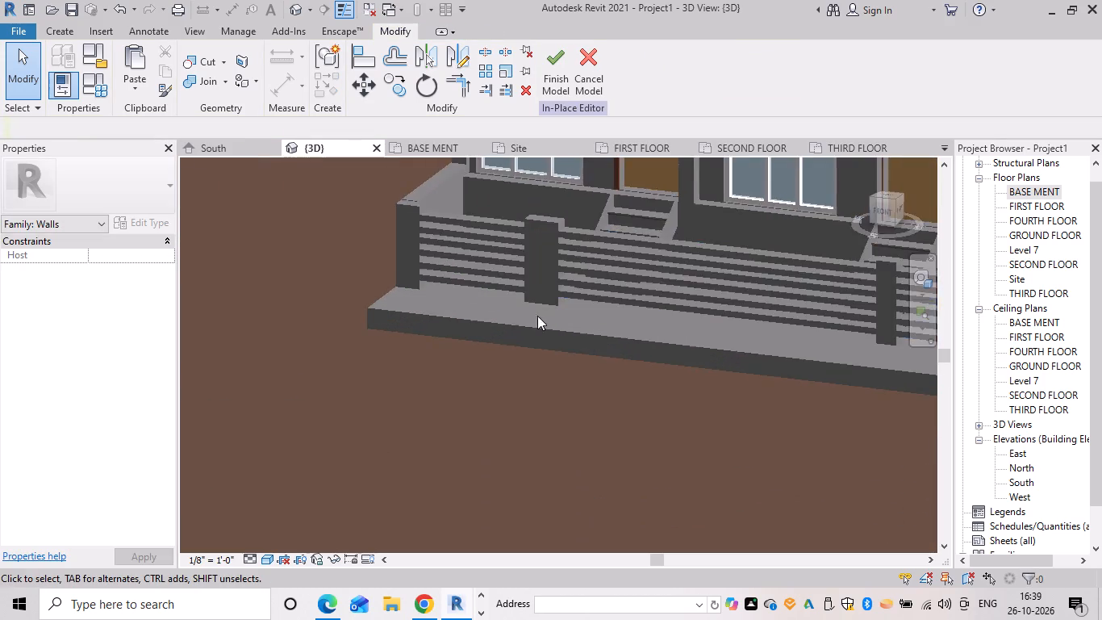
scroll(518, 321, "up", 5)
scroll(567, 320, "down", 1)
middle_click_drag(567, 320, 536, 484)
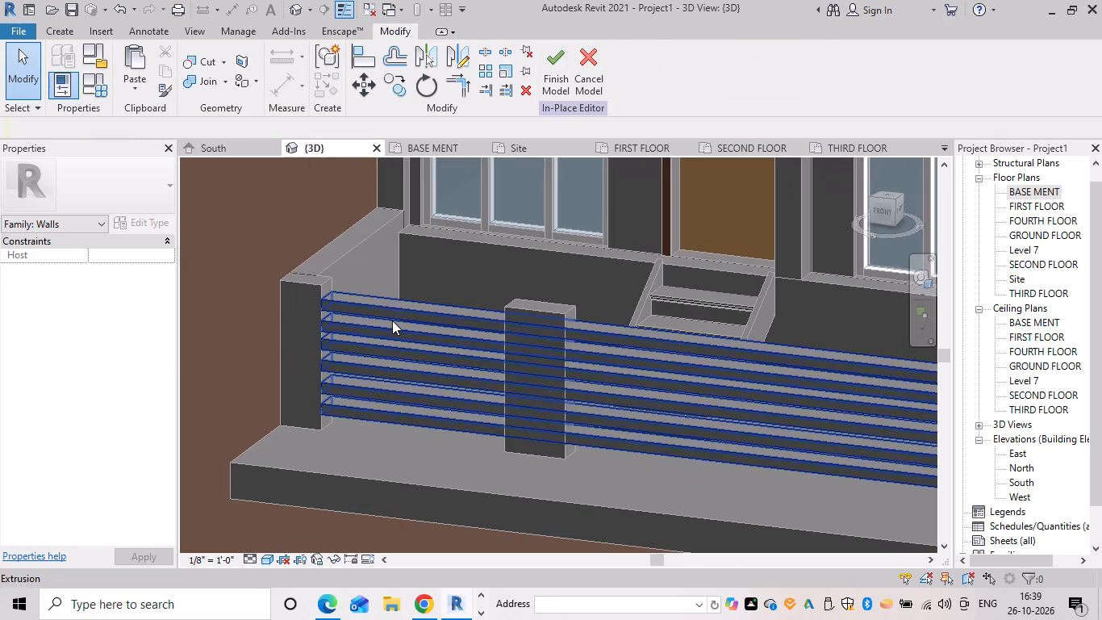
left_click(394, 317)
left_click(576, 82)
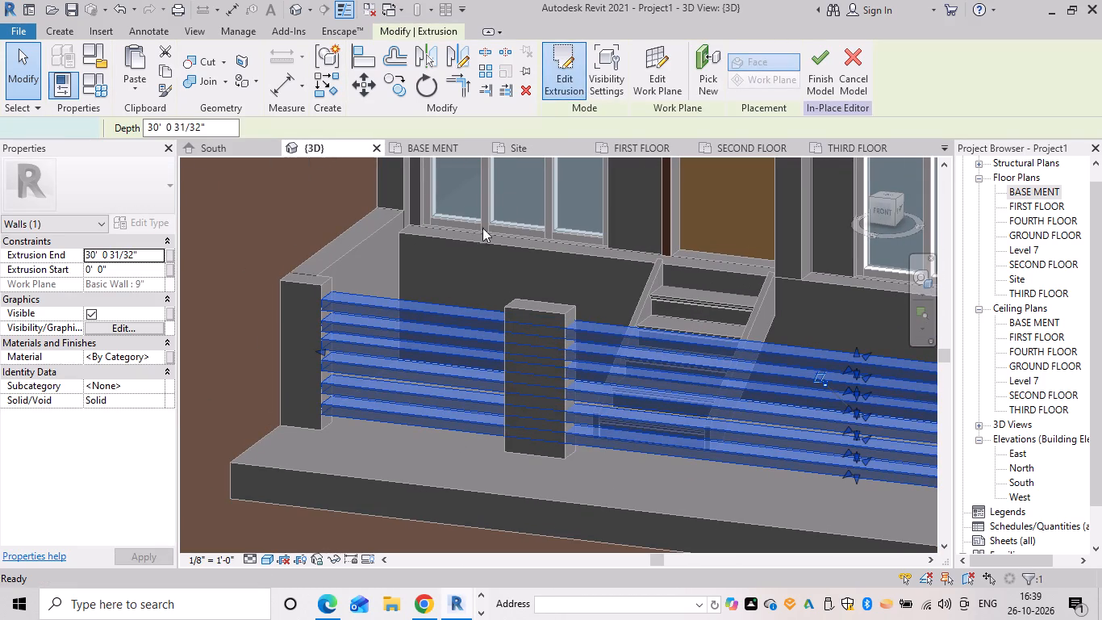
scroll(375, 325, "up", 2)
middle_click_drag(386, 326, 332, 294, "shift")
scroll(333, 295, "up", 1, "shift")
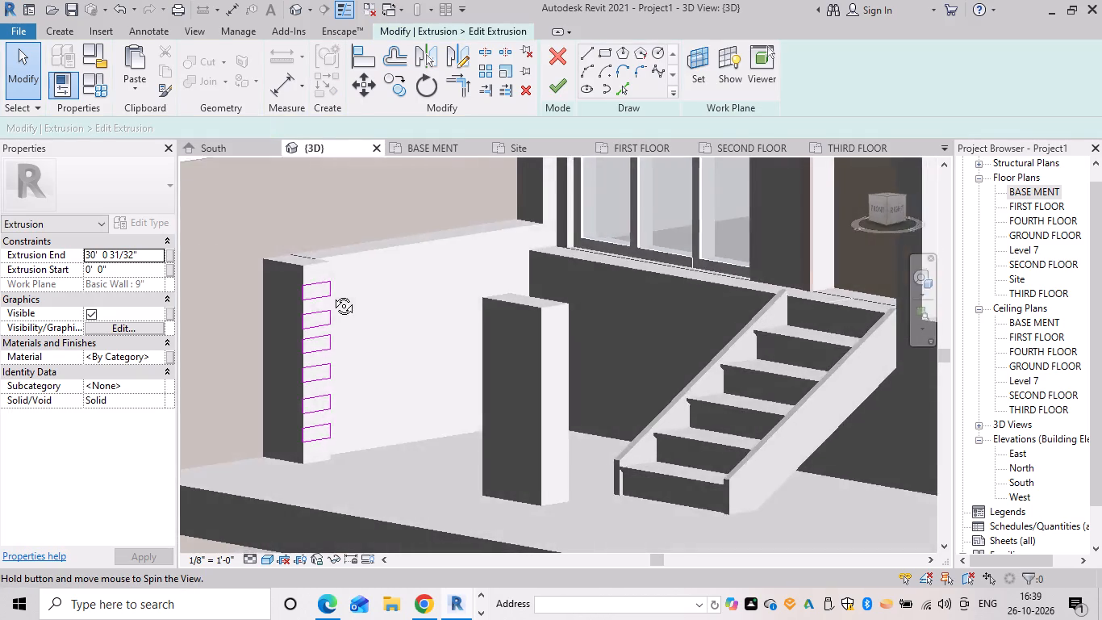
middle_click_drag(332, 294, 313, 287, "shift")
scroll(296, 289, "up", 4)
left_click(318, 293)
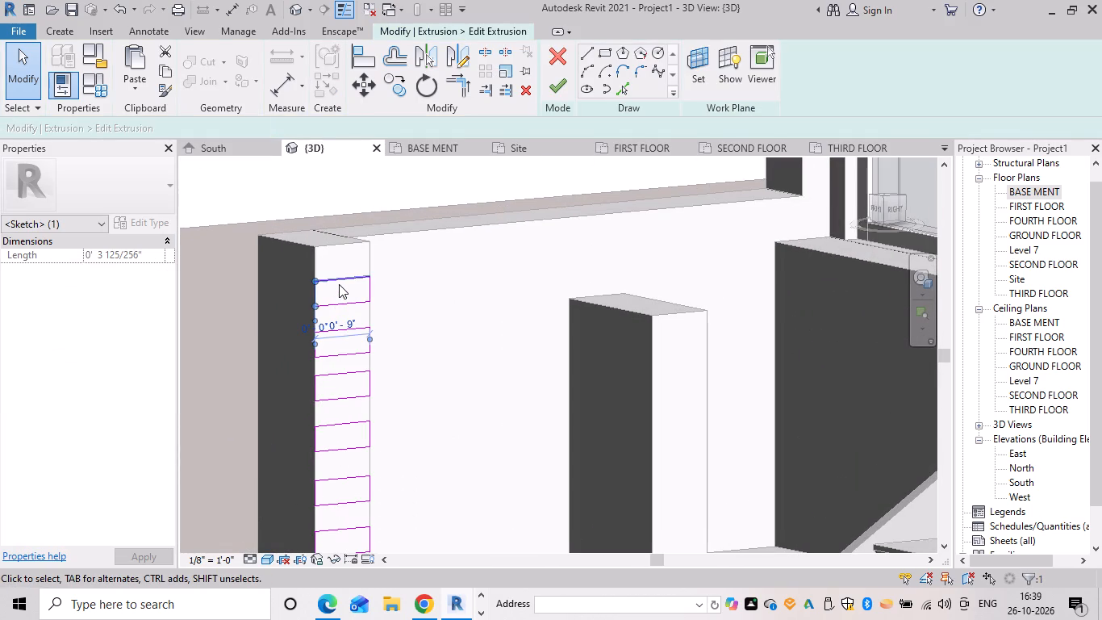
key("Right")
key("Right")
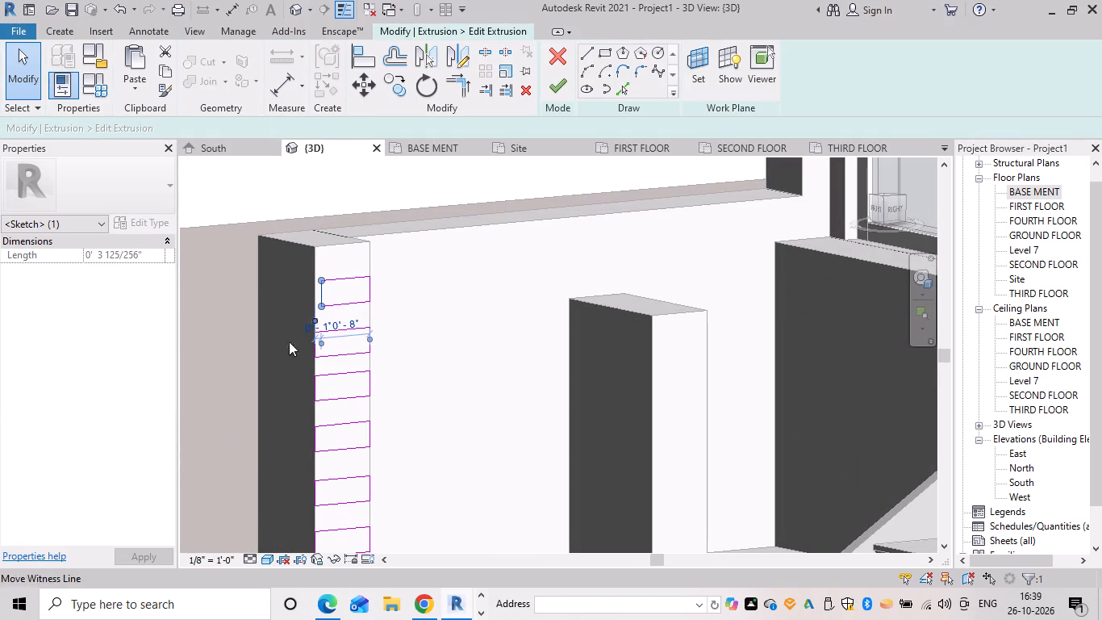
left_click(315, 343)
left_click(328, 347)
key("grave")
key("Escape")
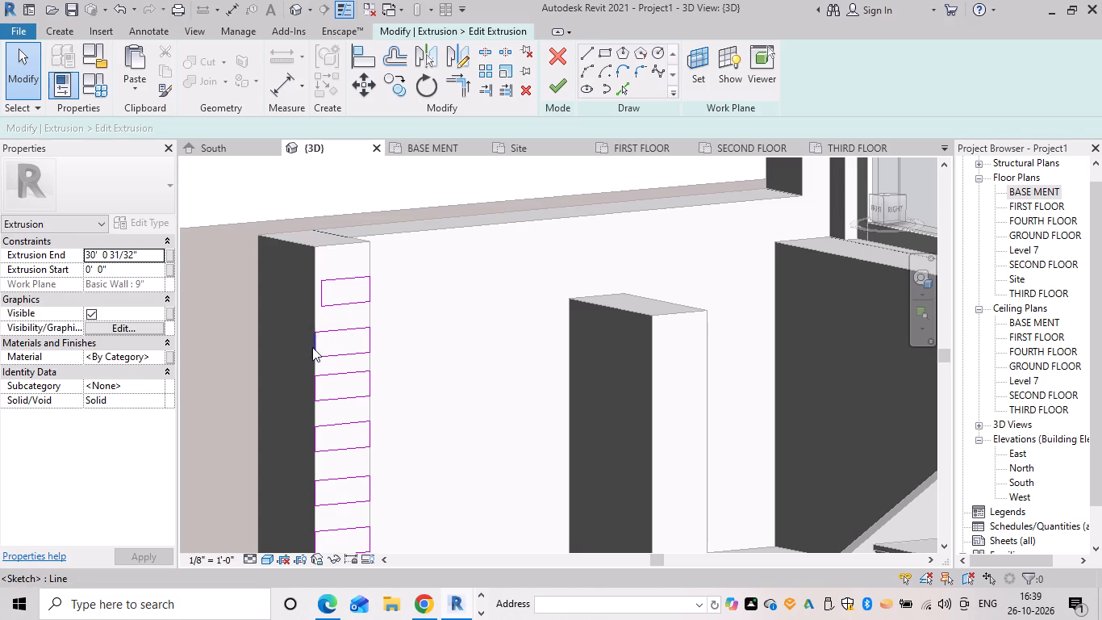
Move the front edges of the second, third and fourth rectangles 1" inward to match the top one.
left_click(312, 347)
key("Right")
key("Right")
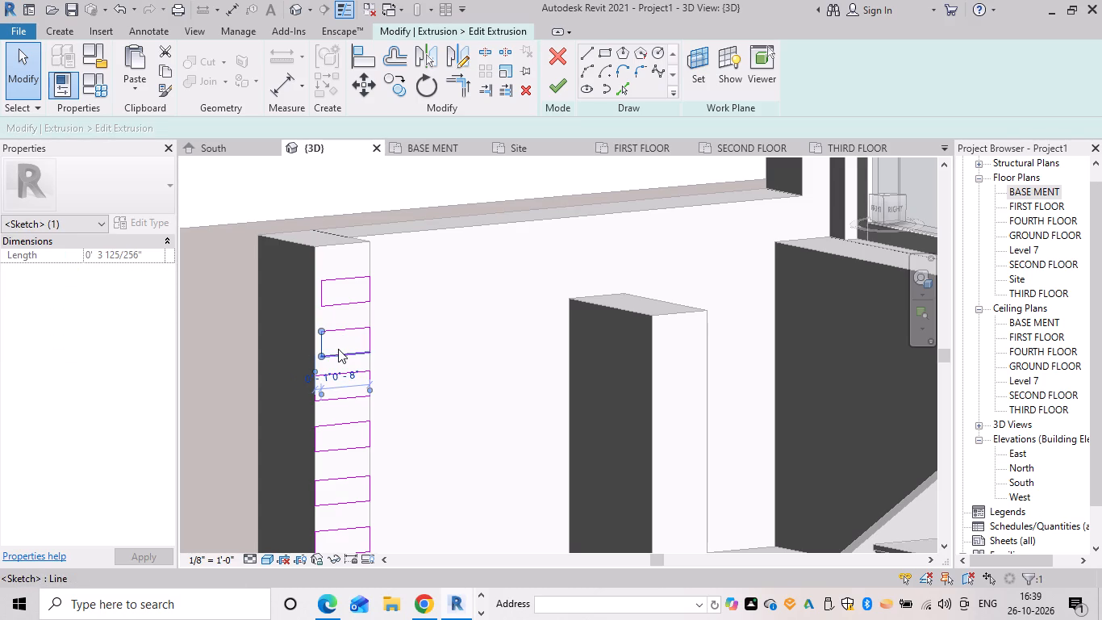
key("Escape")
left_click(315, 391)
key("Right")
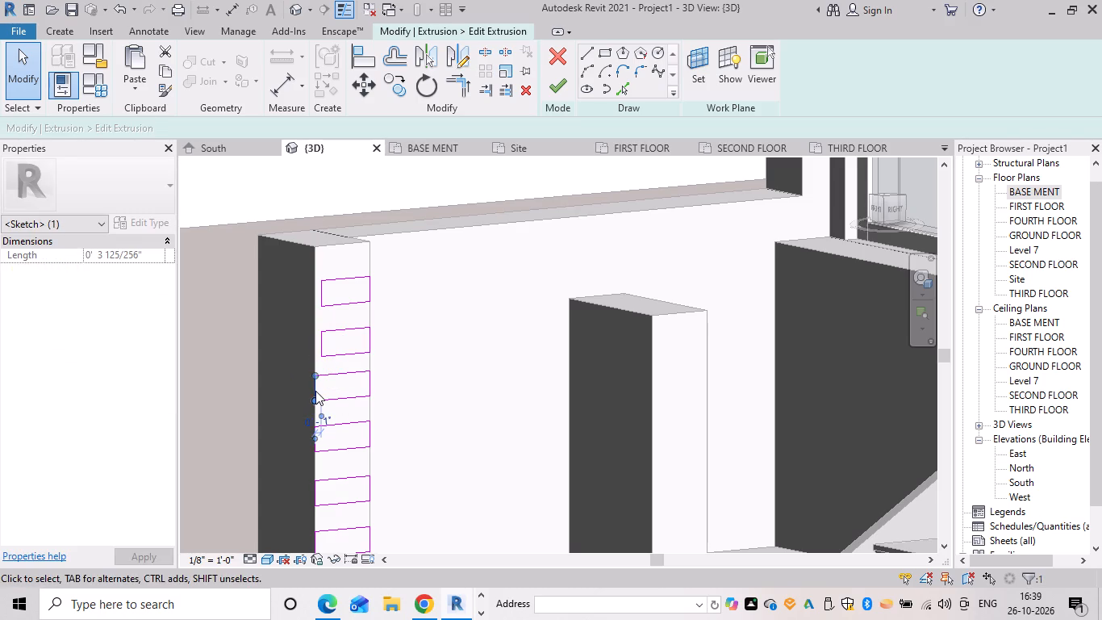
key("Right")
key("Escape")
left_click(316, 433)
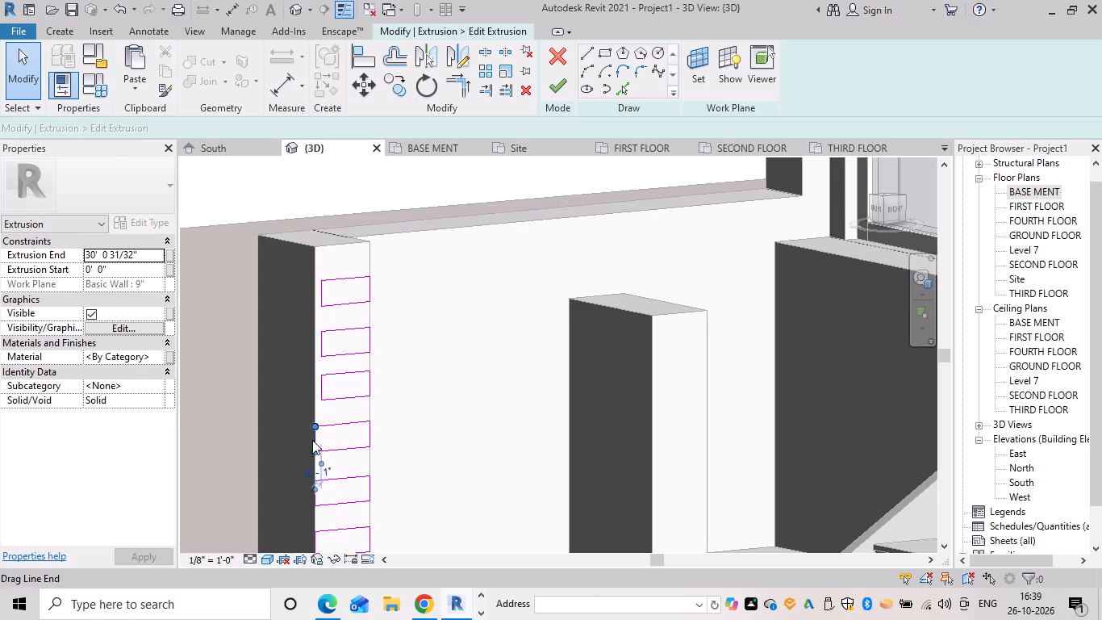
key("Right")
key("Right")
key("Escape")
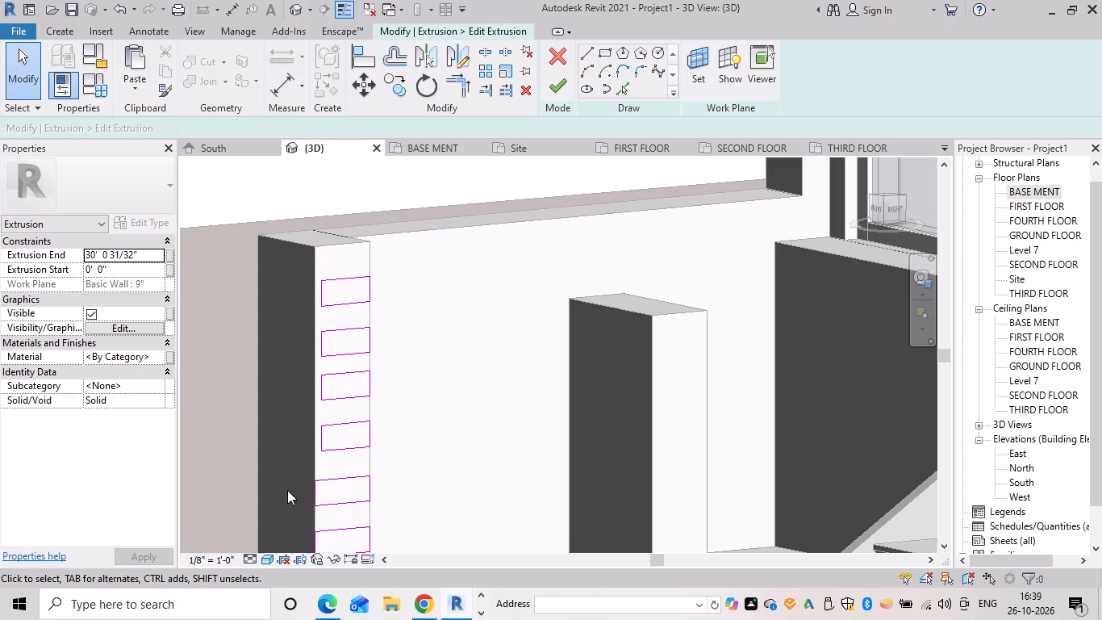
Move the front edges of the two lowest rectangles 1" inward to line up with the others.
left_click(319, 494)
key("Right")
key("Right")
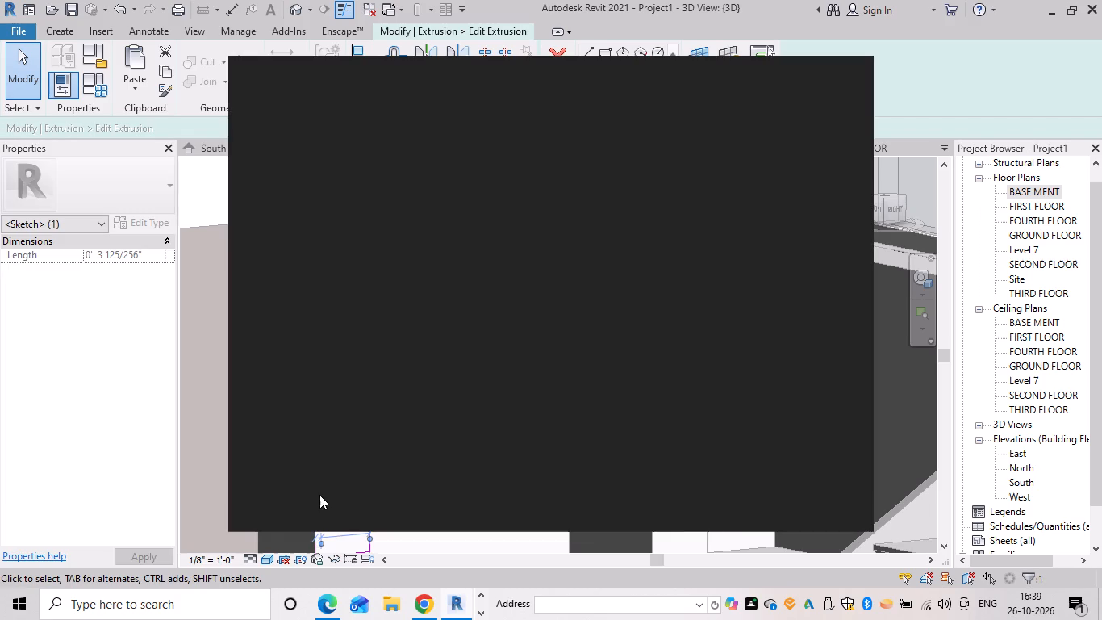
left_click(840, 73)
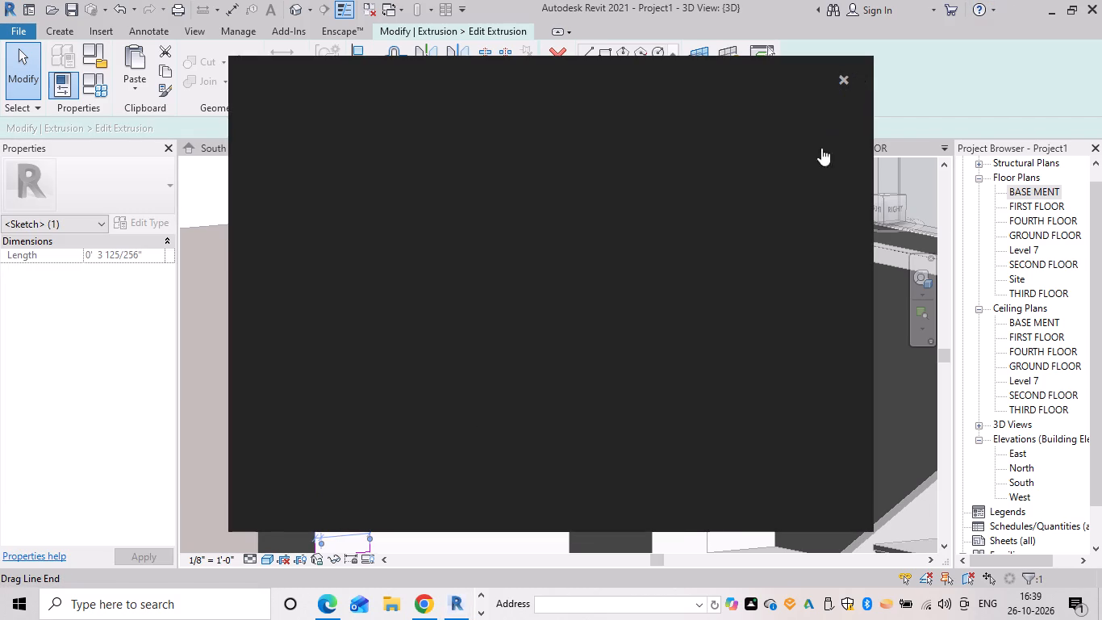
middle_click_drag(354, 392, 320, 224)
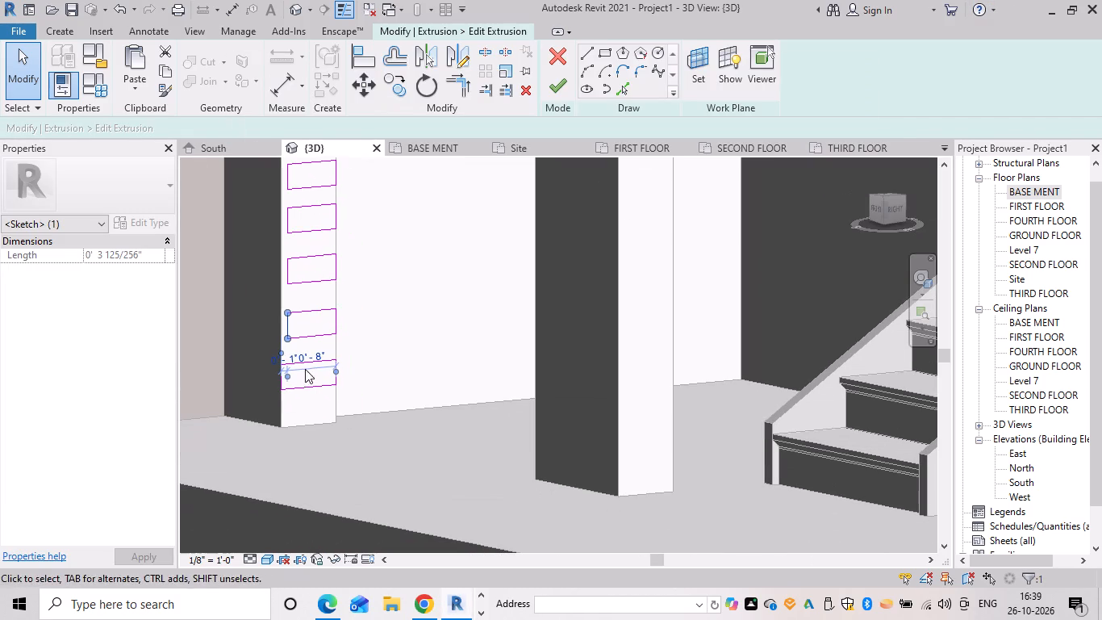
key("Escape")
left_click(279, 378)
key("Right")
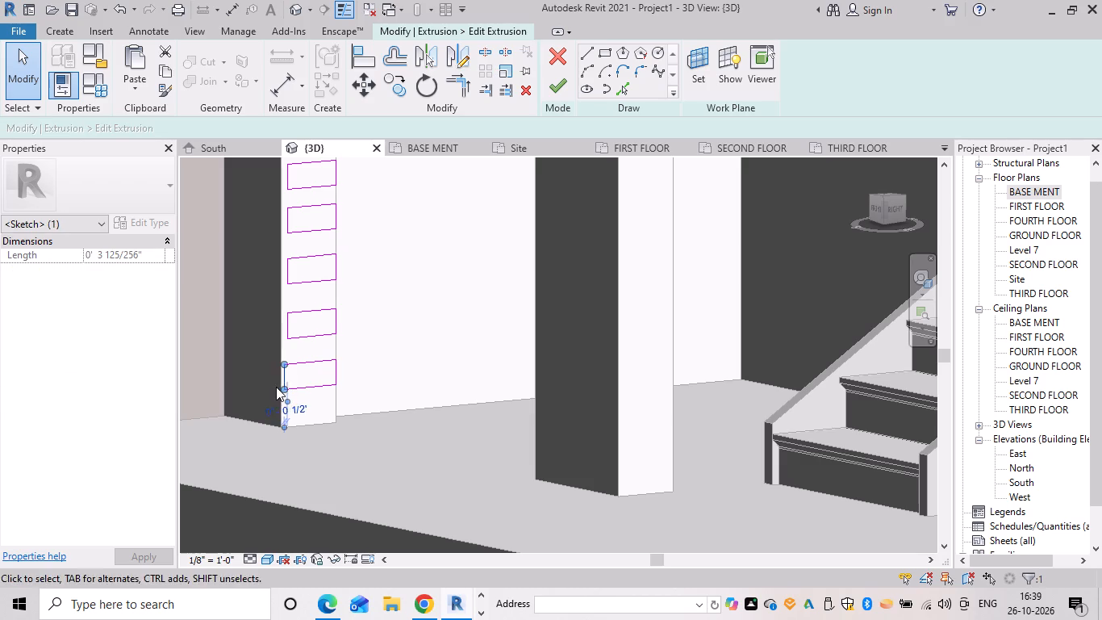
key("Right")
key("Escape")
scroll(389, 333, "down", 1)
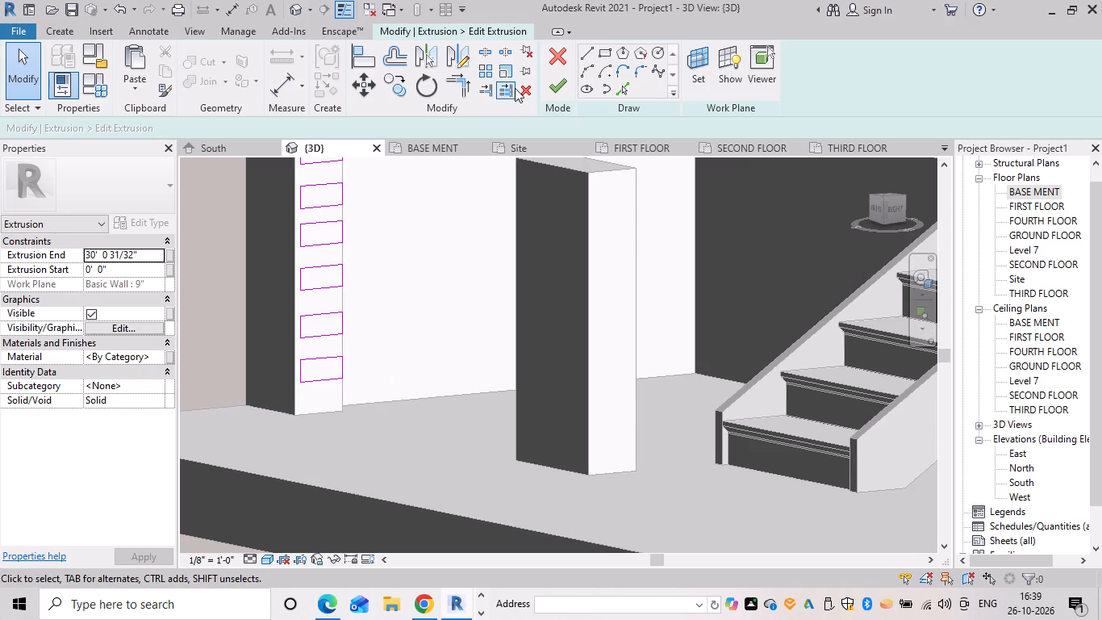
Finish the rail extrusion's sketch edit and complete the in-place wall model of the front enclosure rails.
left_click(563, 81)
scroll(380, 400, "down", 3)
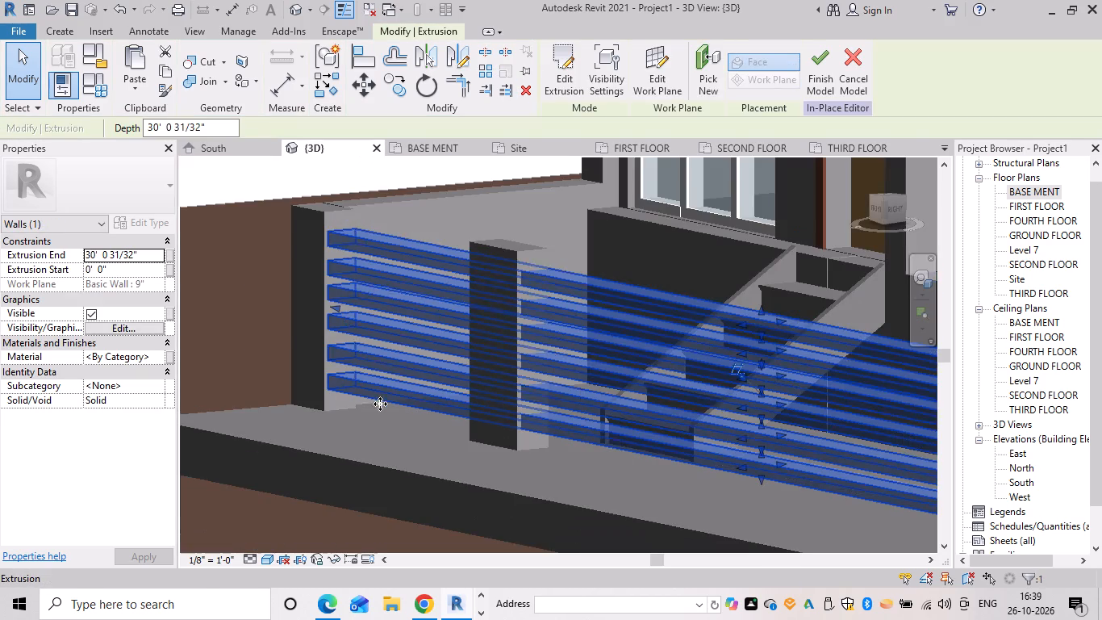
key("Escape")
scroll(378, 408, "down", 5)
middle_click_drag(378, 419, 445, 413)
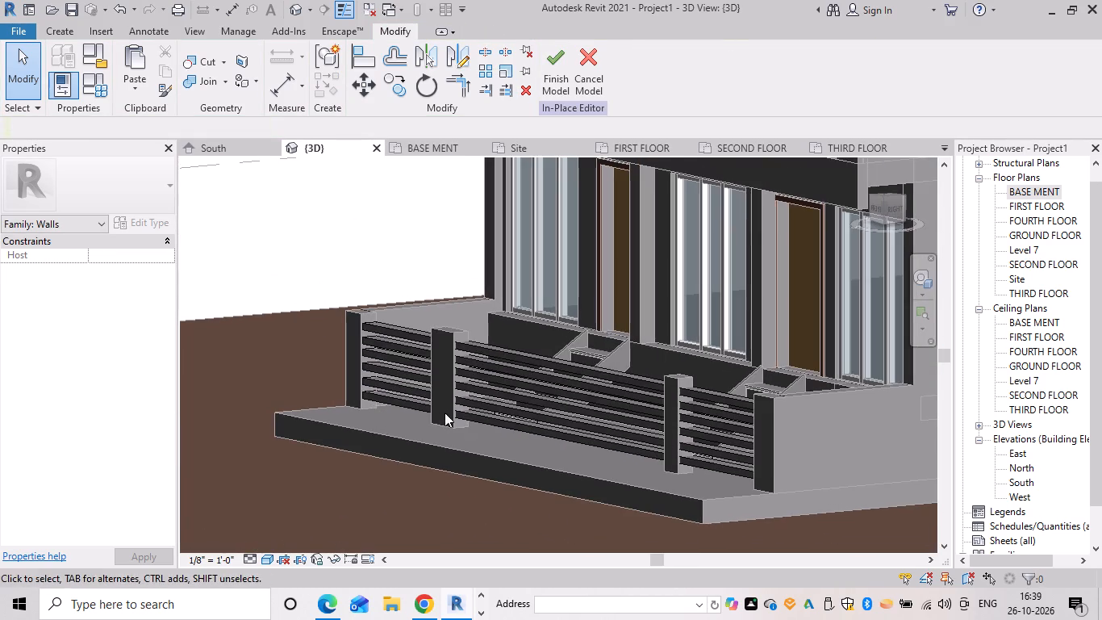
scroll(372, 427, "down", 3)
middle_click_drag(372, 430, 506, 406, "shift")
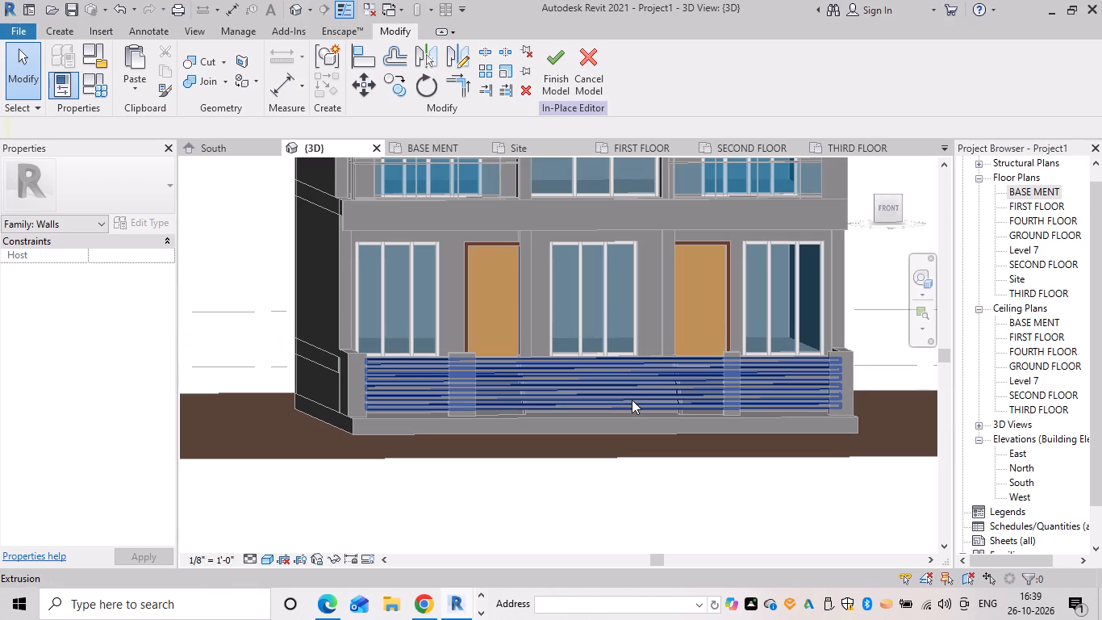
key("Escape")
scroll(680, 401, "down", 2)
middle_click_drag(677, 471, 603, 535)
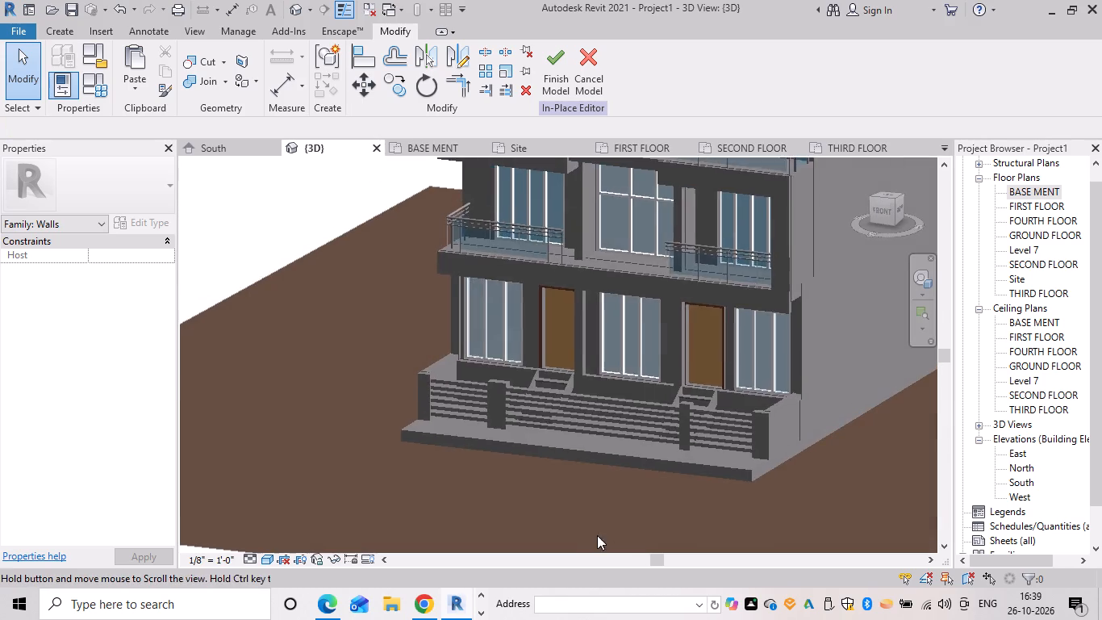
left_click(552, 59)
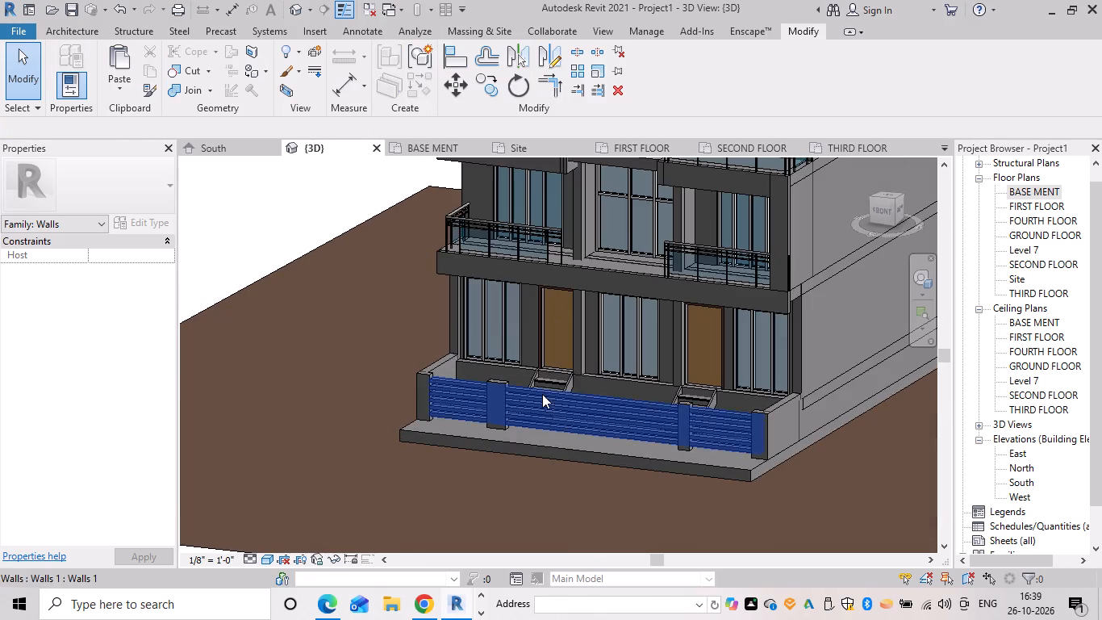
Examine the whole building in 3D from the side and front, including the enclosure rails, balconies and upper floors.
scroll(653, 393, "down", 4)
middle_click_drag(750, 392, 549, 392, "shift")
scroll(574, 446, "down", 6)
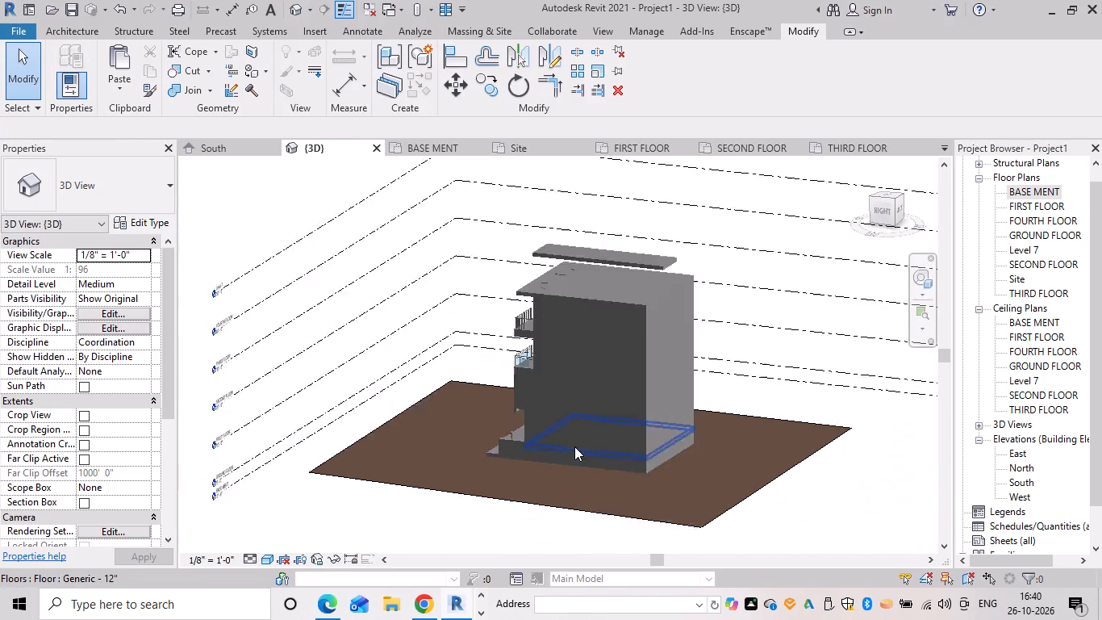
middle_click_drag(506, 441, 787, 375, "shift")
scroll(619, 396, "up", 5)
middle_click_drag(737, 356, 669, 469, "shift")
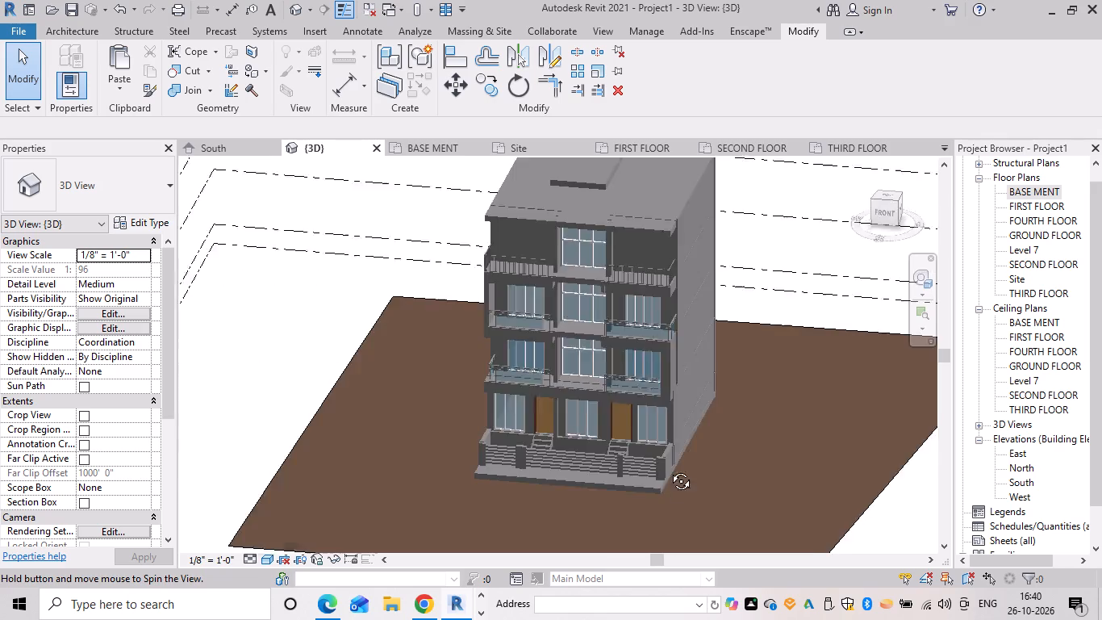
middle_click_drag(669, 469, 665, 475, "shift")
scroll(735, 408, "up", 3)
middle_click_drag(735, 408, 710, 490)
middle_click_drag(707, 478, 737, 448, "shift")
scroll(737, 448, "up", 1, "shift")
middle_click_drag(737, 448, 738, 443, "shift")
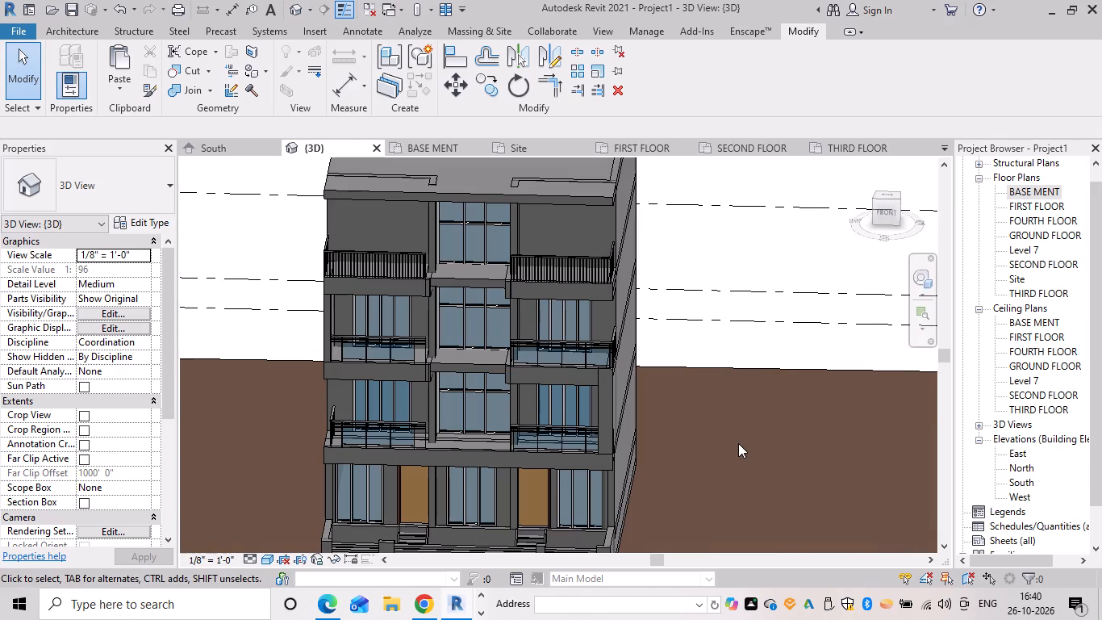
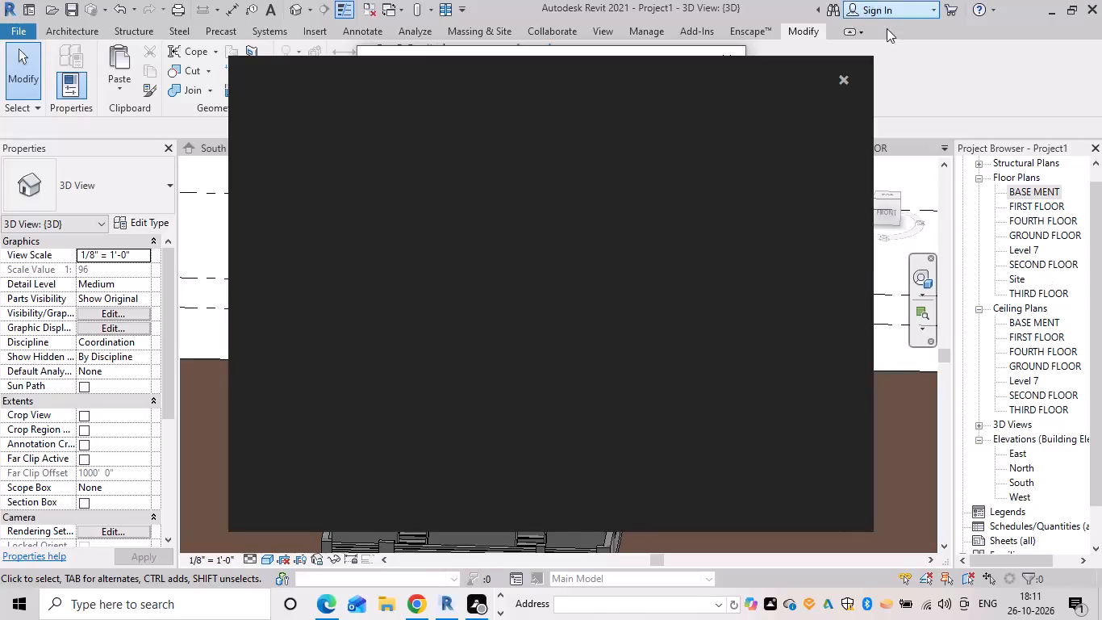
Dismiss the dark pop-up and the Microsoft account details window without entering anything, returning to the 3D view.
left_click(840, 69)
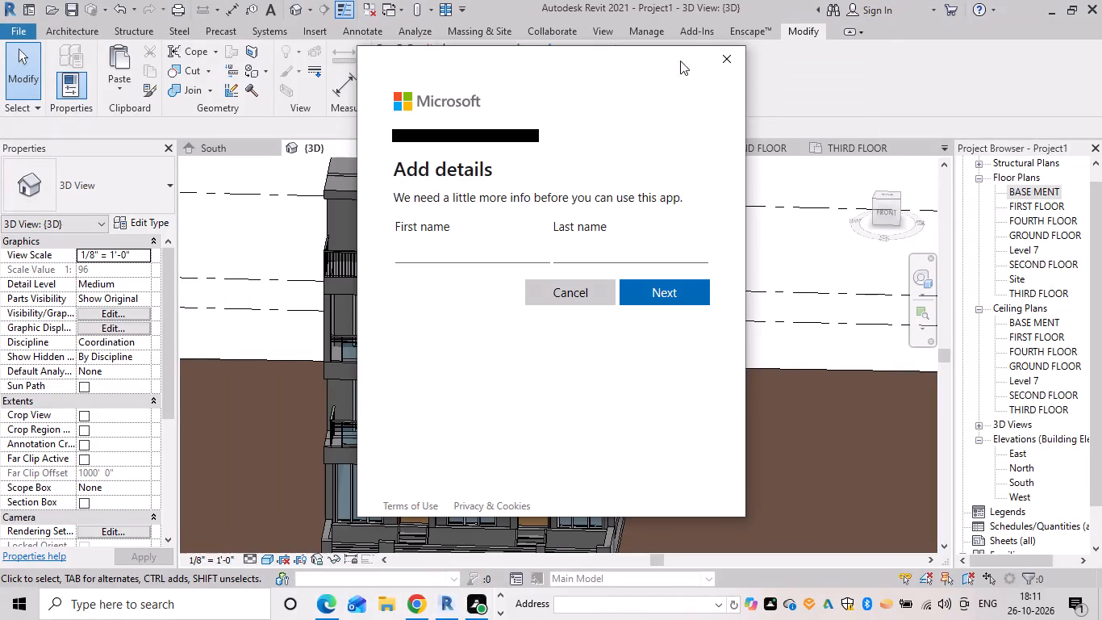
left_click(712, 51)
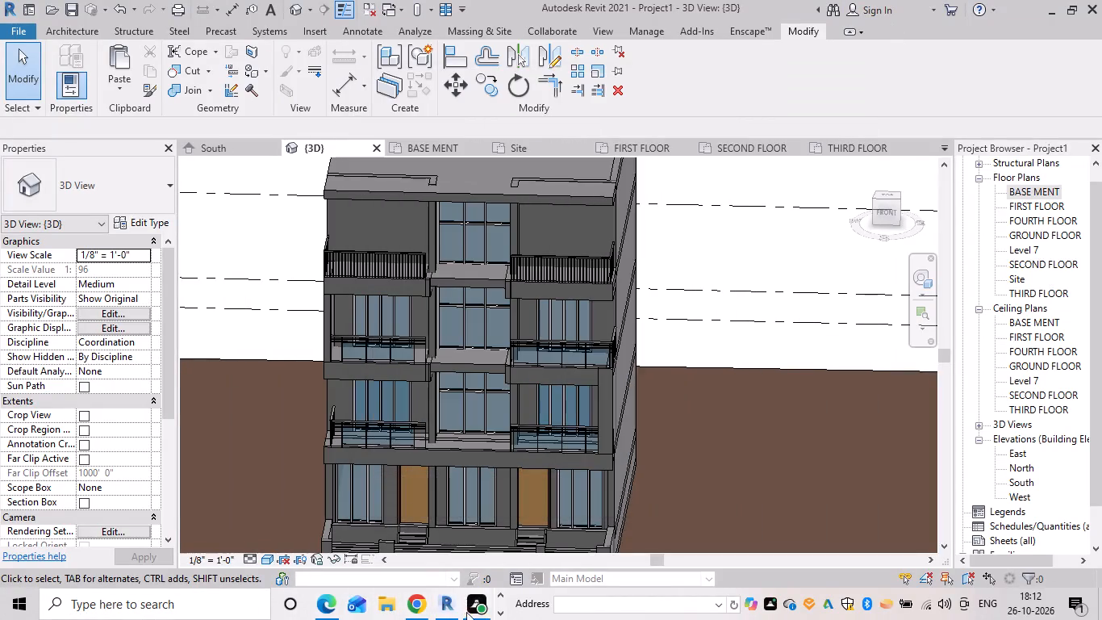
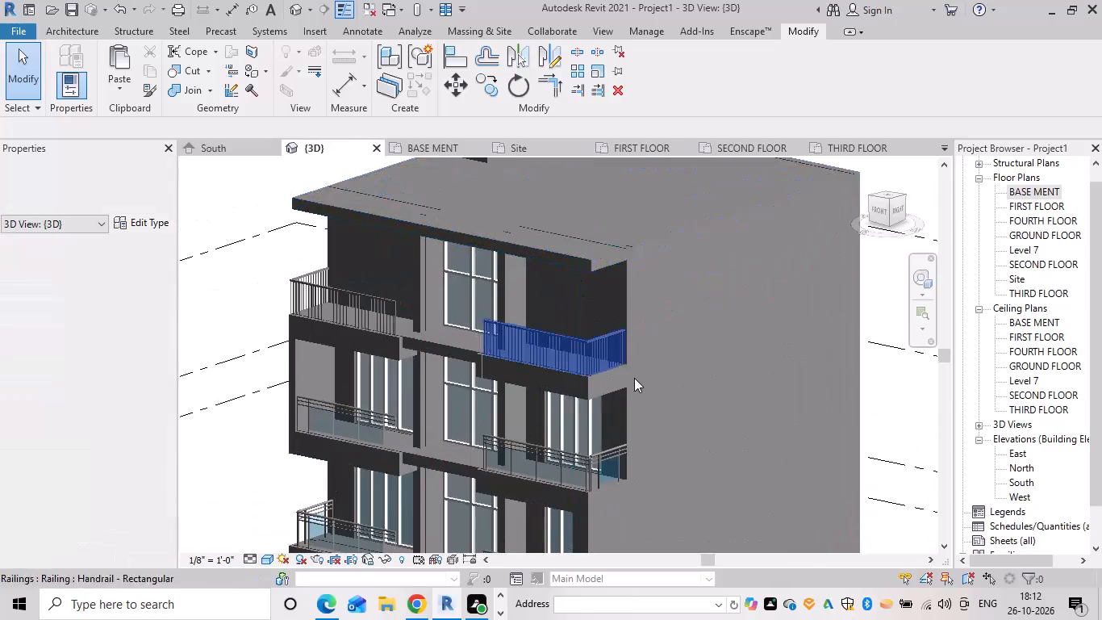
Inspect the building's front facade, site and rooftop slab from several angles, dismissing the blank notification window.
scroll(637, 380, "down", 4)
middle_click_drag(650, 378, 643, 320)
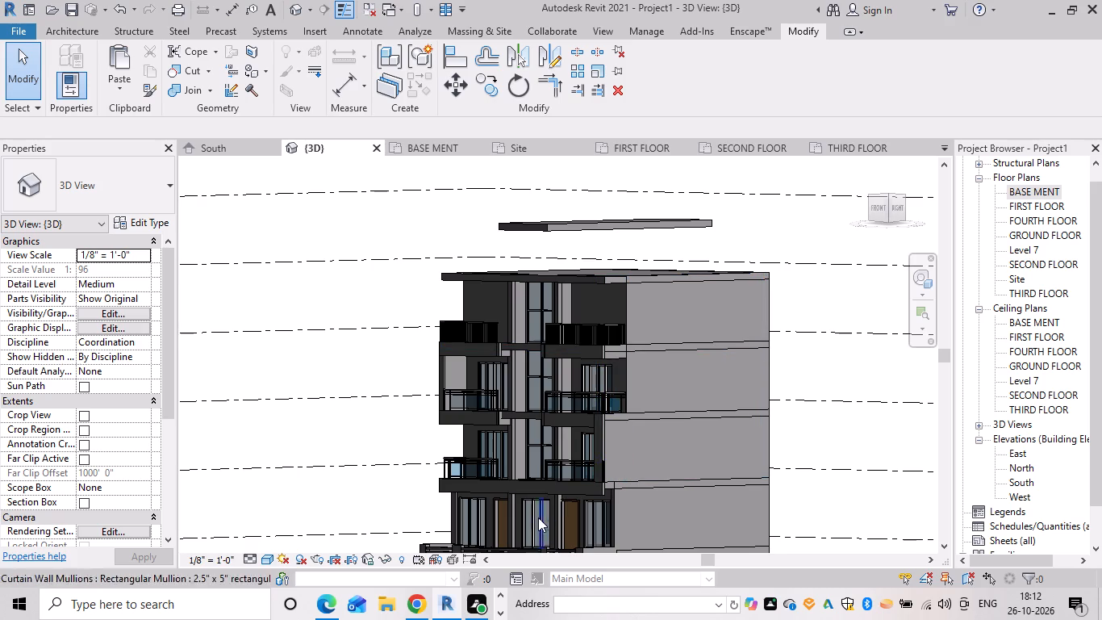
middle_click_drag(531, 514, 566, 354)
middle_click_drag(540, 400, 602, 470, "shift")
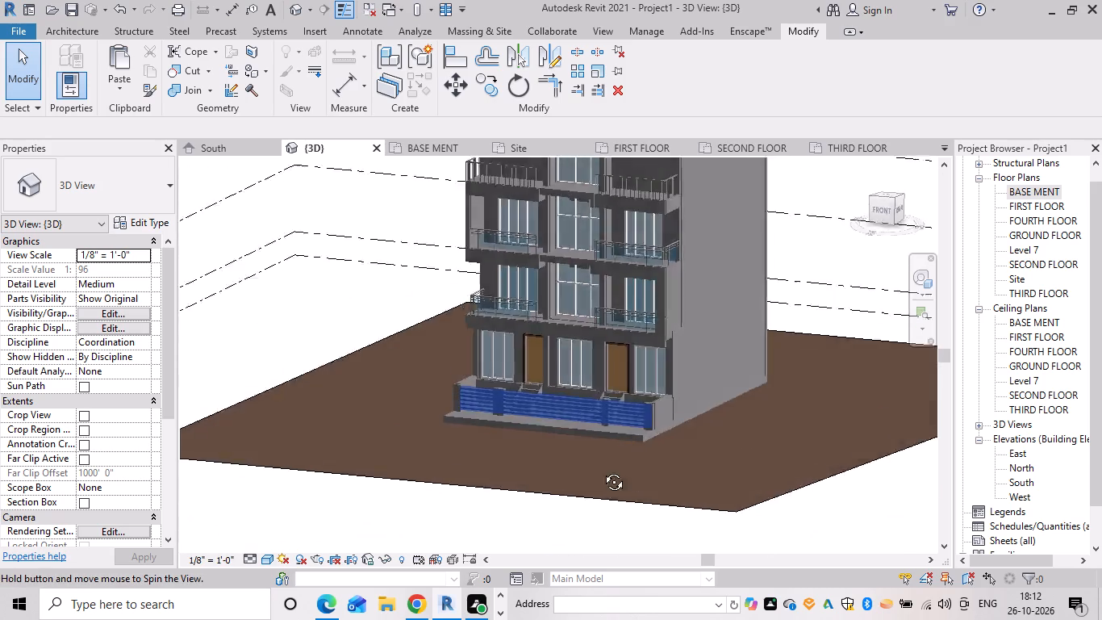
middle_click_drag(602, 470, 629, 487, "shift")
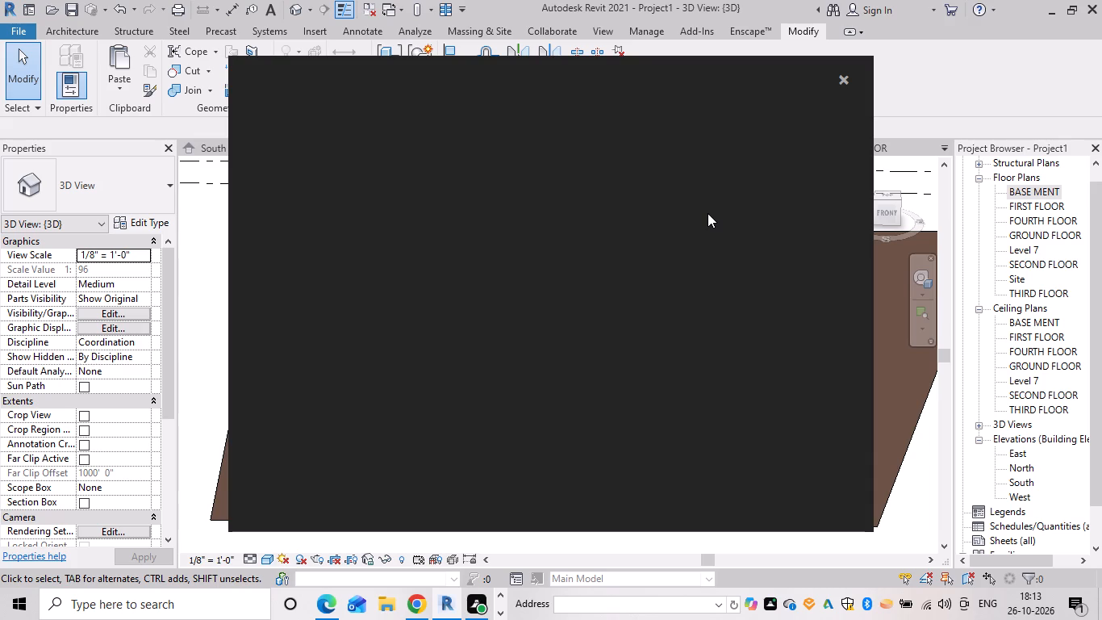
left_click(836, 78)
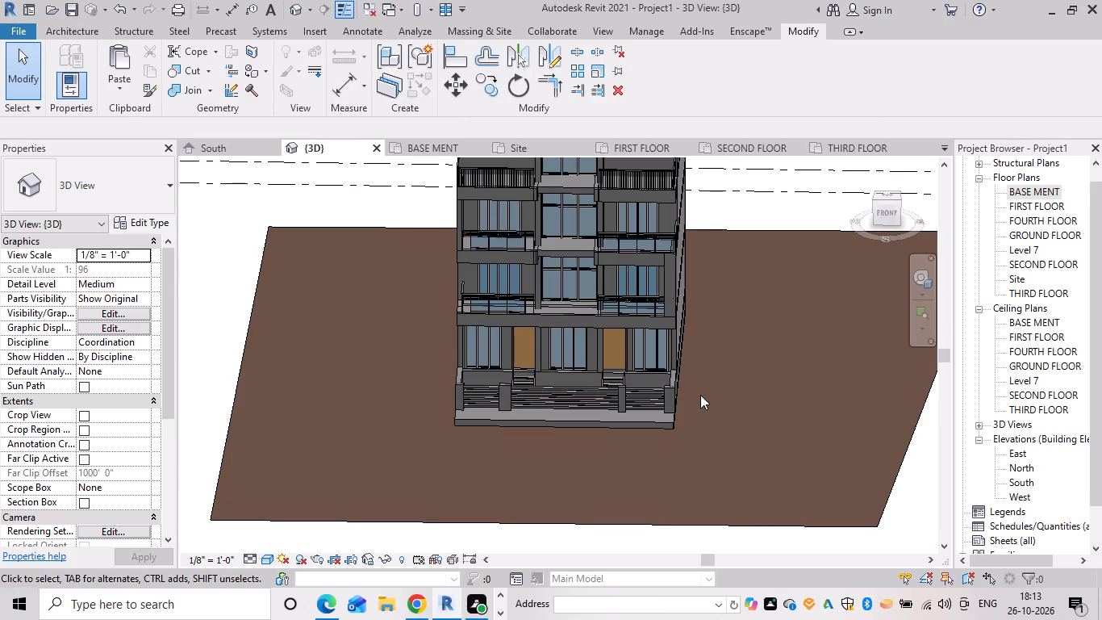
scroll(700, 395, "down", 1)
middle_click_drag(694, 394, 628, 386, "shift")
scroll(671, 413, "up", 1, "shift")
middle_click_drag(672, 413, 621, 449, "shift")
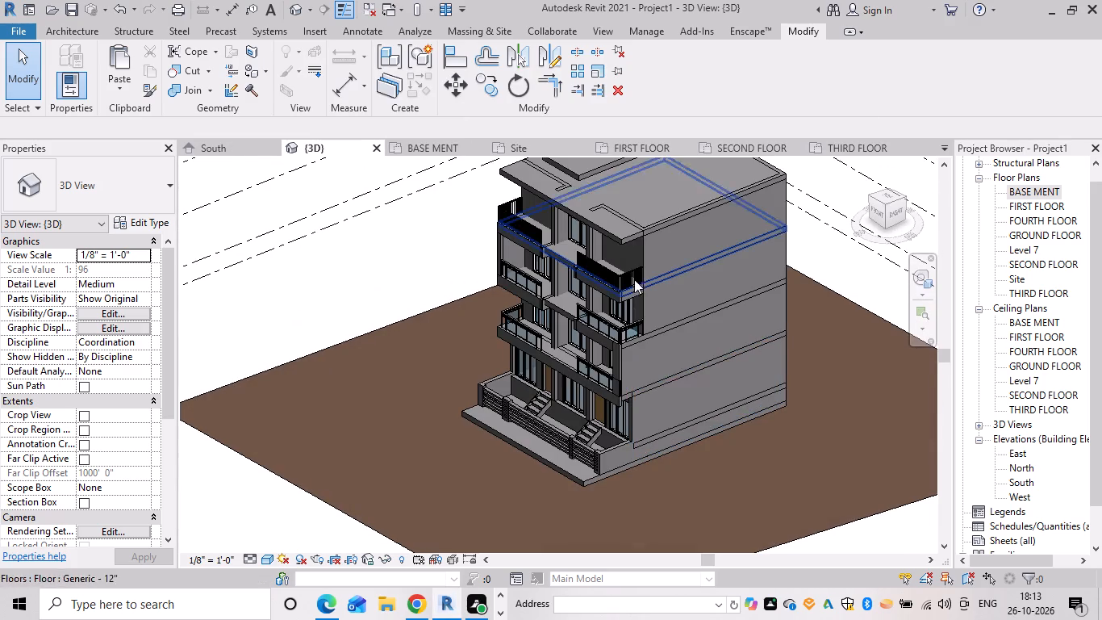
middle_click_drag(649, 258, 647, 393)
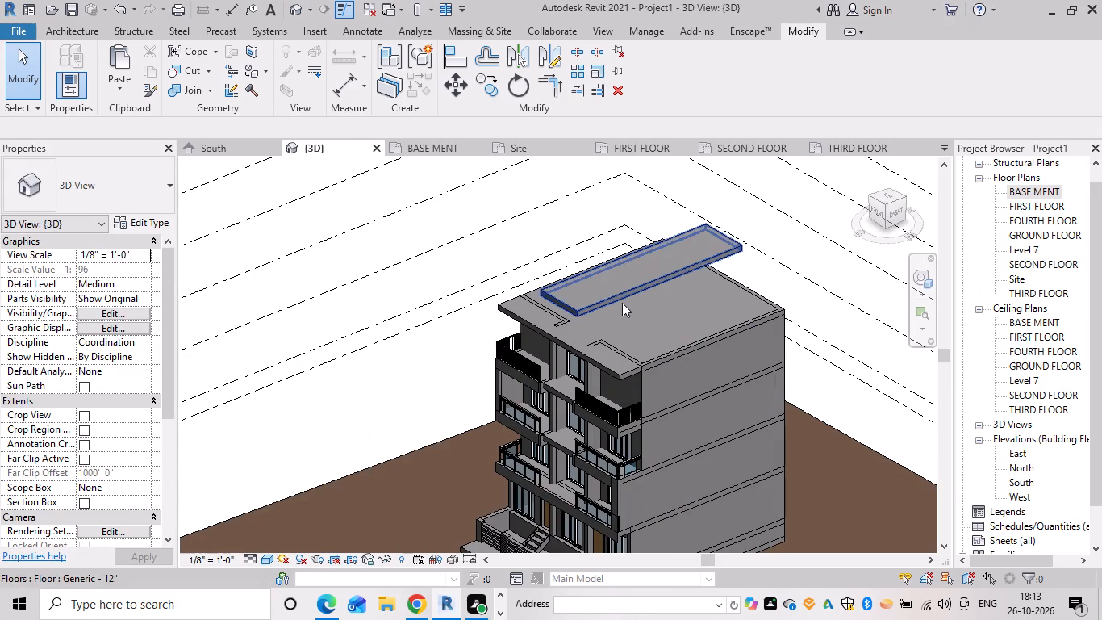
Open the Level 7 floor plan showing the narrow rooftop slab, dismissing the save reminder without saving.
left_click(604, 304)
double_click(1022, 250)
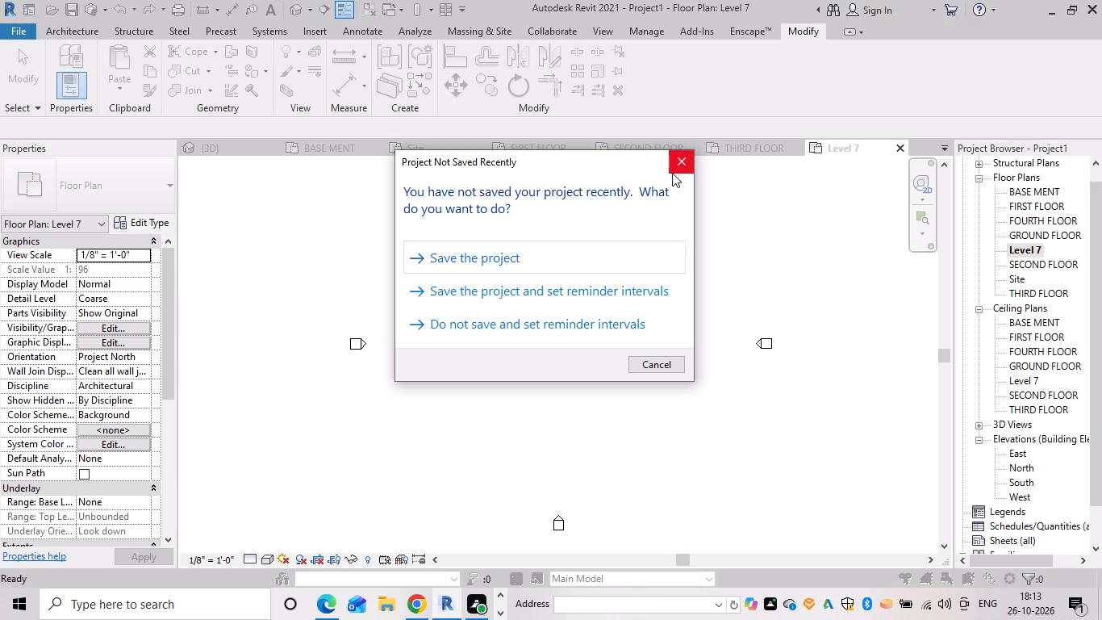
left_click(681, 162)
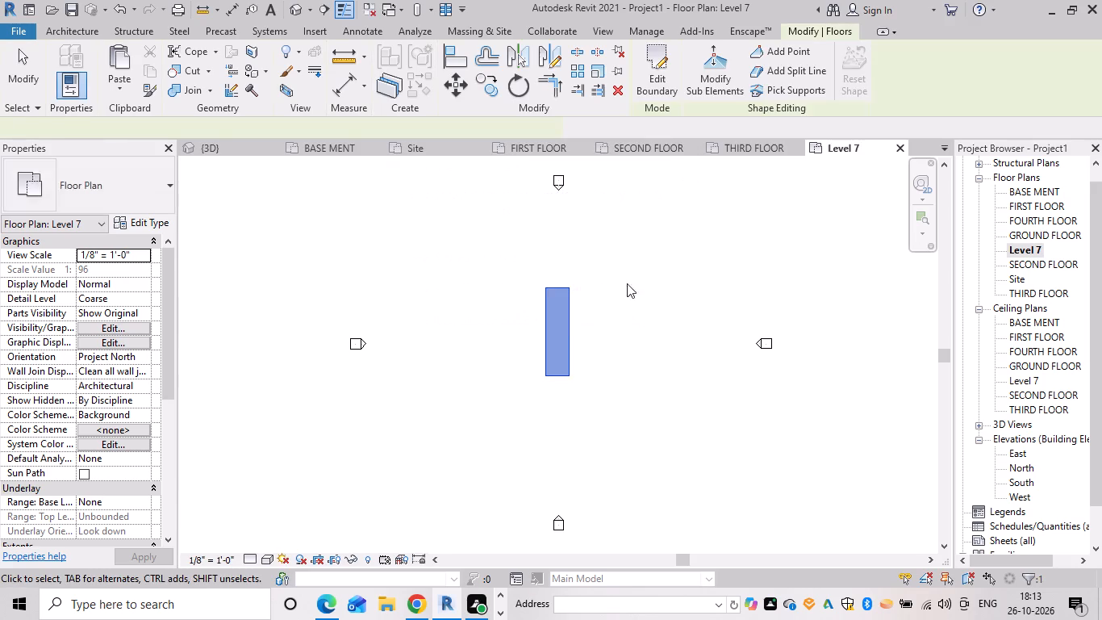
left_click_drag(678, 348, 670, 357)
scroll(573, 306, "up", 4)
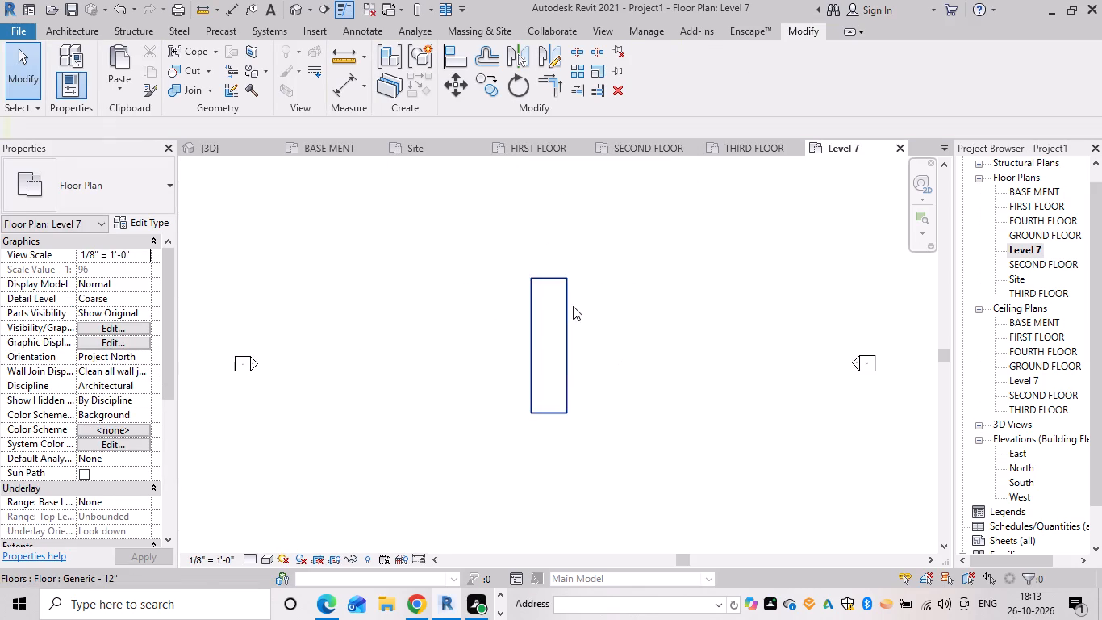
Draw 9" basic walls, 6' high, along both long edges and the rear short edge of the narrow Level 7 slab.
type("wa")
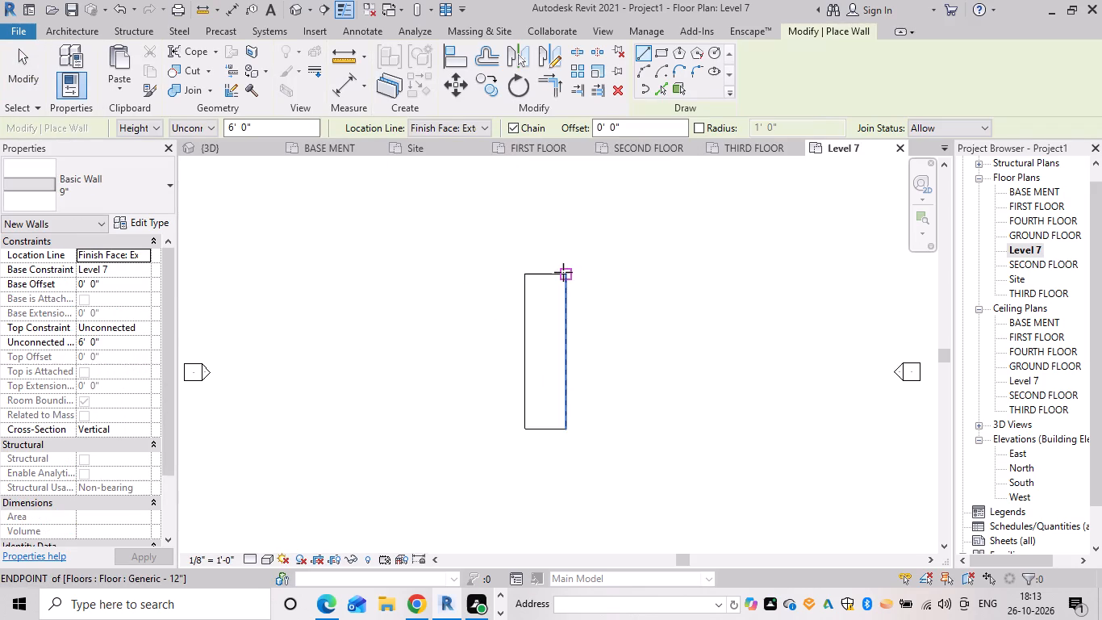
left_click(563, 272)
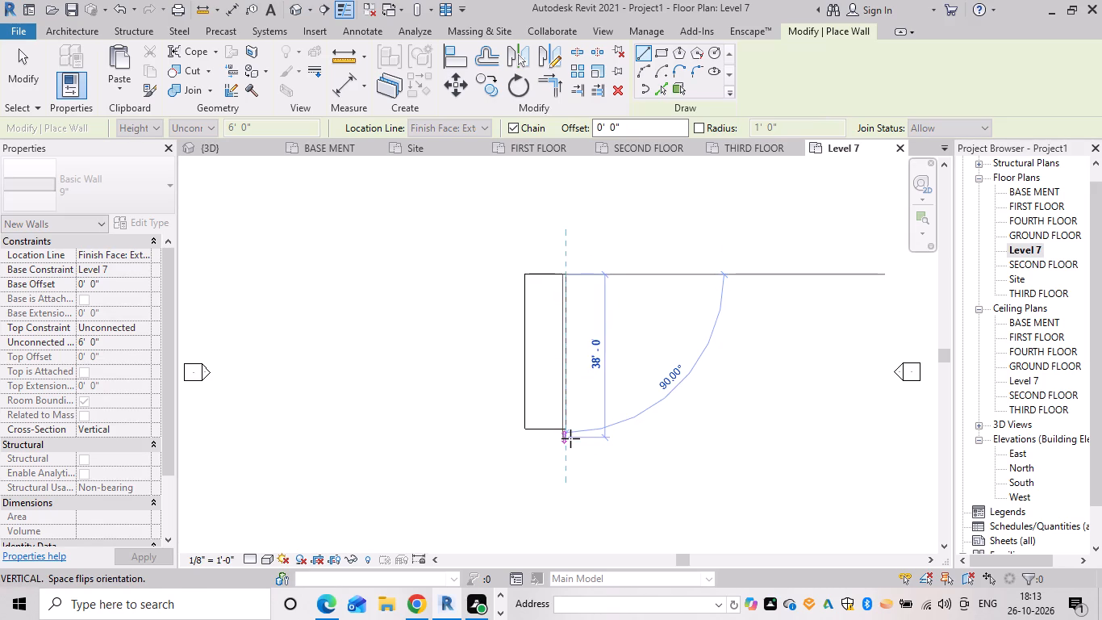
scroll(578, 357, "up", 4)
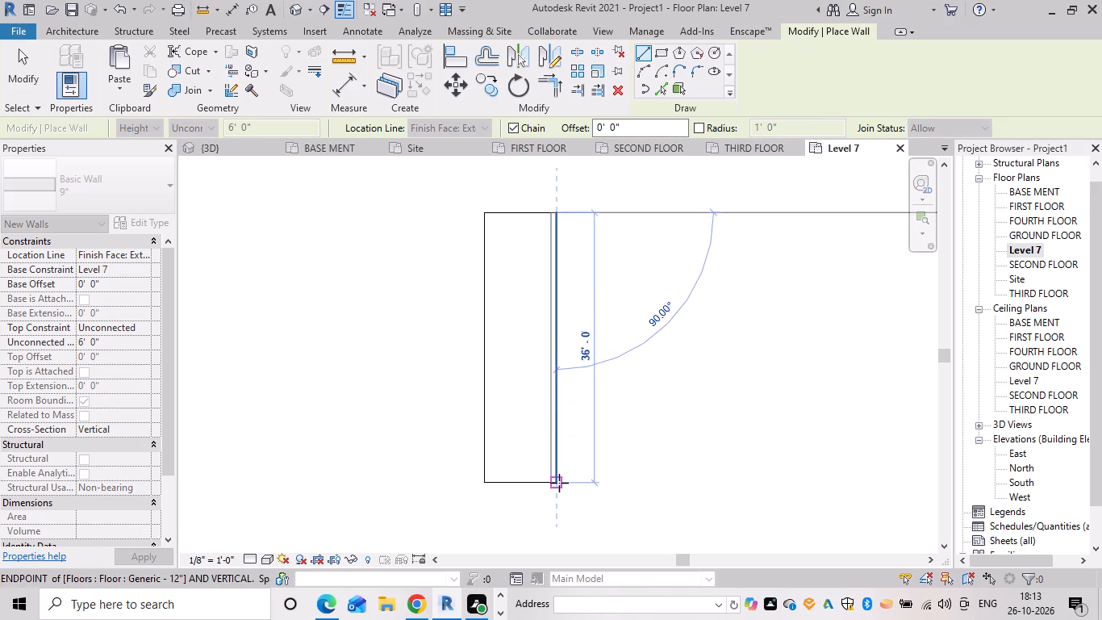
left_click(559, 483)
key("Escape")
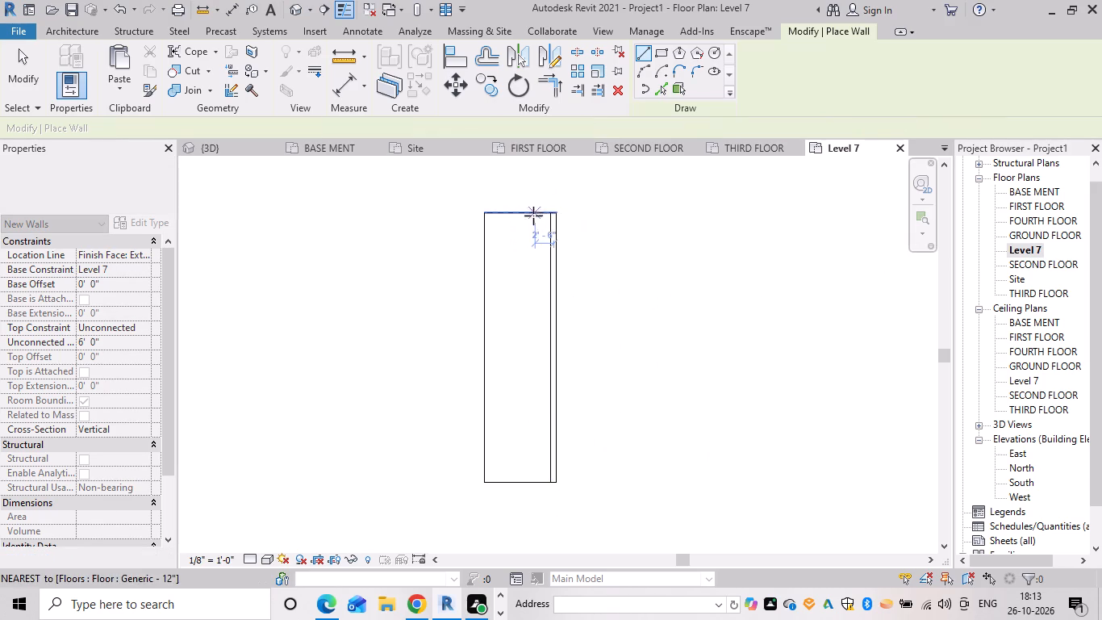
left_click(556, 214)
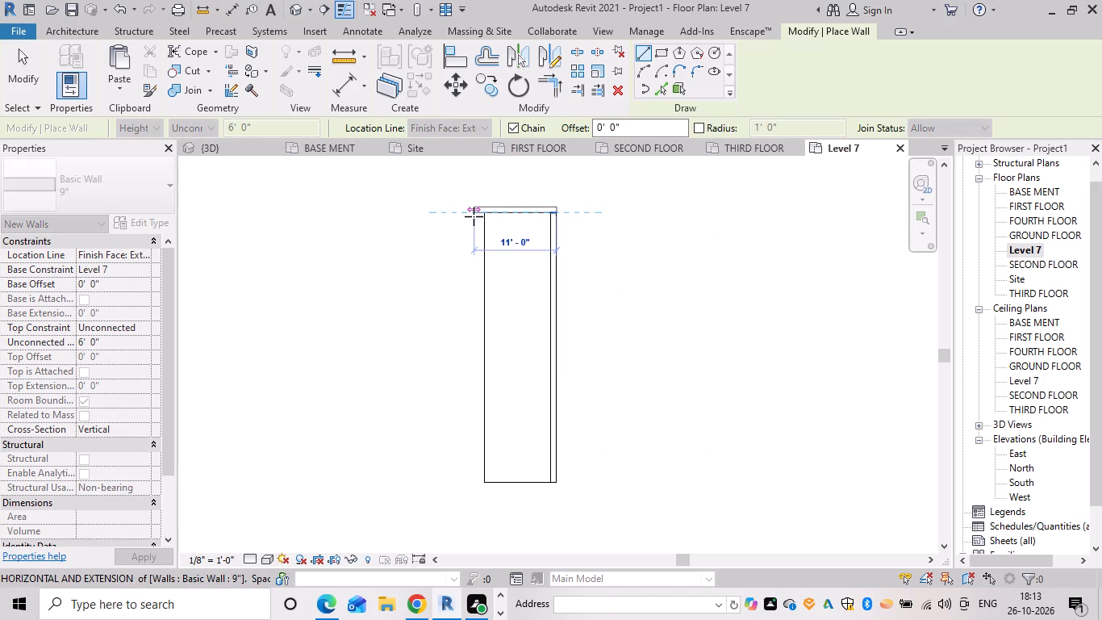
left_click_drag(487, 213, 486, 223)
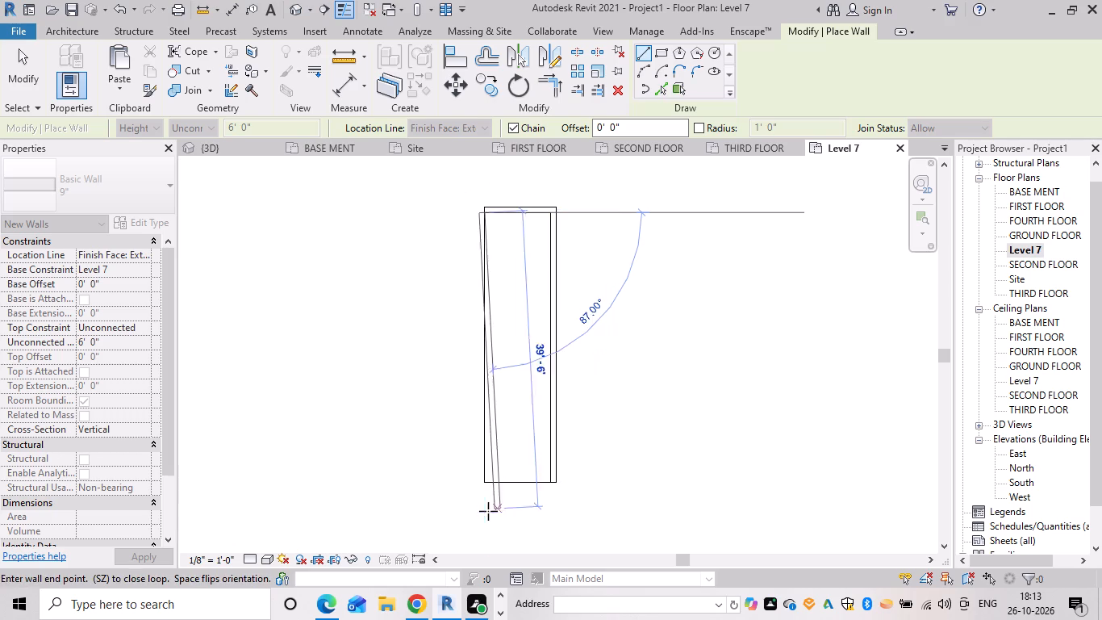
left_click(488, 487)
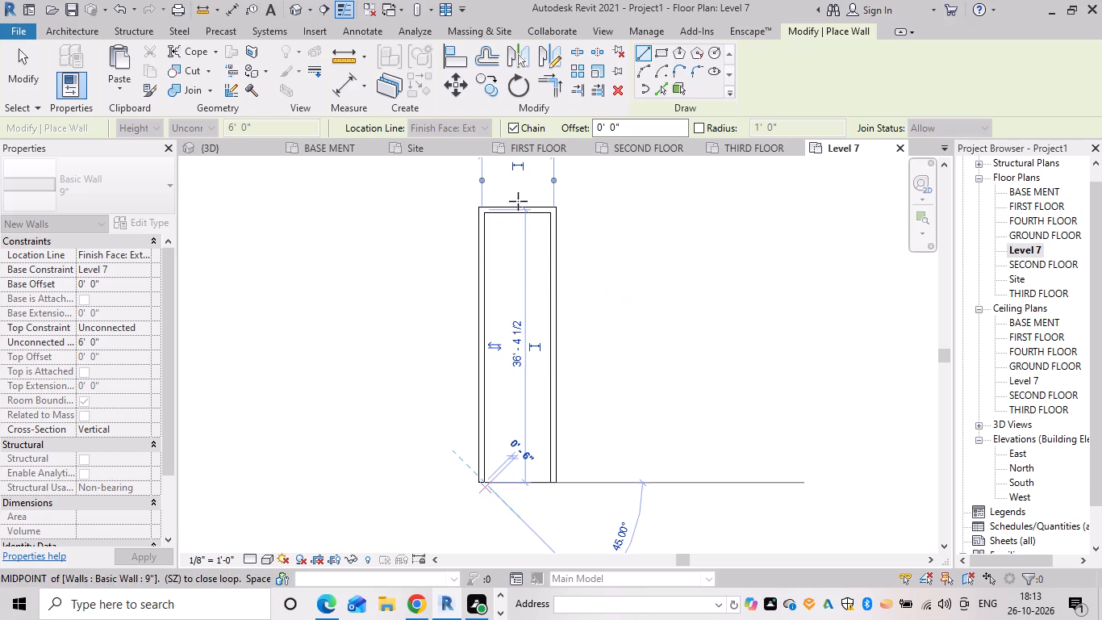
key("Escape")
key("Escape")
In the 3D view, set the base offset of the short rear rooftop wall to -10'.
left_click(231, 149)
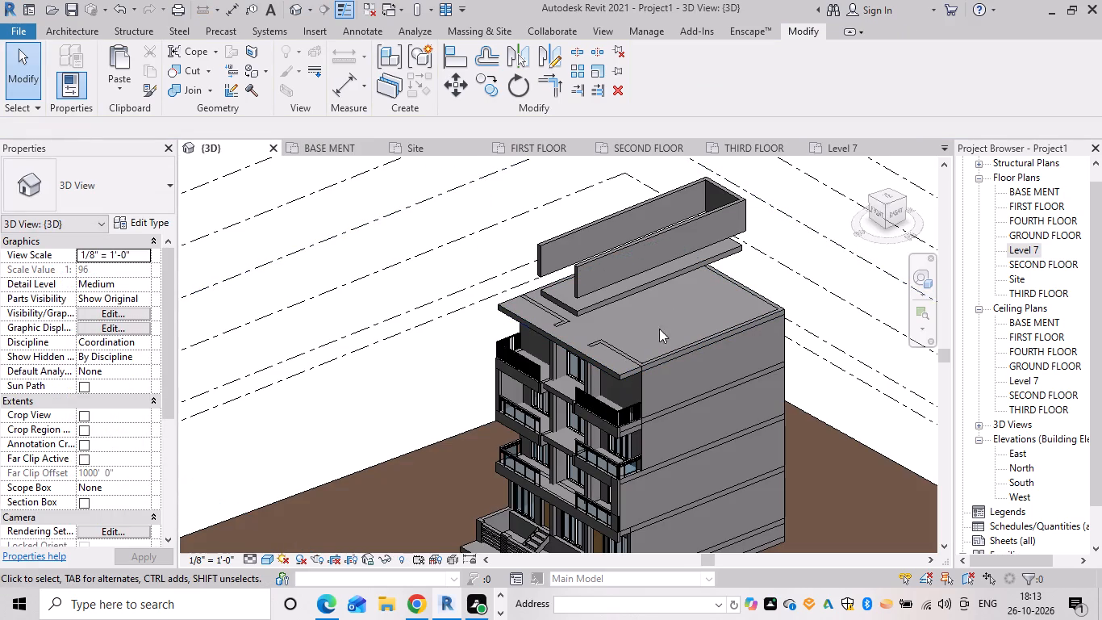
middle_click_drag(668, 333, 653, 259, "shift")
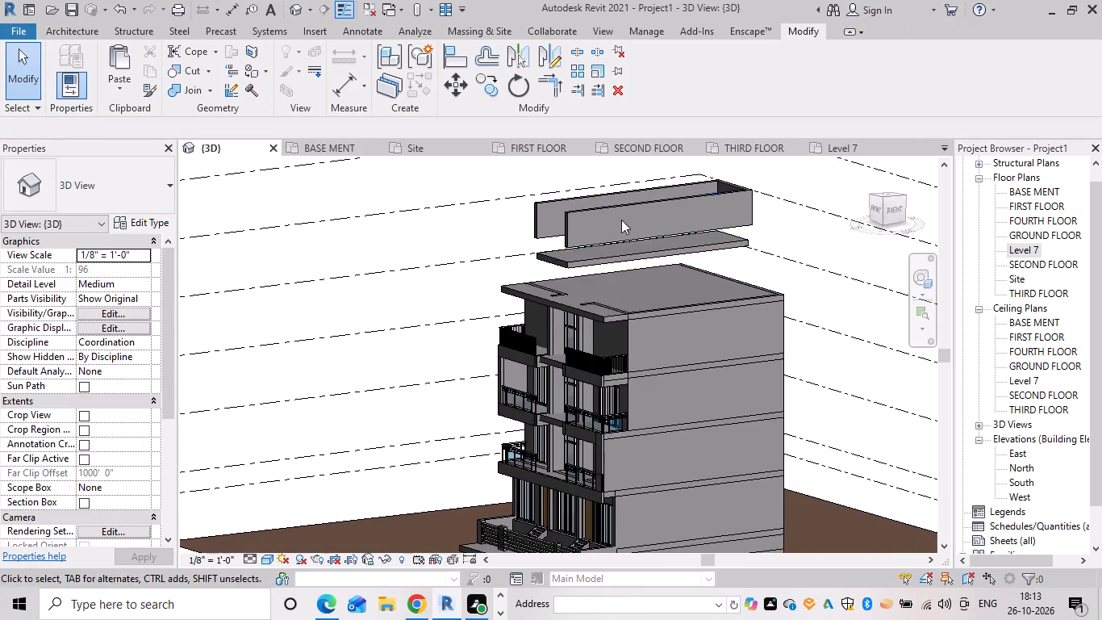
middle_click_drag(662, 250, 651, 232, "shift")
left_click(632, 205, "ctrl")
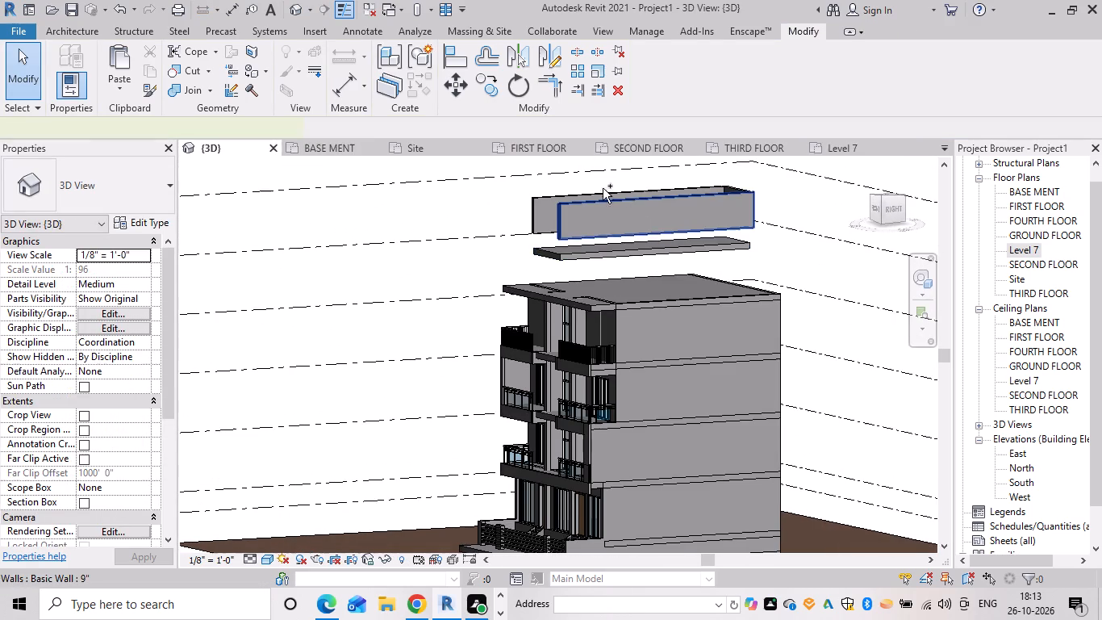
left_click(538, 203, "ctrl")
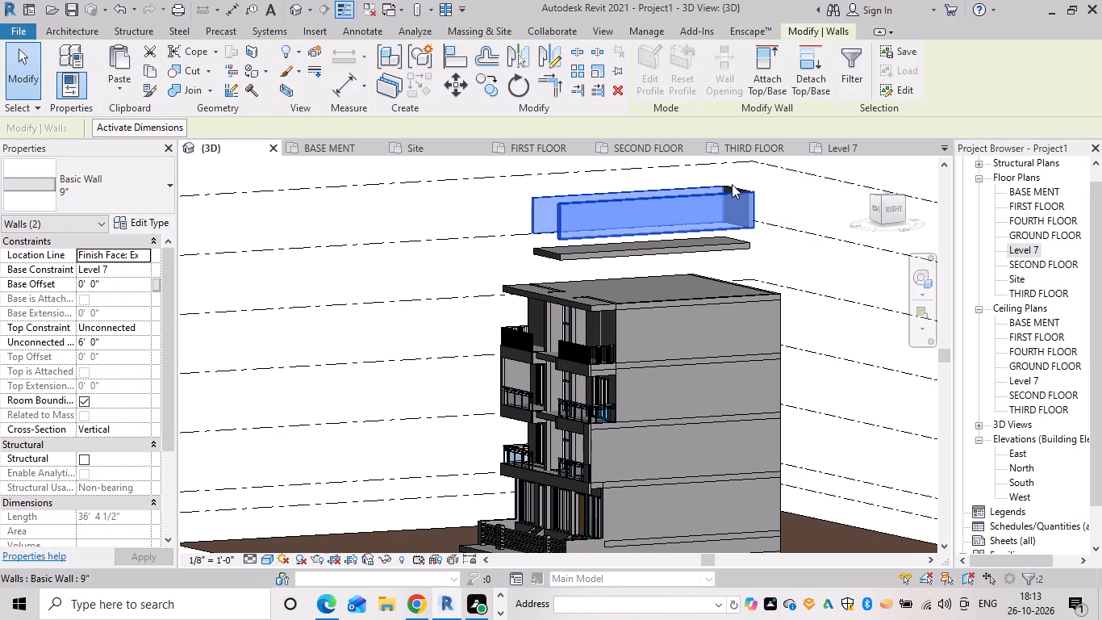
scroll(708, 220, "up", 4)
middle_click_drag(708, 258, 675, 563)
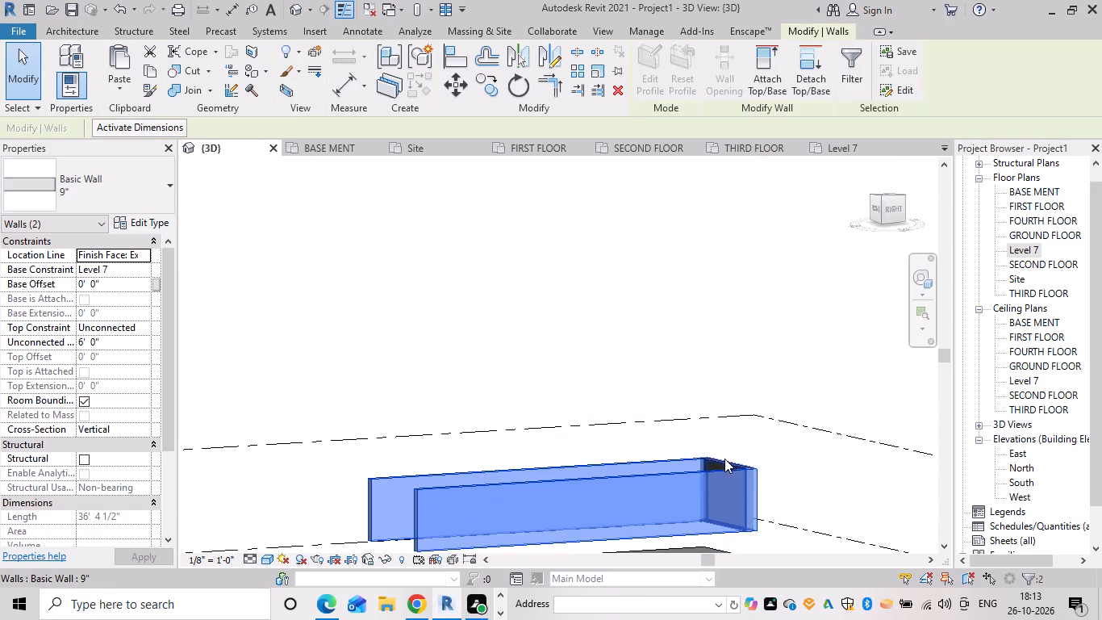
left_click(721, 458)
middle_click_drag(674, 471, 630, 275)
left_click(131, 285)
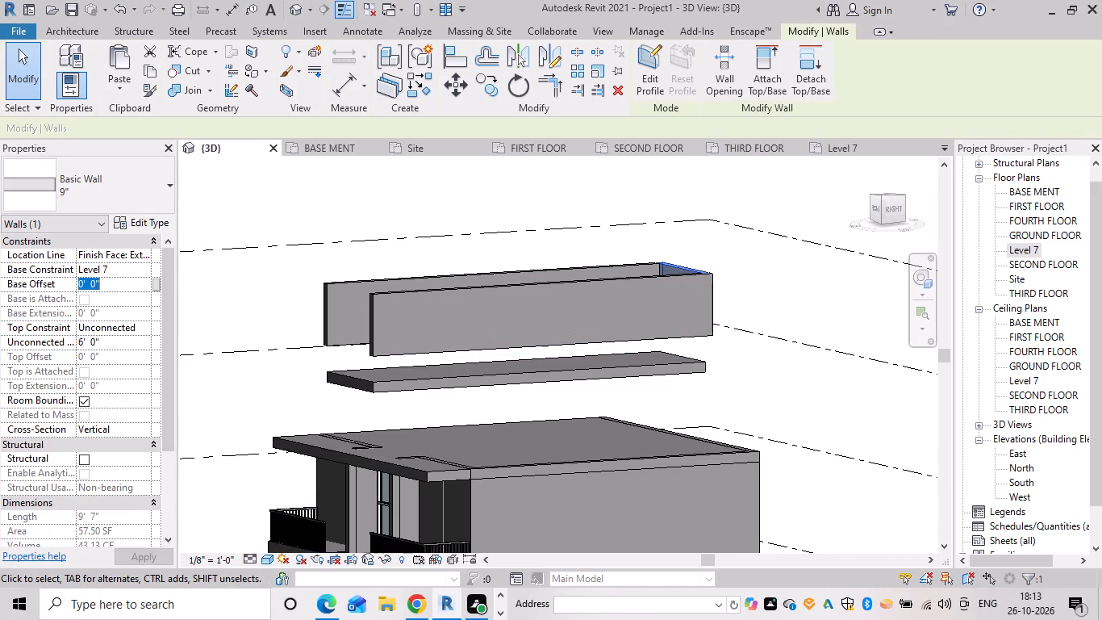
key("BackSpace")
type("-10'")
key("Return")
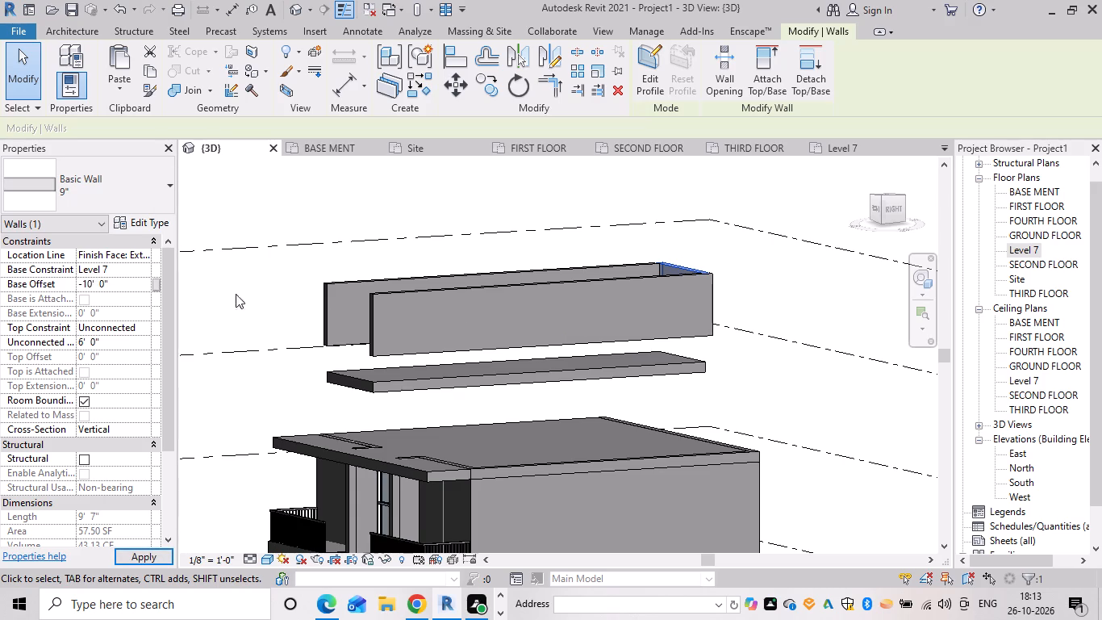
key("Escape")
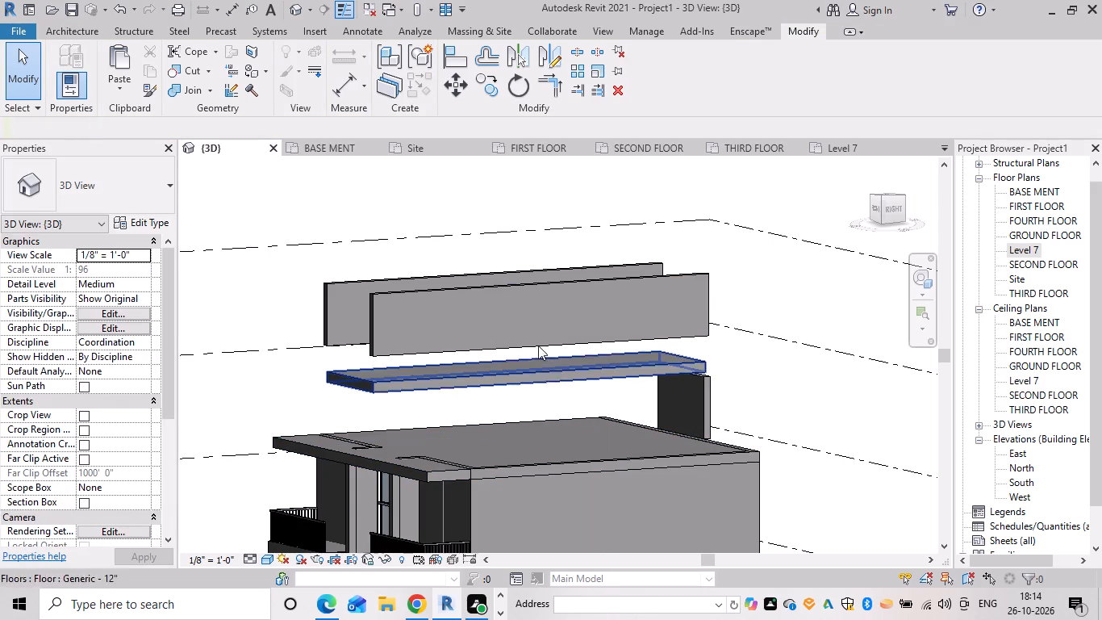
Stretch the right-side long wall's base down to the roof at -10' and lower its top to the upper slab, about 7' 6" high.
left_click(531, 341)
left_click_drag(538, 351, 558, 450)
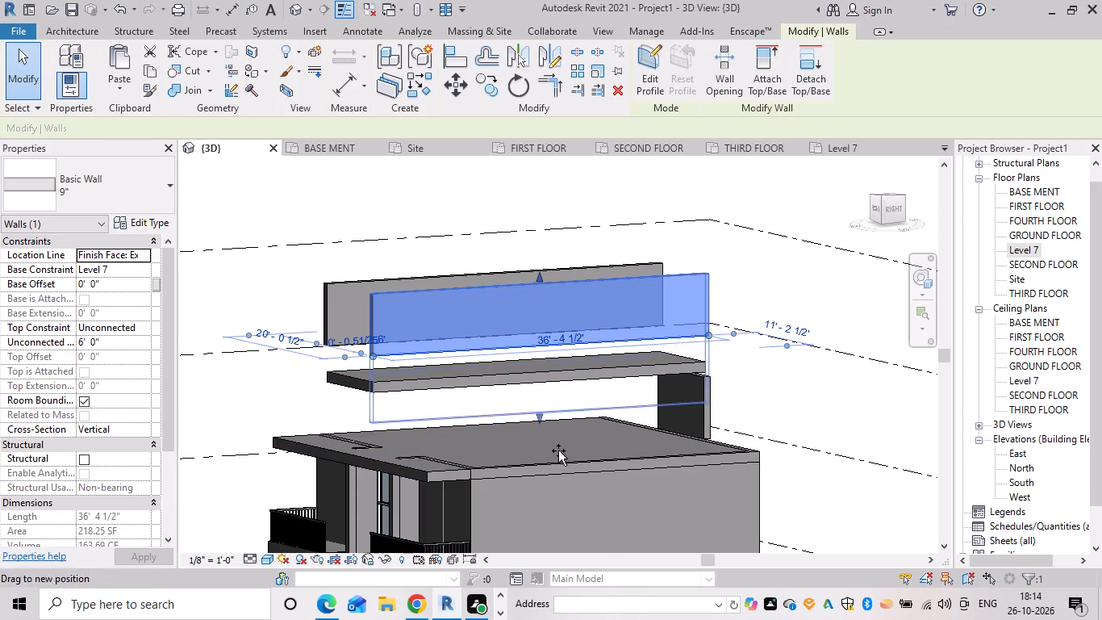
left_click_drag(558, 450, 558, 445)
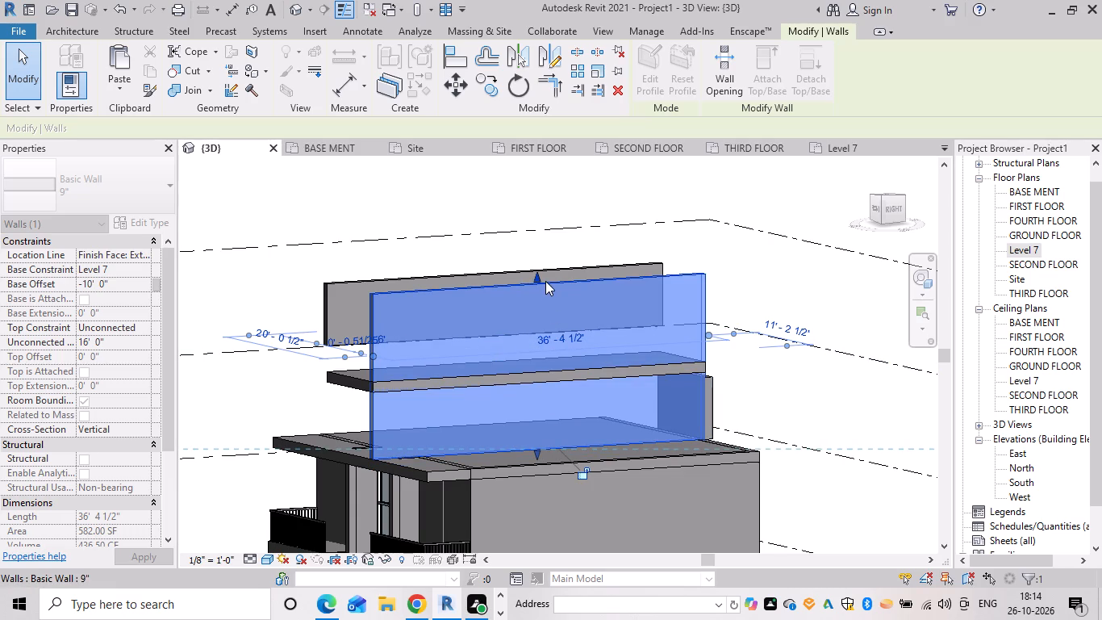
left_click_drag(537, 277, 545, 373)
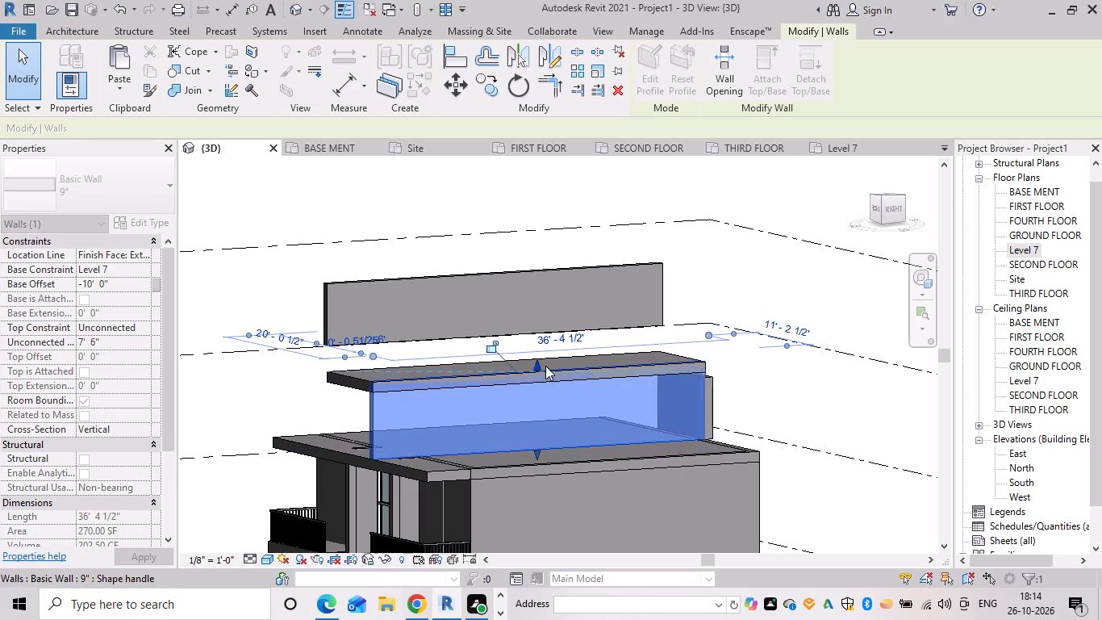
key("Escape")
Stretch the left-side long wall's base down to the roof at -10' and lower its top to the upper slab, about 7' 5" high.
scroll(511, 419, "down", 2)
middle_click_drag(475, 413, 756, 425, "shift")
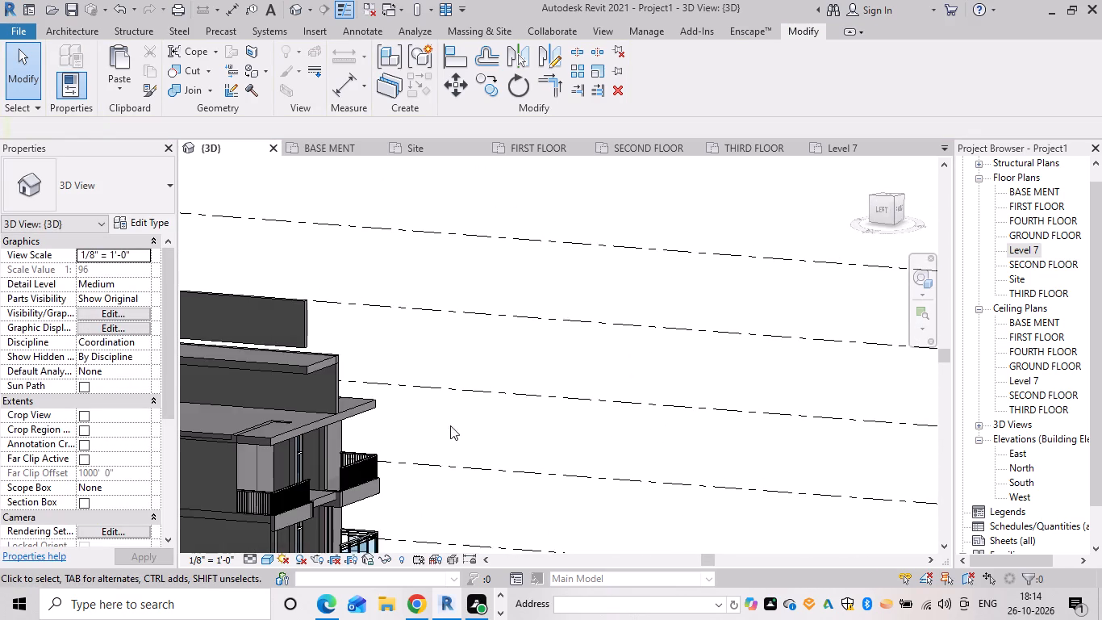
middle_click_drag(434, 428, 528, 434)
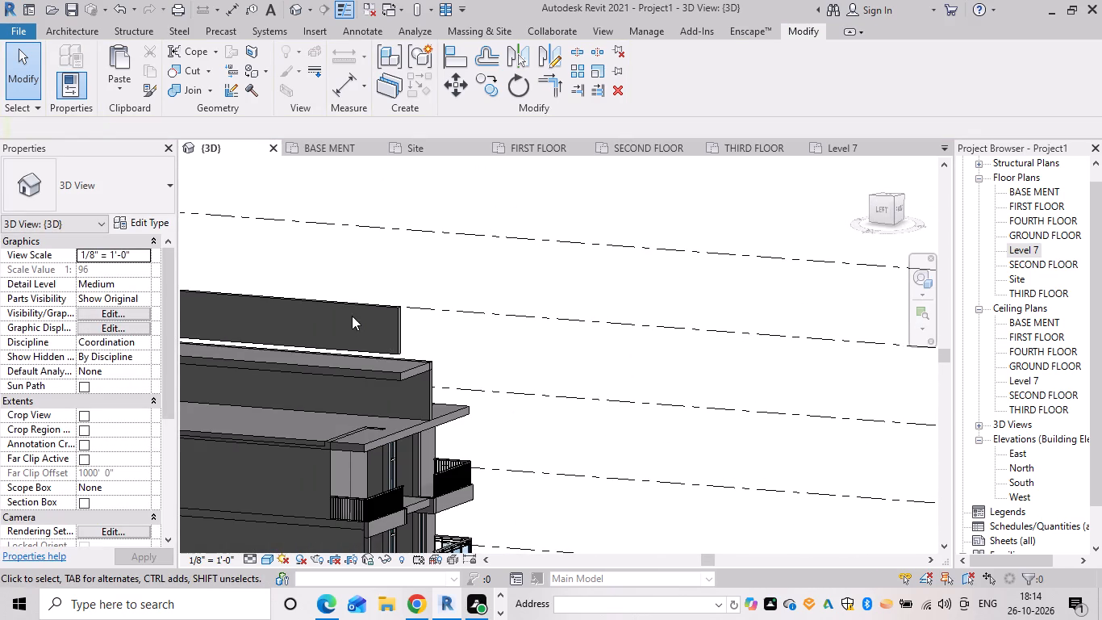
left_click(405, 325)
middle_click_drag(350, 348, 567, 350)
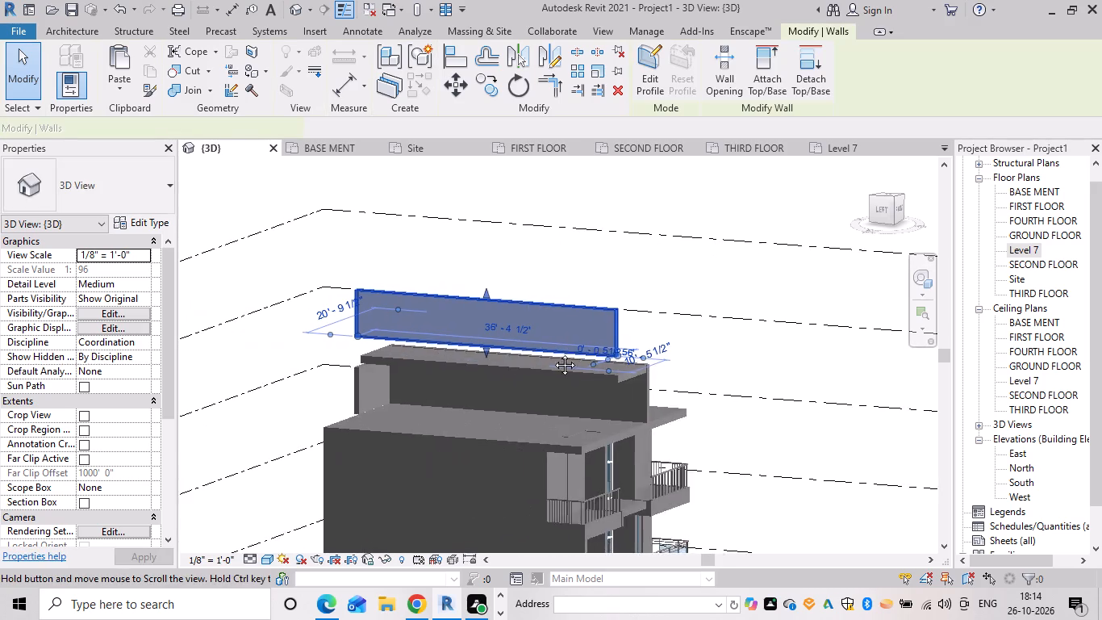
left_click_drag(482, 346, 493, 424)
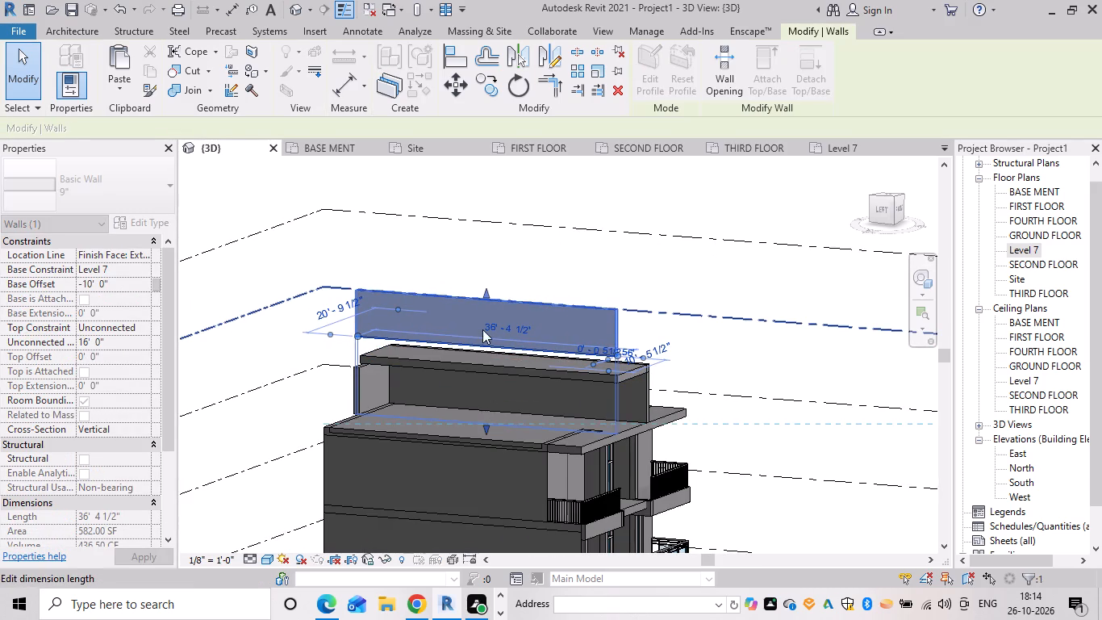
left_click_drag(483, 291, 482, 367)
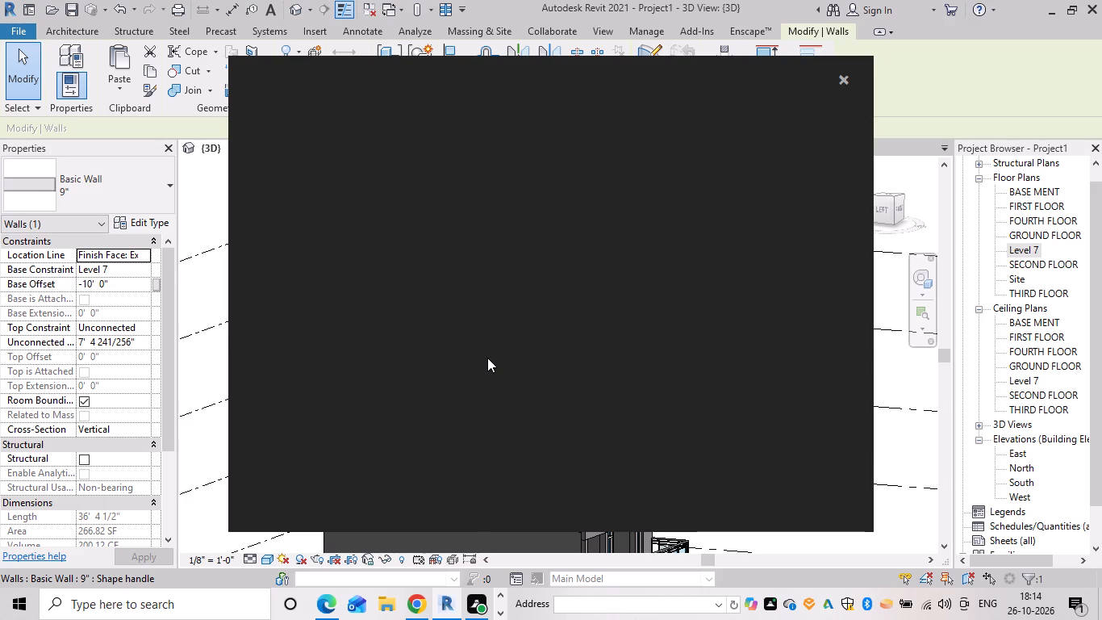
left_click(844, 74)
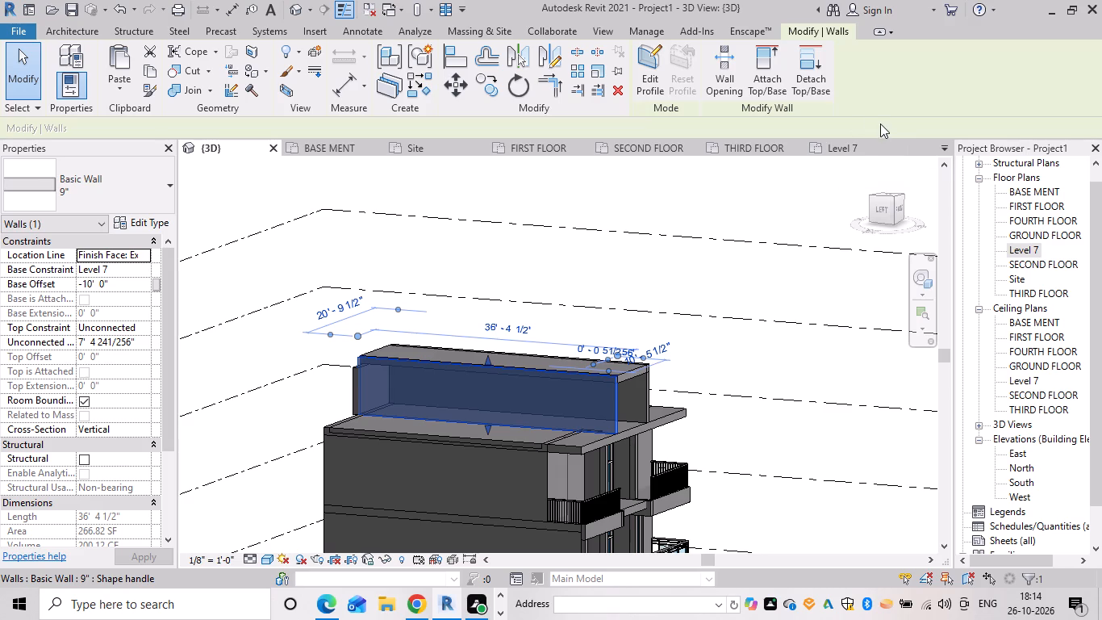
left_click(498, 203)
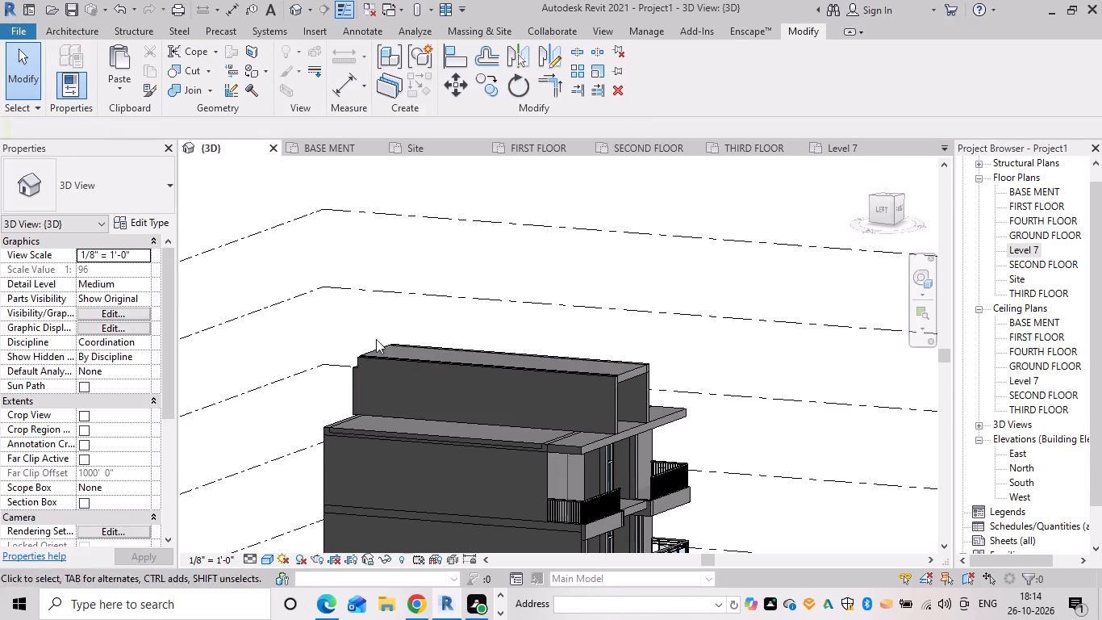
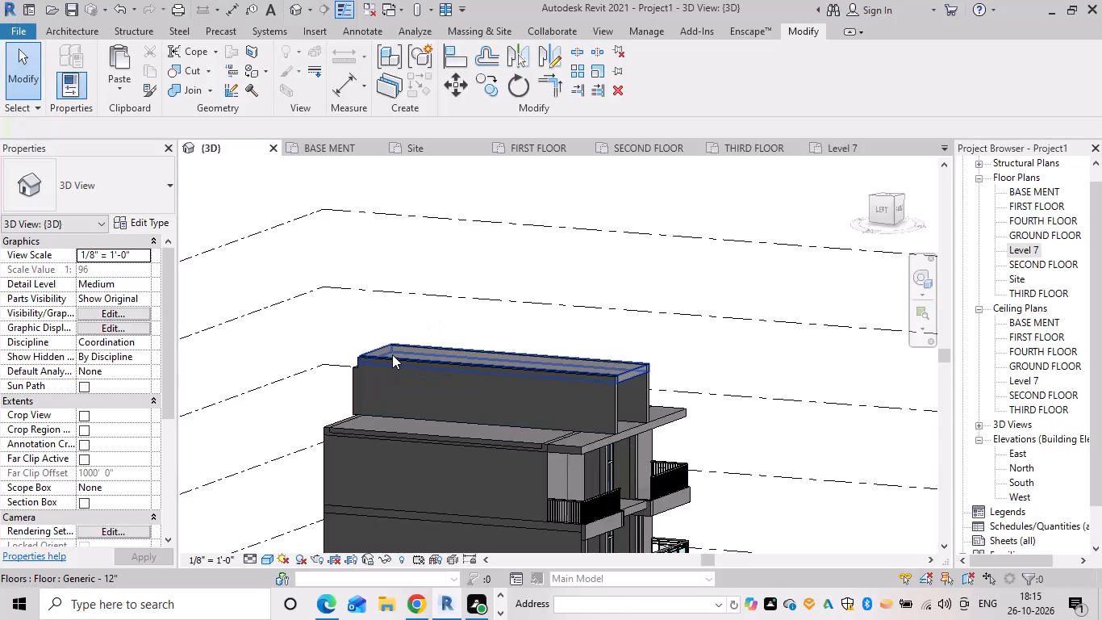
Raise the top of the short rear rooftop wall to the upper slab's top, making it about 7' 6" high.
middle_click_drag(319, 316, 422, 316, "shift")
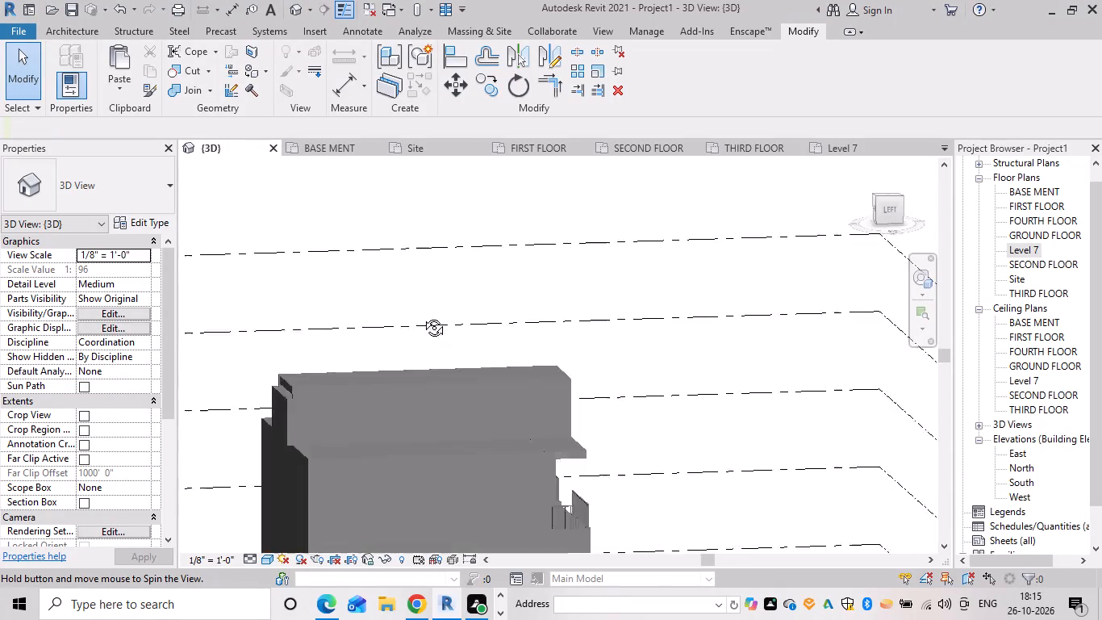
middle_click_drag(422, 316, 541, 325, "shift")
scroll(476, 440, "up", 5)
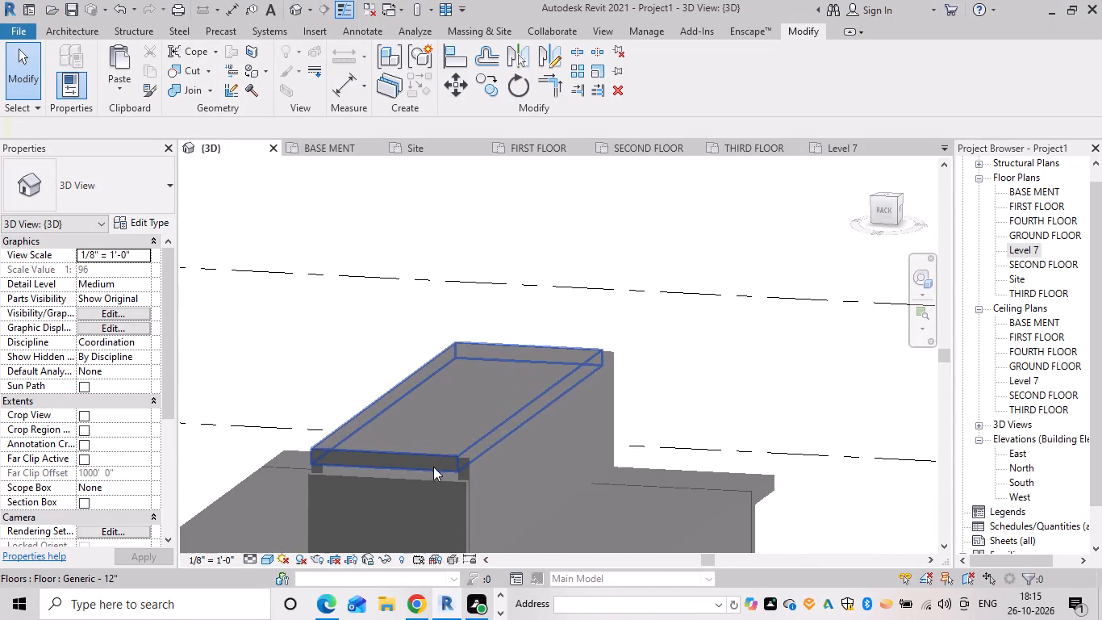
left_click(430, 482)
left_click_drag(390, 471, 391, 463)
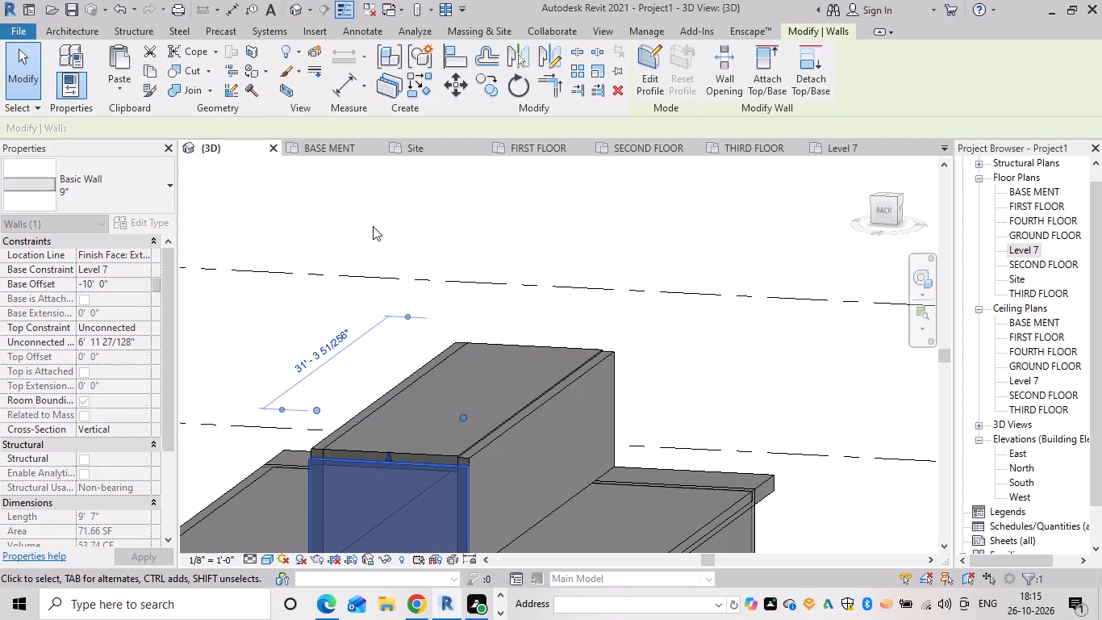
left_click(373, 226)
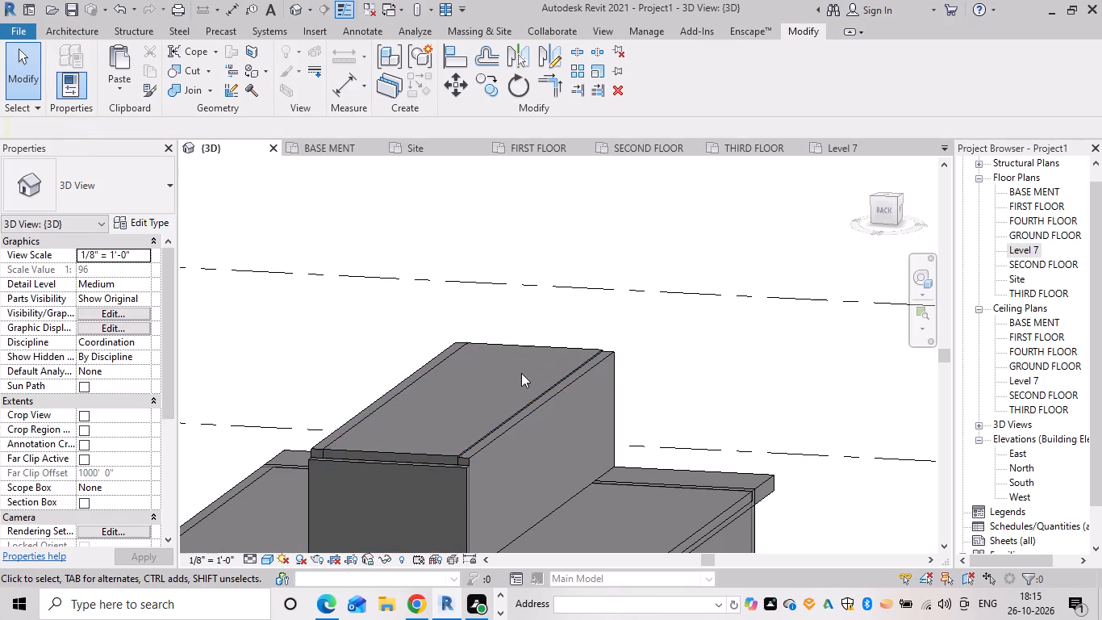
scroll(415, 443, "up", 9)
left_click(444, 480)
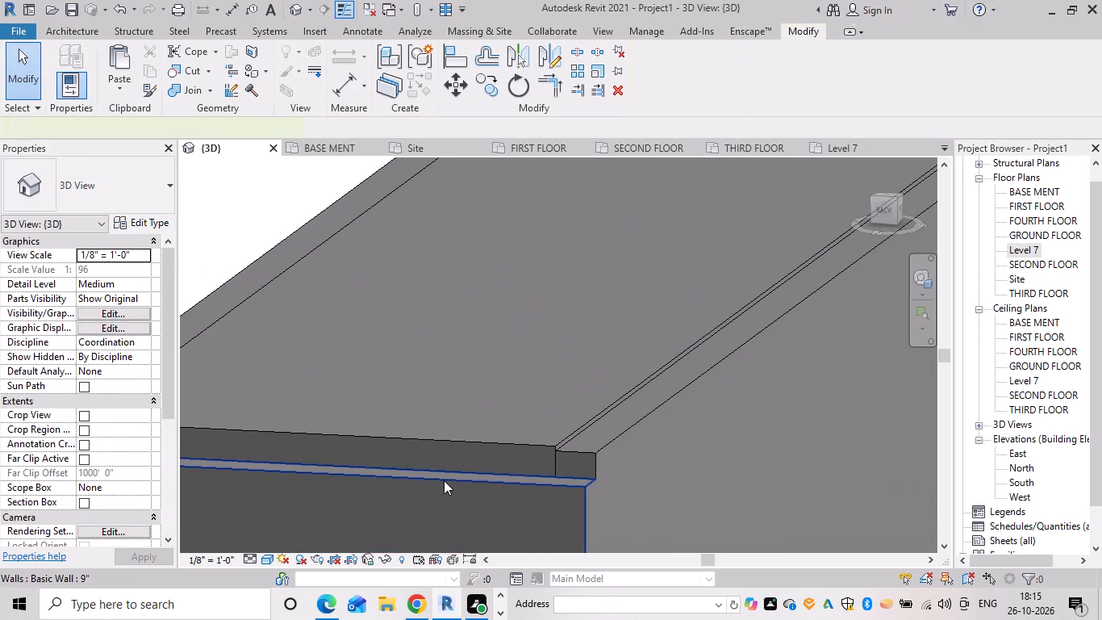
left_click_drag(315, 462, 323, 438)
left_click(390, 346)
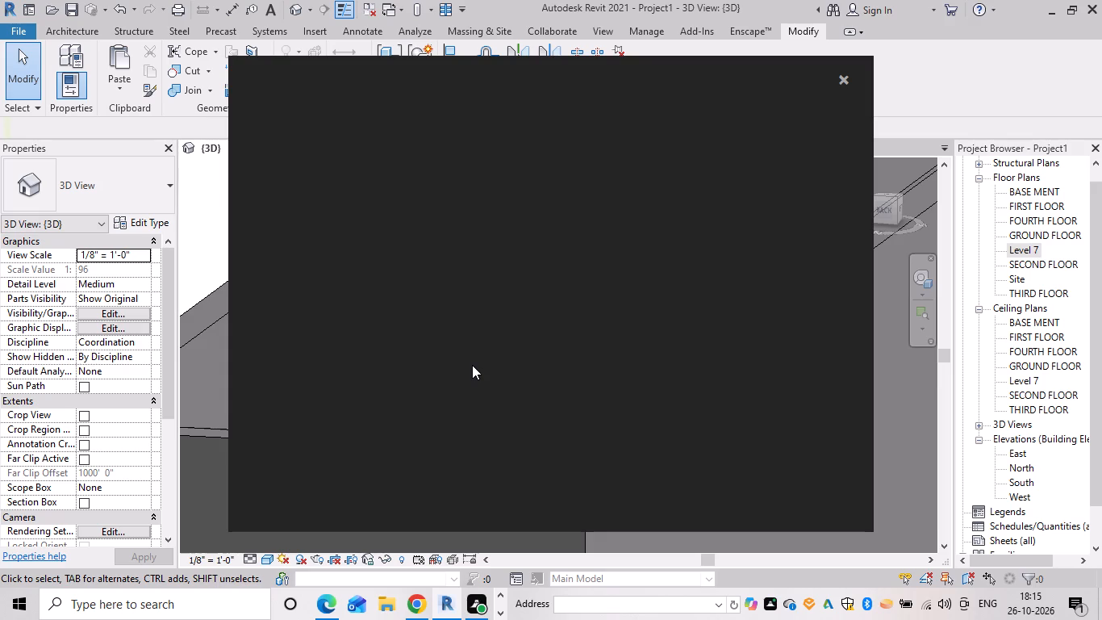
left_click(845, 77)
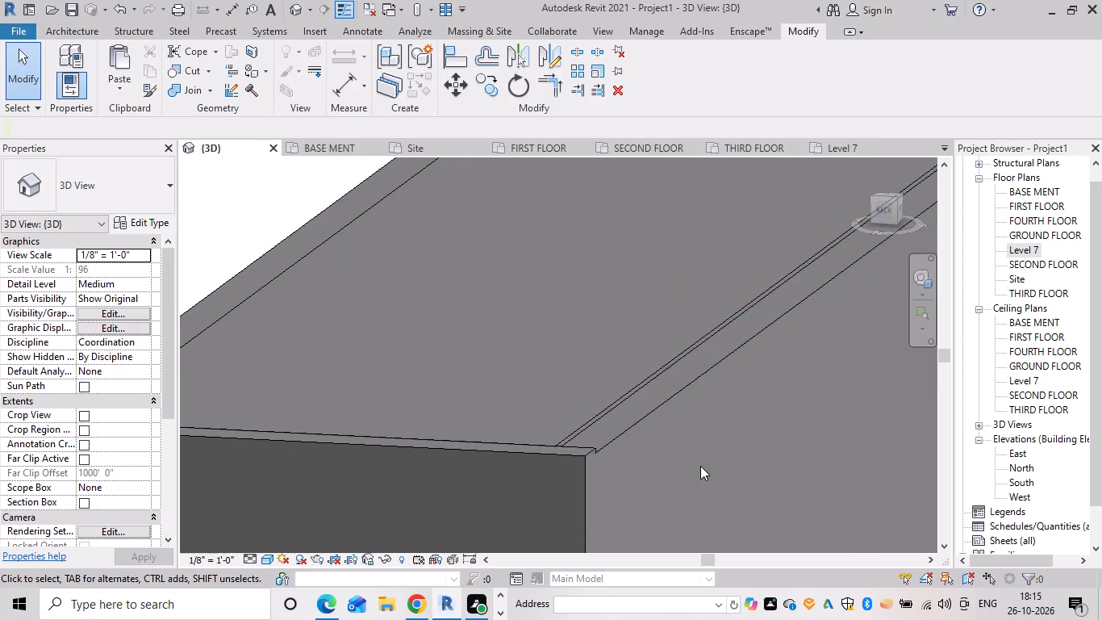
Nudge the short rear rooftop wall inward about 9" so it lines up with the rear edge of the roof below.
scroll(700, 466, "down", 5)
middle_click_drag(699, 468, 576, 380, "shift")
scroll(574, 386, "down", 10)
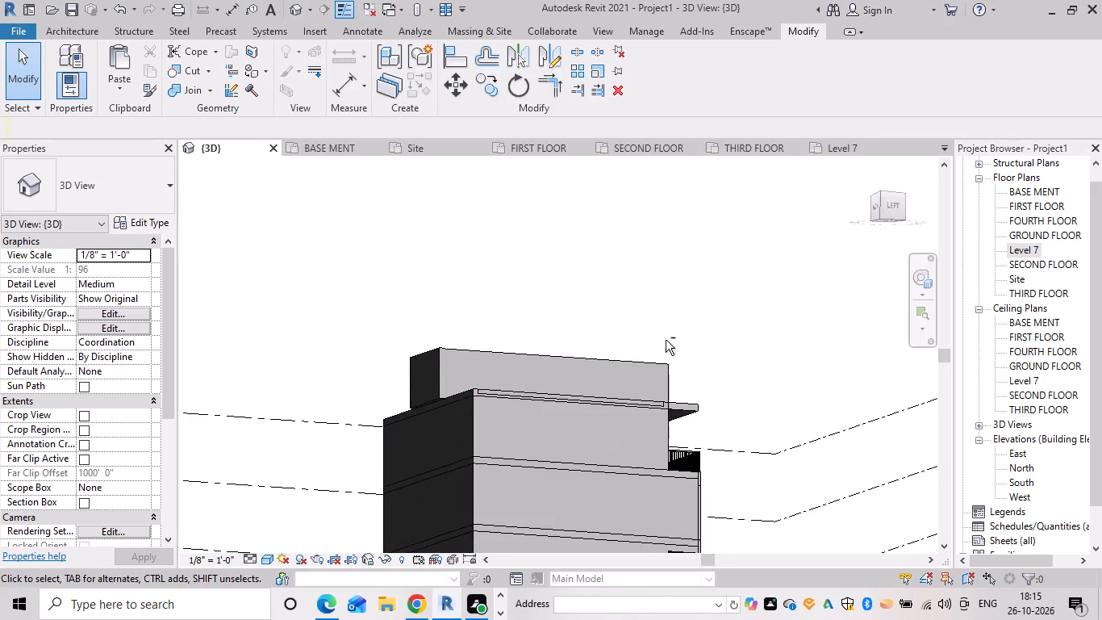
middle_click_drag(663, 340, 637, 397, "shift")
scroll(480, 423, "up", 1, "shift")
middle_click_drag(478, 422, 454, 413, "shift")
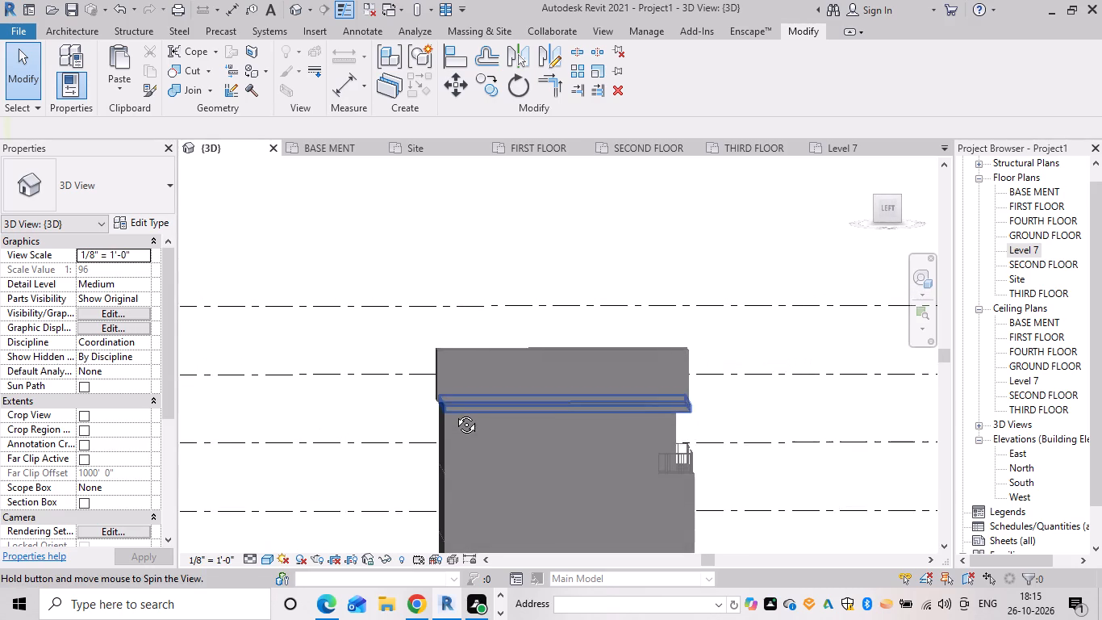
middle_click_drag(454, 413, 454, 410, "shift")
scroll(437, 383, "up", 5)
middle_click(506, 425, "shift")
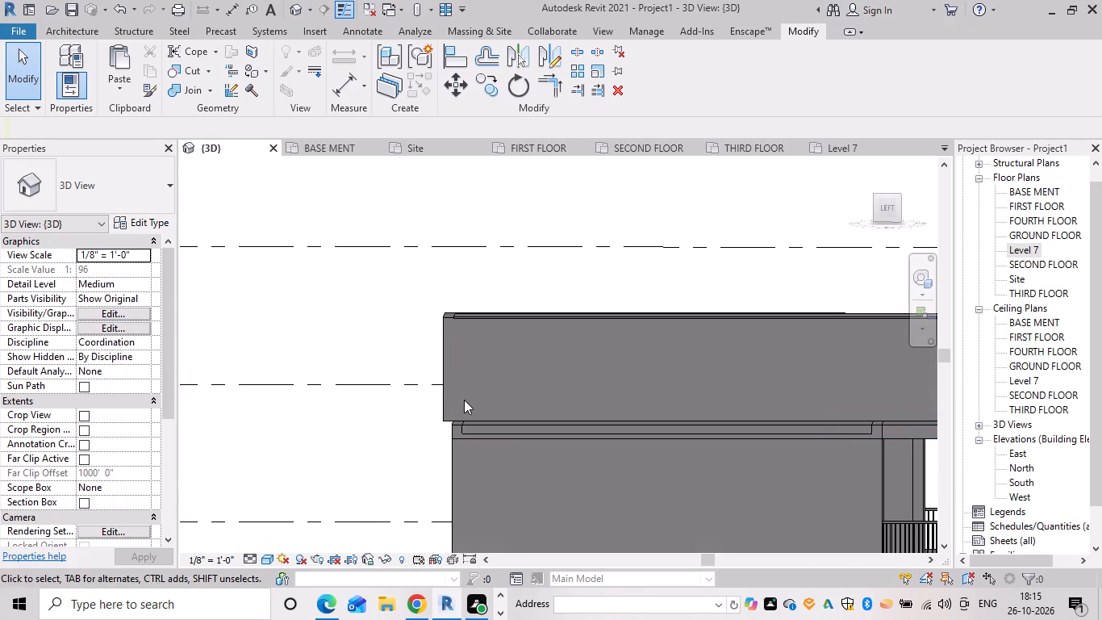
left_click(445, 398)
key("Right")
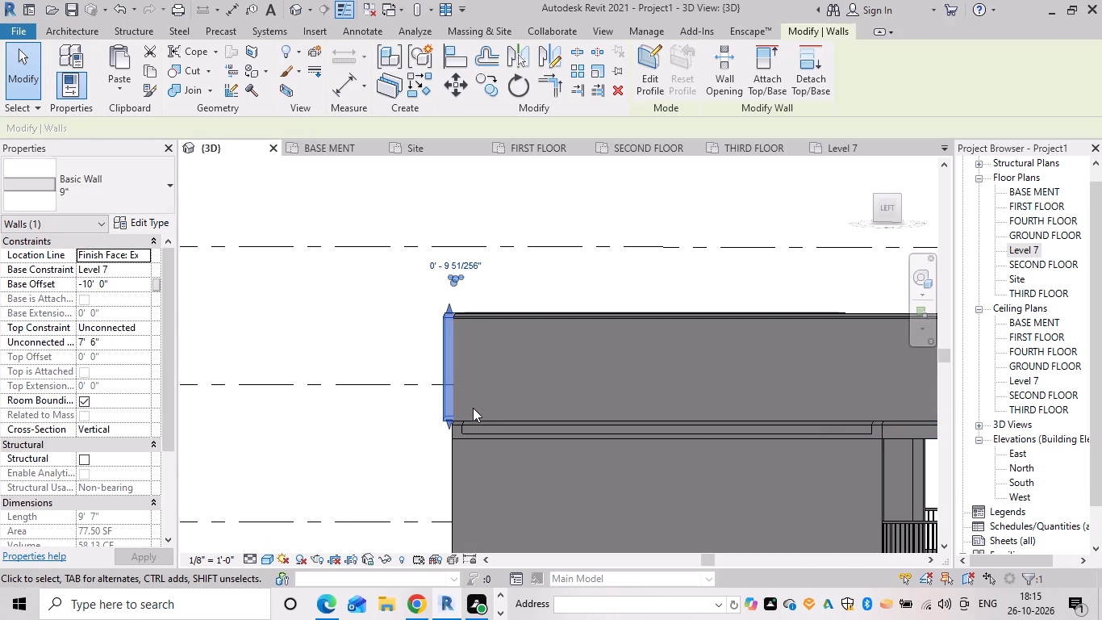
key("Right")
key("Right")
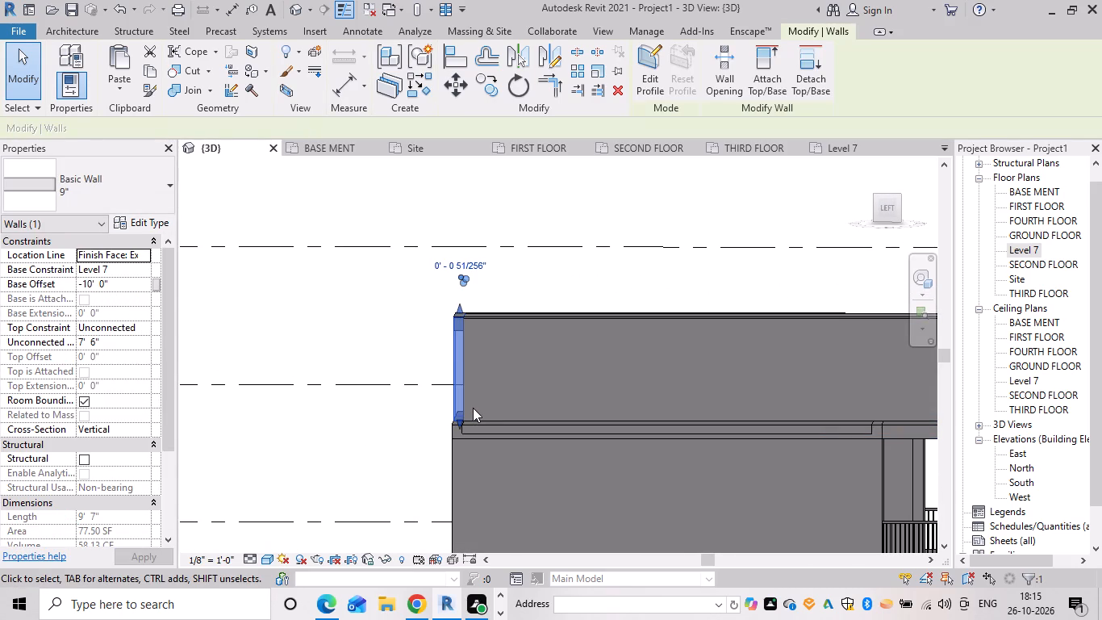
scroll(430, 400, "up", 10)
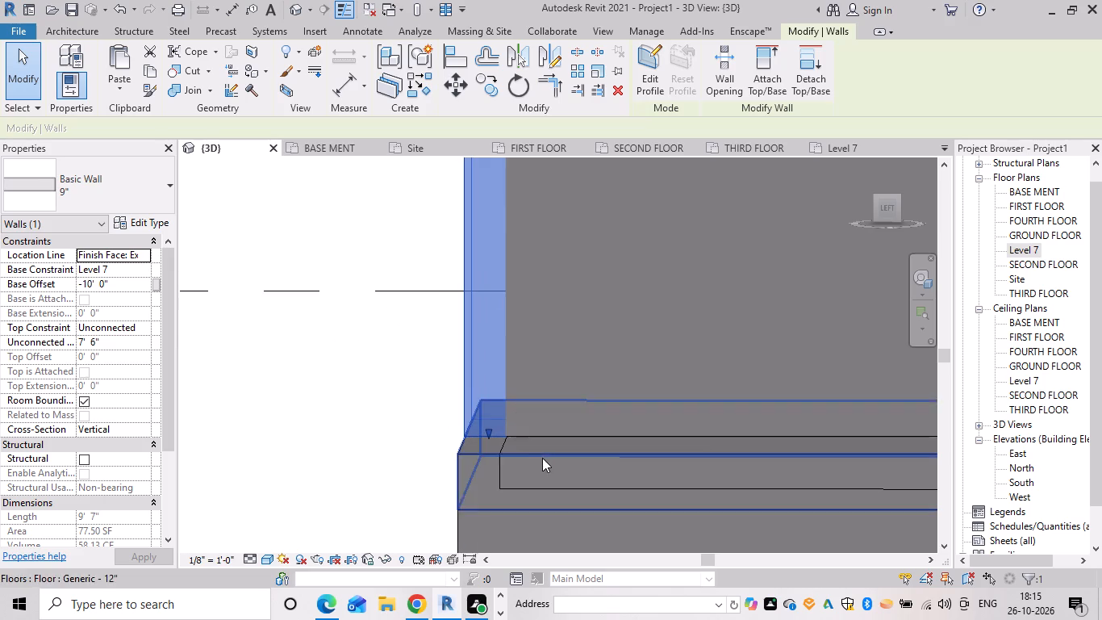
key("Escape")
scroll(440, 431, "down", 2)
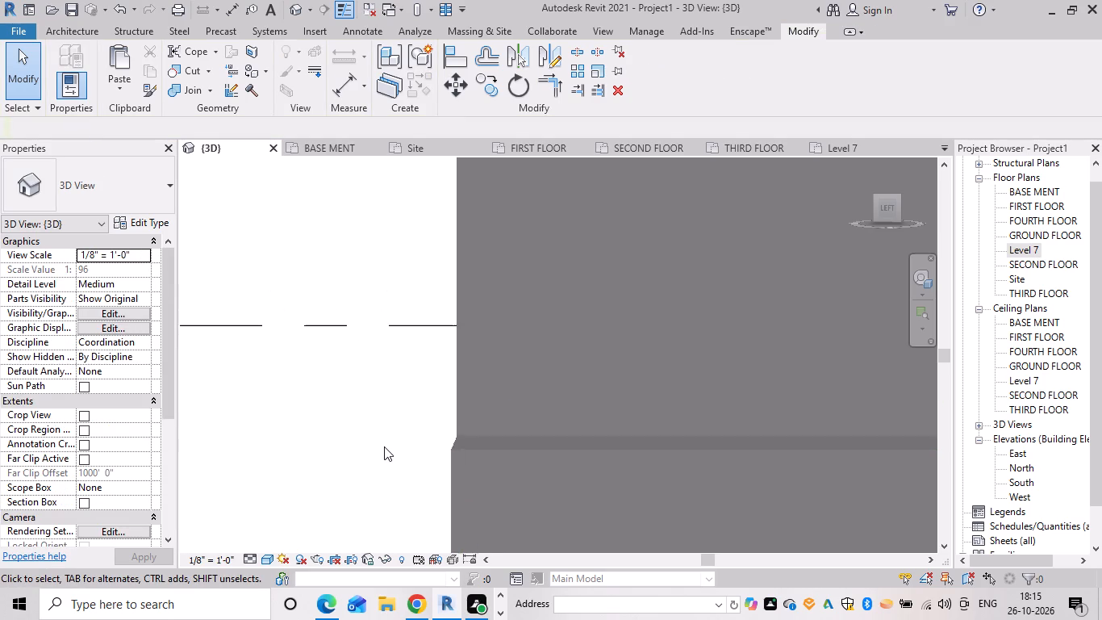
scroll(384, 448, "down", 12)
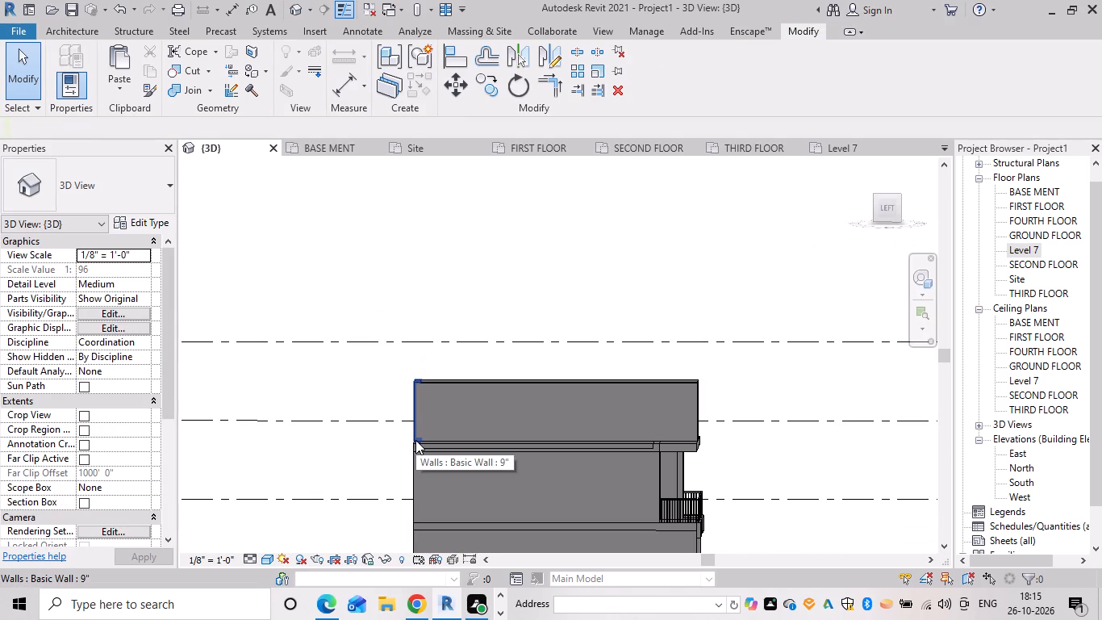
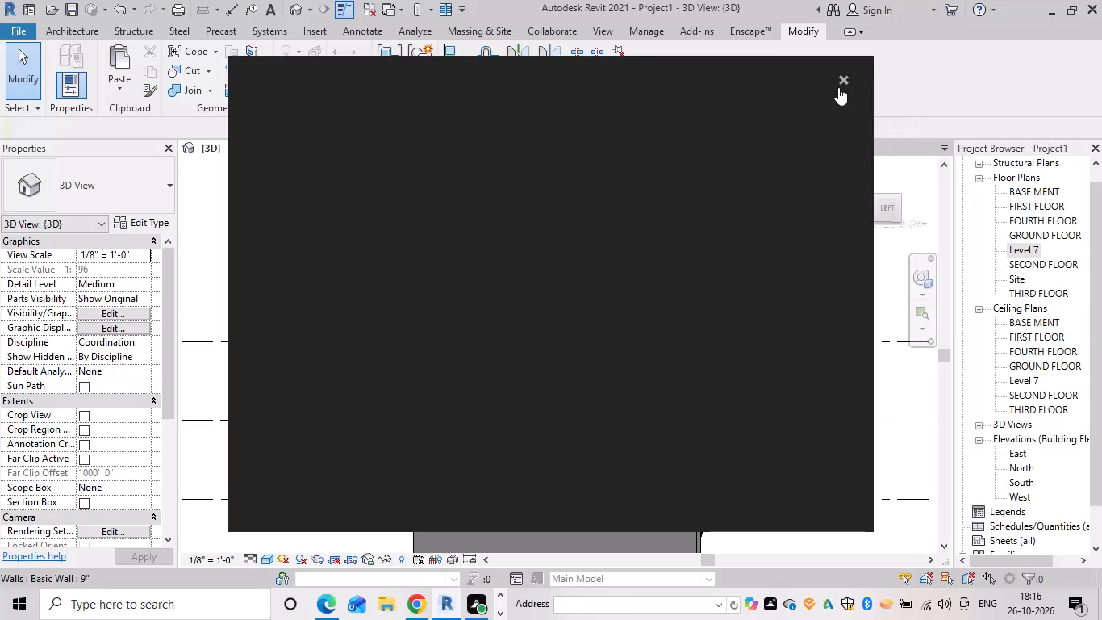
Dismiss the Autodesk Genuine notification covering the 3D view.
left_click(839, 74)
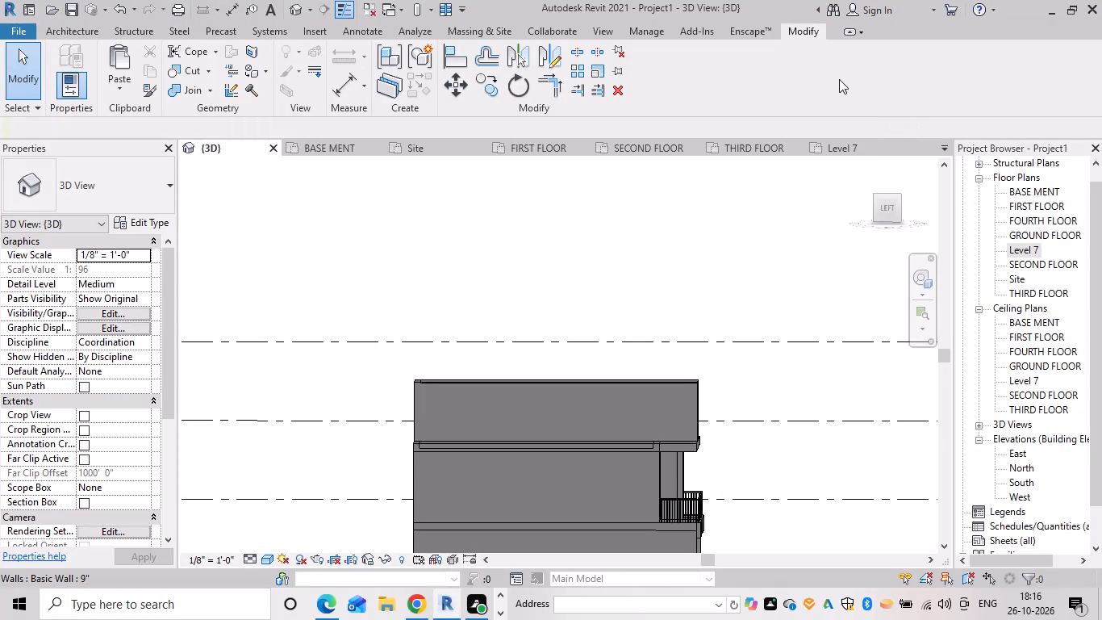
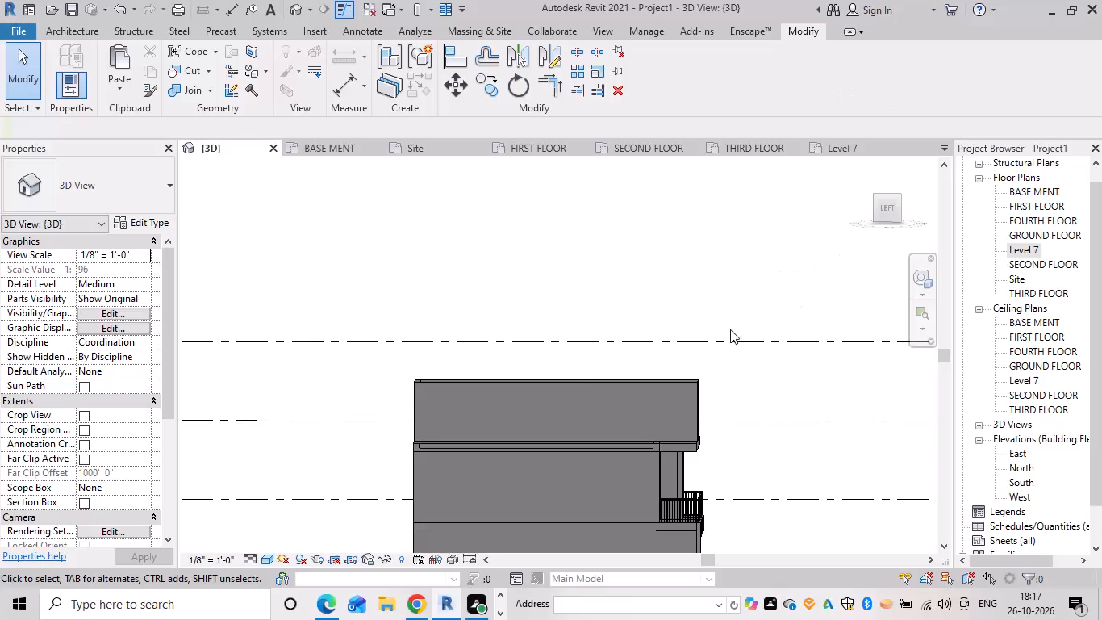
Examine the rooftop structure and its open front end from corner and front views.
left_click(860, 168)
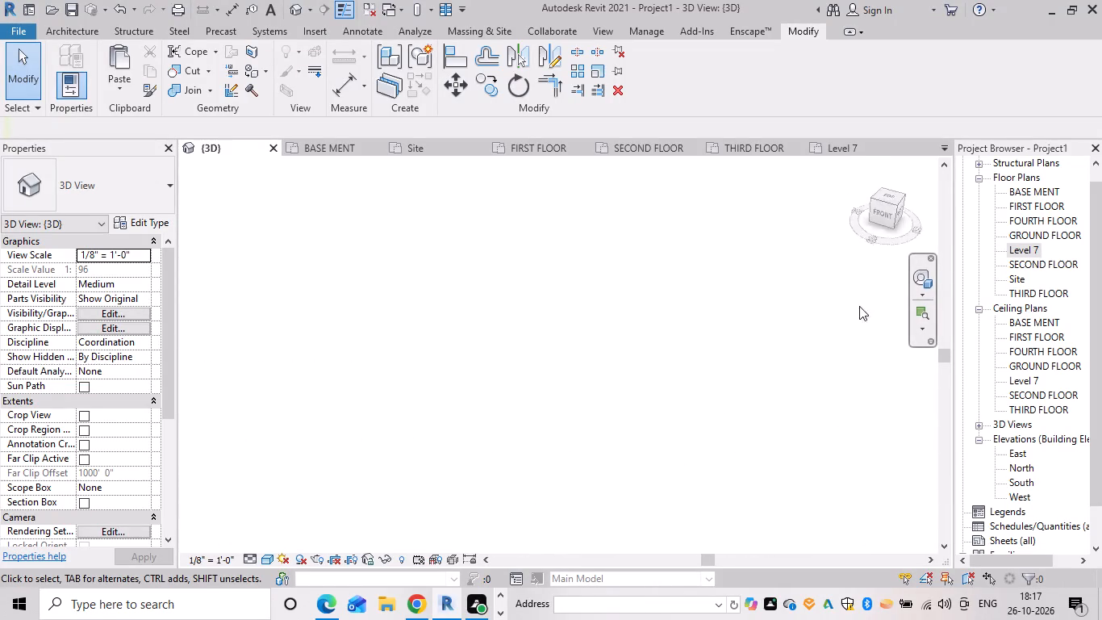
scroll(514, 345, "up", 6)
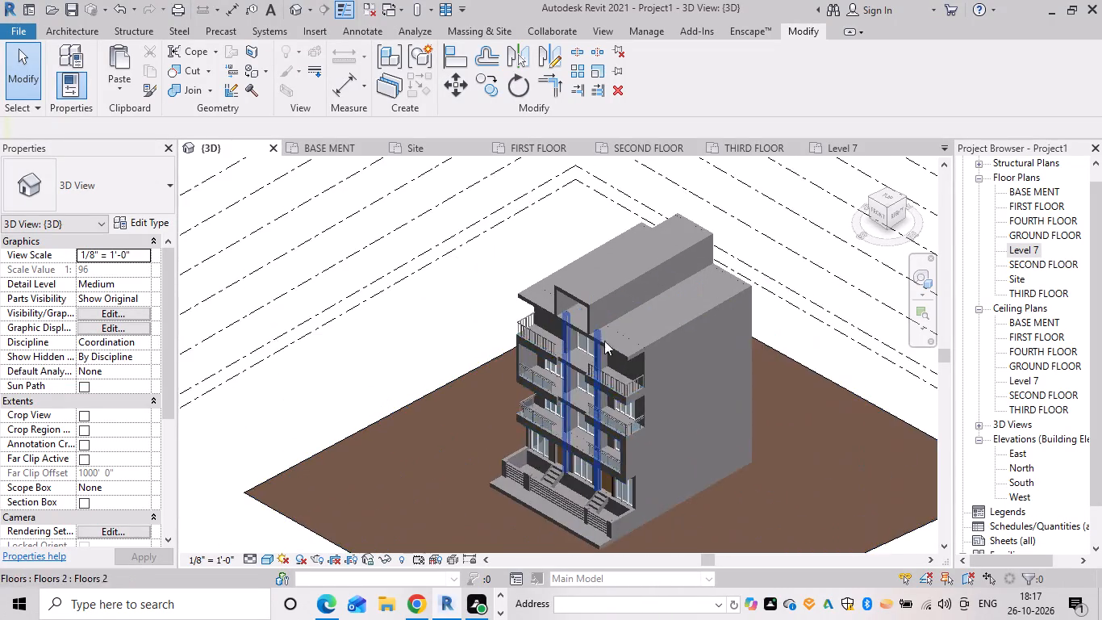
scroll(605, 331, "up", 12)
scroll(576, 296, "down", 3)
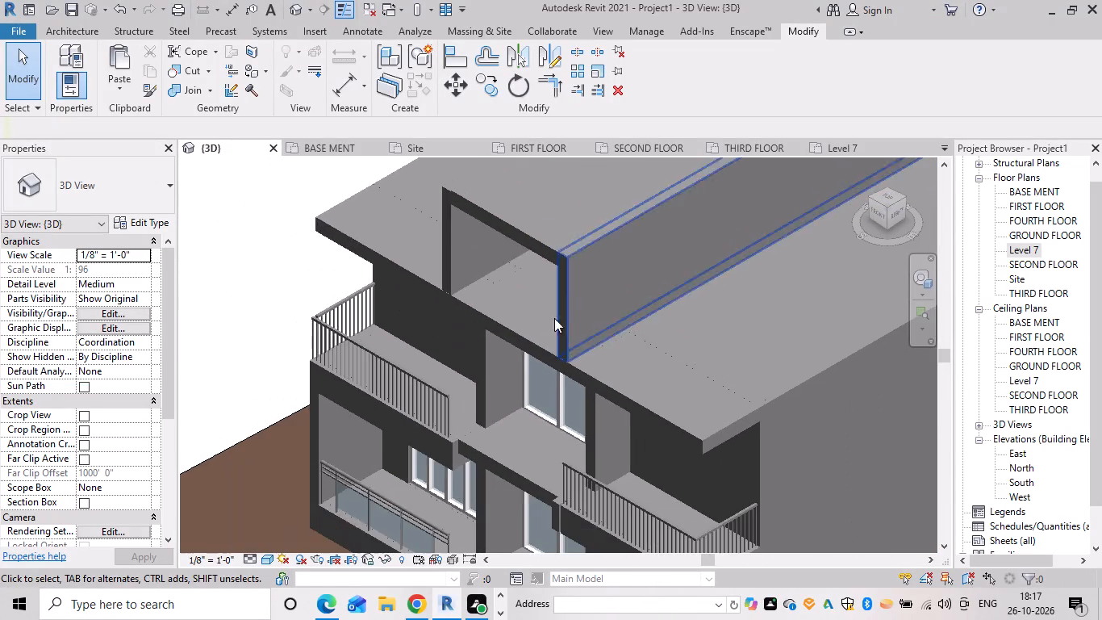
scroll(536, 325, "down", 11)
middle_click(542, 320)
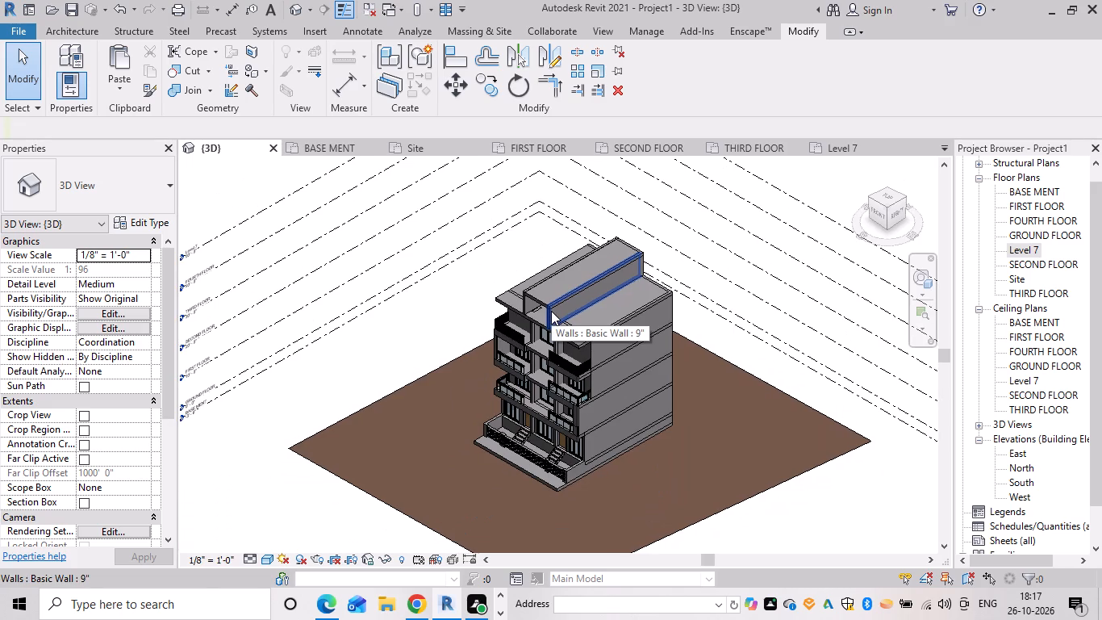
scroll(575, 372, "up", 2)
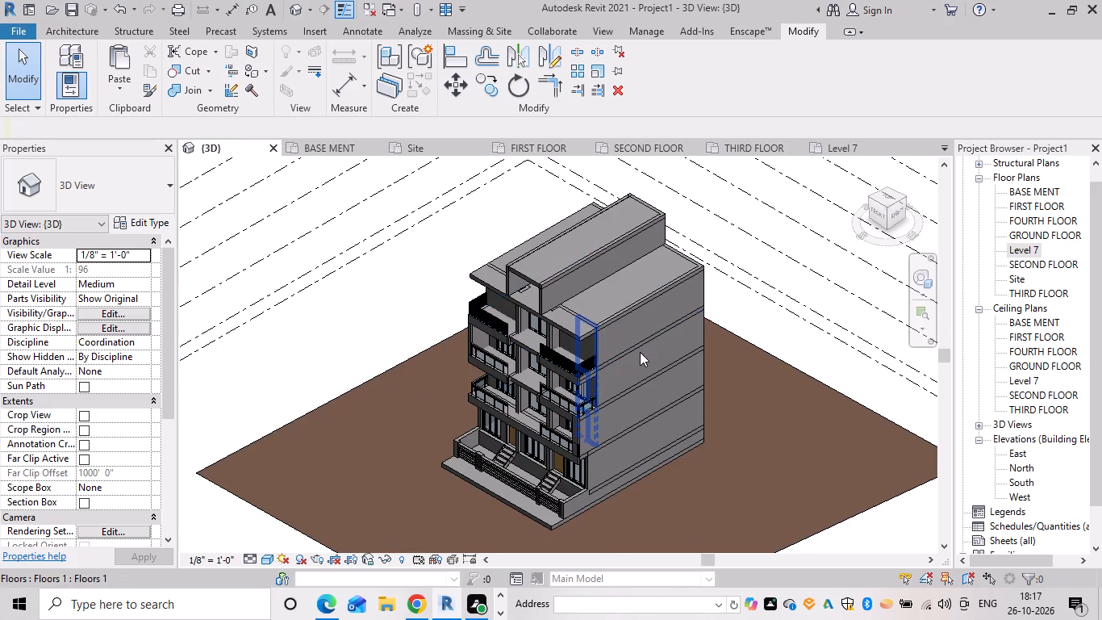
left_click(877, 214)
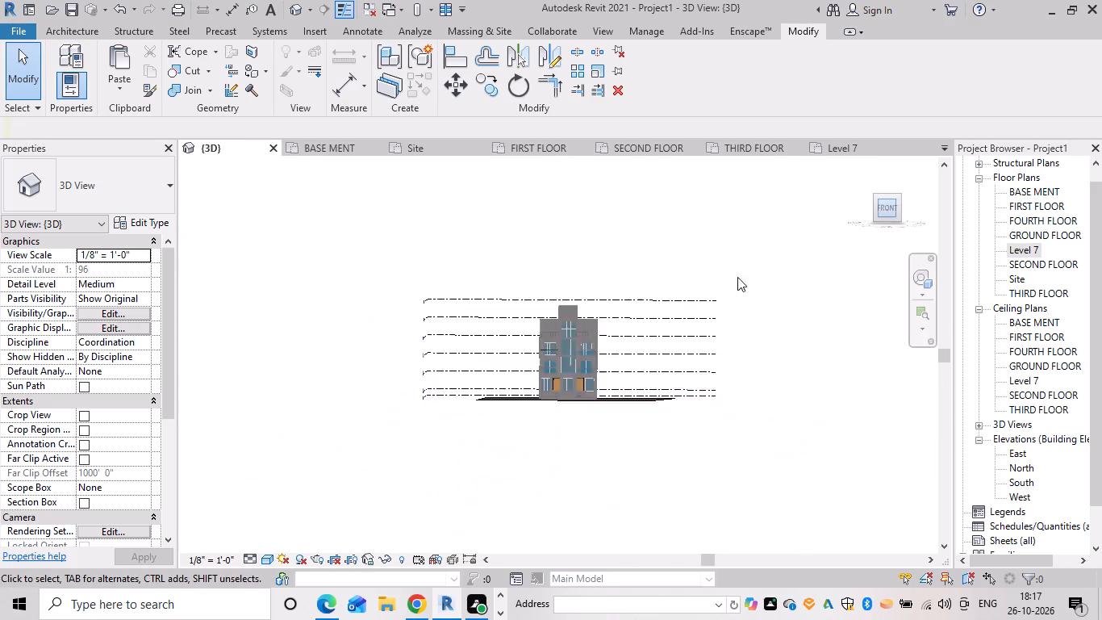
scroll(614, 325, "up", 12)
scroll(569, 216, "up", 1)
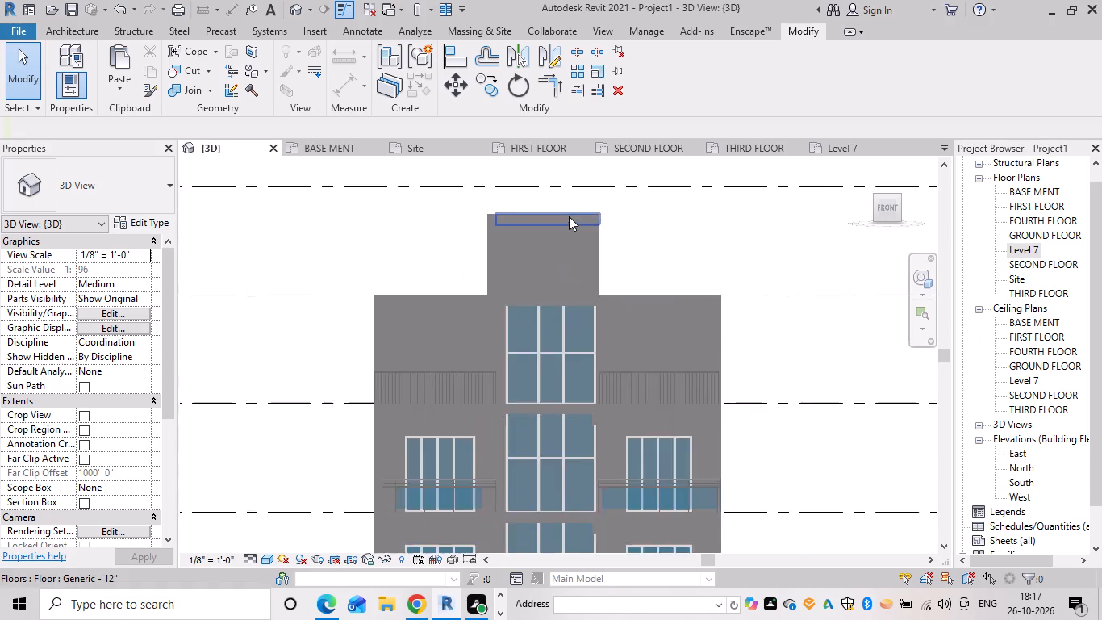
scroll(569, 216, "up", 2)
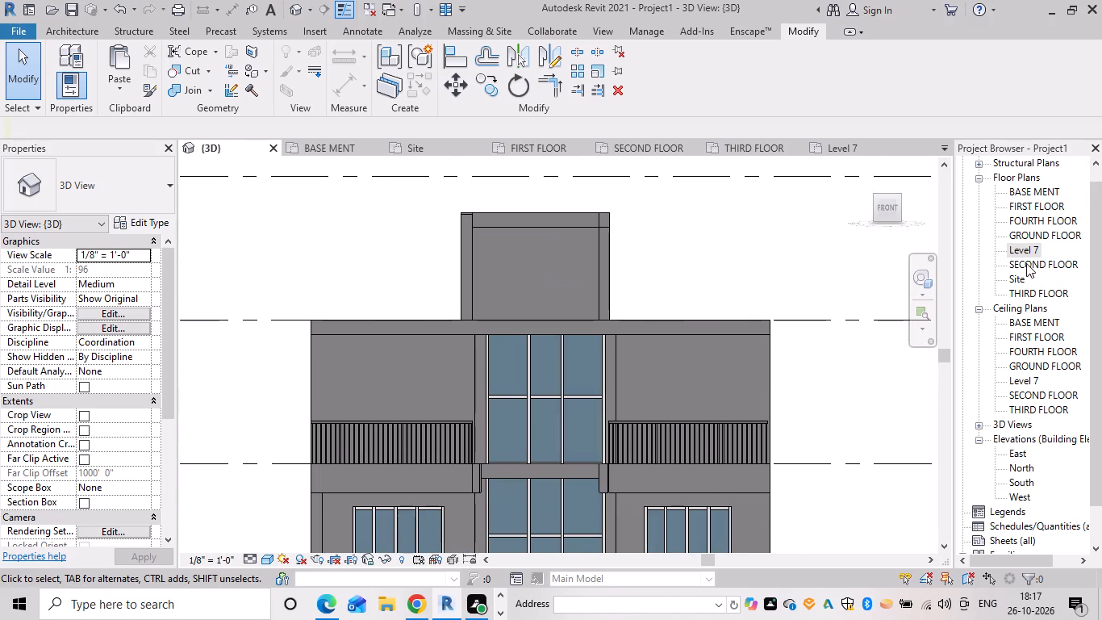
On the Level 7 floor plan, draw a 9" basic wall about 9' 7" long along the upper slab's front edge.
double_click(1023, 248)
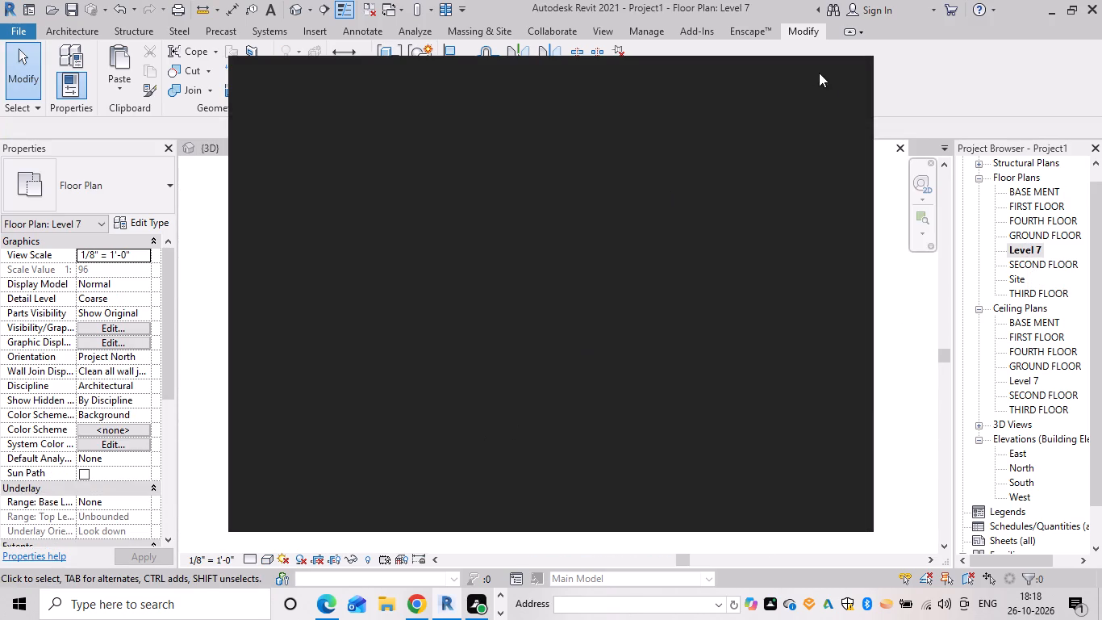
left_click(841, 77)
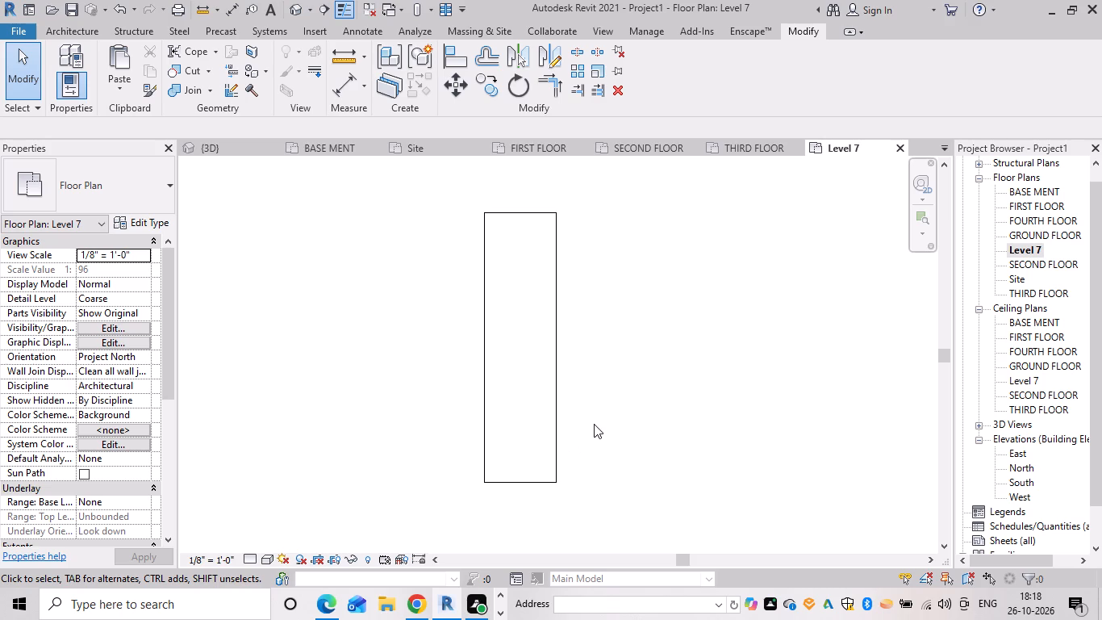
type("wa")
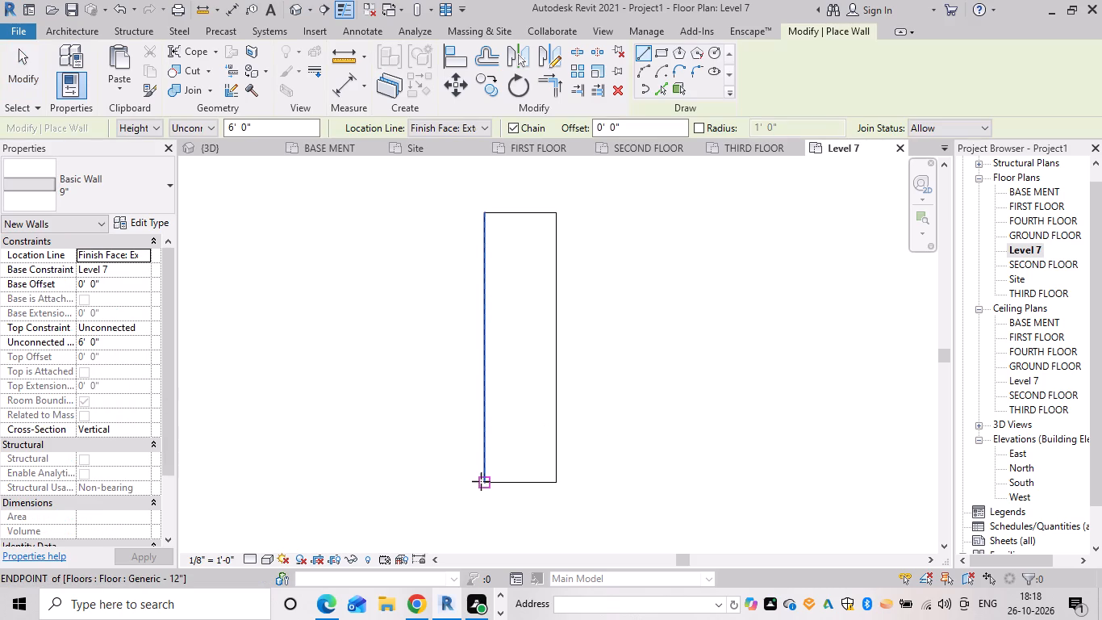
left_click(484, 482)
left_click(561, 482)
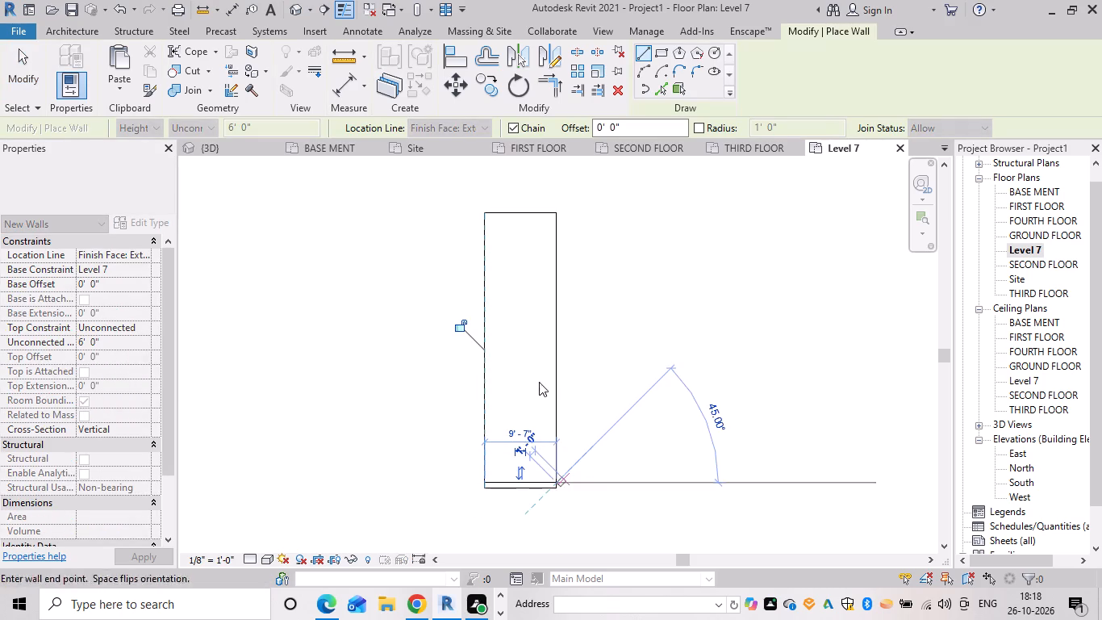
key("Escape")
key("Escape")
key("Escape")
In the 3D view, stretch the new front wall's base down to a -10' 0" offset and lower its top to the upper slab.
left_click(222, 144)
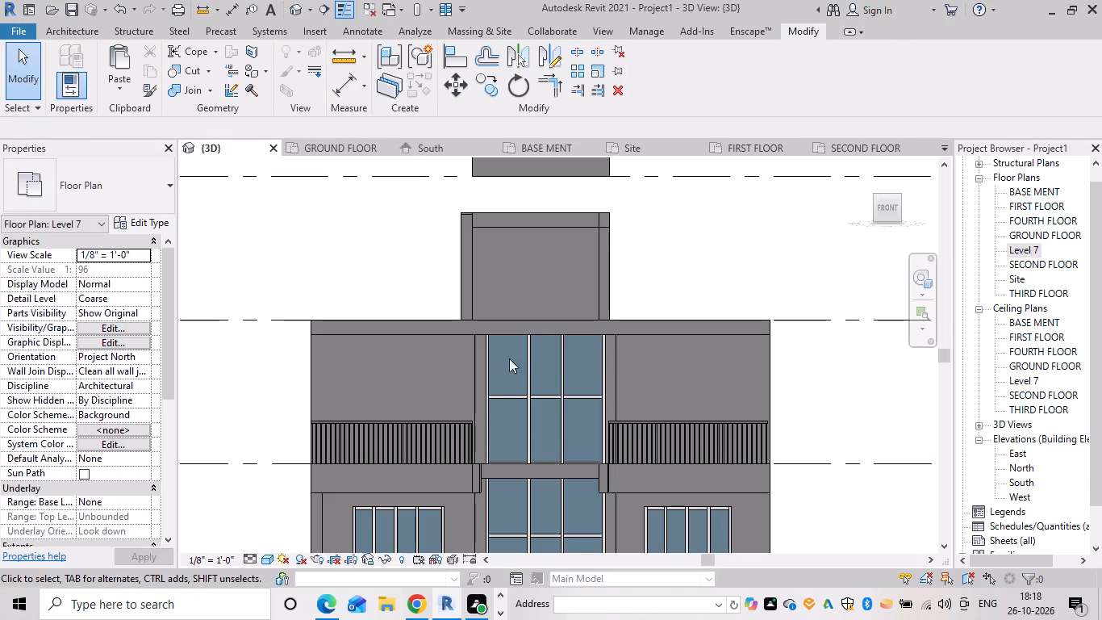
middle_click_drag(568, 182, 606, 295)
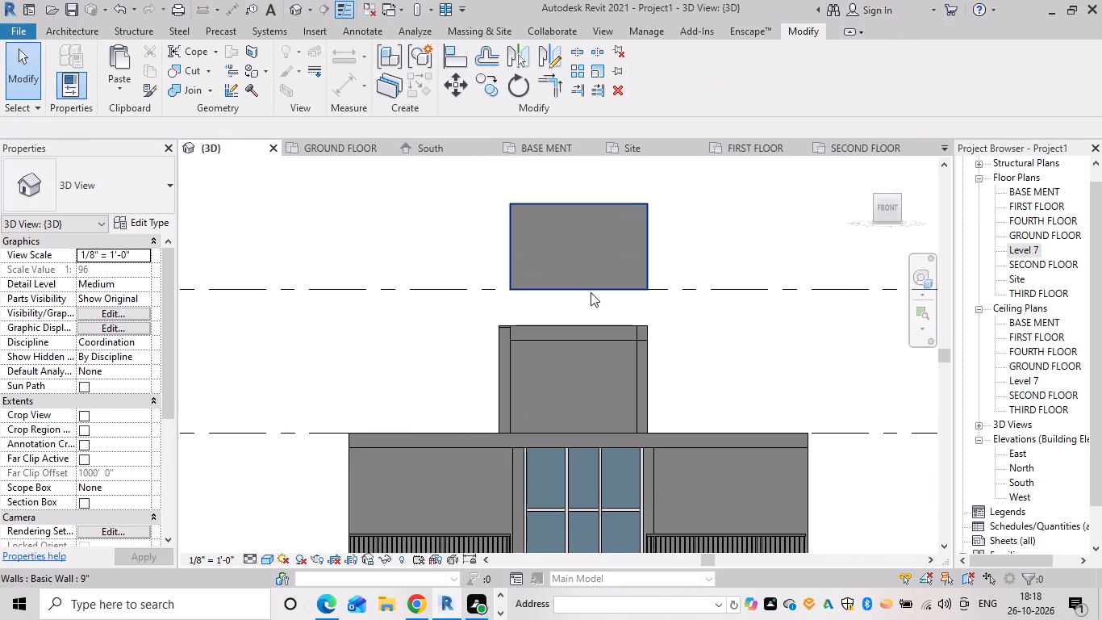
left_click(608, 198)
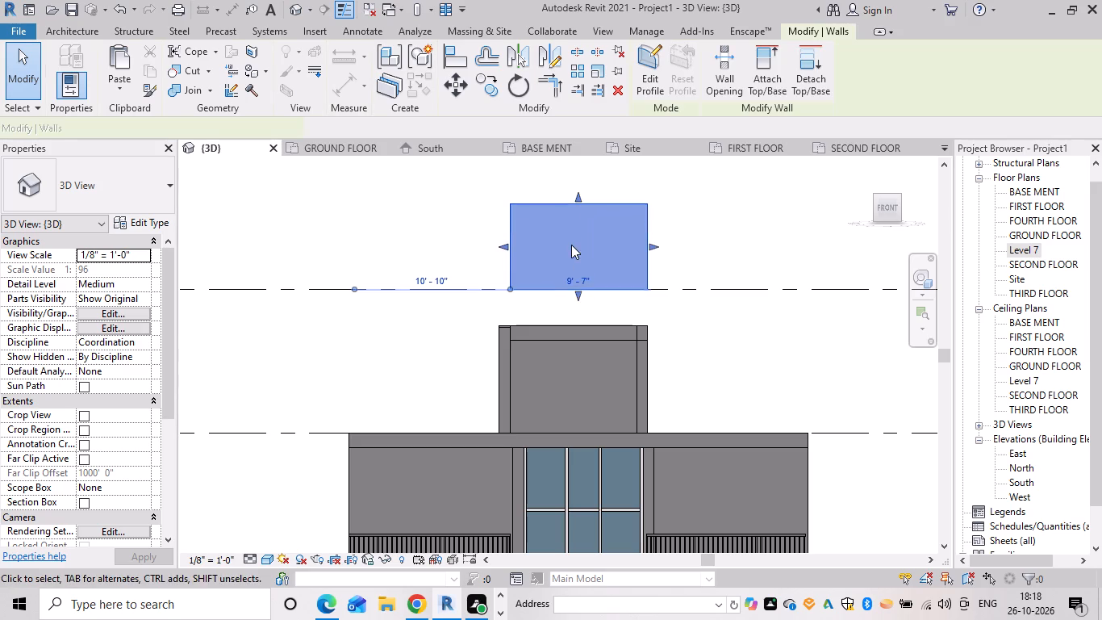
left_click_drag(579, 290, 579, 424)
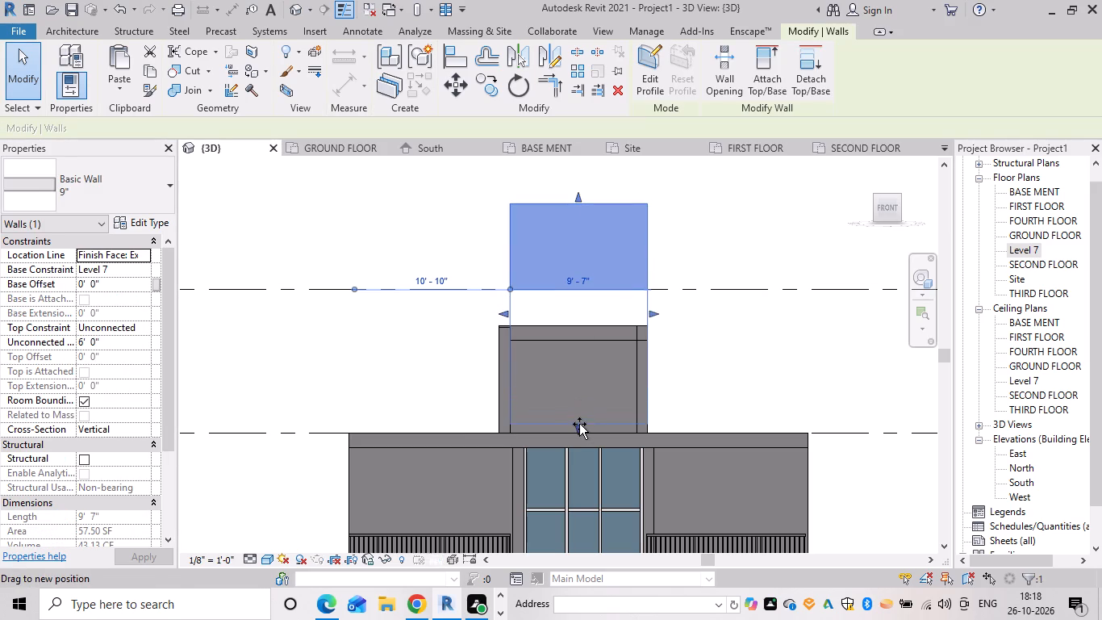
left_click_drag(579, 424, 579, 429)
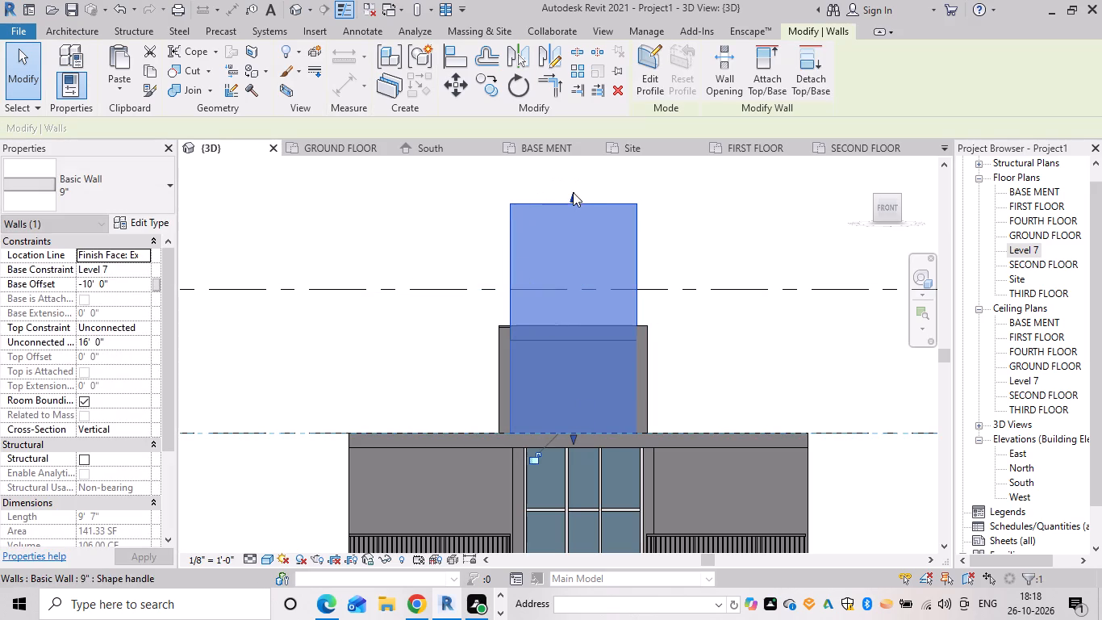
left_click_drag(573, 192, 597, 327)
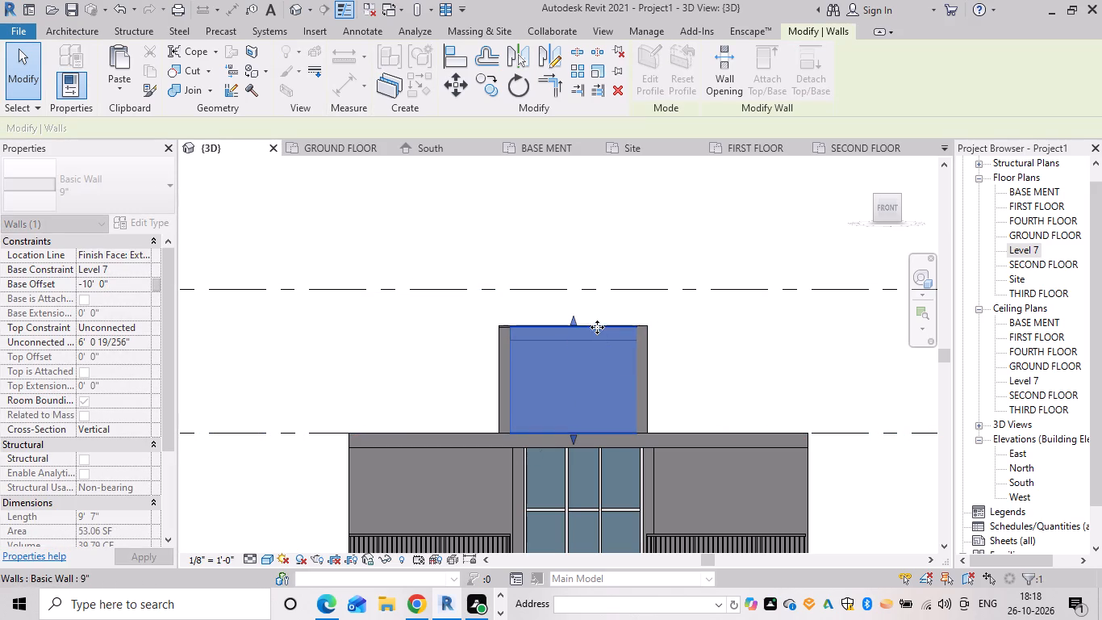
key("Escape")
Align the top of the front rooftop wall with the top face of the upper slab.
middle_click_drag(720, 350, 714, 362, "shift")
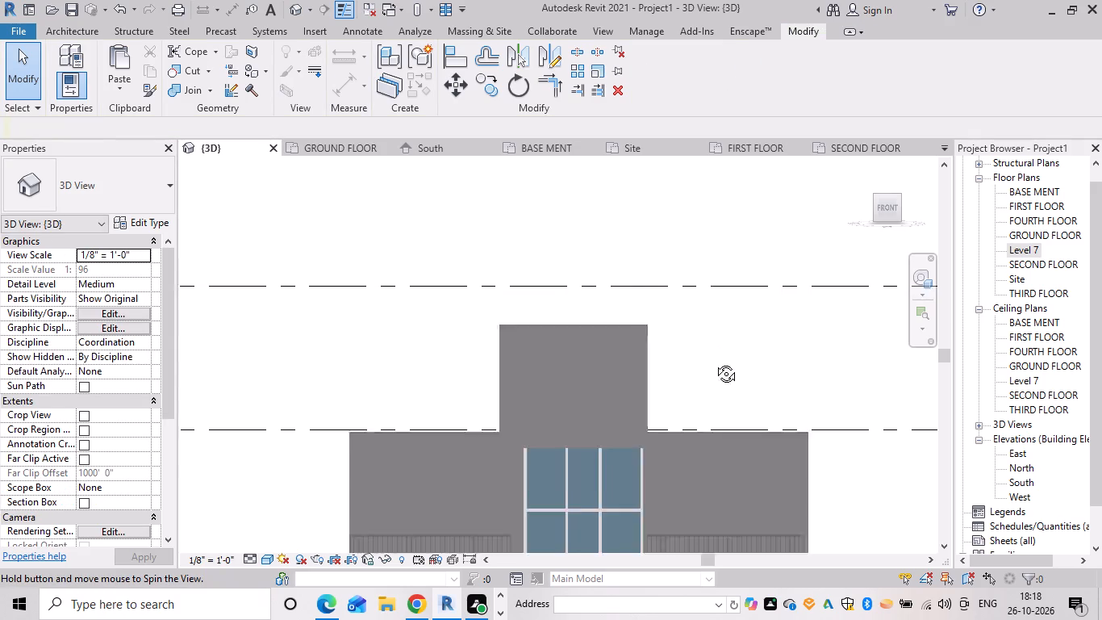
middle_click_drag(714, 362, 637, 441, "shift")
scroll(483, 386, "up", 6)
scroll(566, 455, "up", 4)
middle_click_drag(619, 463, 589, 425, "shift")
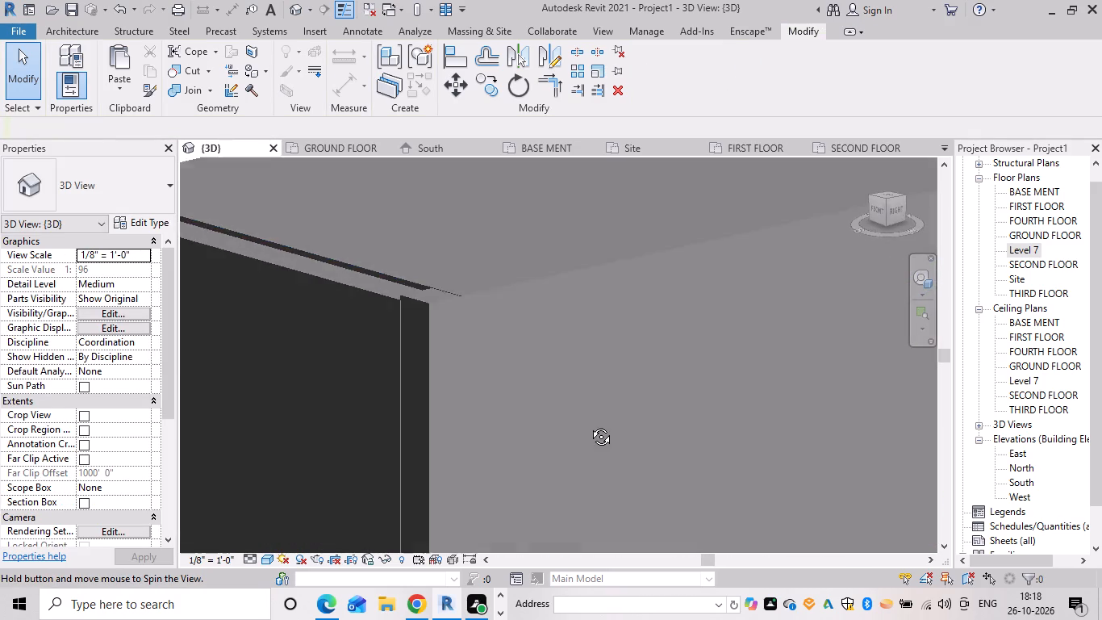
middle_click_drag(589, 425, 623, 423, "shift")
left_click(453, 64)
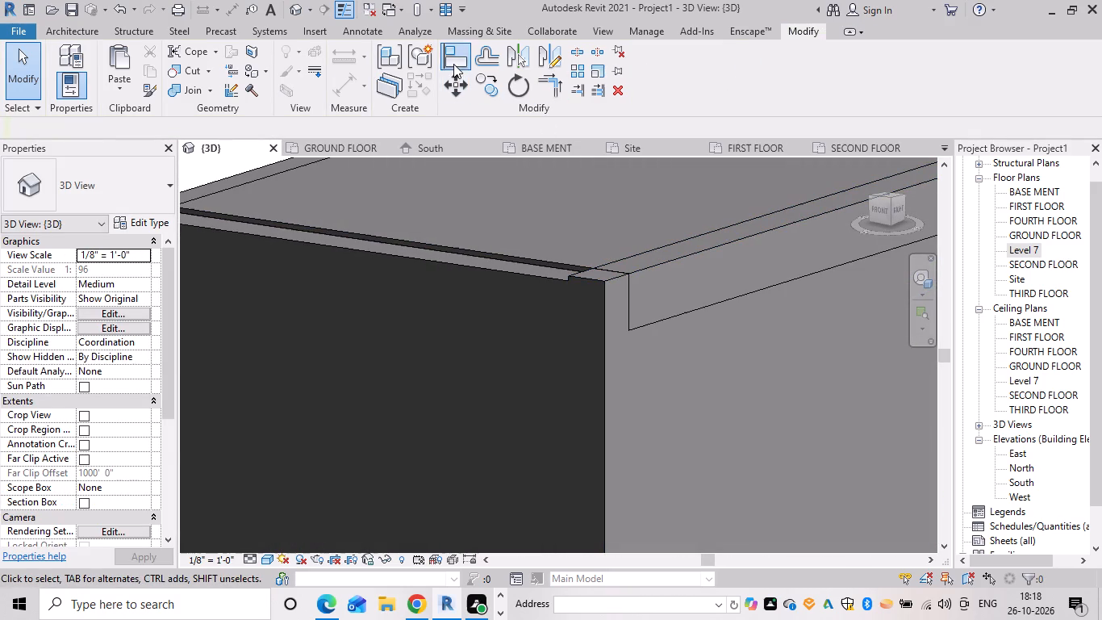
left_click(561, 260)
left_click(531, 274)
key("Escape")
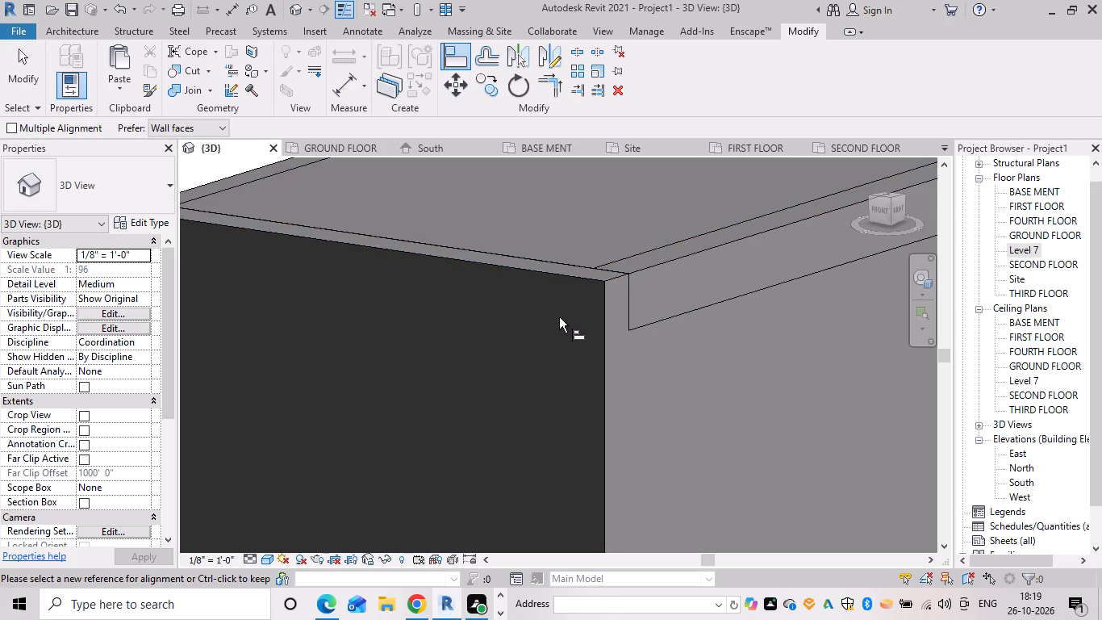
Dismiss the Autodesk Genuine notification covering the 3D view.
scroll(563, 317, "down", 8)
middle_click_drag(582, 316, 599, 332, "shift")
scroll(578, 335, "down", 3)
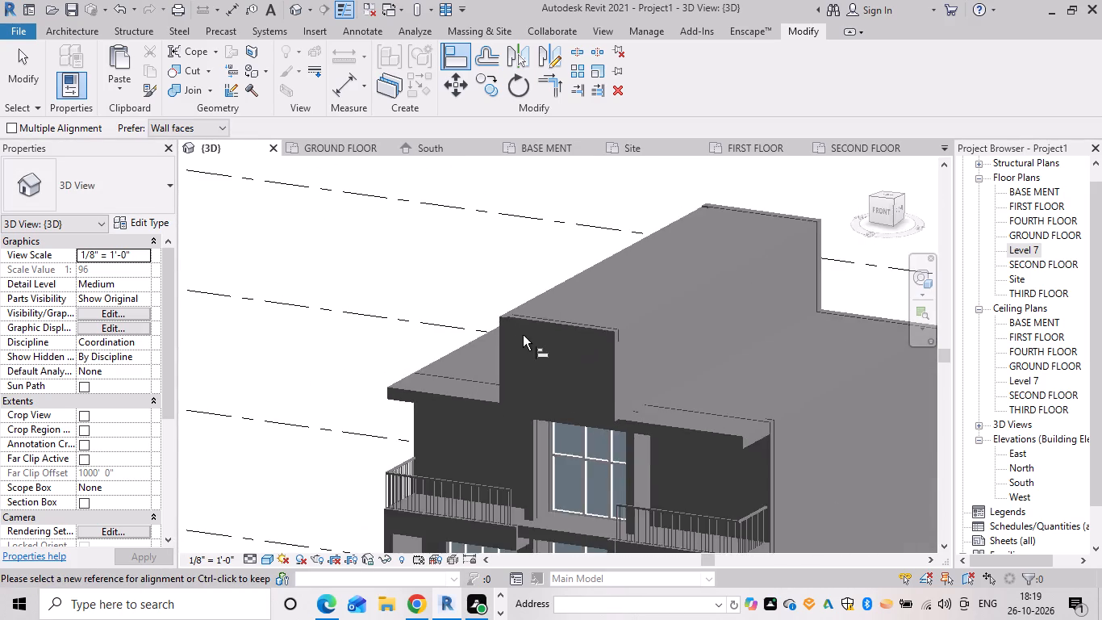
middle_click_drag(523, 335, 722, 389, "shift")
scroll(460, 334, "down", 5)
middle_click_drag(449, 332, 578, 323, "shift")
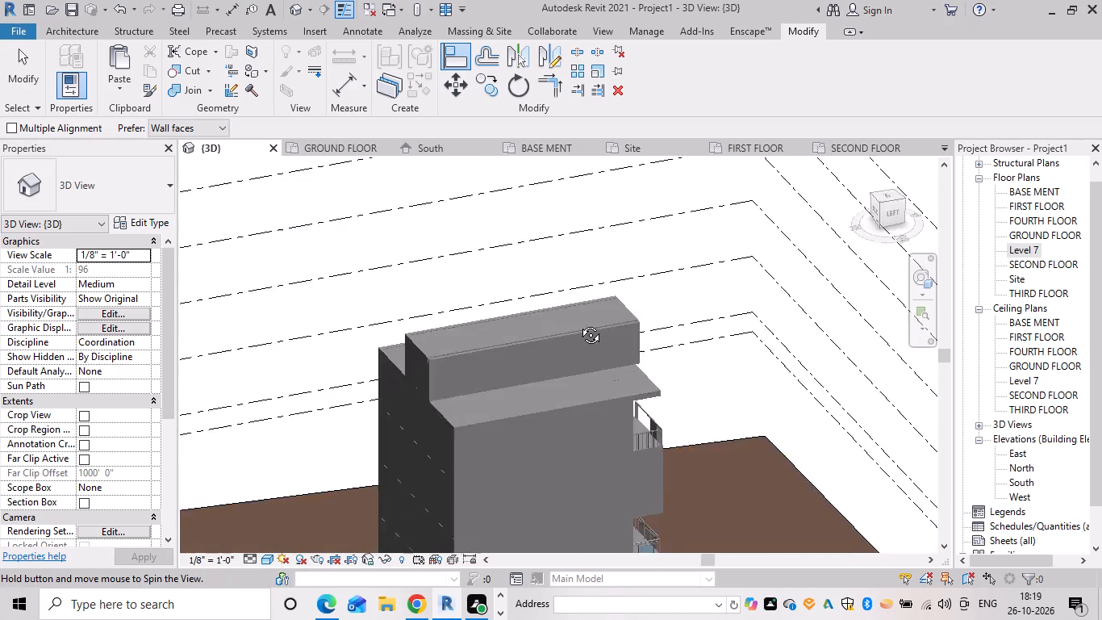
middle_click_drag(578, 323, 612, 332, "shift")
scroll(460, 390, "up", 6)
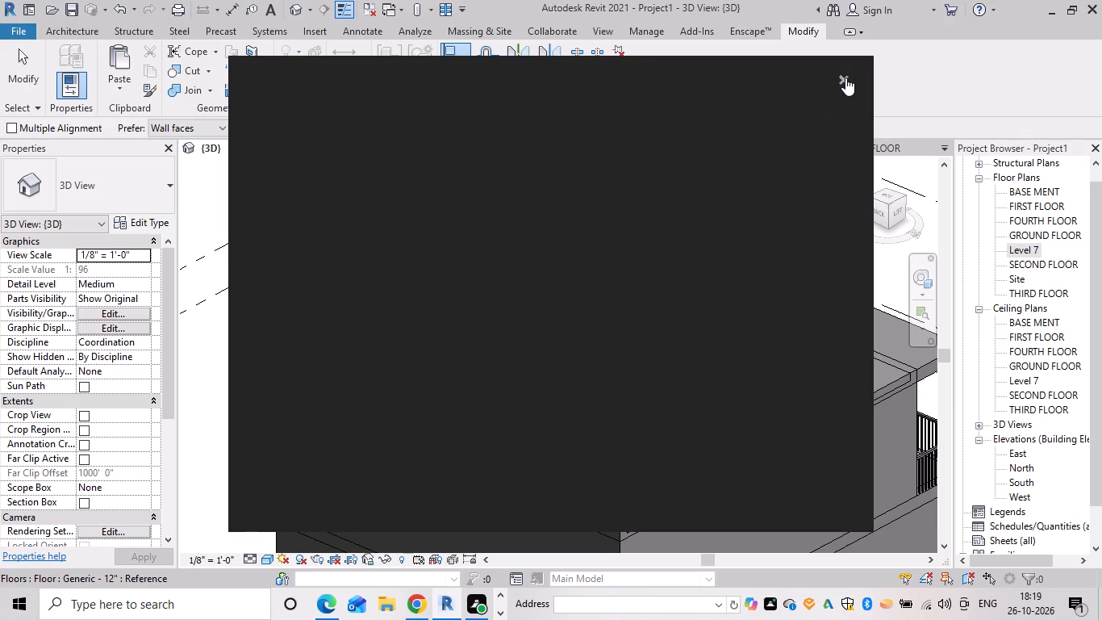
left_click(845, 77)
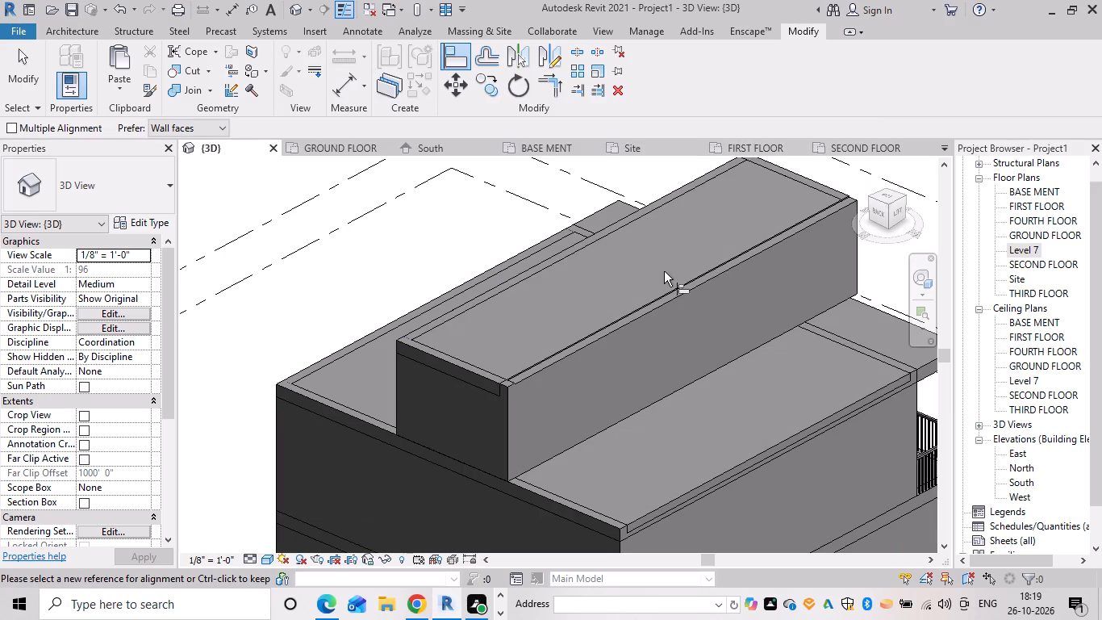
Align the top of the long rooftop wall on the building's left side with the top face of the upper slab.
scroll(504, 371, "up", 6)
scroll(583, 393, "up", 6)
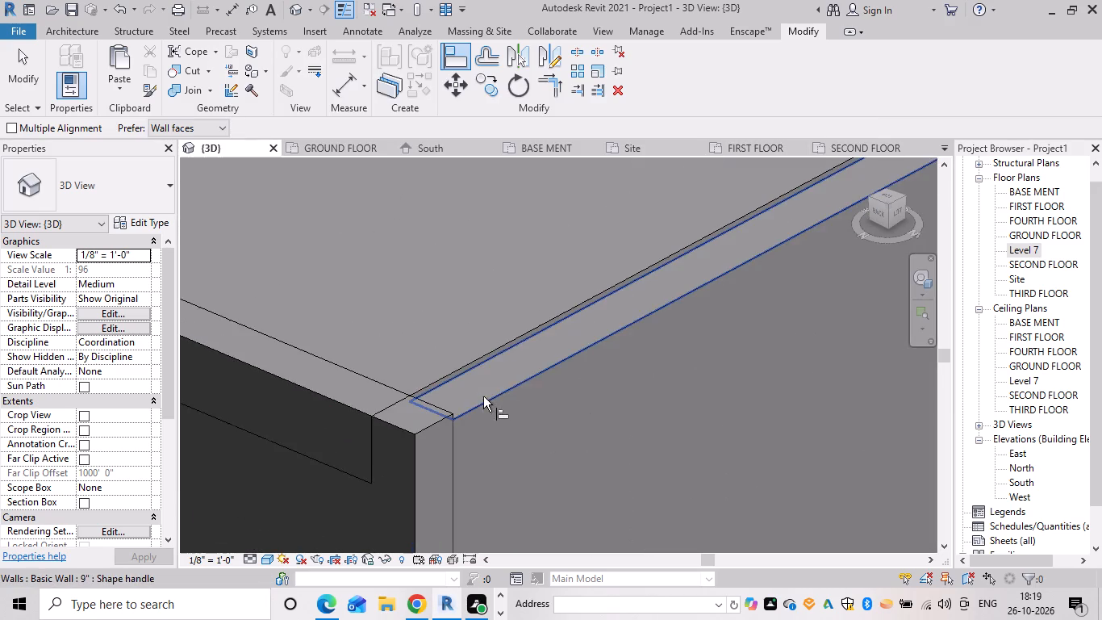
scroll(483, 396, "up", 1)
middle_click_drag(483, 393, 476, 375, "shift")
scroll(482, 390, "up", 1, "shift")
middle_click_drag(474, 375, 462, 467)
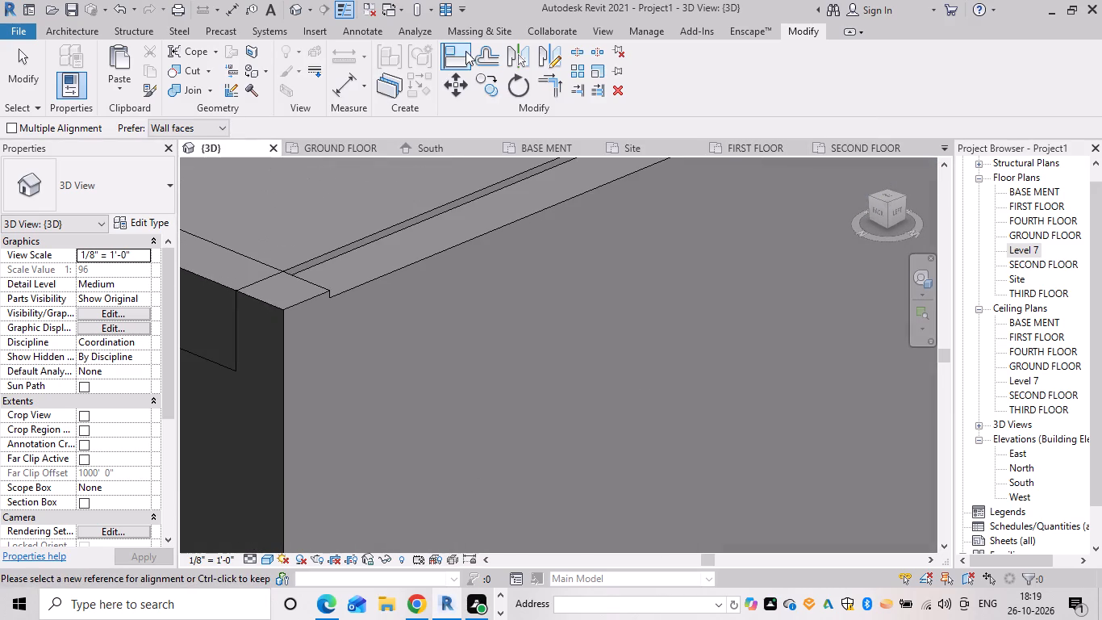
left_click_drag(457, 48, 453, 61)
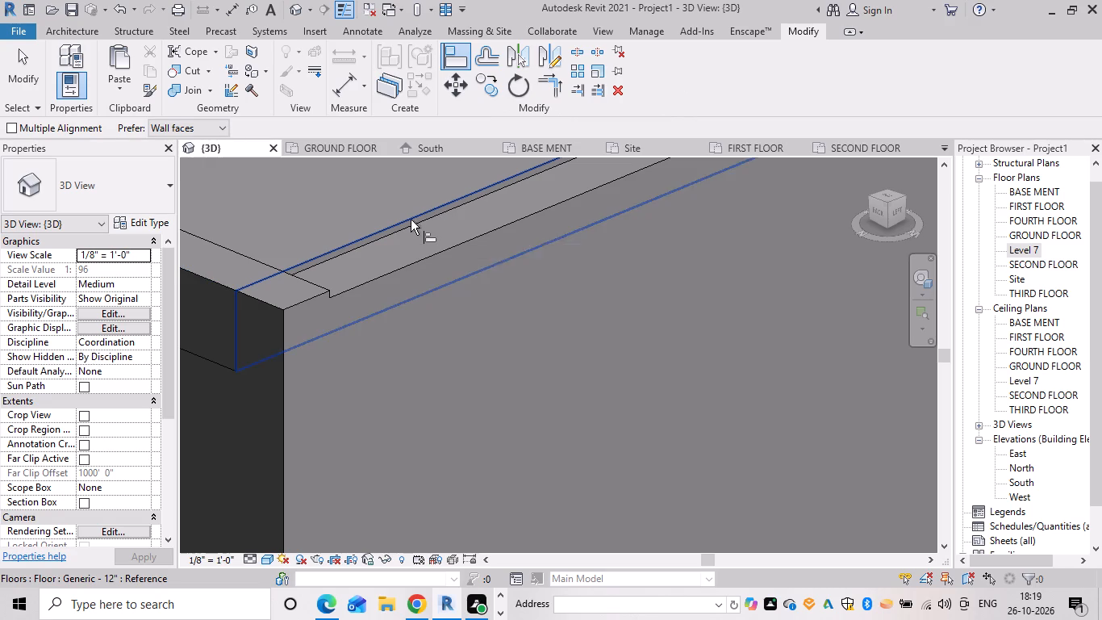
left_click(403, 218)
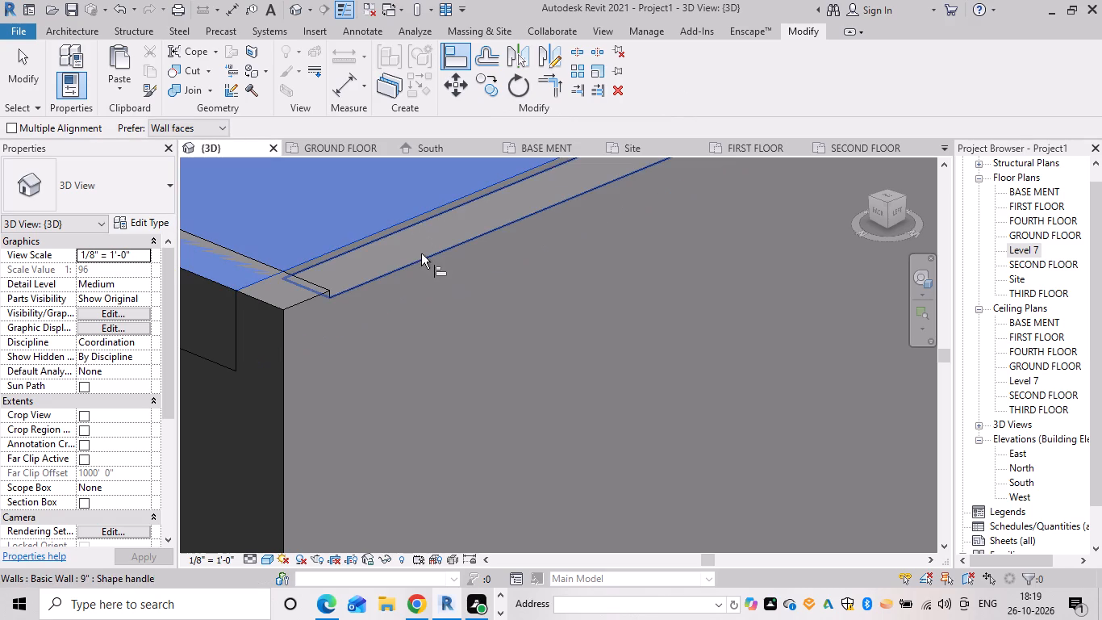
left_click(422, 254)
scroll(500, 283, "down", 10)
middle_click_drag(501, 283, 552, 405)
key("Escape")
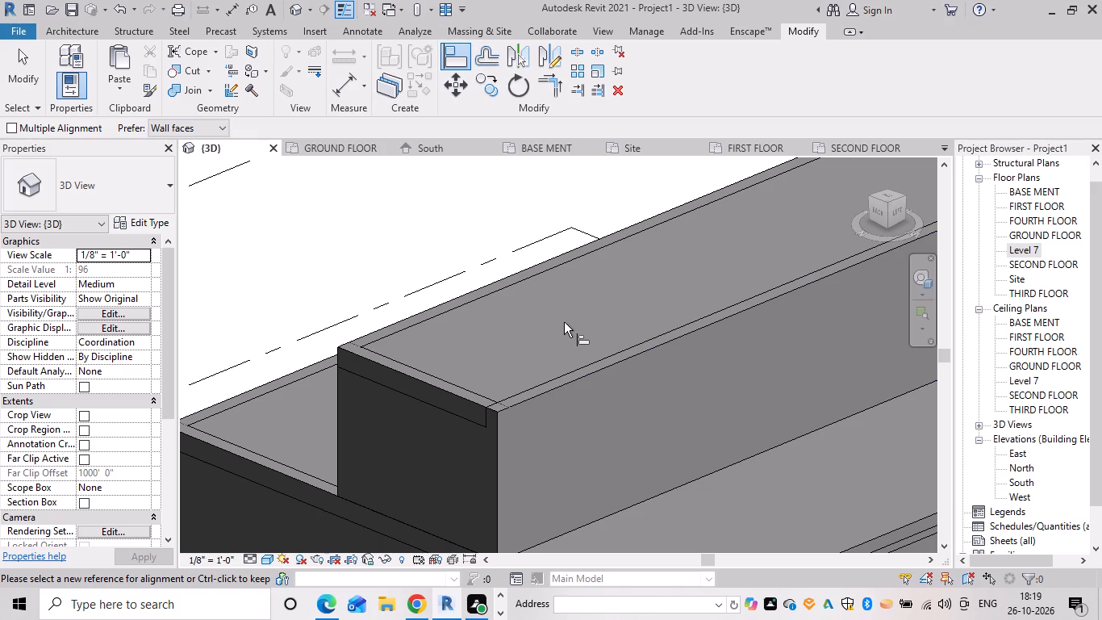
Examine the remaining rooftop wall tops around the upper slab for misalignment.
scroll(564, 322, "down", 4)
middle_click_drag(667, 341, 529, 392, "shift")
scroll(437, 231, "up", 9)
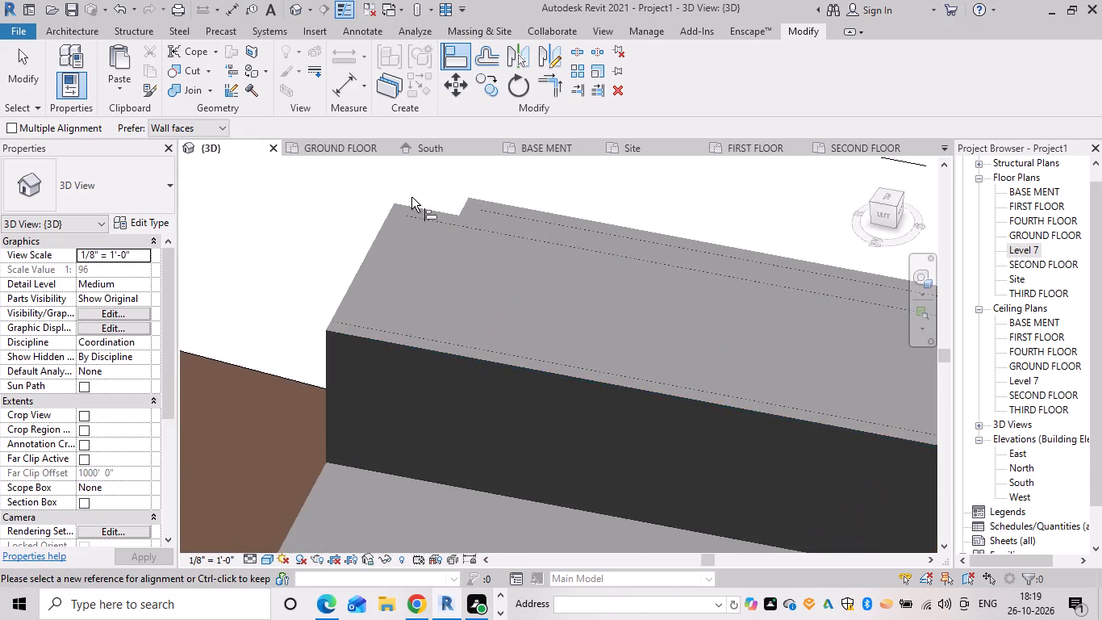
scroll(411, 197, "up", 1)
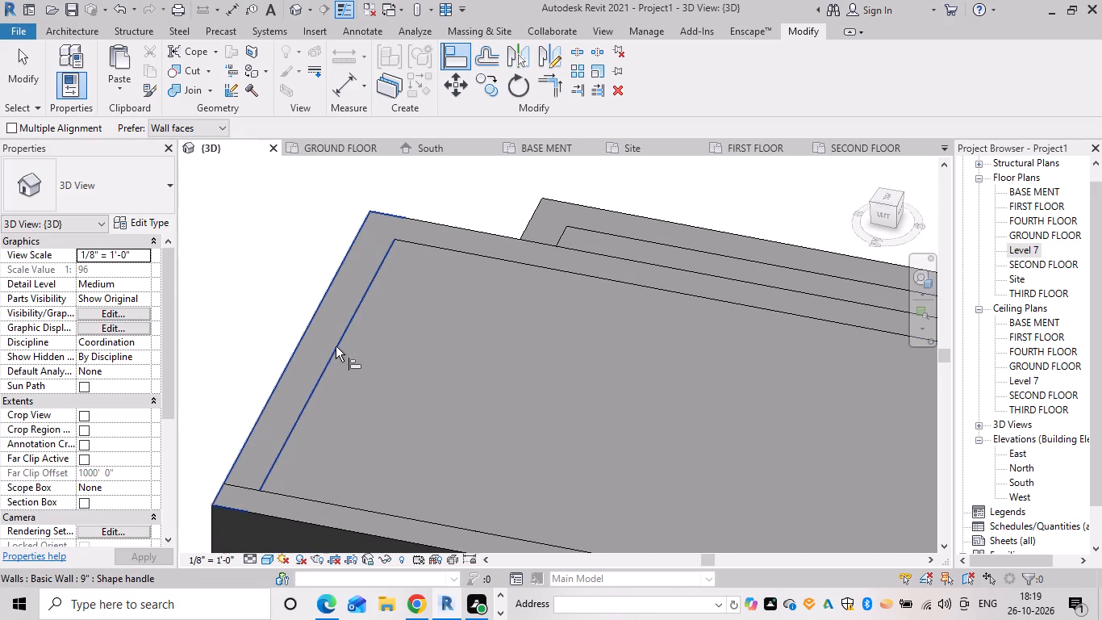
scroll(400, 358, "down", 9)
scroll(449, 383, "down", 1, "shift")
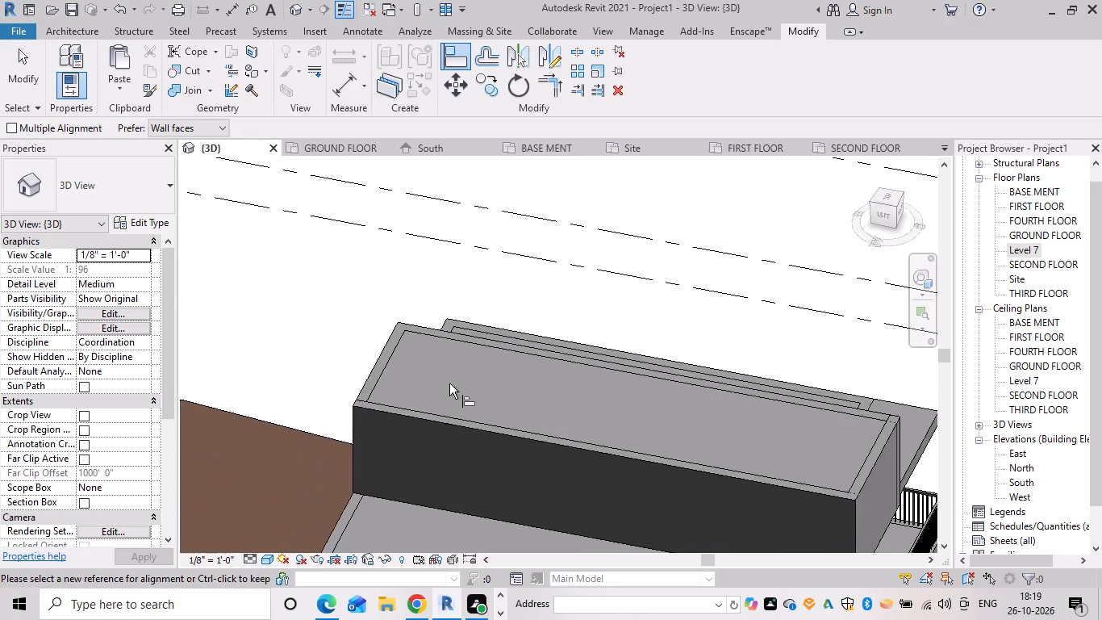
middle_click_drag(449, 383, 435, 298, "shift")
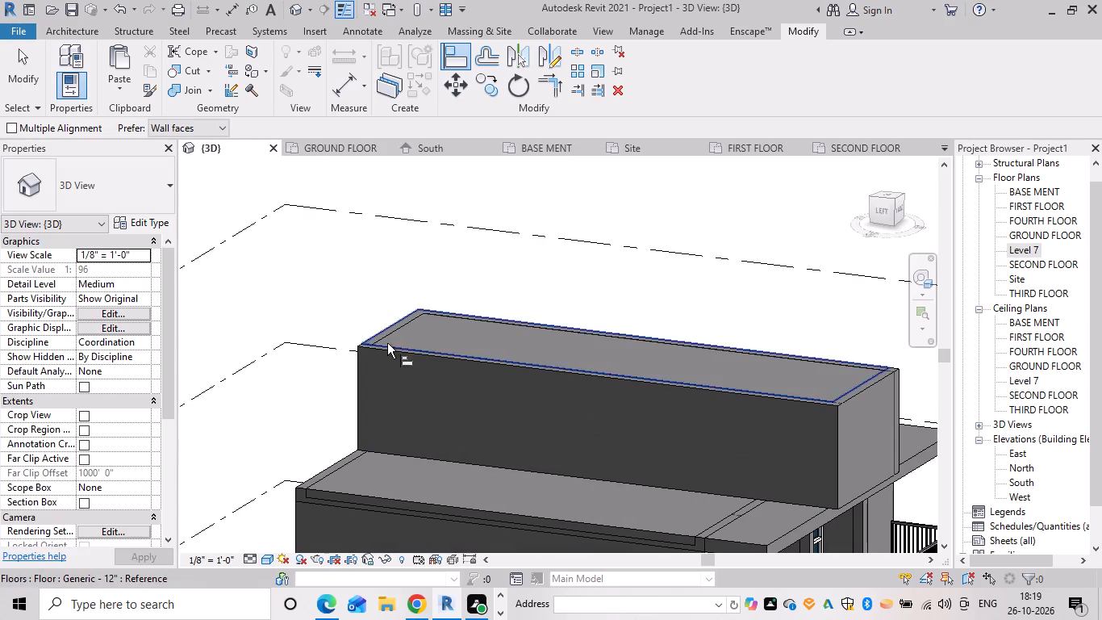
Examine the rooftop wall tops and the front corner where the walls meet the upper slab.
scroll(384, 343, "up", 6)
scroll(419, 325, "down", 1)
scroll(419, 325, "up", 11)
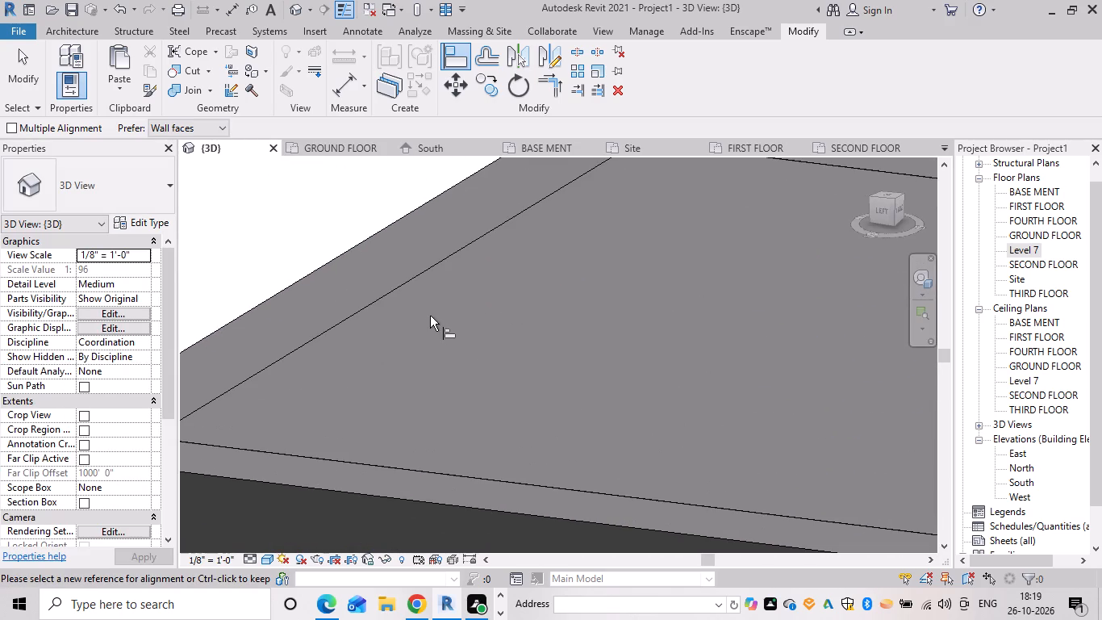
scroll(455, 393, "down", 13)
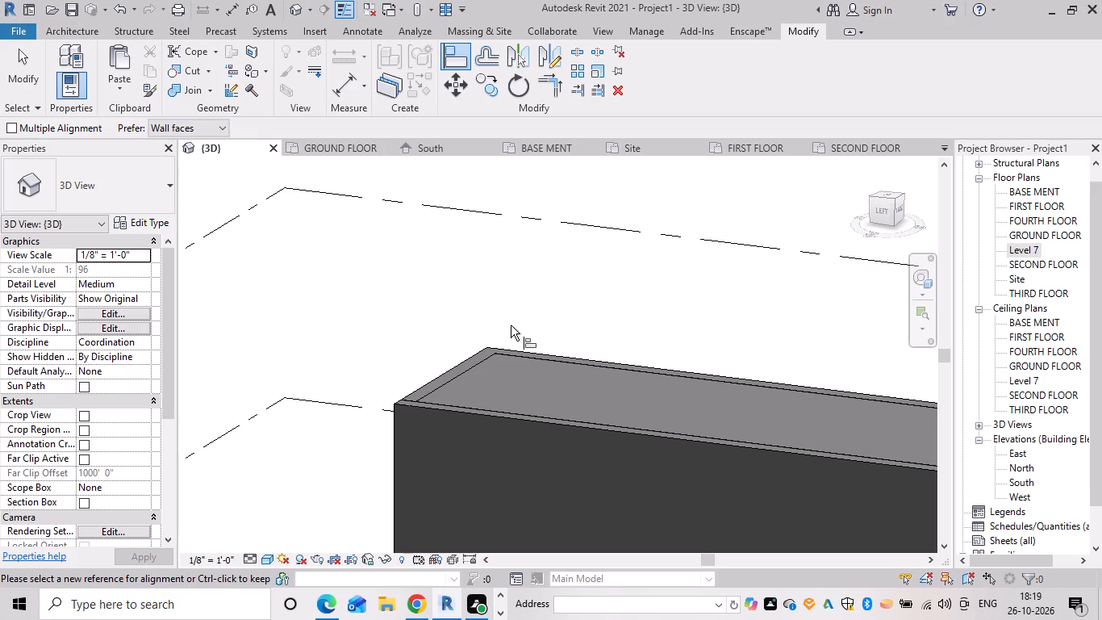
scroll(596, 417, "down", 6)
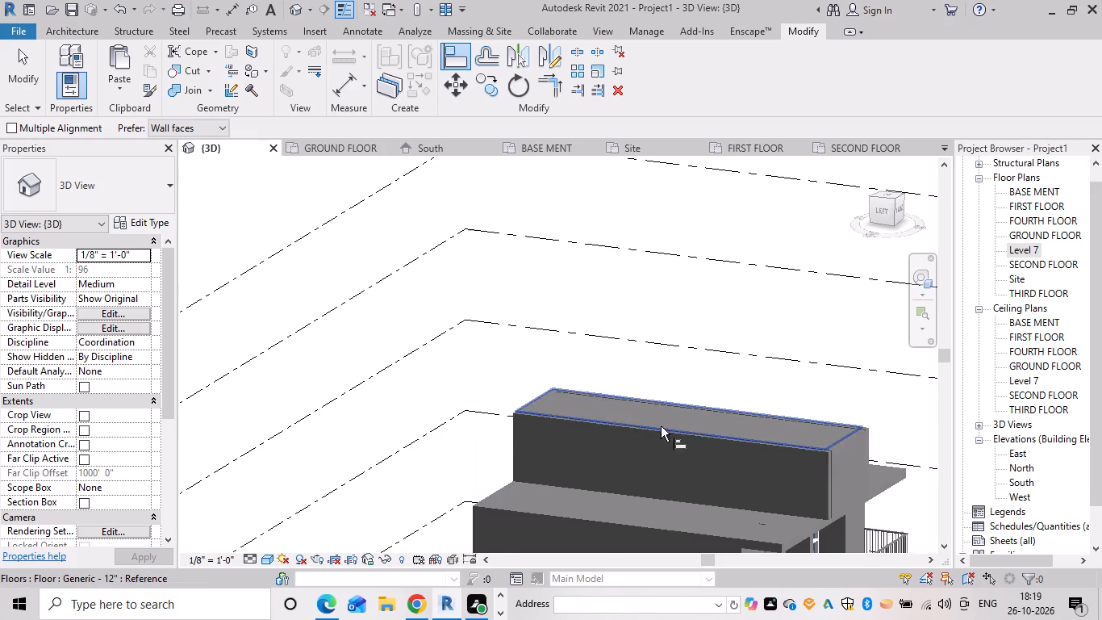
scroll(749, 445, "down", 4)
middle_click_drag(833, 458, 662, 475, "shift")
scroll(728, 482, "up", 2)
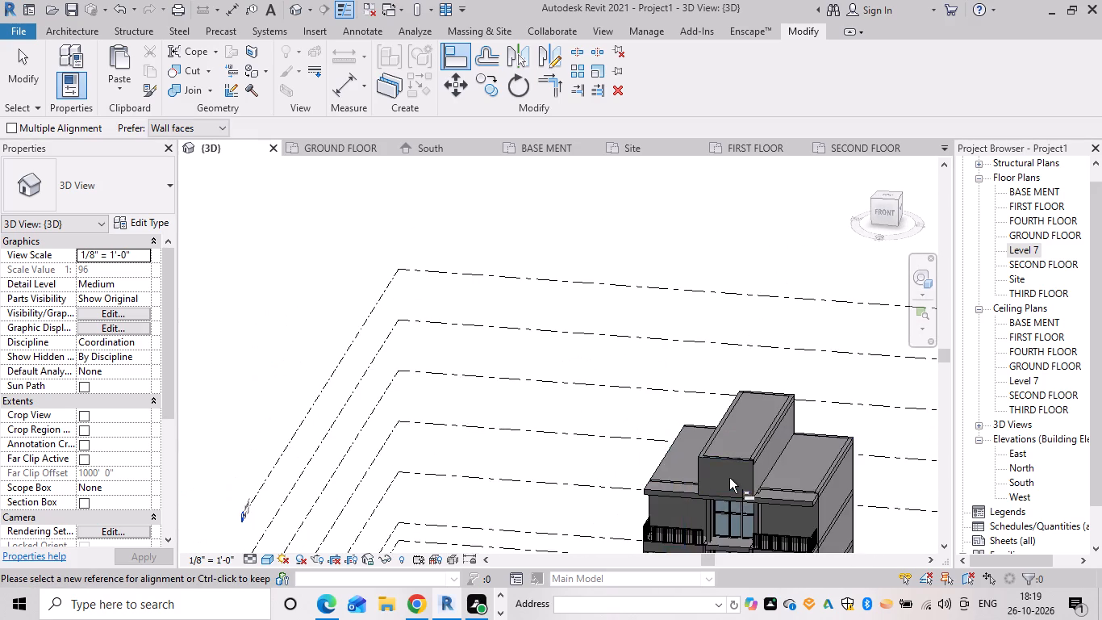
scroll(729, 478, "up", 3)
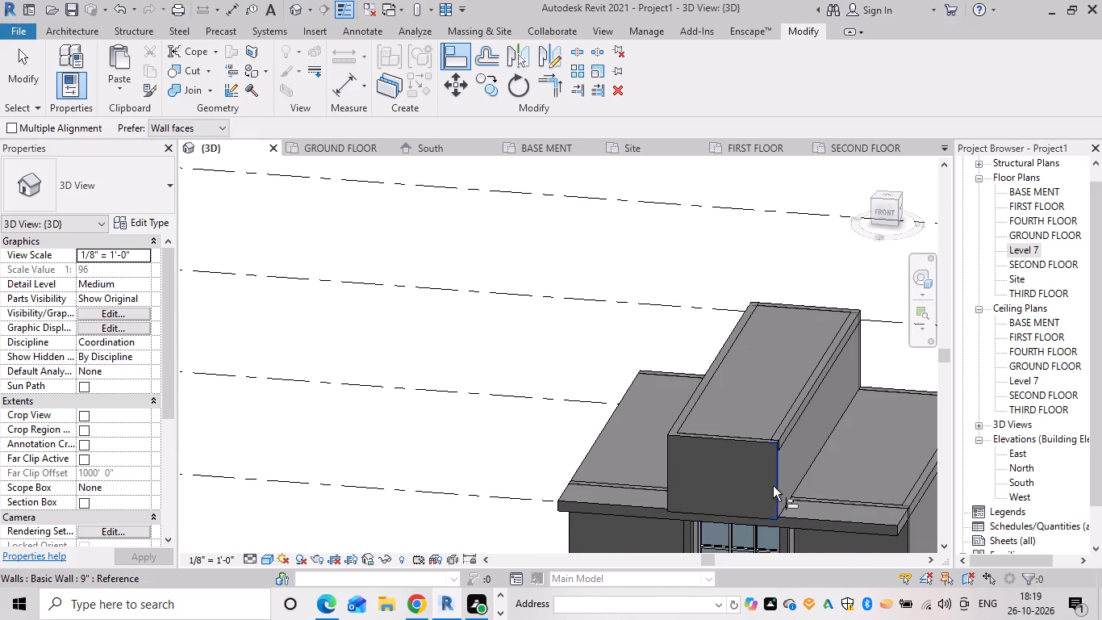
scroll(777, 438, "up", 20)
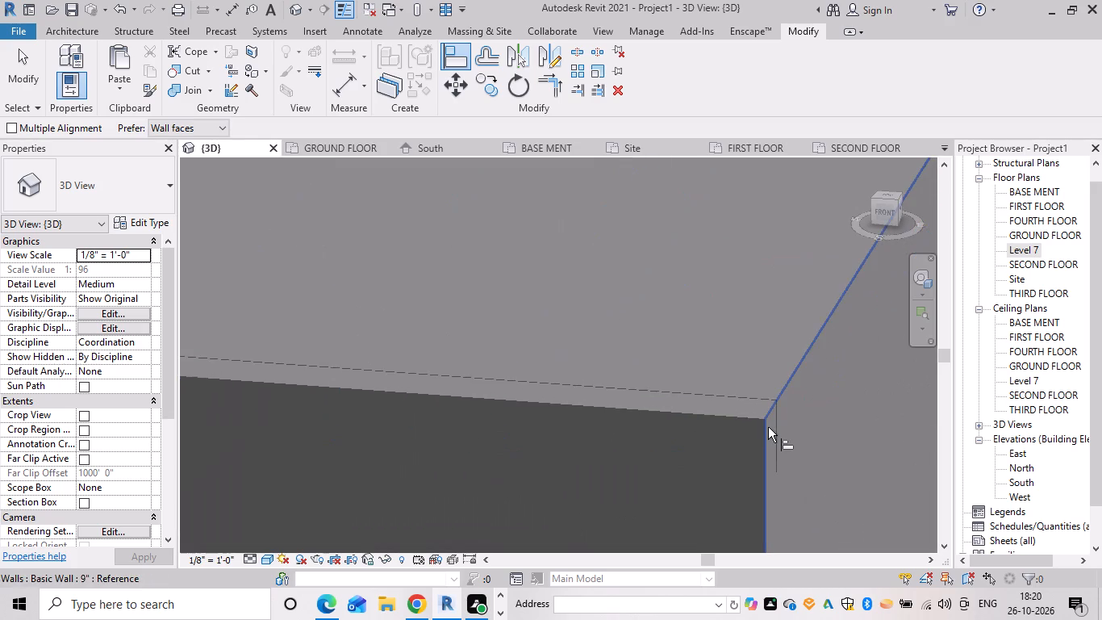
scroll(772, 386, "up", 1)
scroll(812, 471, "down", 18)
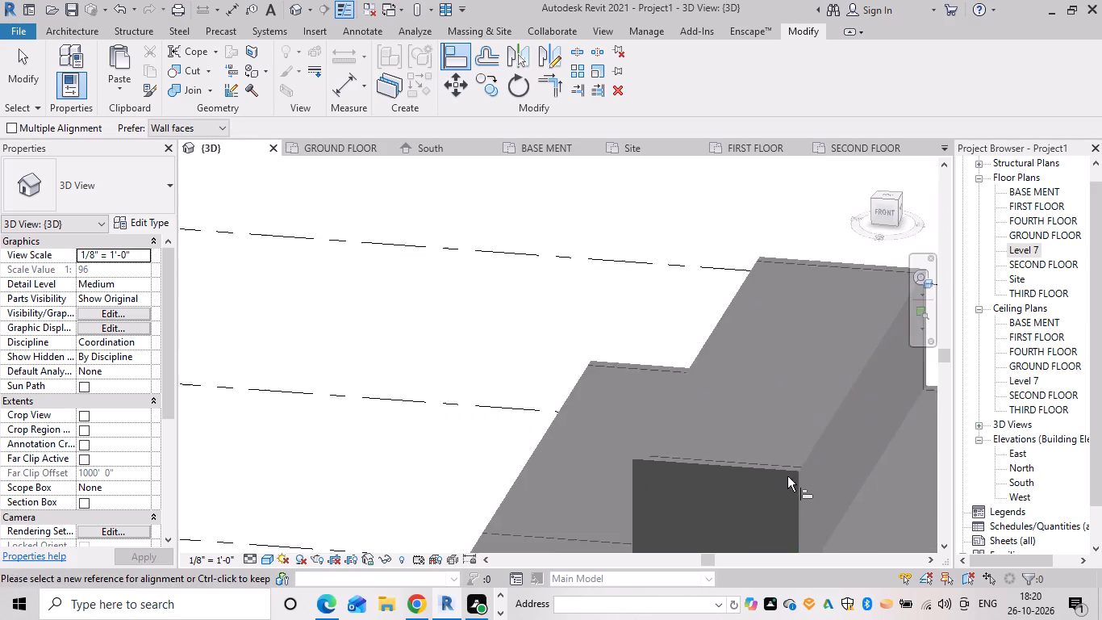
scroll(787, 476, "down", 1)
middle_click_drag(778, 468, 699, 317)
middle_click_drag(753, 384, 632, 297, "shift")
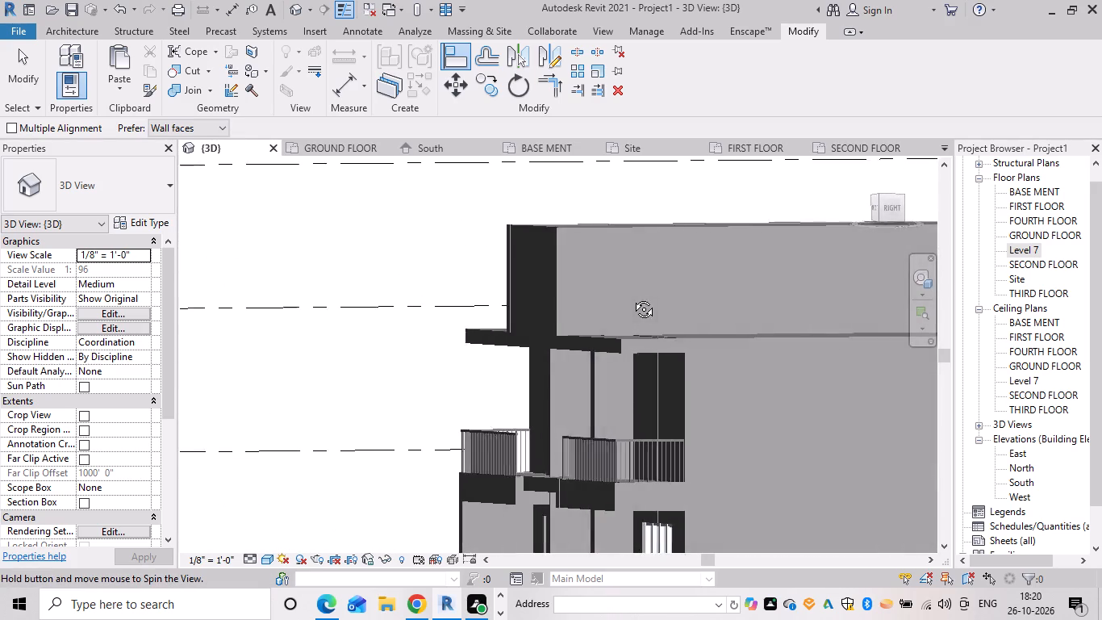
middle_click_drag(632, 297, 586, 295, "shift")
middle_click_drag(591, 304, 674, 312, "shift")
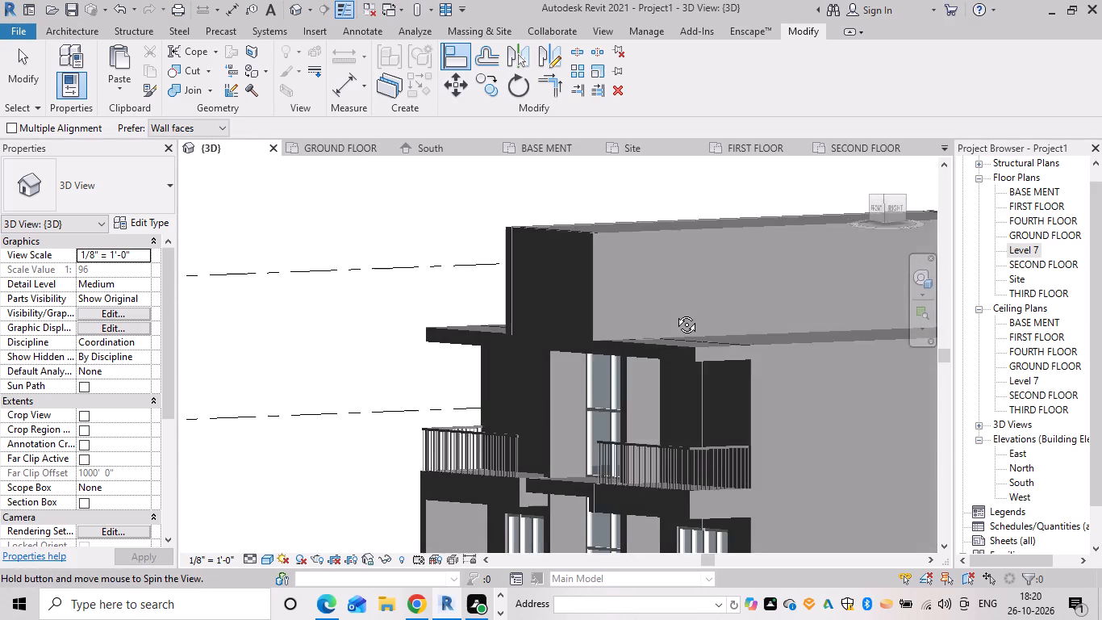
middle_click_drag(674, 312, 673, 314, "shift")
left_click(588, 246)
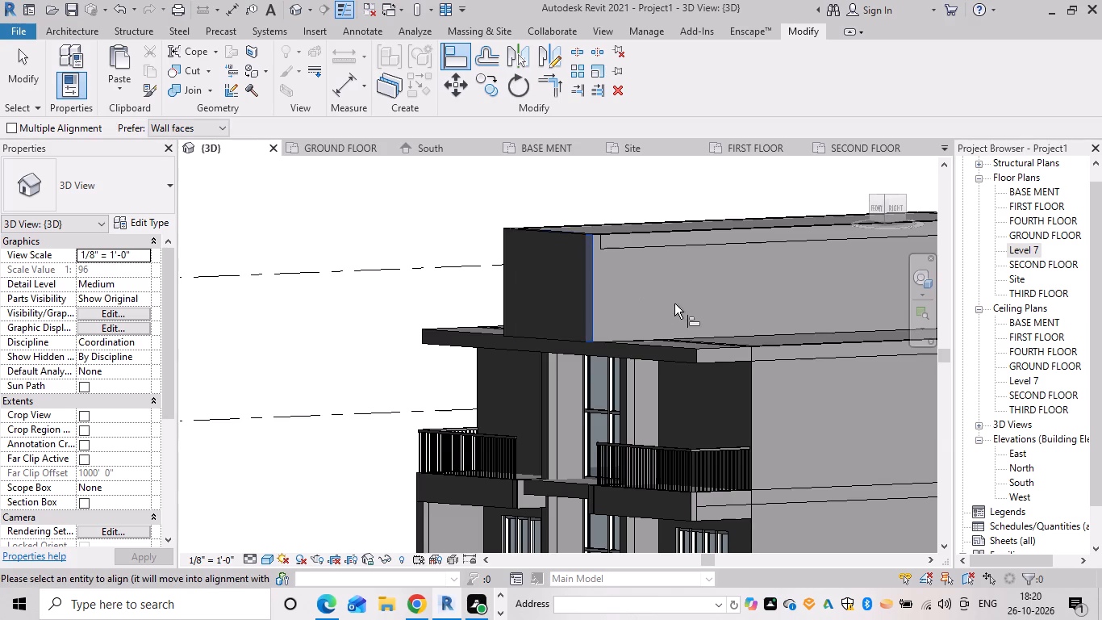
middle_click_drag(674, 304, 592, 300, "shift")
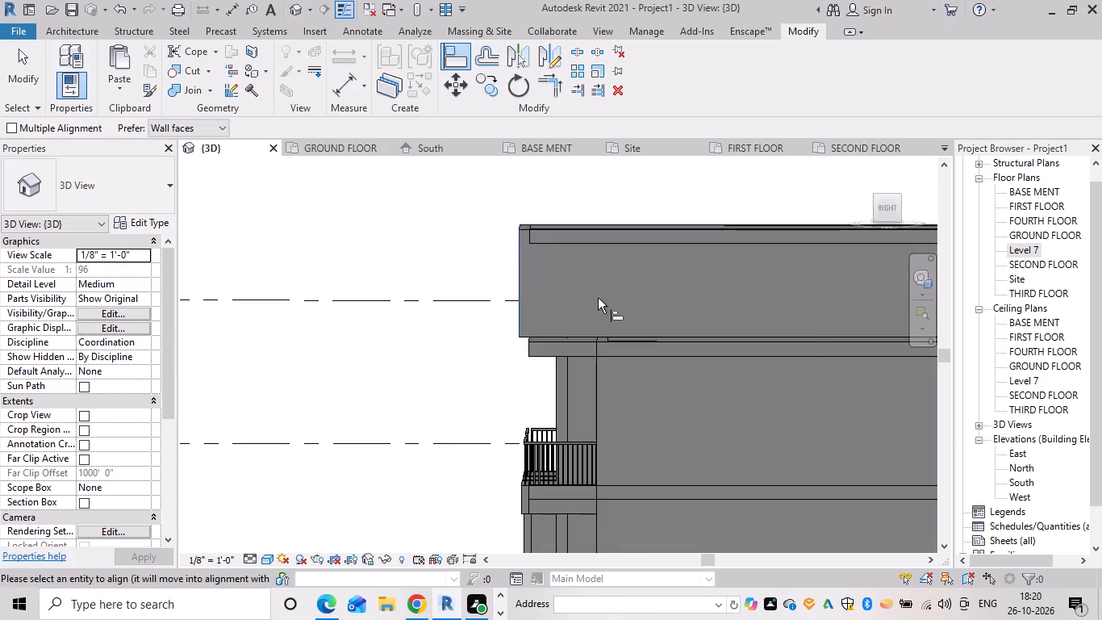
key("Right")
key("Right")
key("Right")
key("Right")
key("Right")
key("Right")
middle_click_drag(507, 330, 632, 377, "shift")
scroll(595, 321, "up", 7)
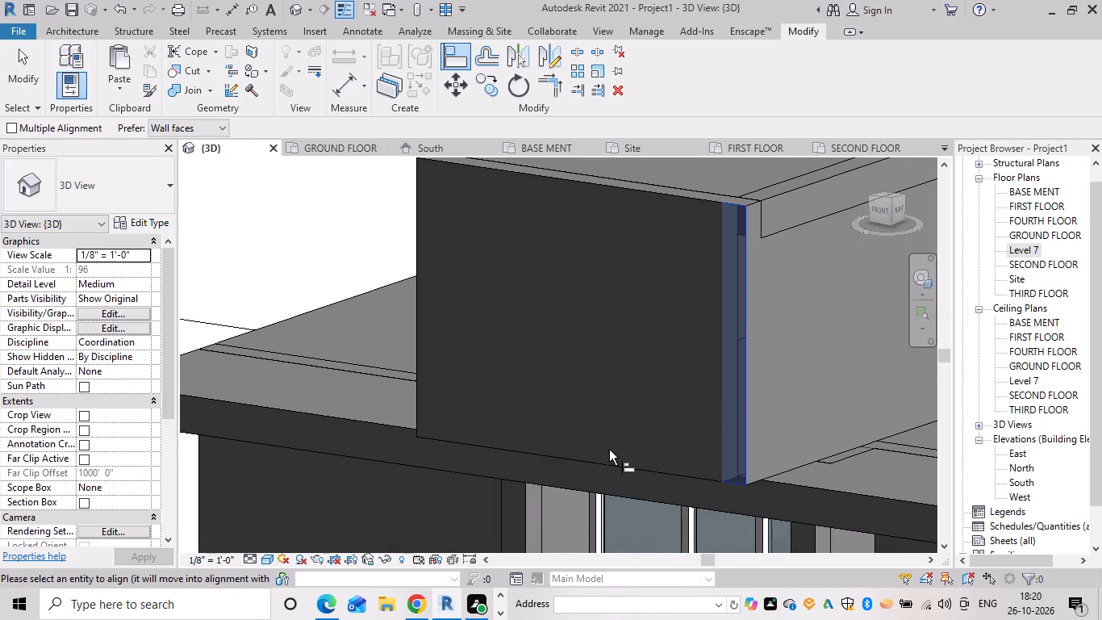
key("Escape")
Move the front rooftop wall back along the building, past the front face of the storey wall below, so the upper slab overhangs it.
left_click(695, 482)
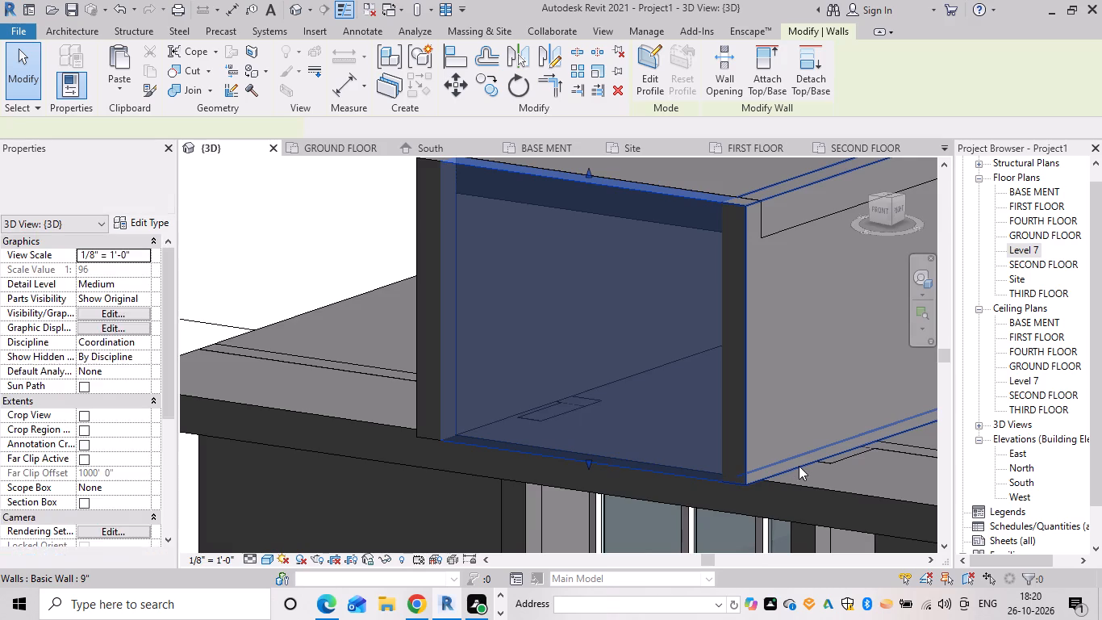
scroll(799, 466, "down", 6)
middle_click_drag(814, 459, 670, 385, "shift")
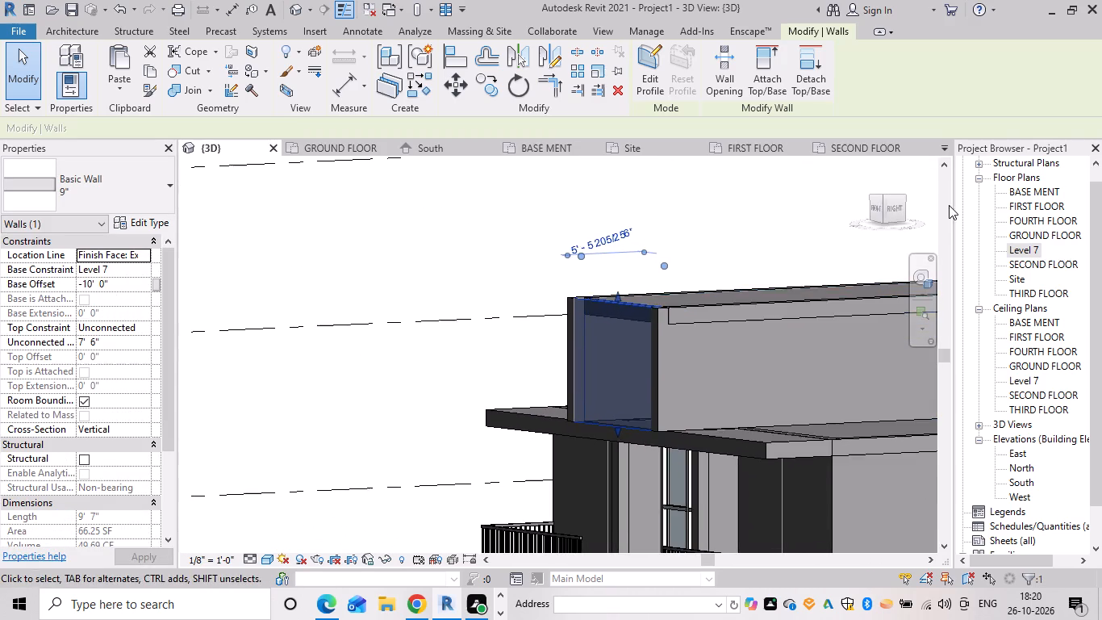
left_click(899, 203)
left_click(841, 71)
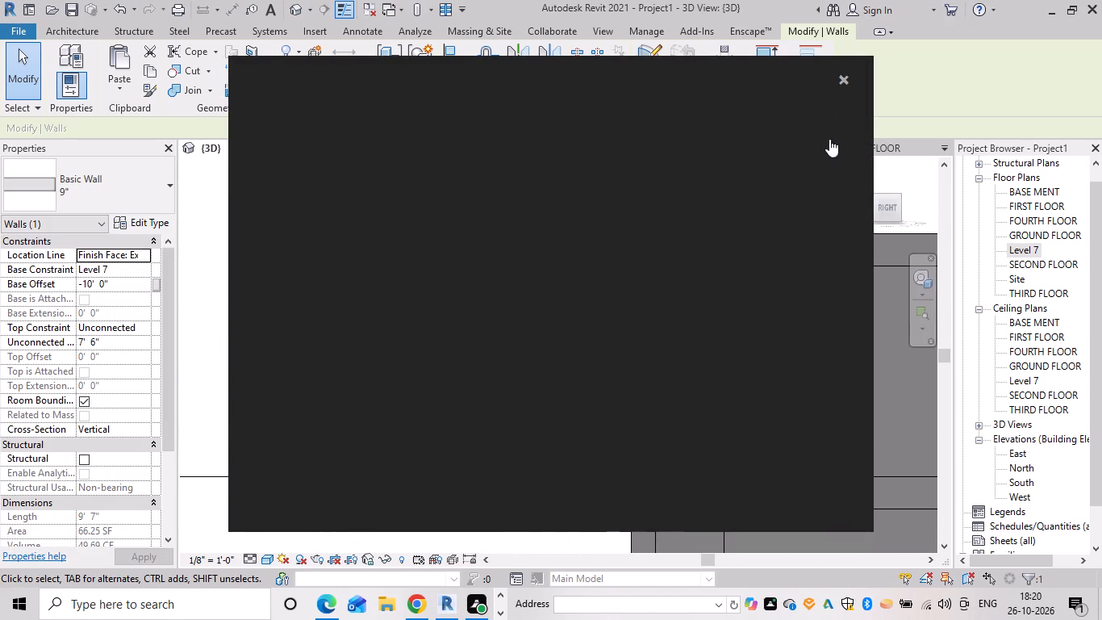
key("Right")
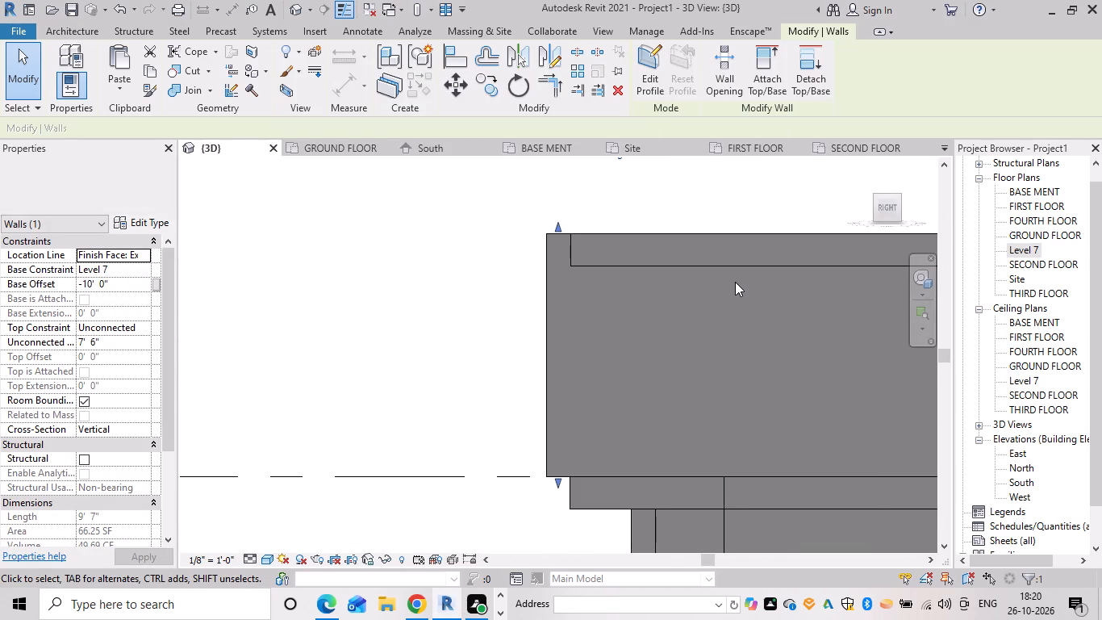
key("Right")
key("Right")
key("Right")
key("Right")
key("Right")
key("Right")
key("Right")
key("Right")
key("Right")
key("Right")
key("Right")
key("Right")
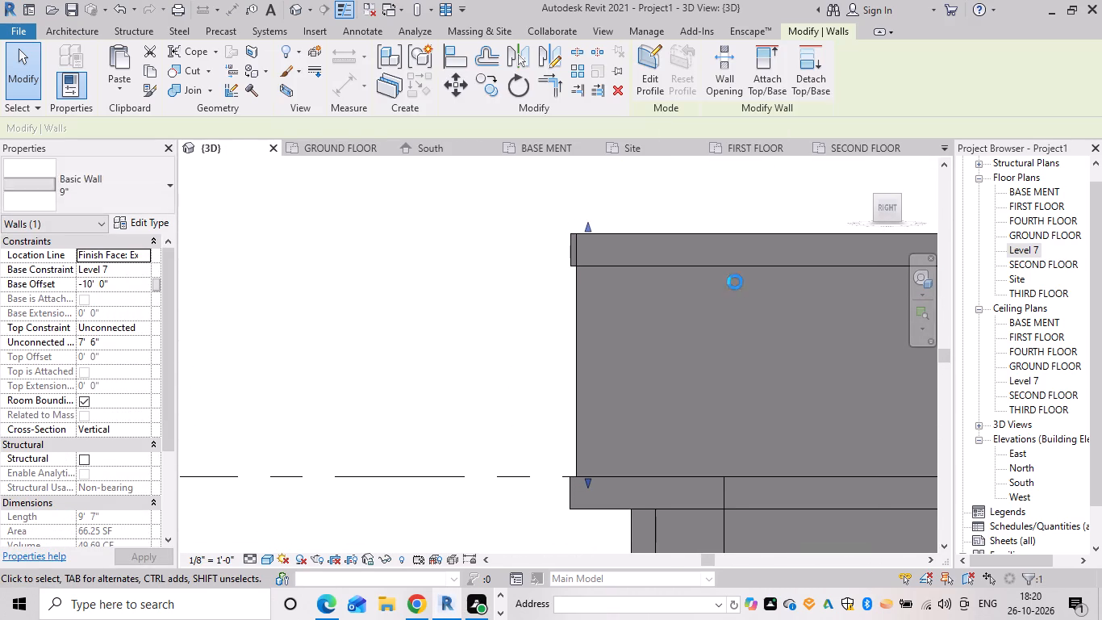
key("Right")
key("Right")
key("Right")
key("Right")
key("Right")
key("Right")
key("Right")
key("Right")
key("Right")
key("Right")
key("Right")
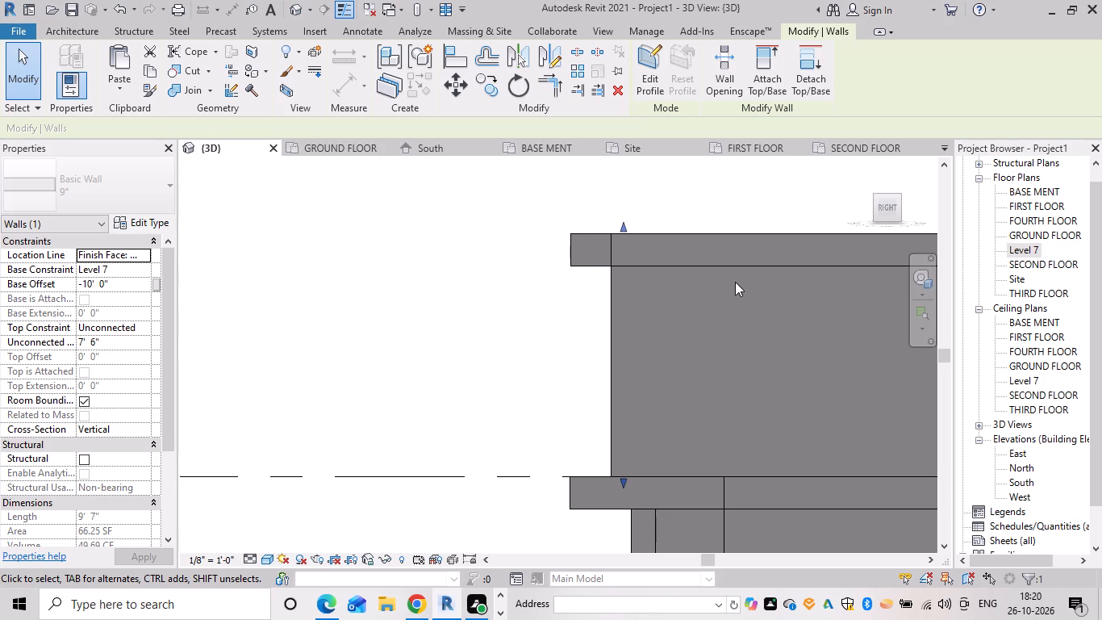
key("Right")
key("Right")
key("Right")
key("Right")
key("Right")
key("Right")
key("Right")
key("Right")
key("Right")
key("Right")
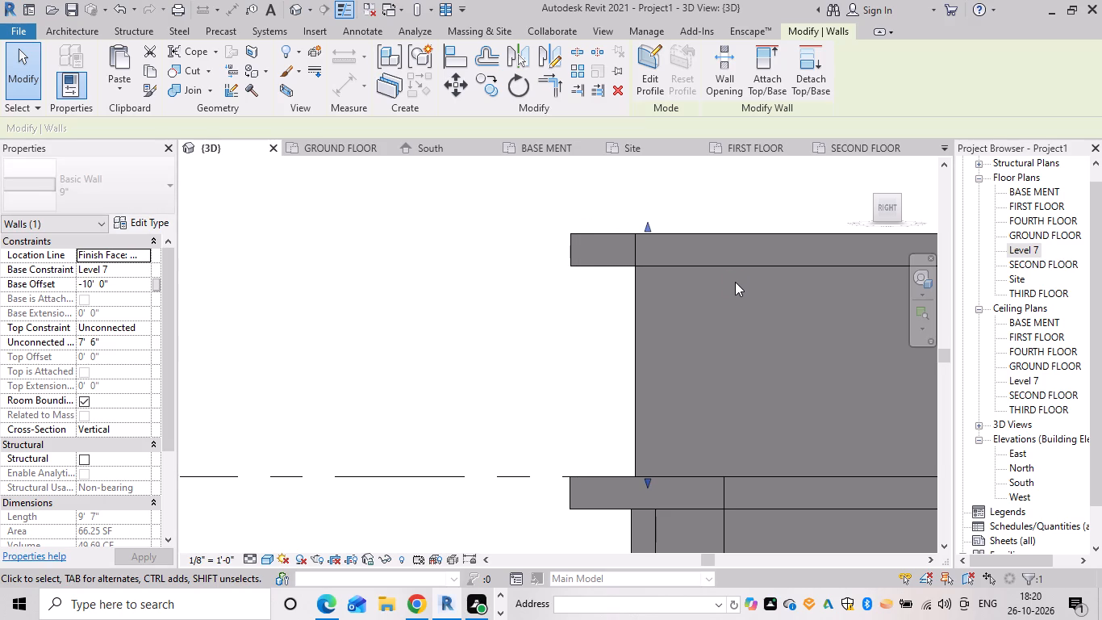
key("Right")
key("Right")
key("Right")
key("Right")
key("Right")
key("Right")
key("Right")
key("Right")
key("Right")
key("Right")
key("Right")
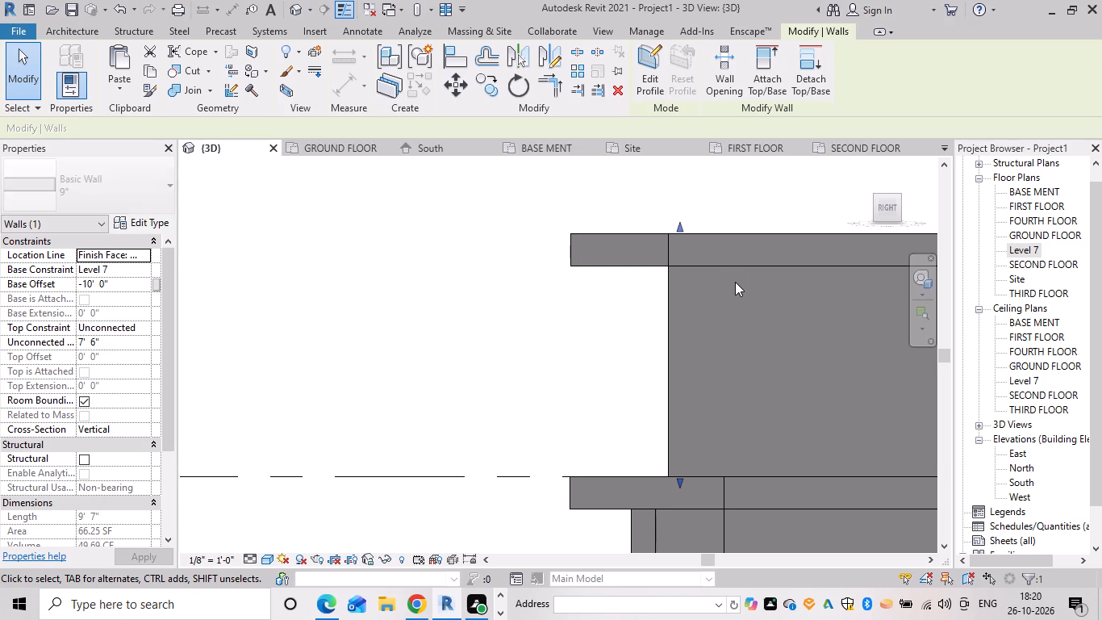
key("Right")
key("Right")
key("Right")
key("Right")
key("Right")
key("Right")
key("Right")
key("Right")
key("Right")
key("Right")
key("Right")
key("Right")
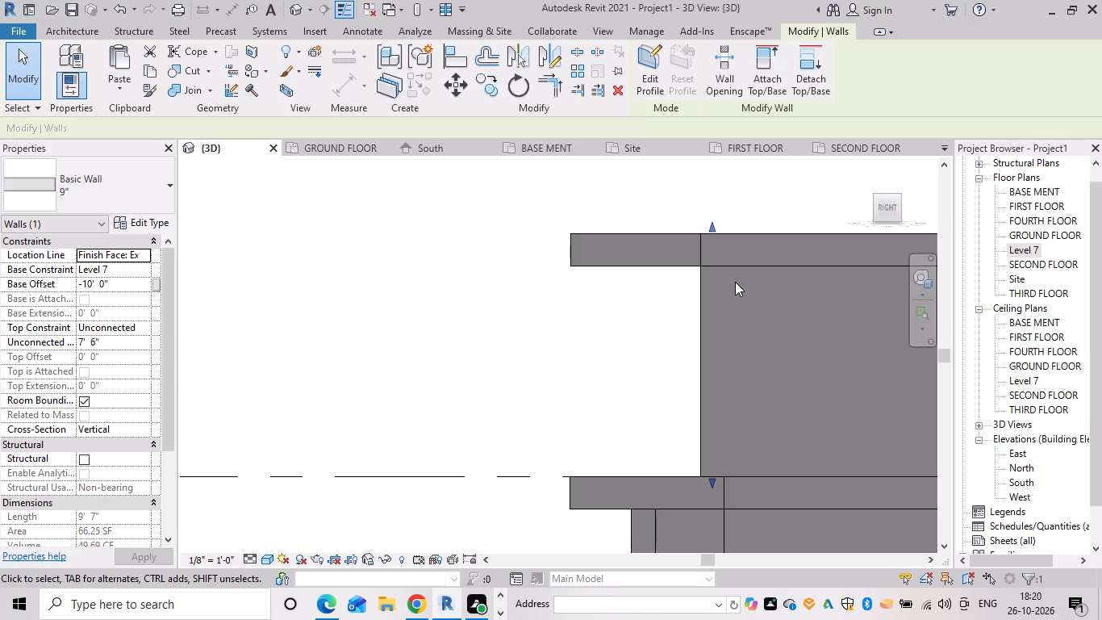
key("Right")
key("Right")
key("Right")
key("Right")
key("Right")
key("Right")
key("Right")
key("Right")
key("Right")
key("Right")
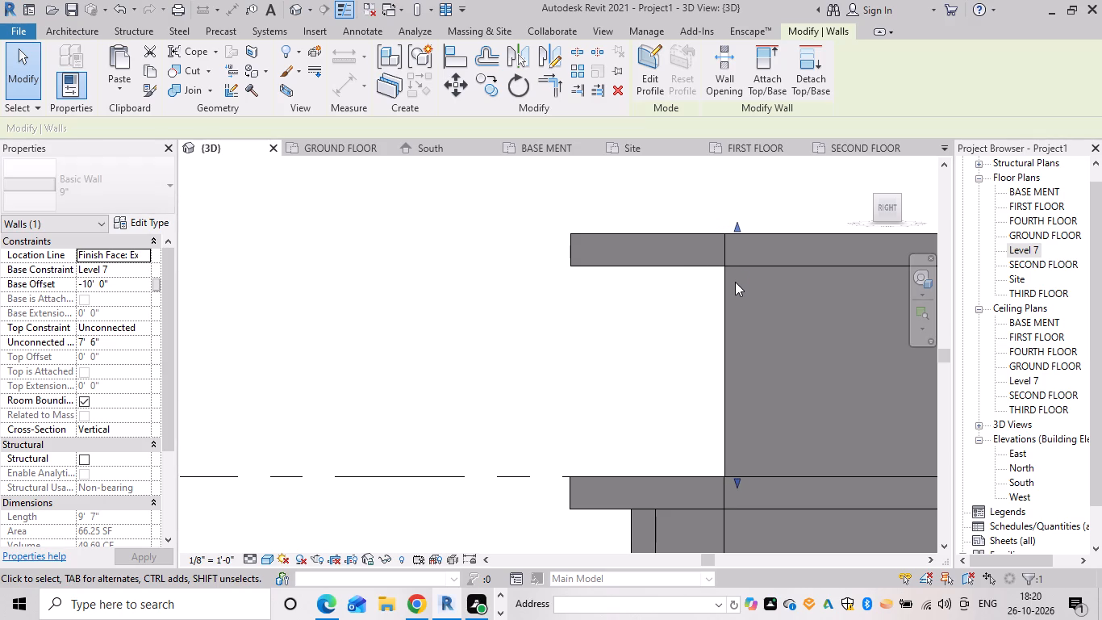
key("Right")
key("Right")
key("Right")
key("Right")
key("Right")
key("Right")
key("Right")
key("Right")
key("Right")
key("Right")
key("Right")
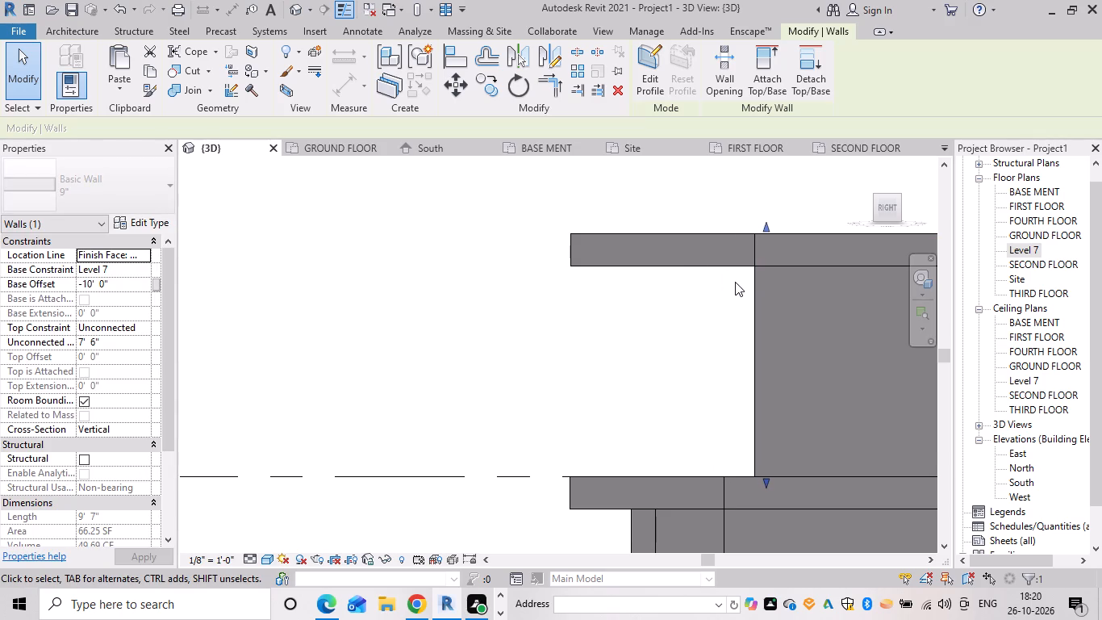
key("Right")
key("Right")
key("Right")
key("Right")
key("Right")
key("Right")
key("Right")
key("Right")
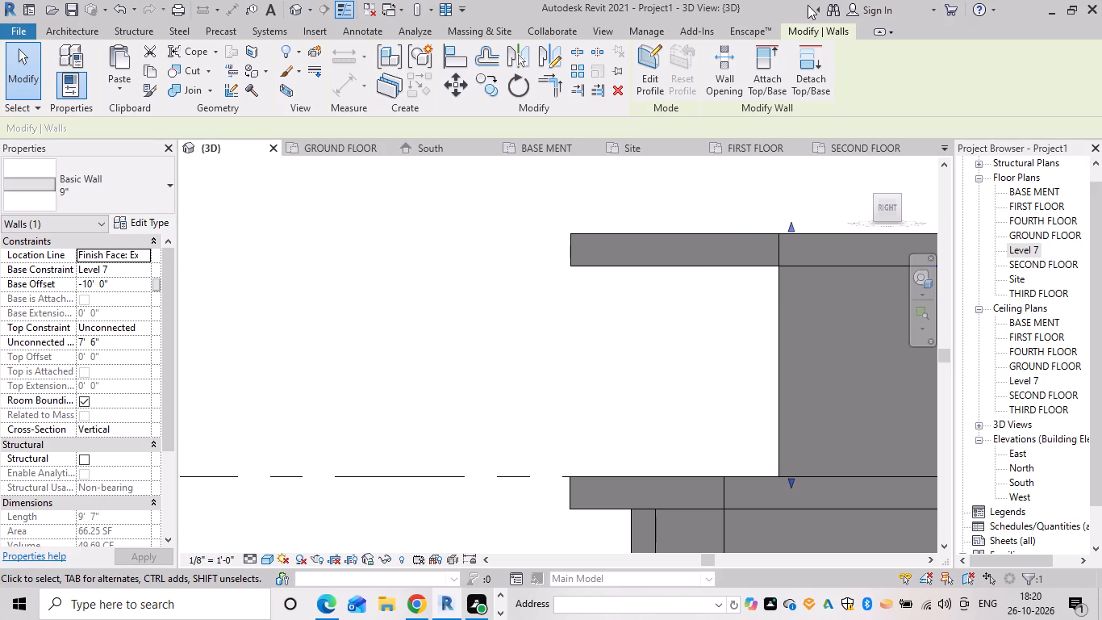
key("Escape")
Edit the upper rooftop slab's boundary, aligning its front edge with the outer face of the set-back front rooftop wall, and finish the sketch.
scroll(615, 346, "down", 9)
middle_click_drag(624, 333, 753, 354, "shift")
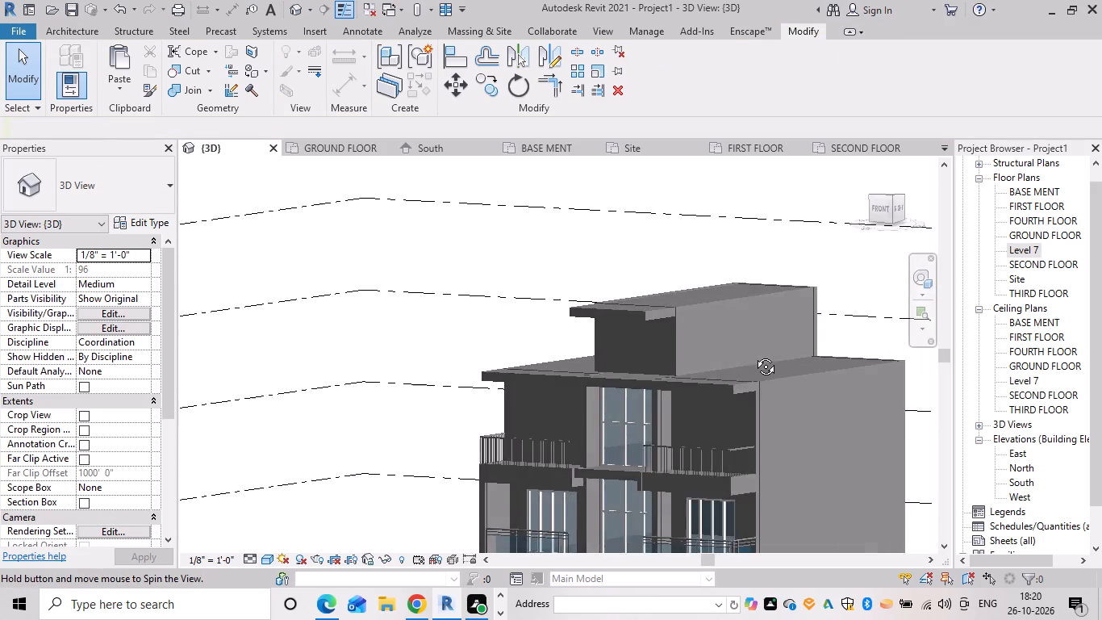
middle_click_drag(753, 354, 753, 353, "shift")
scroll(644, 319, "up", 5)
left_click(646, 311)
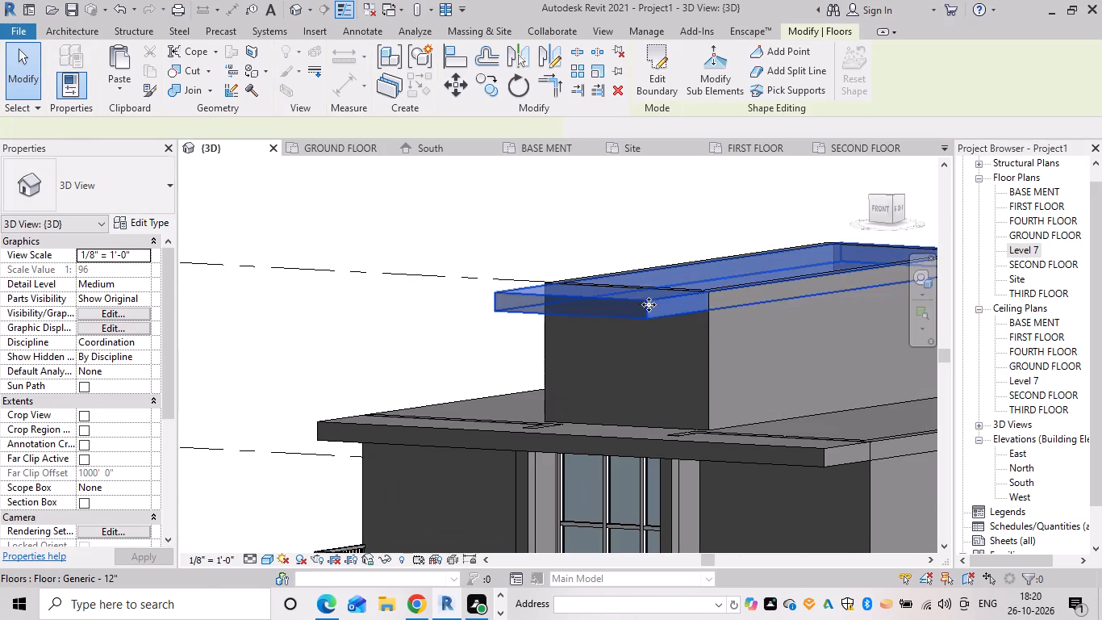
left_click(645, 76)
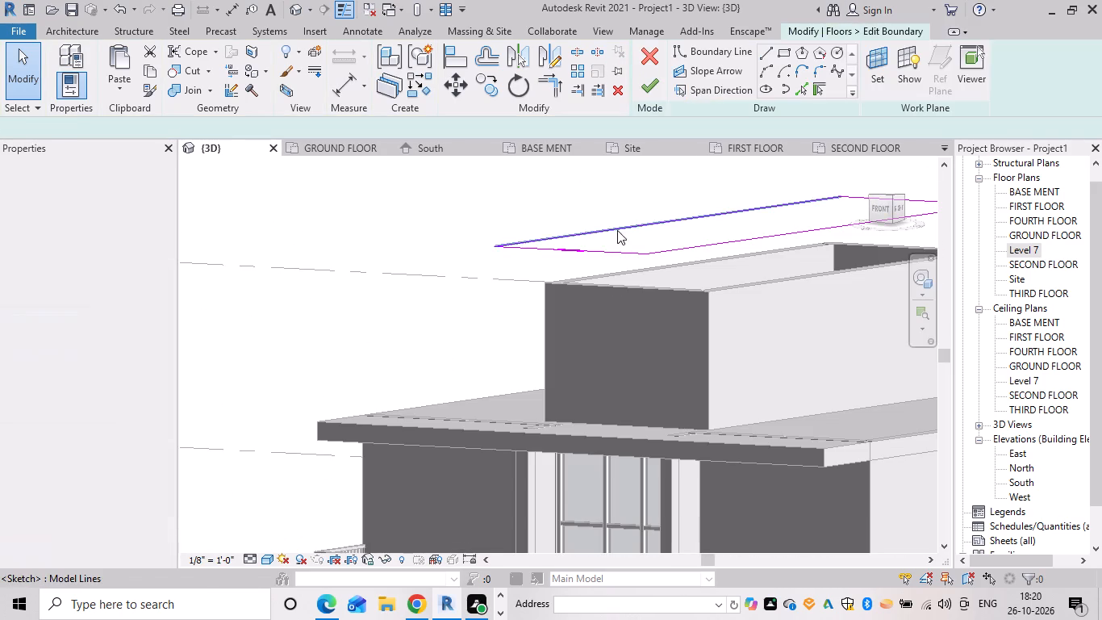
scroll(680, 285, "down", 4)
scroll(731, 341, "down", 2)
middle_click_drag(731, 341, 607, 274, "shift")
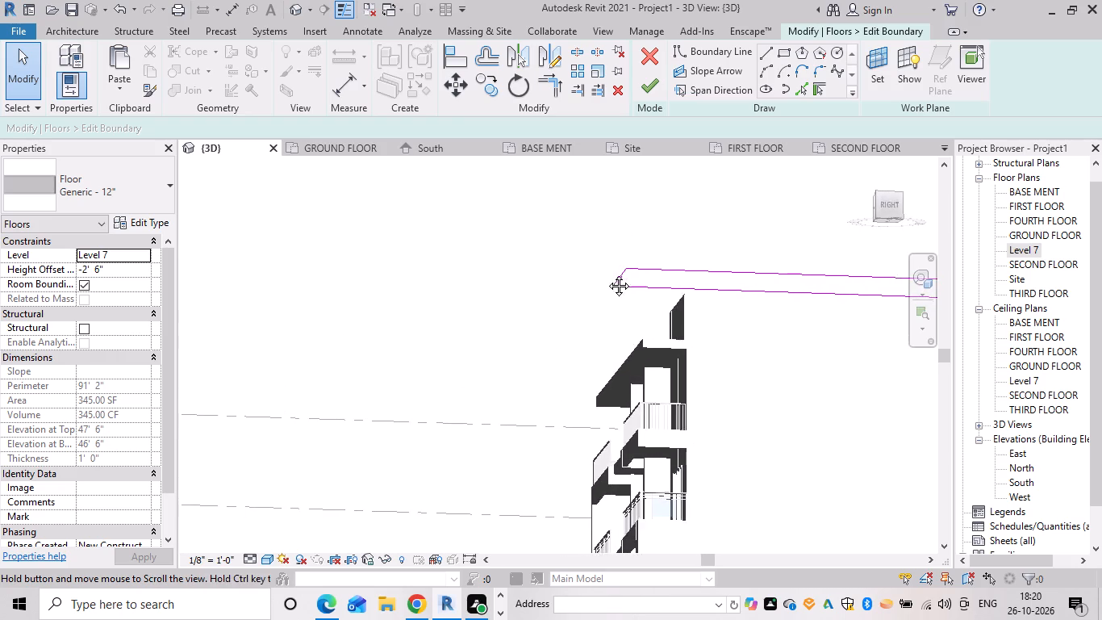
middle_click_drag(607, 274, 586, 277, "shift")
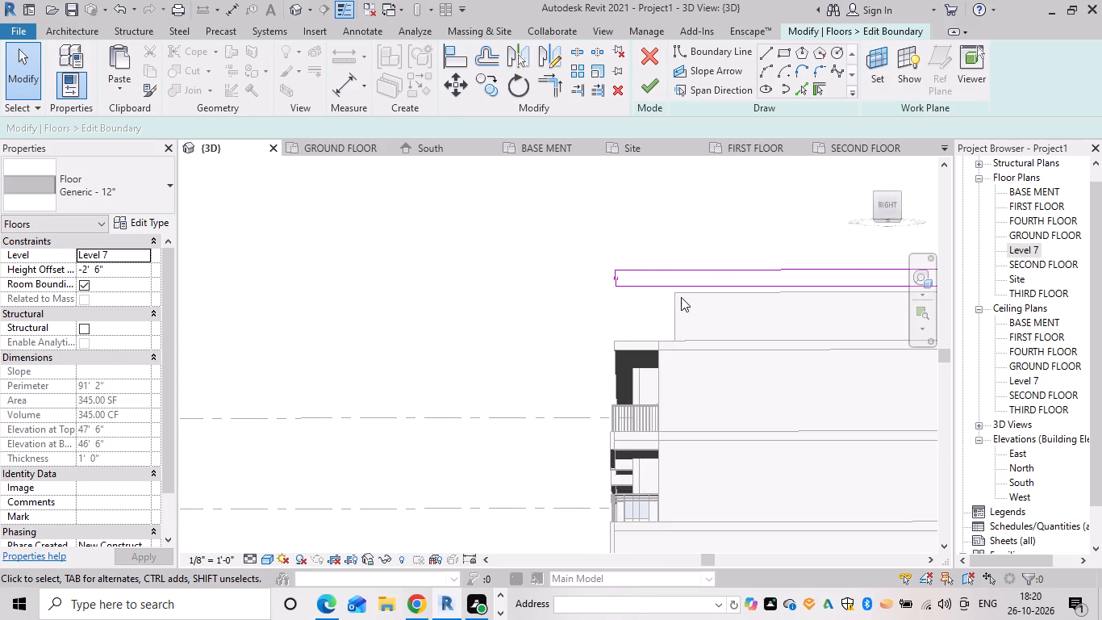
scroll(682, 299, "down", 4)
middle_click_drag(698, 299, 703, 370, "shift")
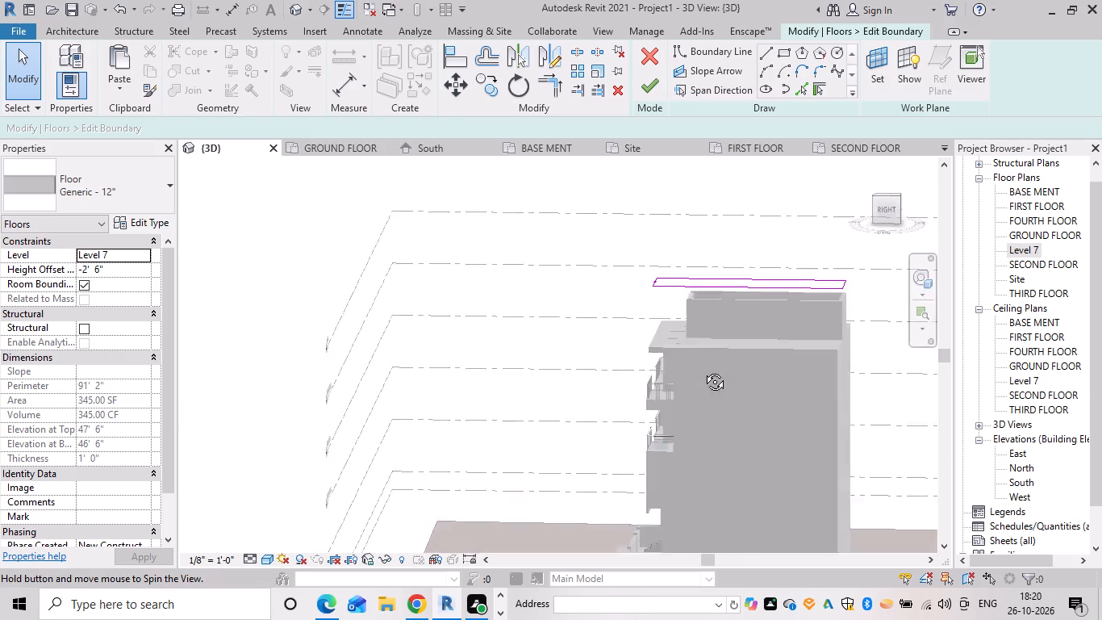
middle_click_drag(703, 370, 704, 334, "shift")
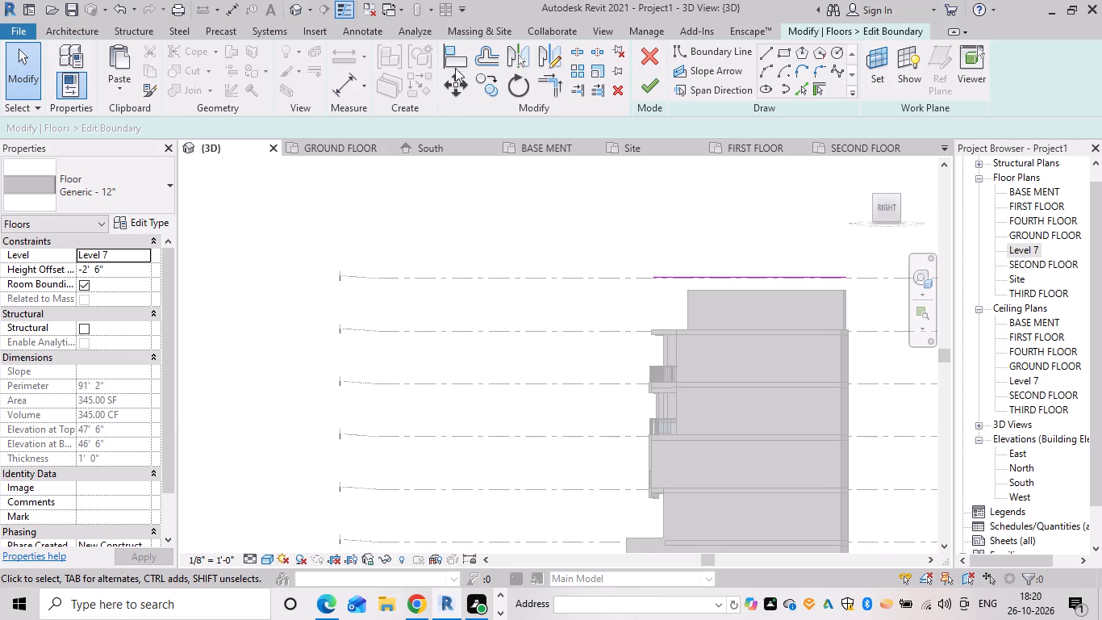
double_click(464, 57)
scroll(681, 272, "up", 5)
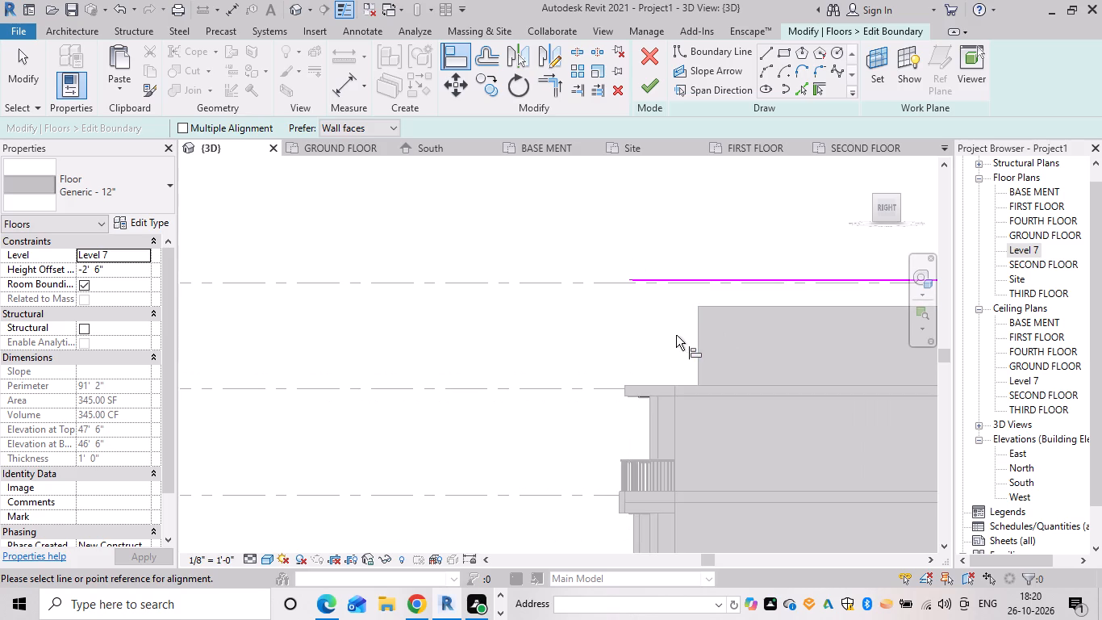
middle_click_drag(681, 342, 722, 381, "shift")
scroll(672, 308, "up", 6)
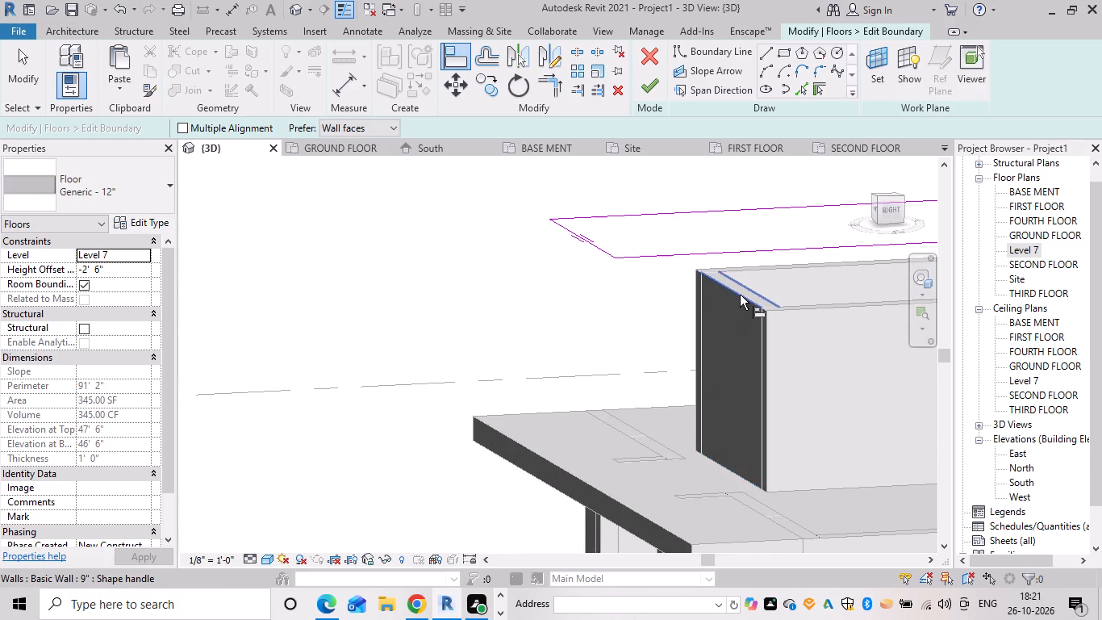
left_click(736, 295)
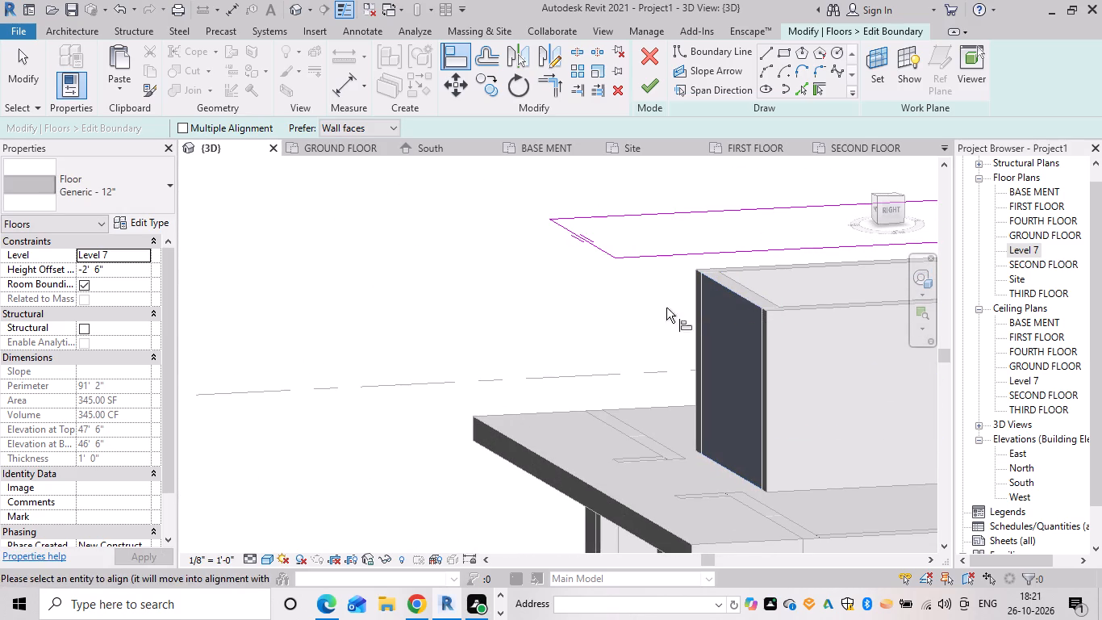
left_click(591, 241)
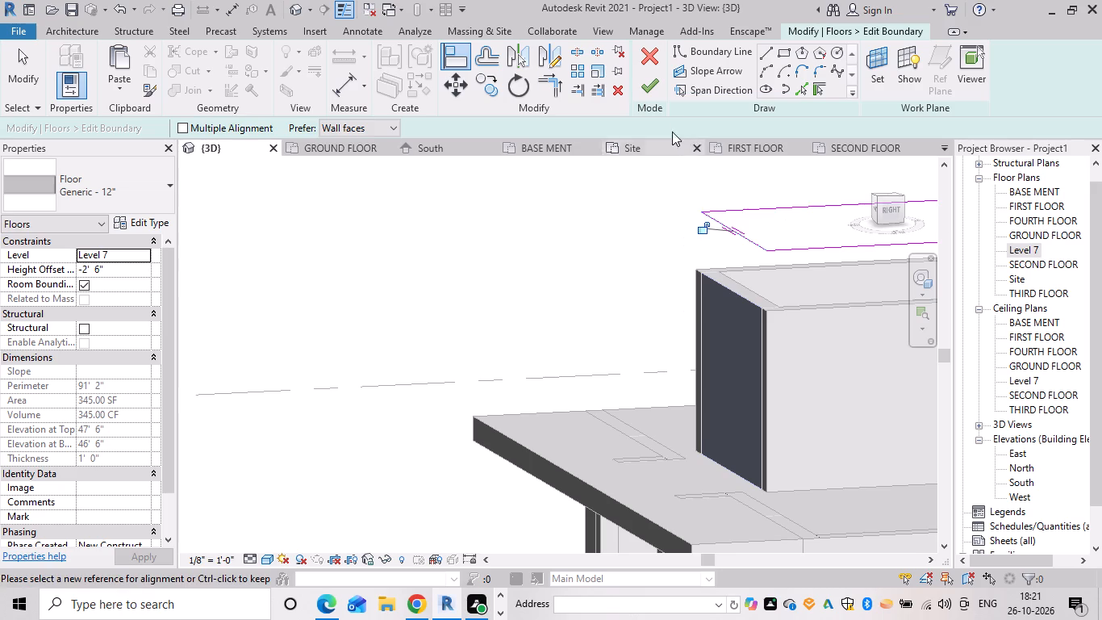
left_click(658, 91)
key("Escape")
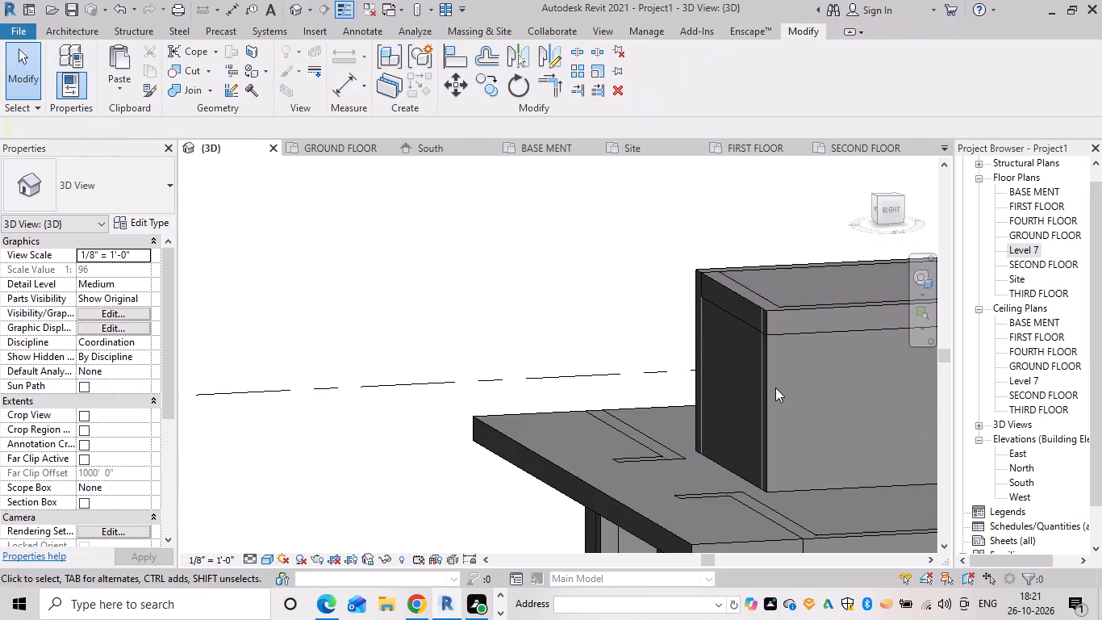
Examine the rooftop structure and the whole building from above and from the front, dismissing the notification window.
scroll(774, 392, "down", 6)
middle_click_drag(720, 419, 869, 530, "shift")
key("Escape")
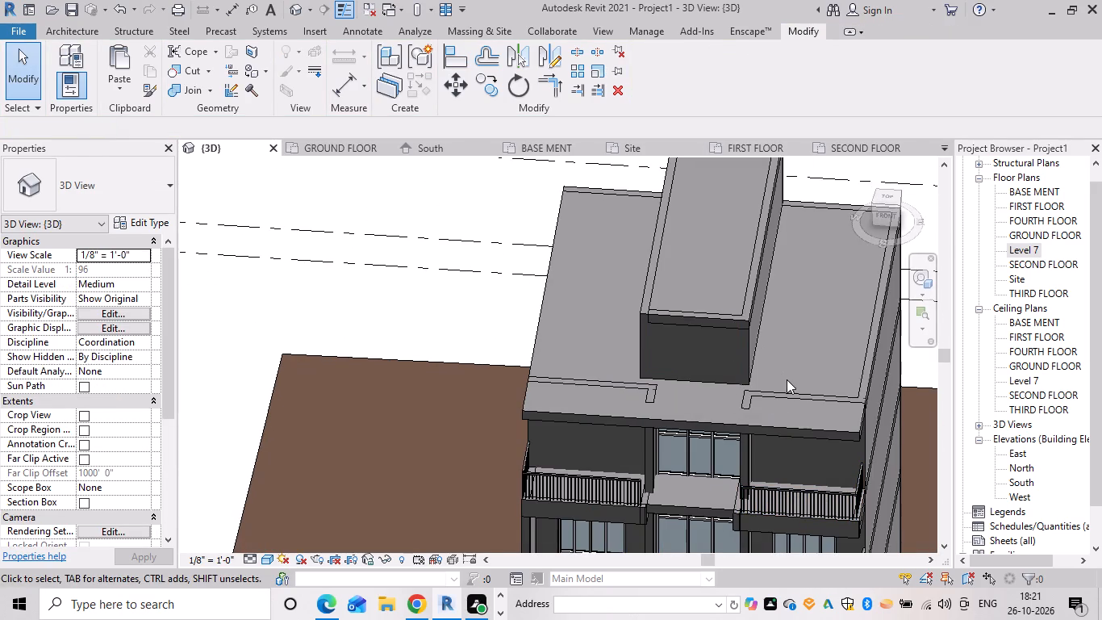
scroll(784, 385, "down", 5)
middle_click_drag(784, 382, 795, 274, "shift")
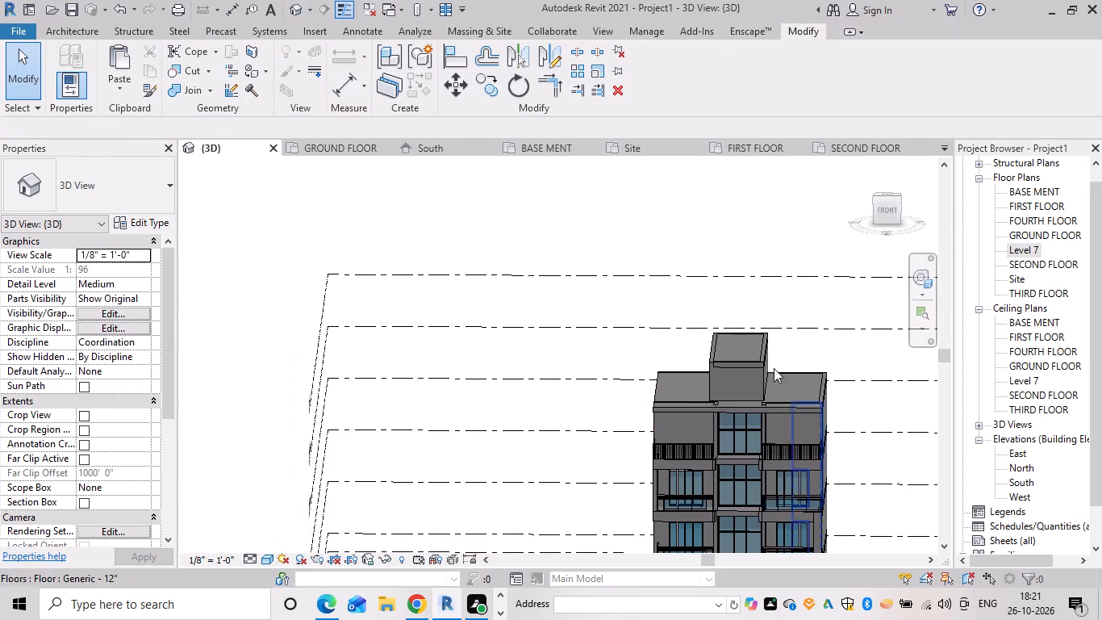
middle_click_drag(762, 349, 762, 266, "shift")
key("Escape")
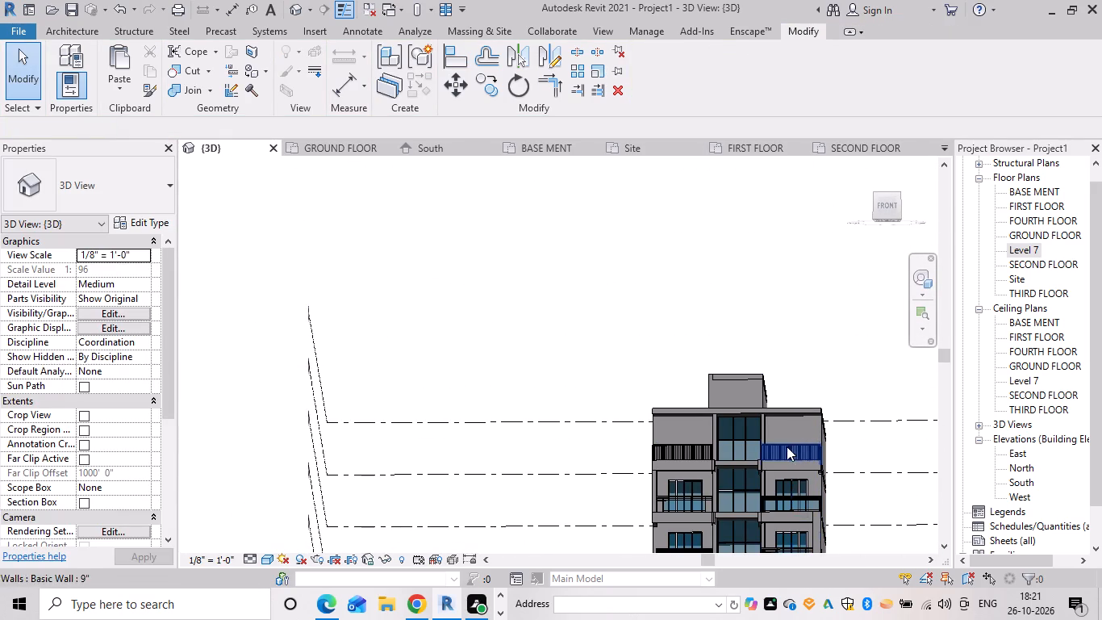
scroll(798, 351, "down", 6)
middle_click_drag(805, 371, 835, 519, "shift")
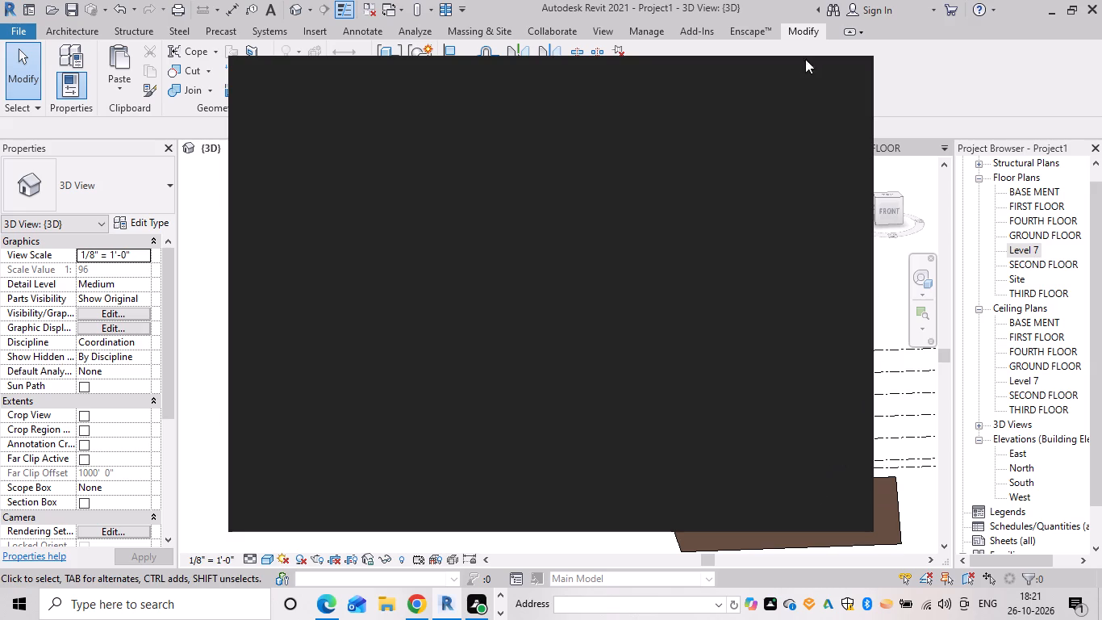
left_click(841, 75)
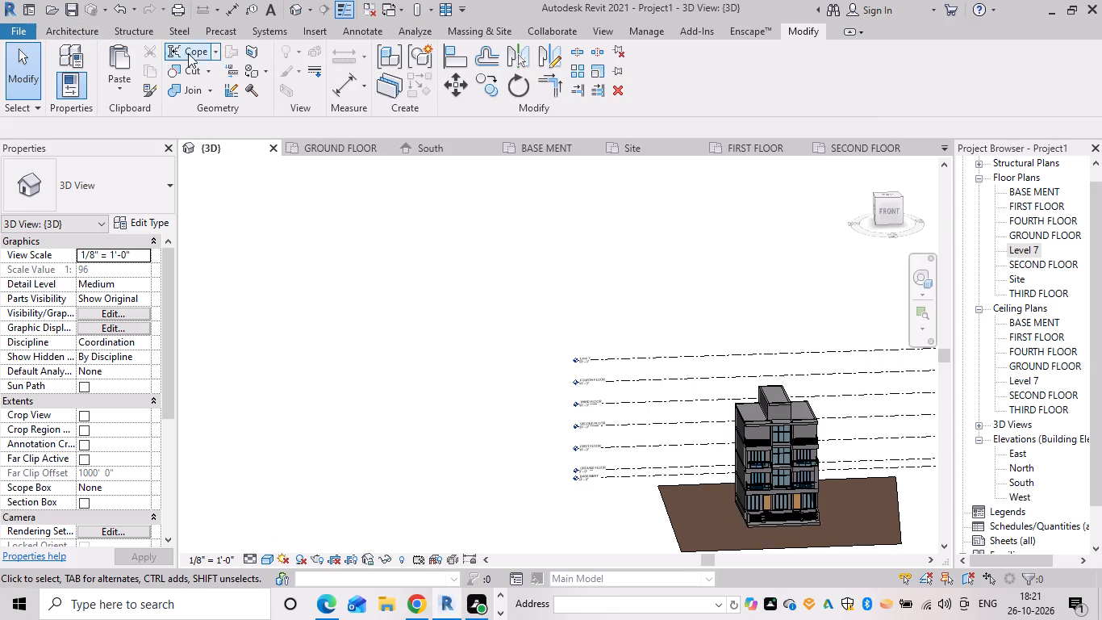
Create a new project material named "1 wall".
left_click(56, 36)
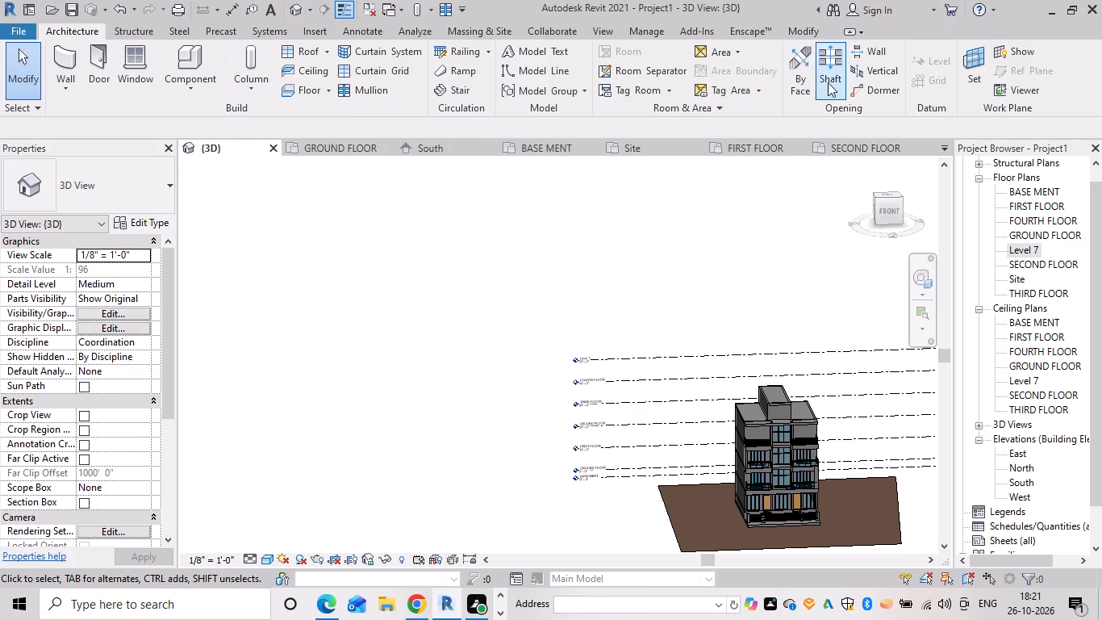
double_click(662, 27)
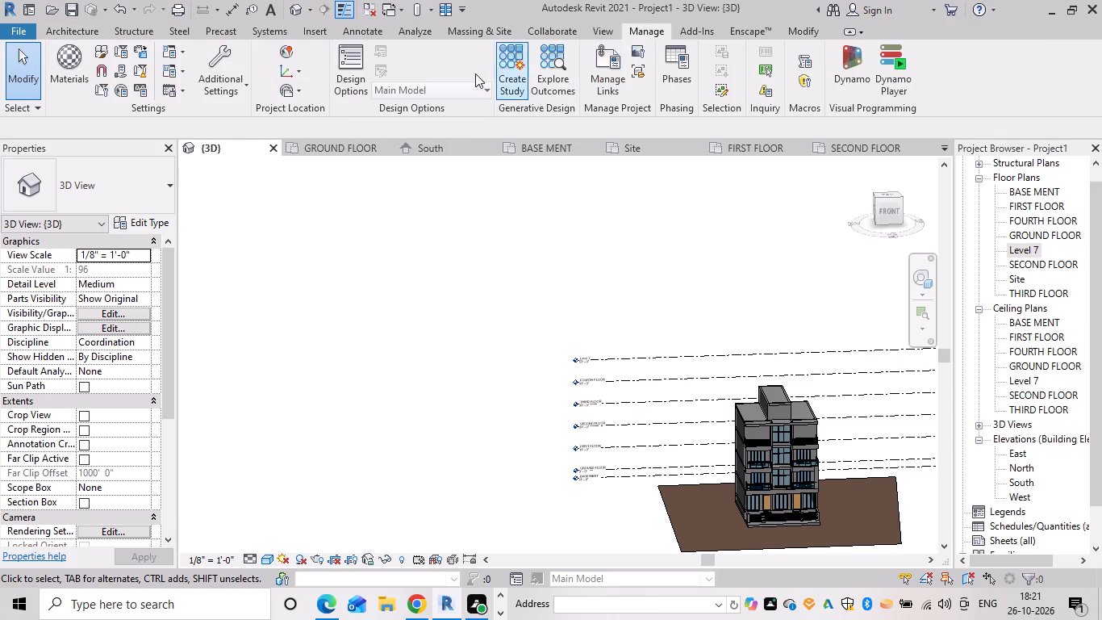
left_click(62, 58)
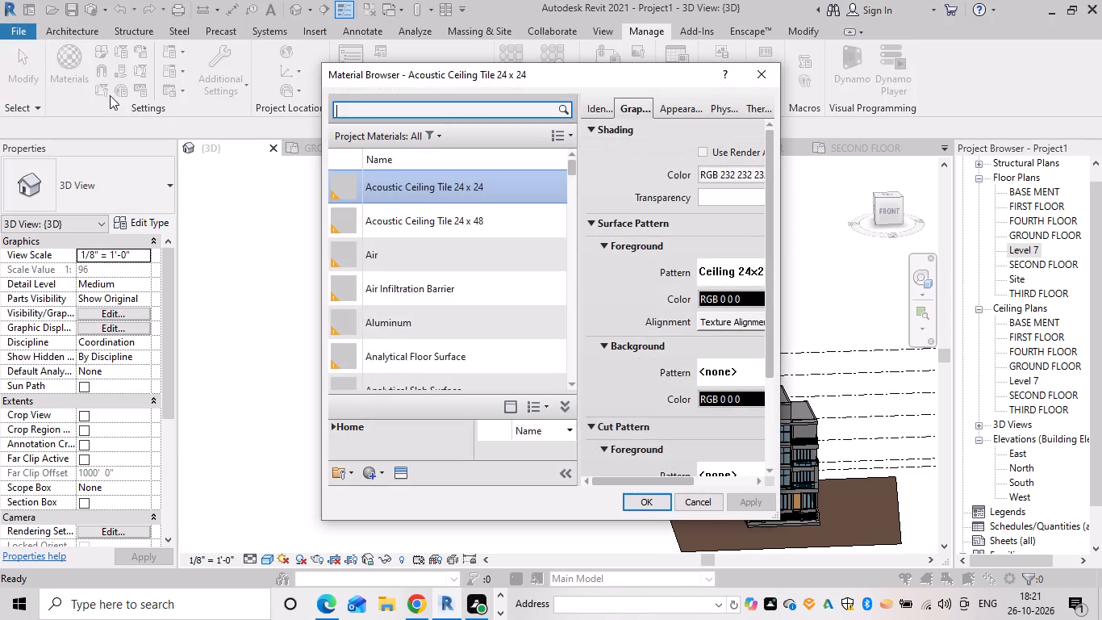
right_click(378, 471)
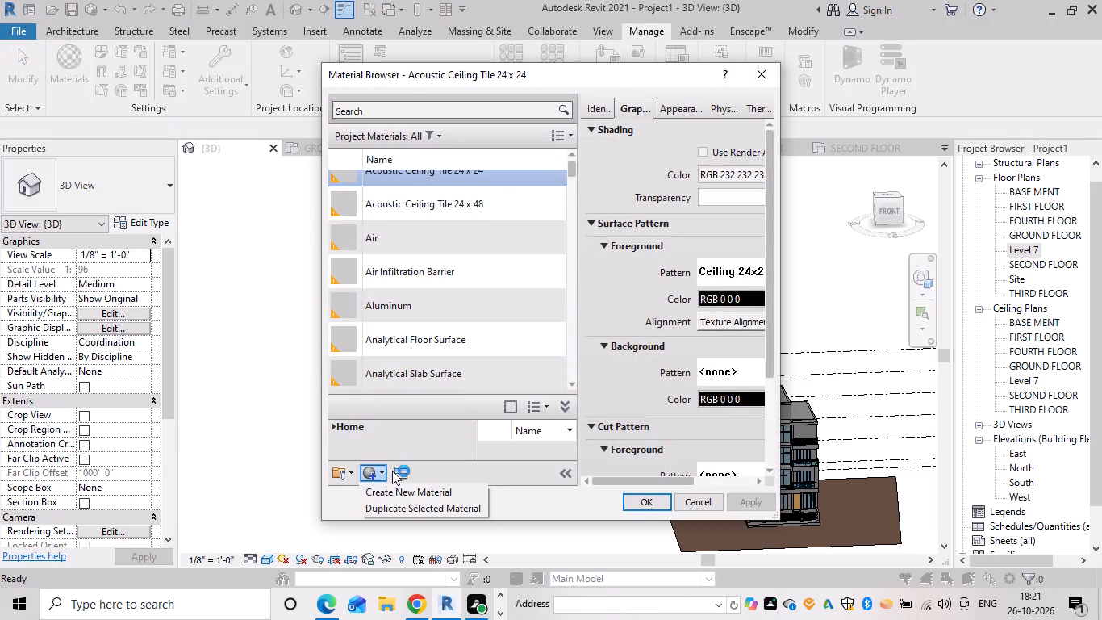
right_click(401, 496)
right_click(474, 281)
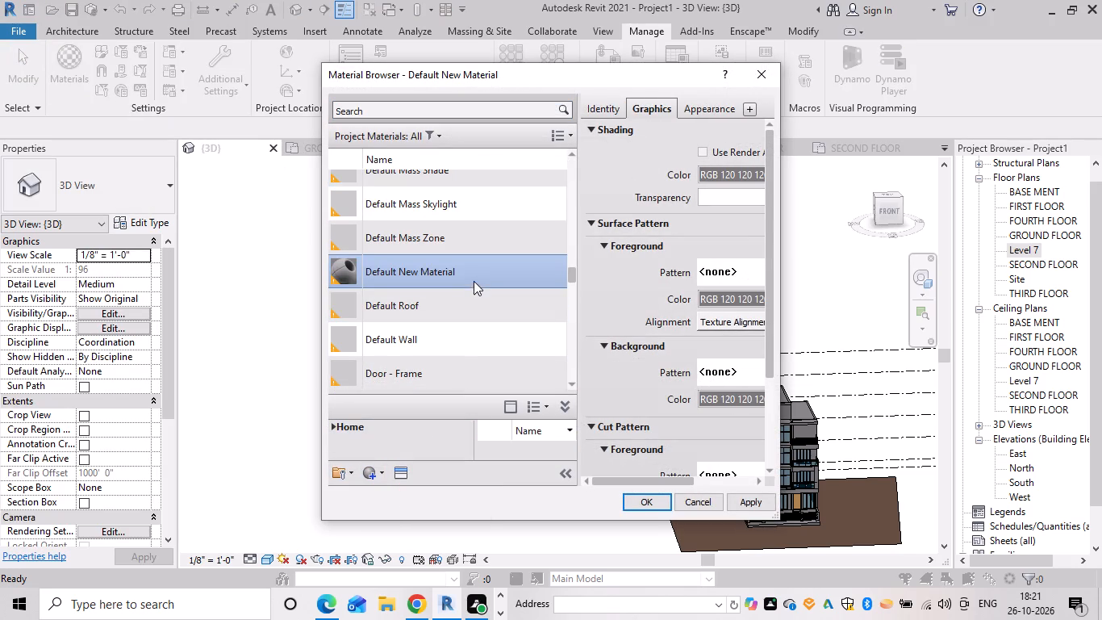
right_click(504, 324)
key("BackSpace")
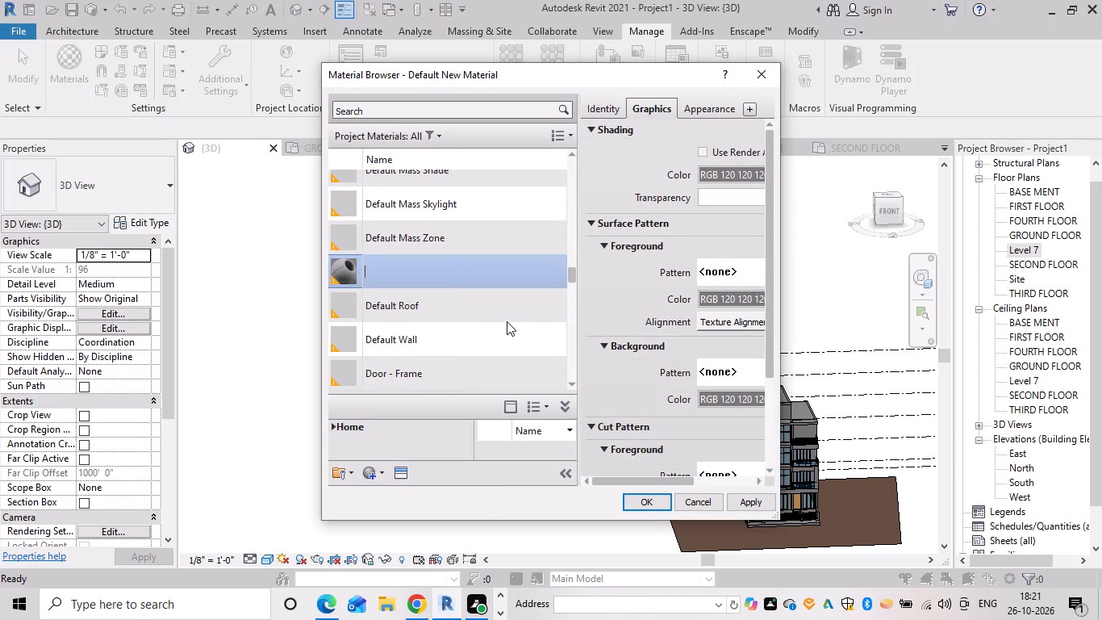
type("1 wall")
key("Return")
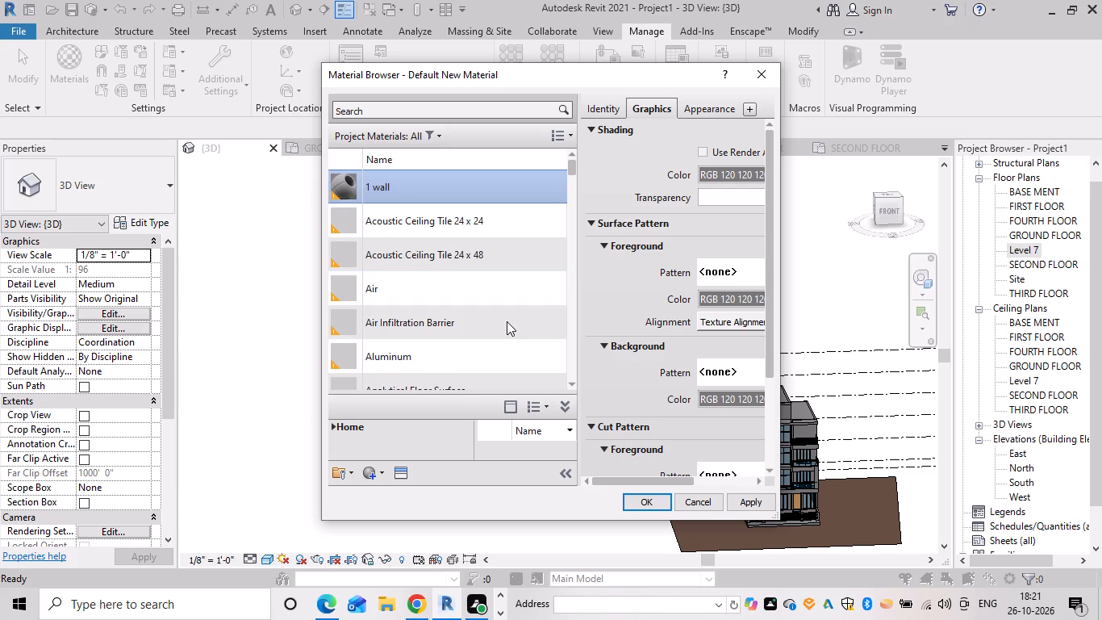
Use the render appearance for shading on the 1 wall material, and apply "white colour 1.jpg" from the desktop materials folder as its image.
left_click(701, 153)
left_click(700, 114)
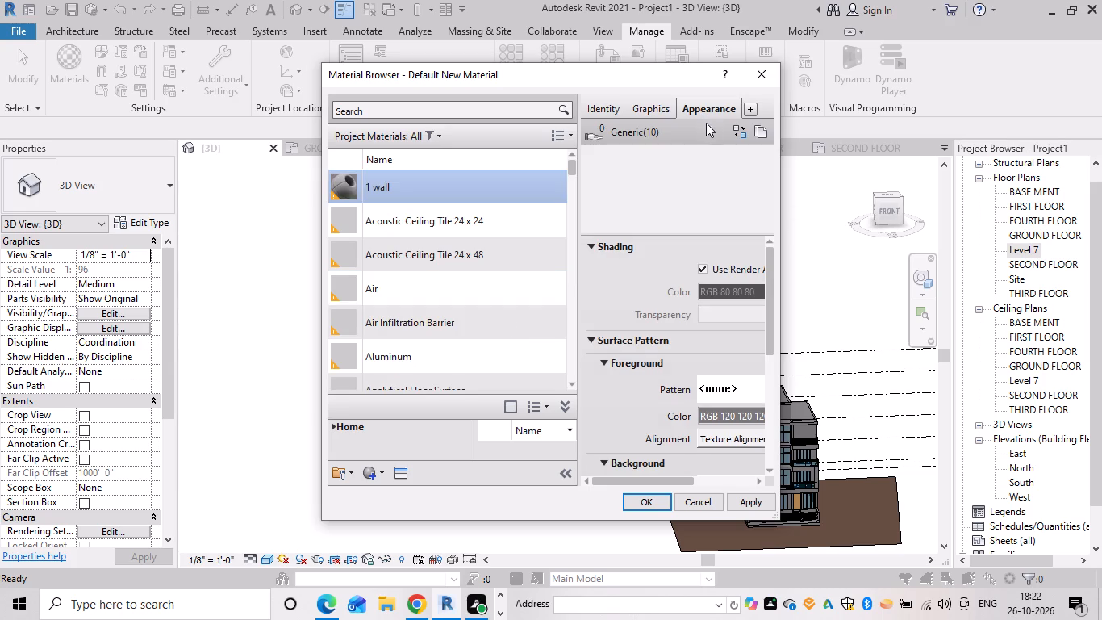
left_click(731, 308)
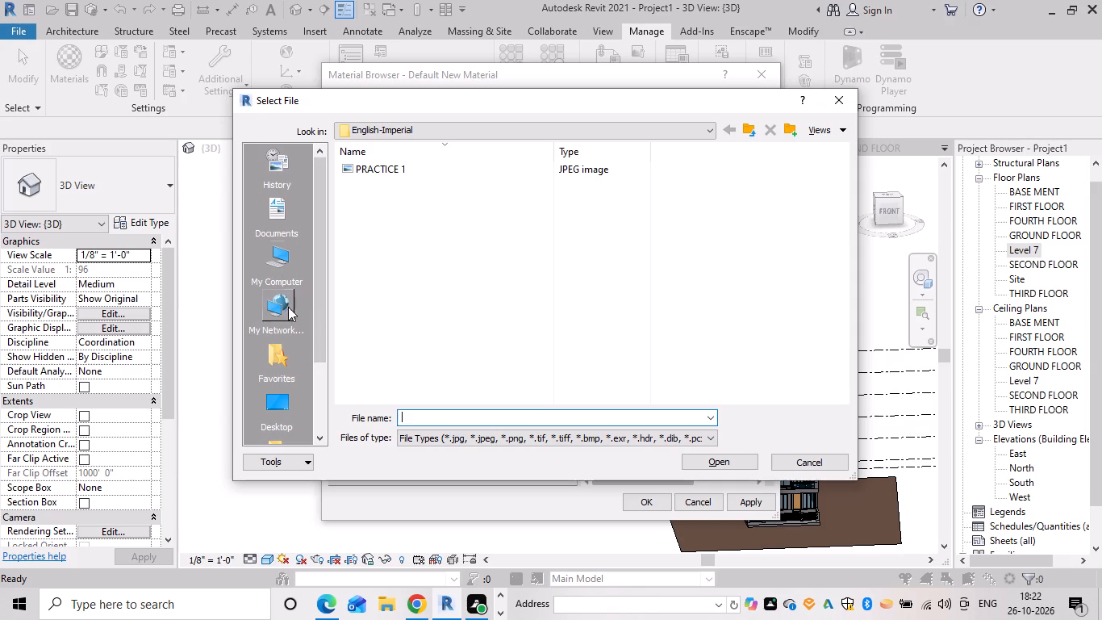
double_click(268, 400)
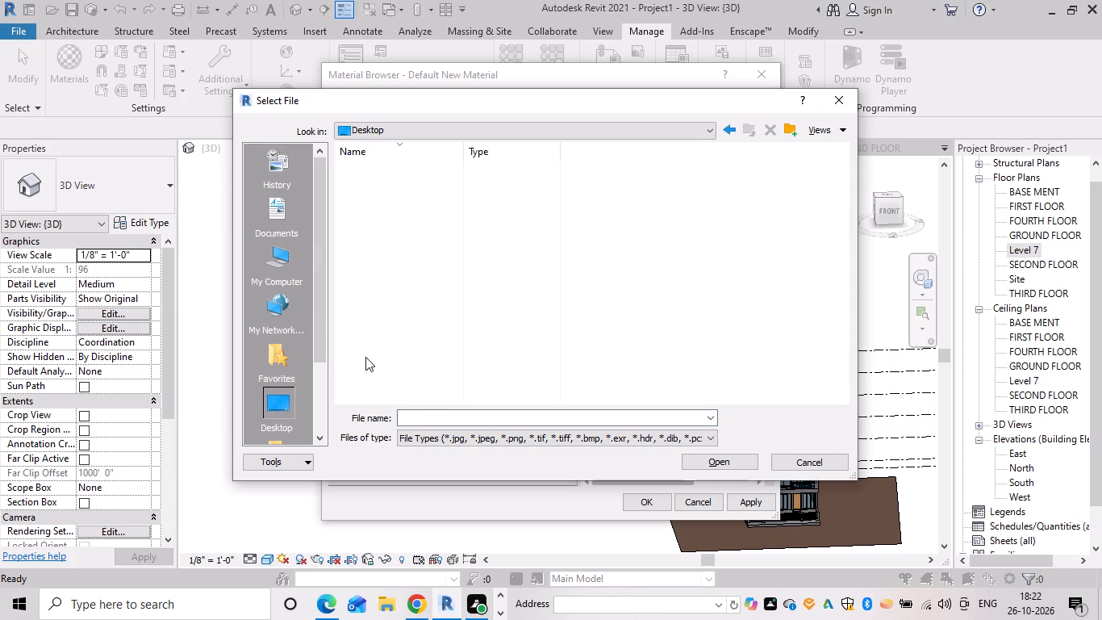
scroll(390, 367, "down", 2)
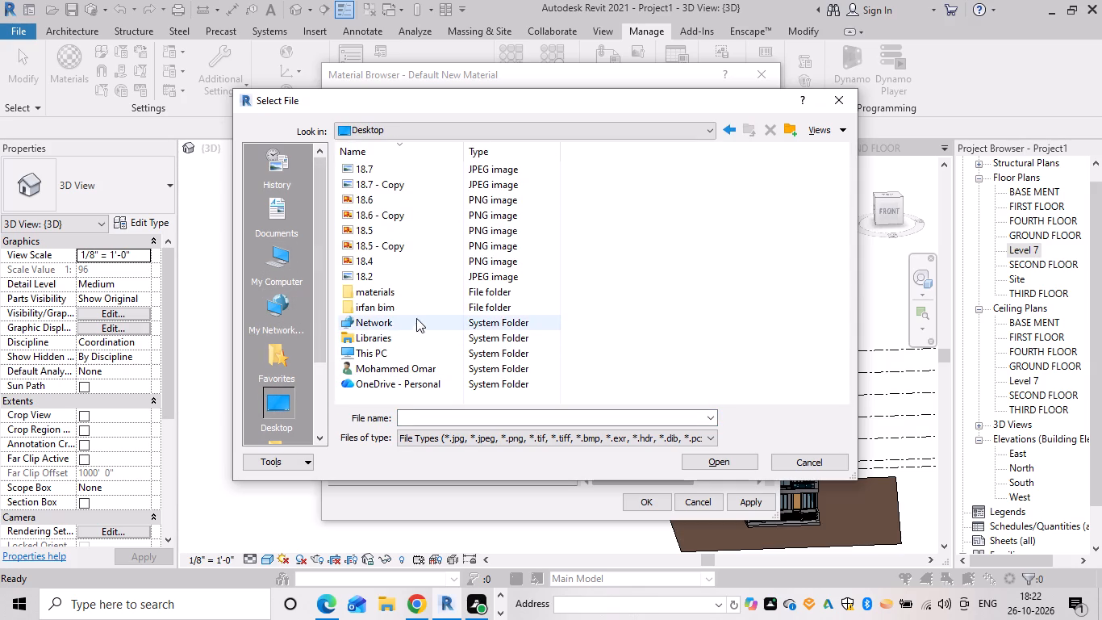
double_click(419, 295)
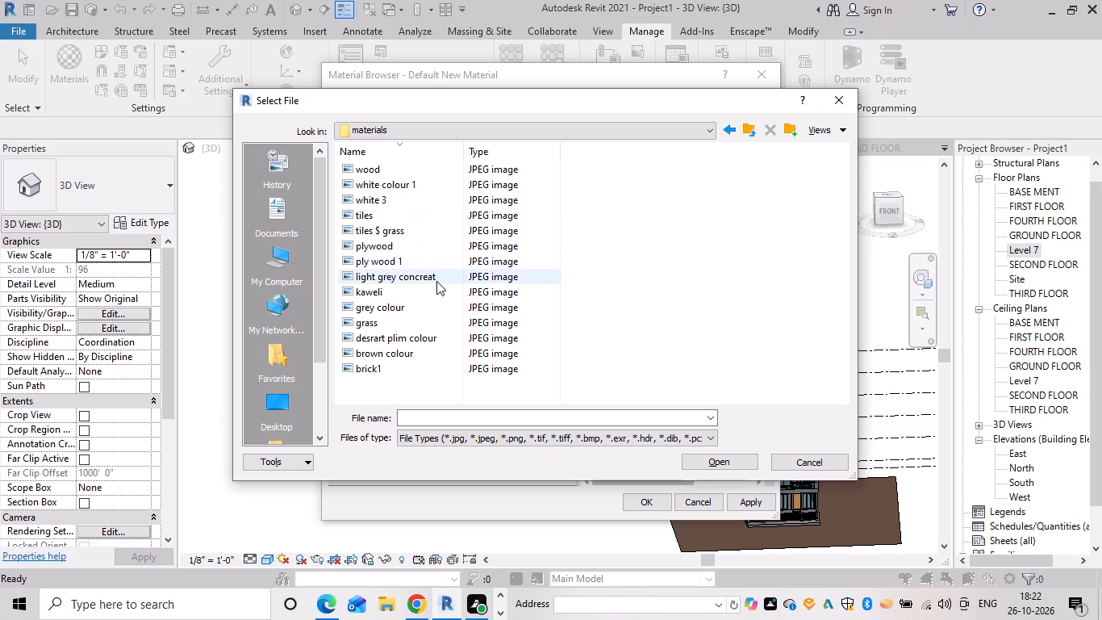
left_click(389, 191)
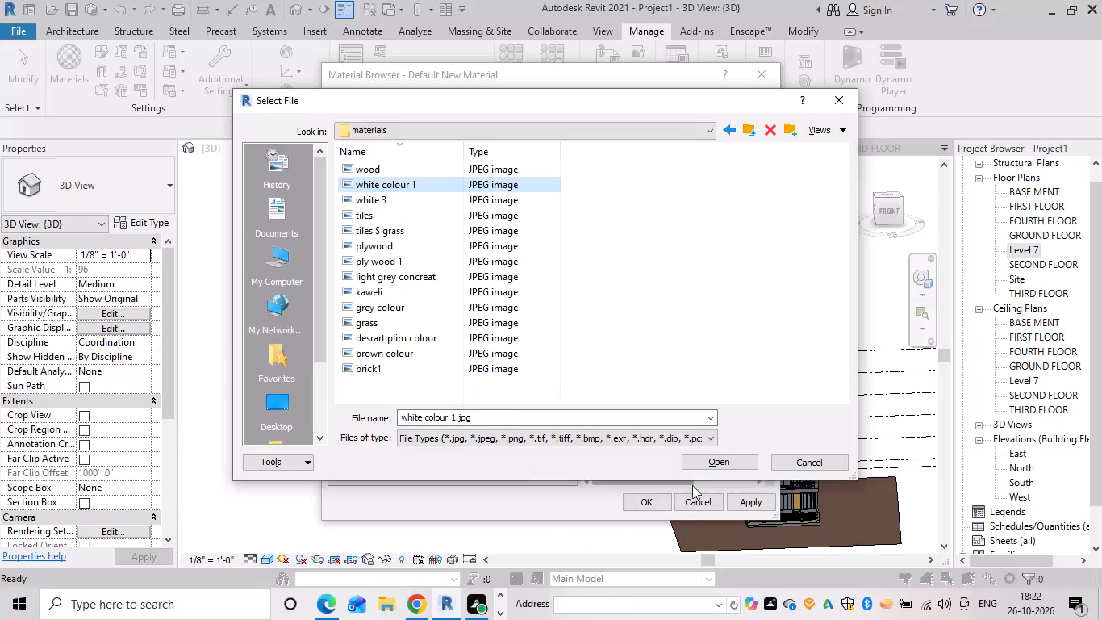
left_click(702, 459)
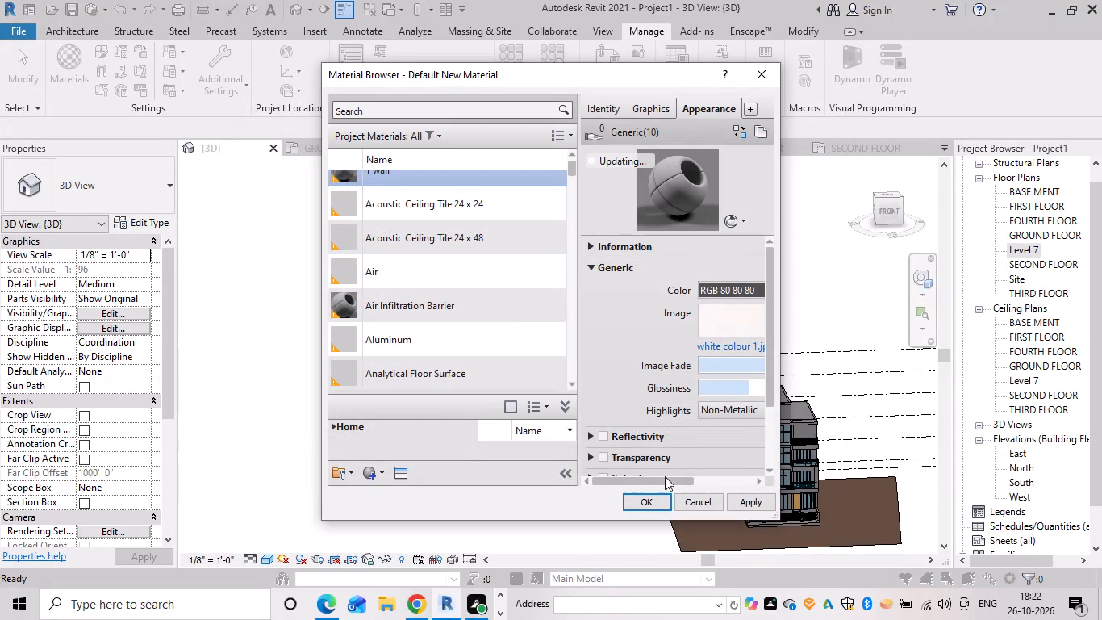
left_click(766, 495)
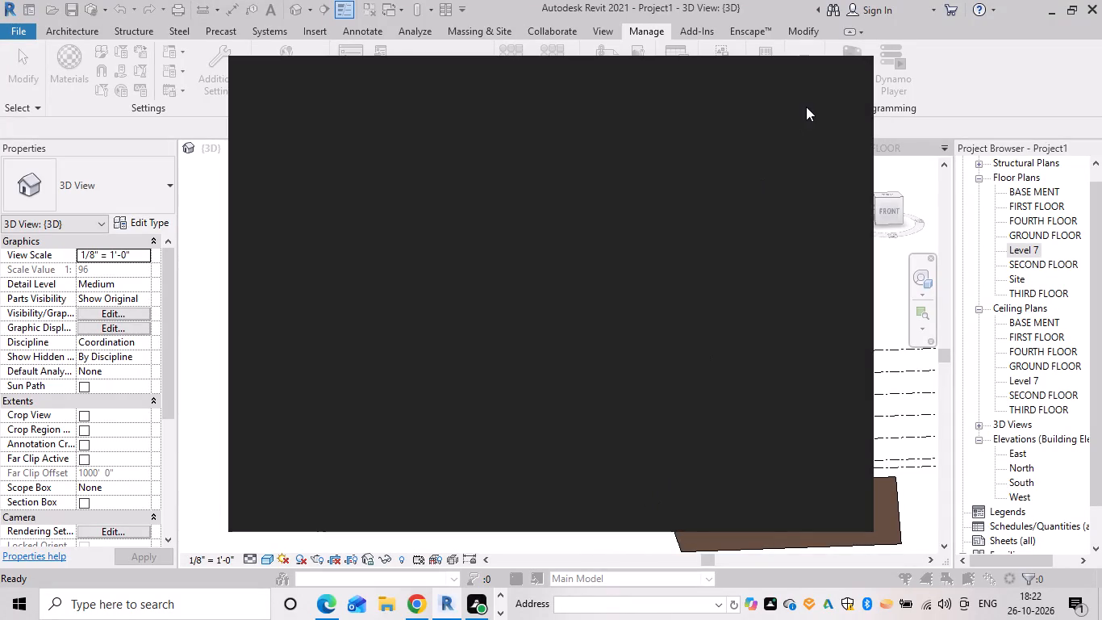
left_click(841, 68)
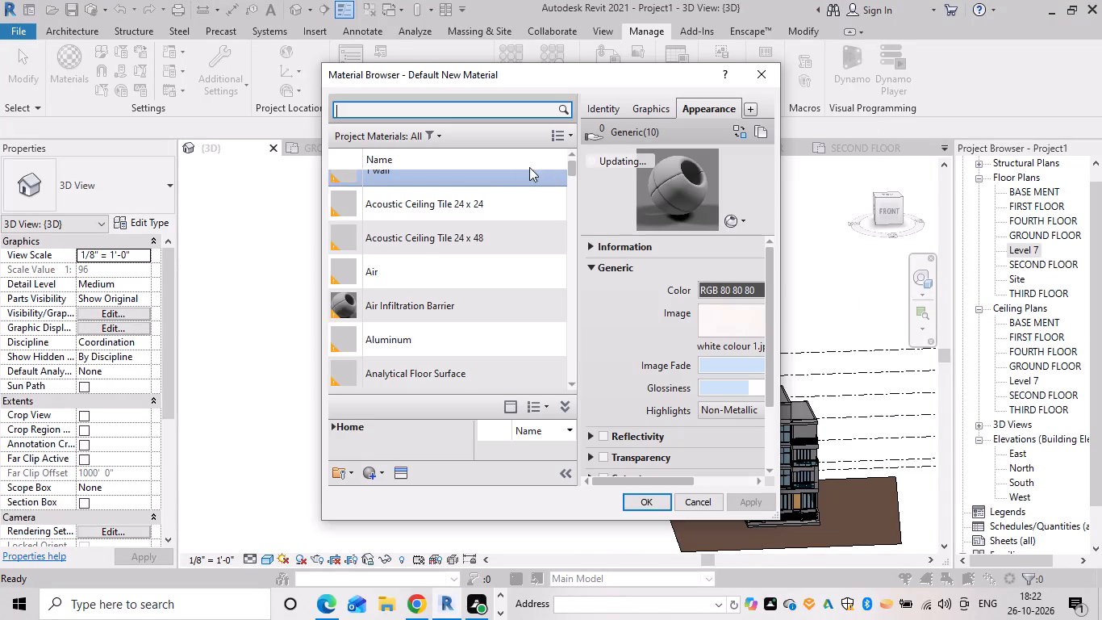
Create another new project material and name it "1 wood".
right_click(382, 478)
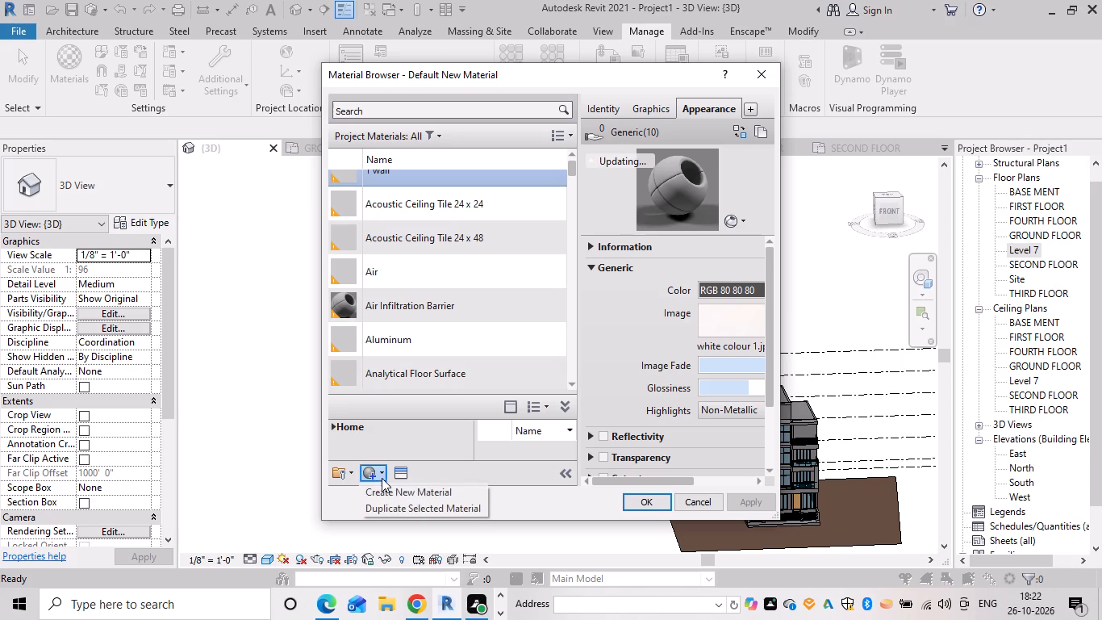
right_click(384, 486)
right_click(472, 272)
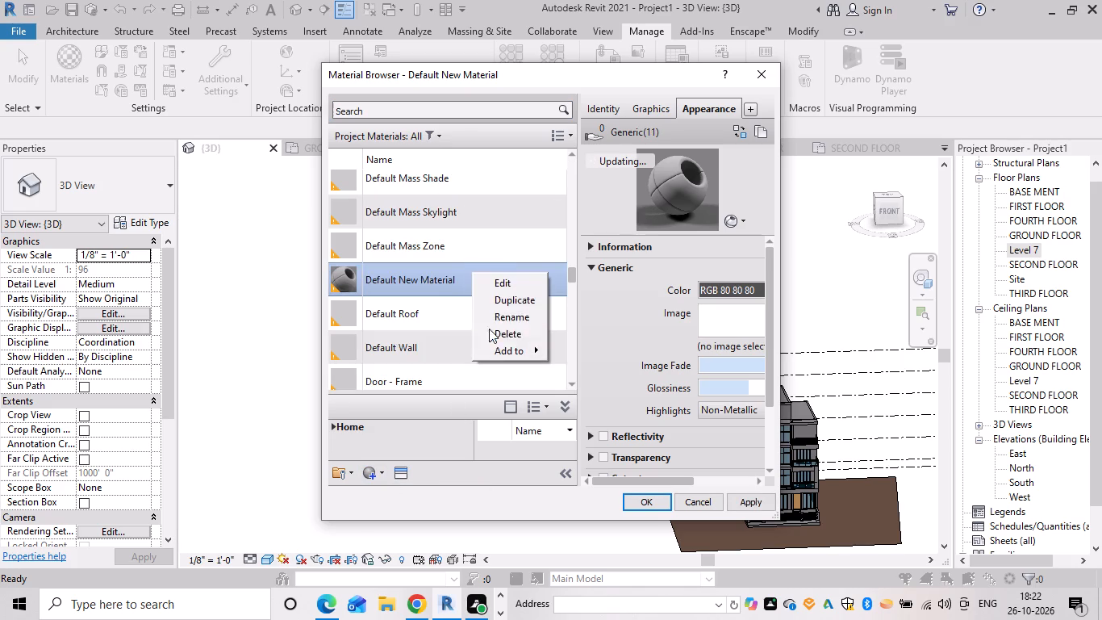
right_click(503, 319)
key("BackSpace")
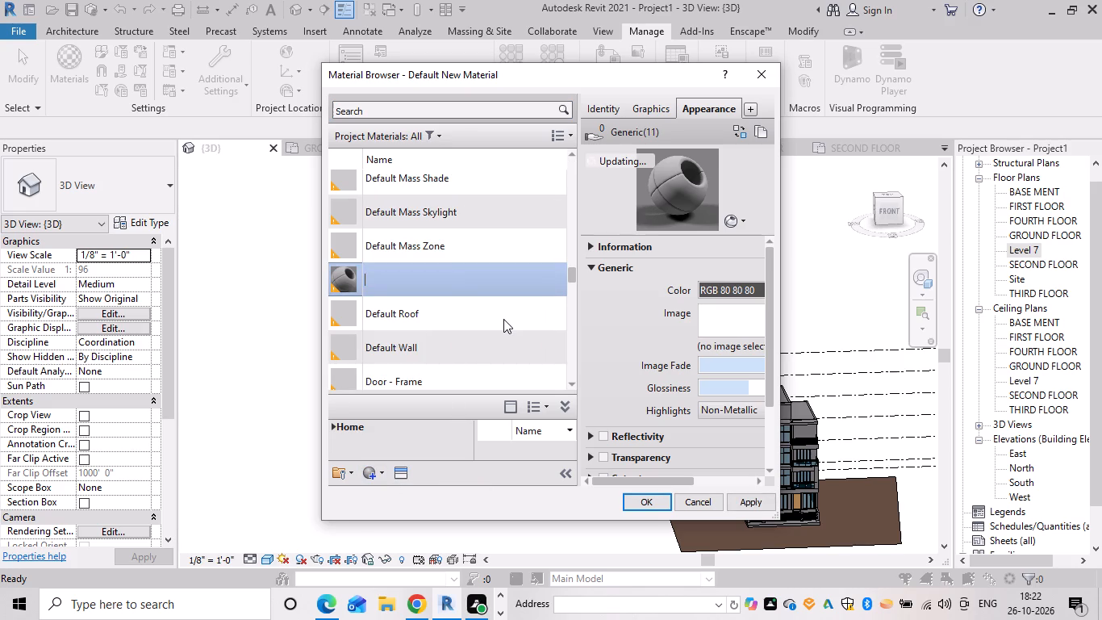
type("1 woo")
key("d")
key("Return")
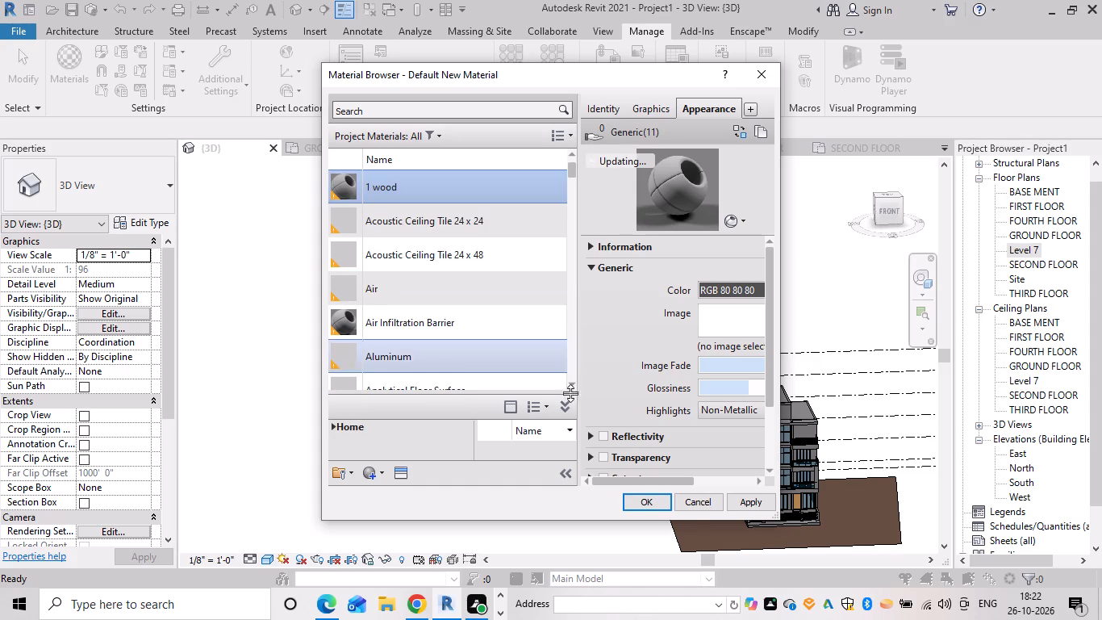
Use the render appearance for shading on the 1 wood material, apply "brown colour.jpg" as its image, and accept the material changes.
left_click(651, 107)
left_click(702, 154)
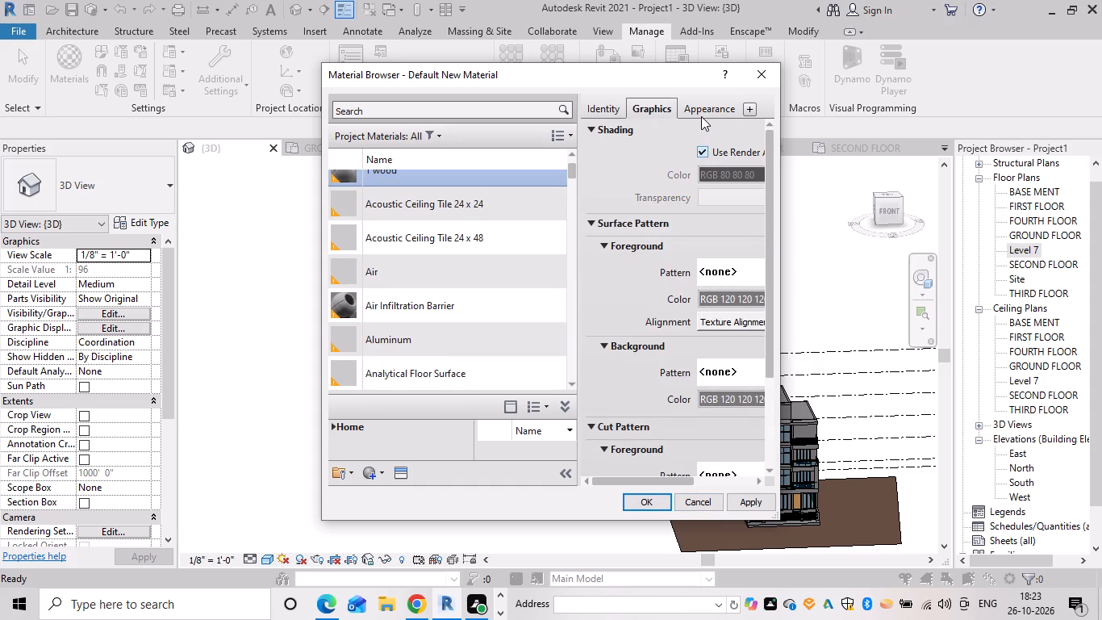
left_click(702, 109)
left_click(716, 322)
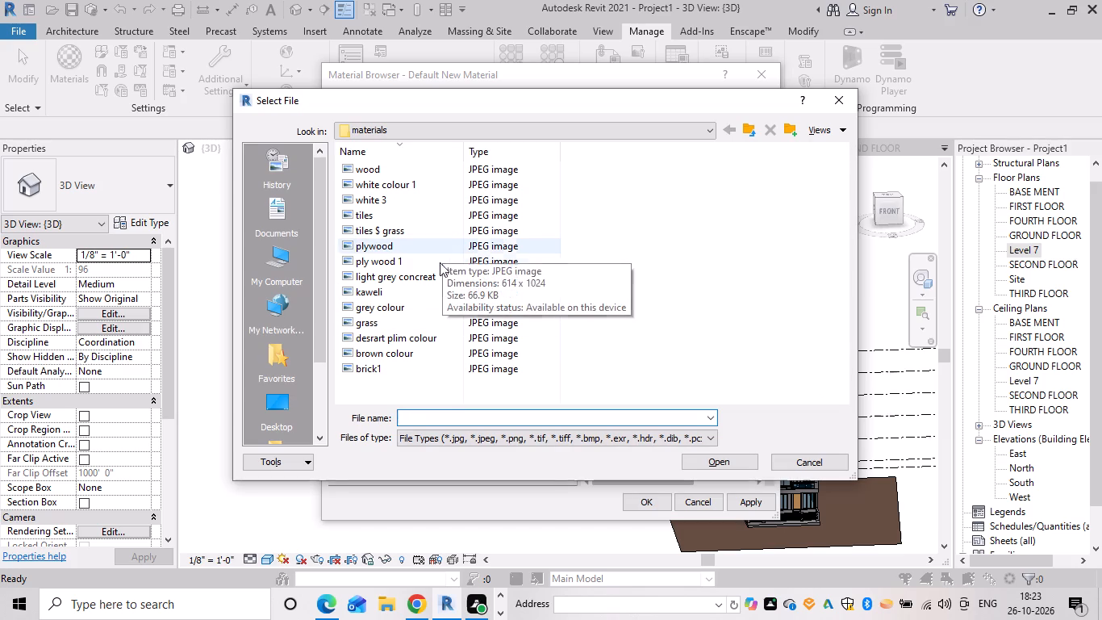
left_click(444, 346)
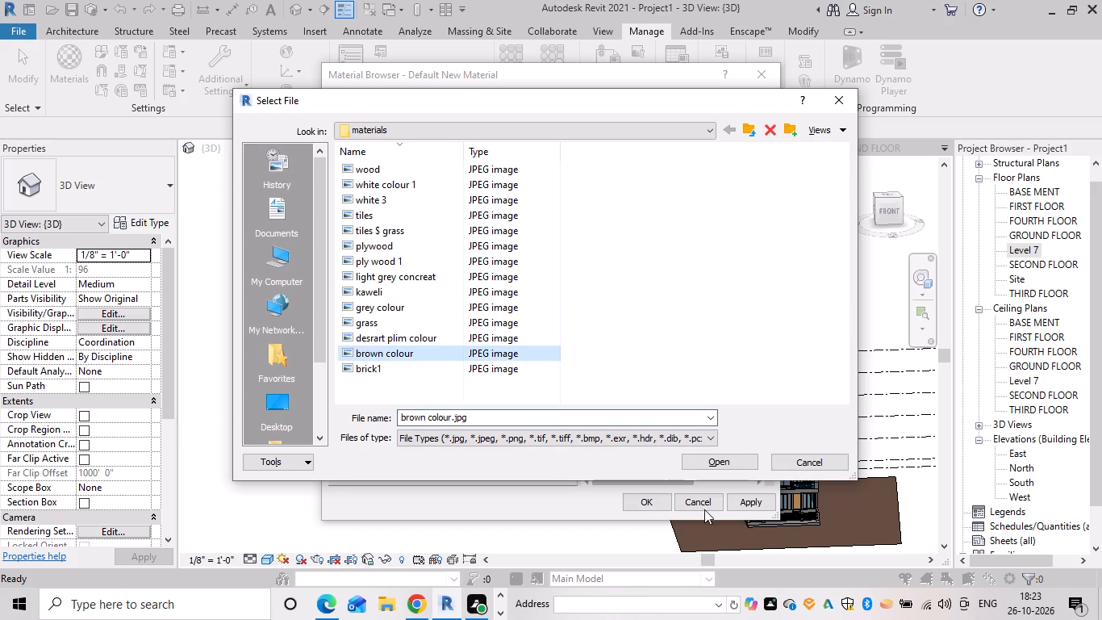
left_click(745, 461)
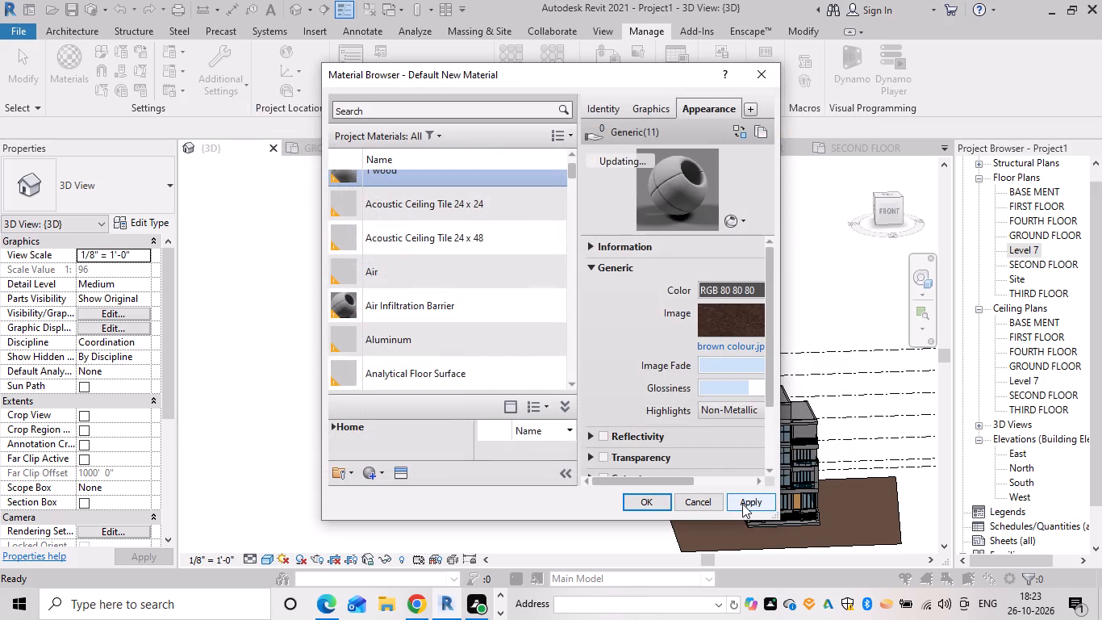
left_click(744, 501)
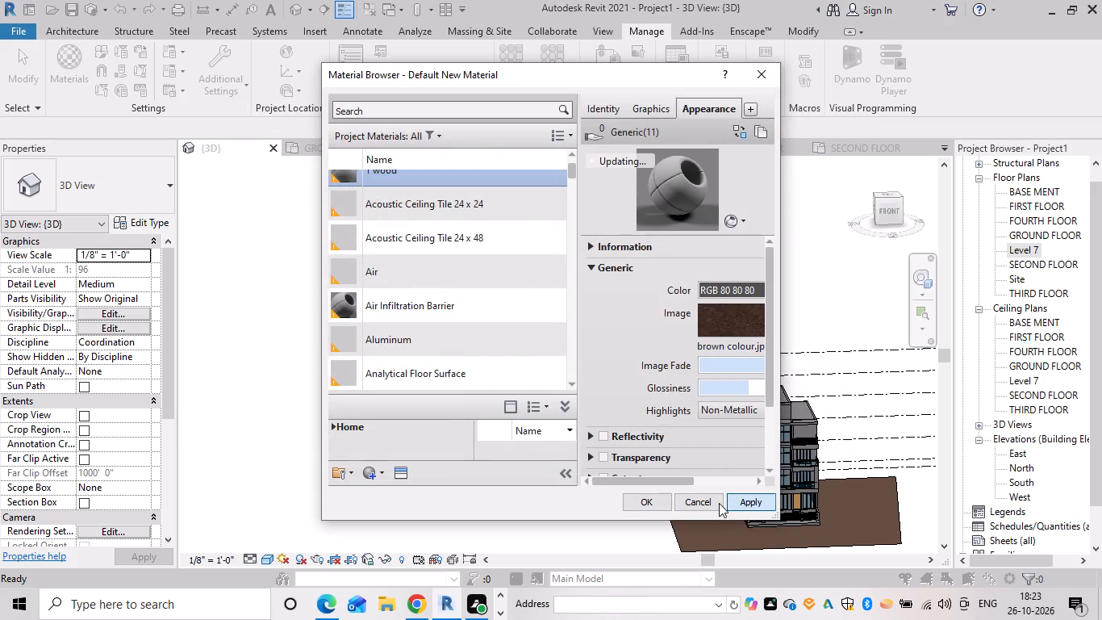
left_click(638, 496)
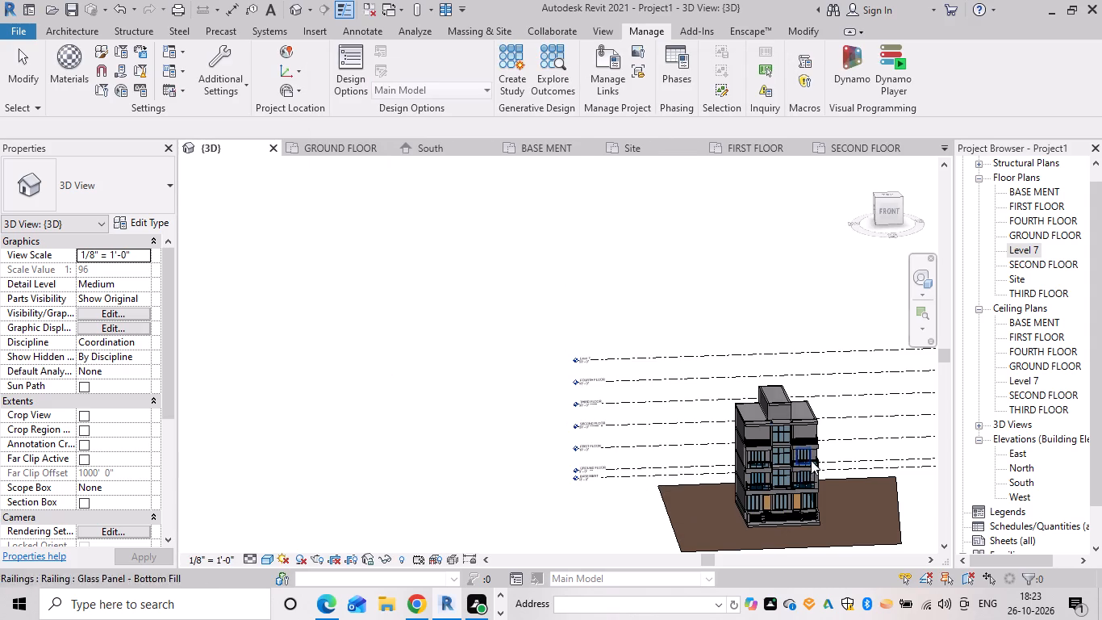
Paint the building's upper right side wall and the rooftop structure's right and front faces with the 1 wall material.
scroll(622, 415, "up", 4)
scroll(758, 442, "up", 3)
middle_click_drag(758, 442, 516, 410)
scroll(556, 436, "up", 1, "shift")
middle_click_drag(556, 435, 549, 434, "shift")
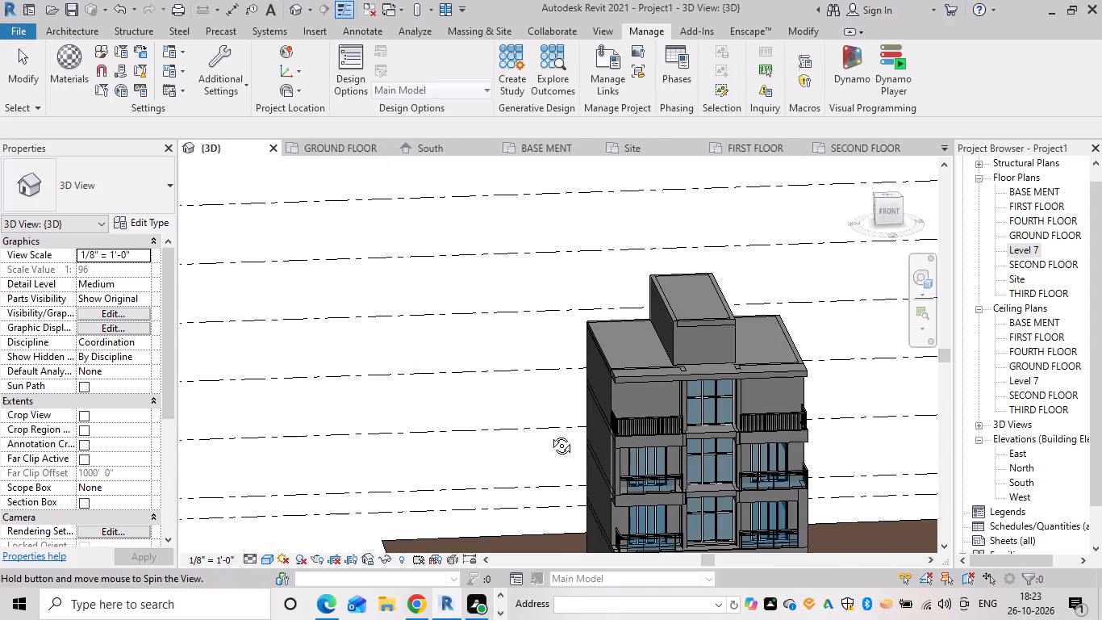
middle_click_drag(549, 434, 470, 413, "shift")
key("p")
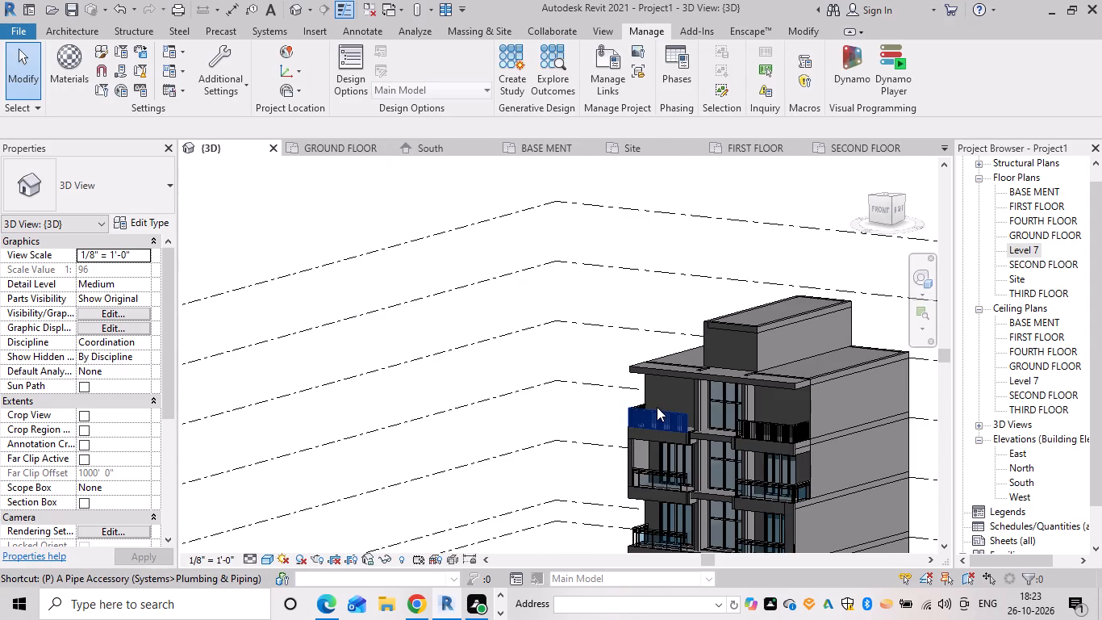
key("t")
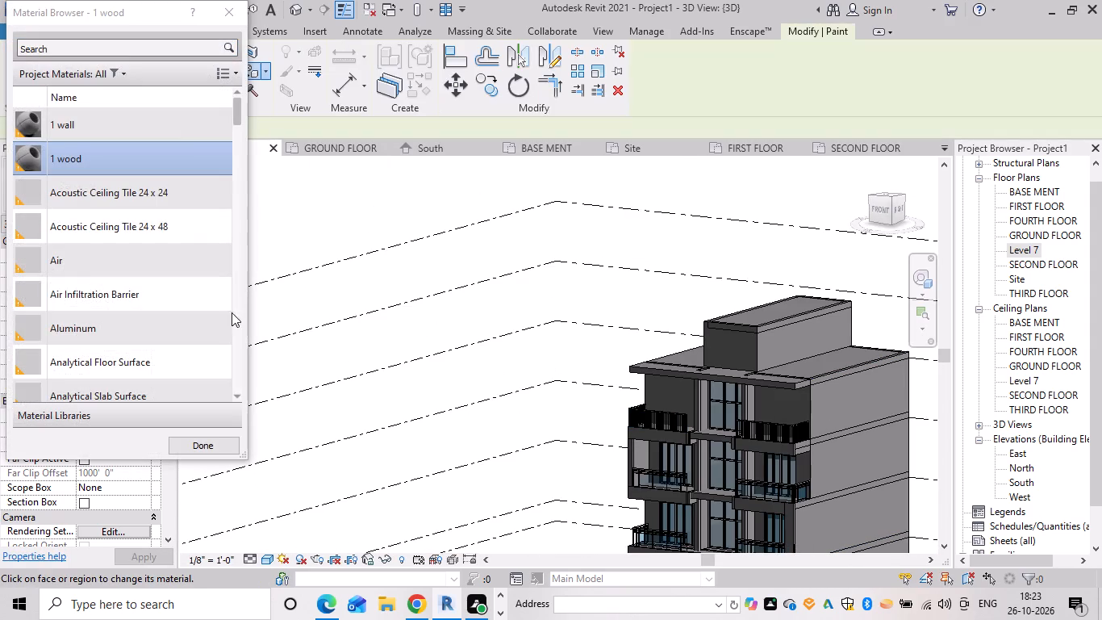
left_click(165, 125)
left_click(845, 401)
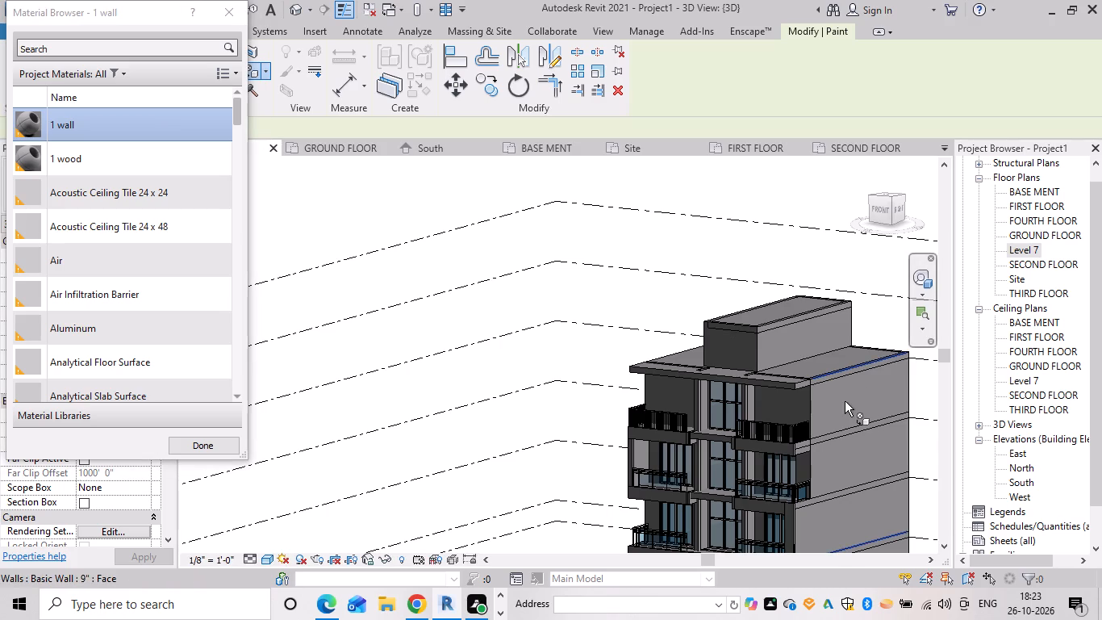
left_click(798, 334)
scroll(730, 346, "up", 6)
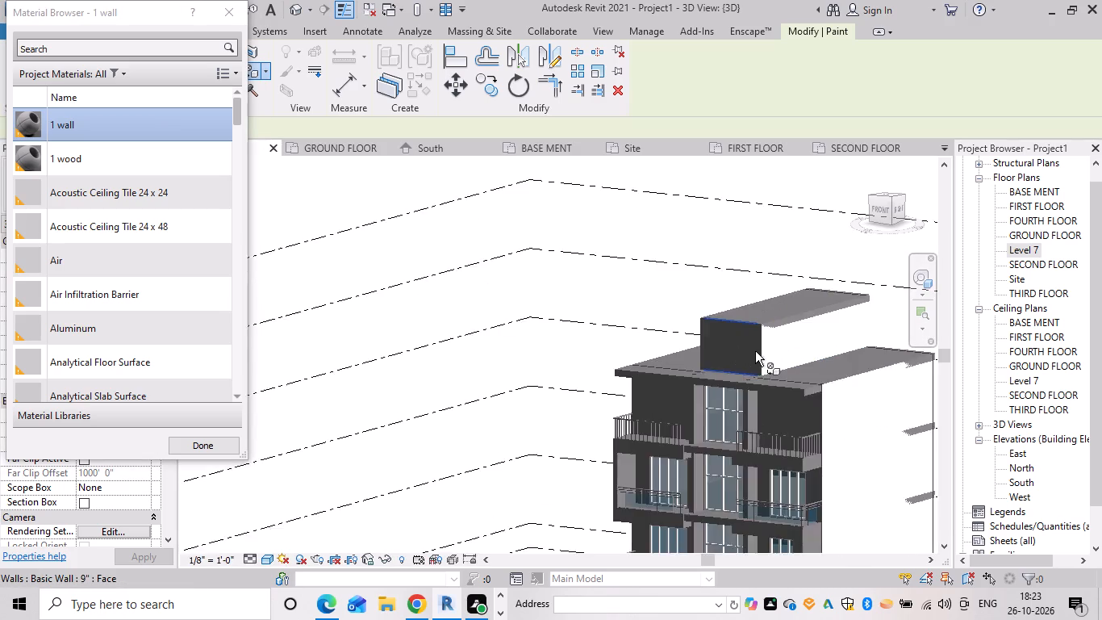
left_click(738, 330)
scroll(783, 265, "up", 7)
middle_click_drag(732, 412, 687, 469)
left_click(702, 345)
Paint the building's lower right side wall and the outer side of the adjoining low front wall with 1 wall.
scroll(721, 407, "down", 10)
middle_click_drag(730, 429, 530, 160)
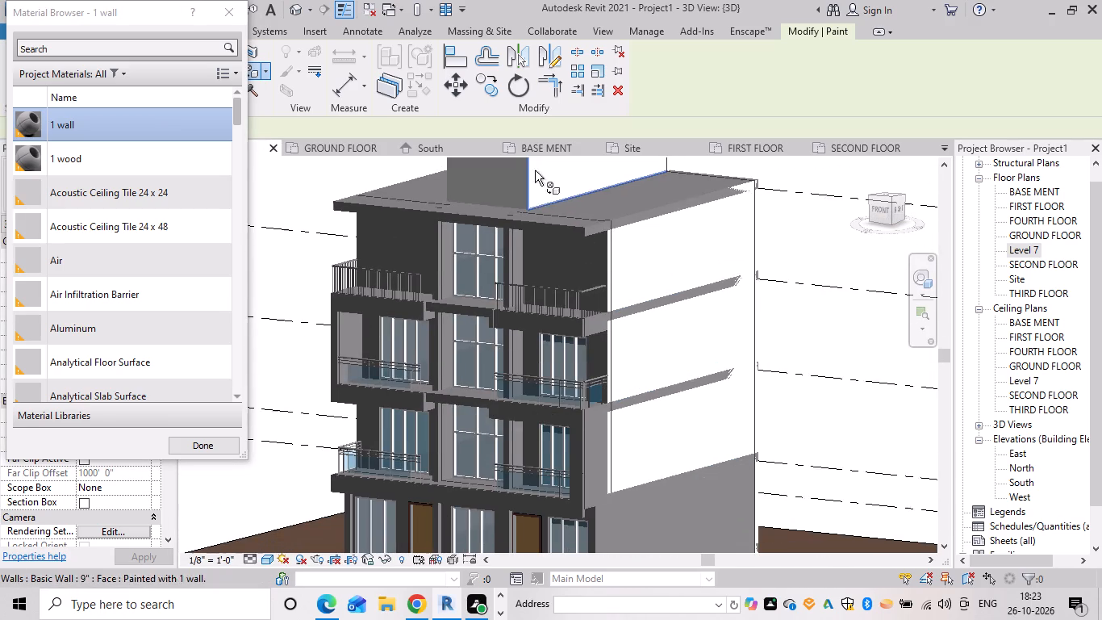
left_click(699, 519)
scroll(687, 431, "down", 1)
middle_click_drag(683, 424, 581, 164)
scroll(581, 232, "down", 5)
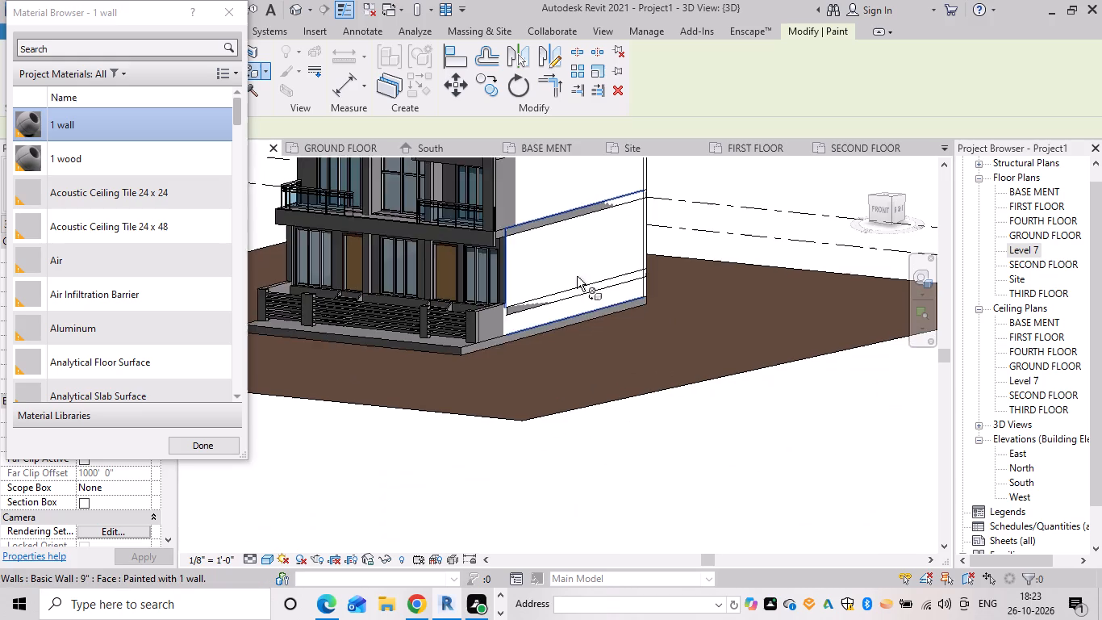
scroll(558, 306, "down", 2)
scroll(541, 278, "up", 12)
left_click(553, 321)
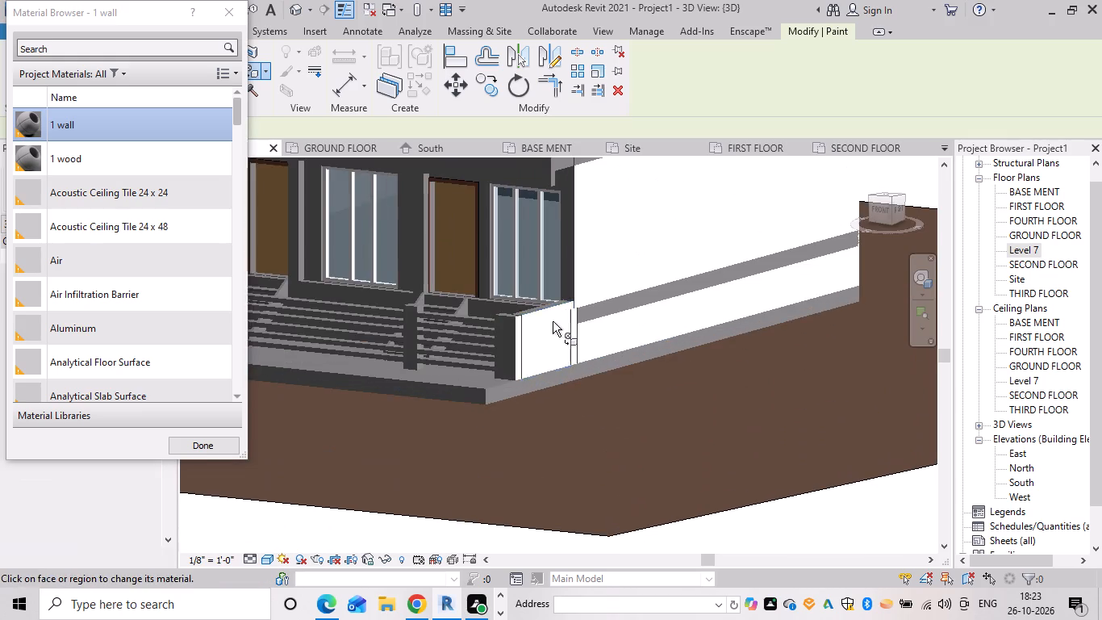
Paint the front faces of the ground-level railing posts and wall ends, and the left low wall's outer side, with 1 wall.
scroll(516, 346, "up", 3)
left_click(499, 352)
scroll(522, 361, "down", 2)
middle_click_drag(522, 361, 532, 350)
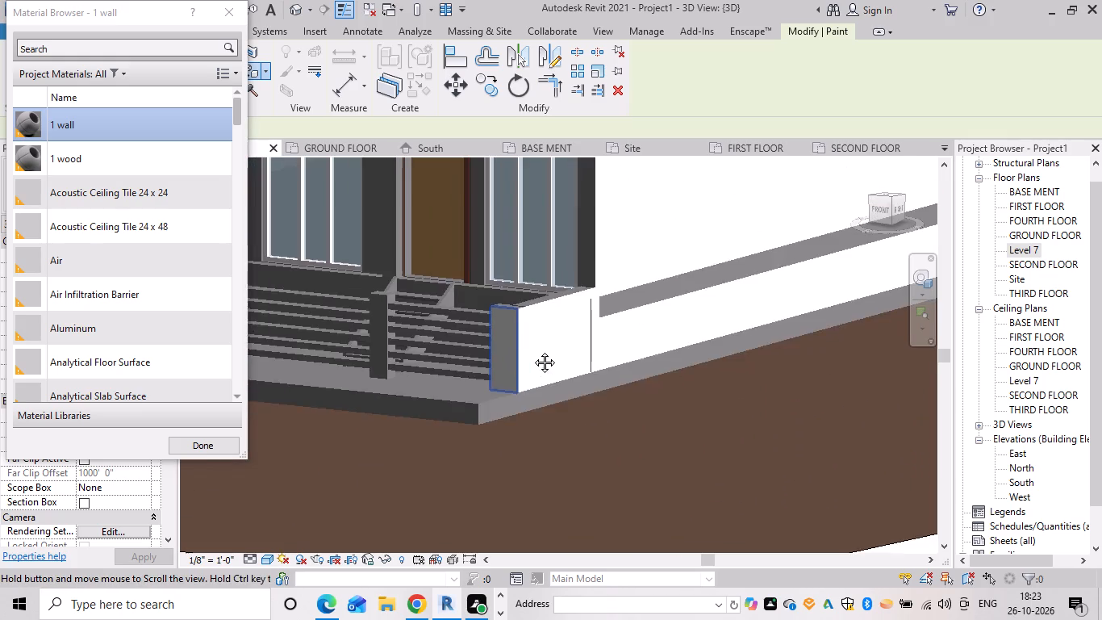
middle_click_drag(532, 350, 662, 345)
left_click(484, 315)
middle_click_drag(478, 325, 758, 312)
left_click(483, 315)
left_click(387, 339)
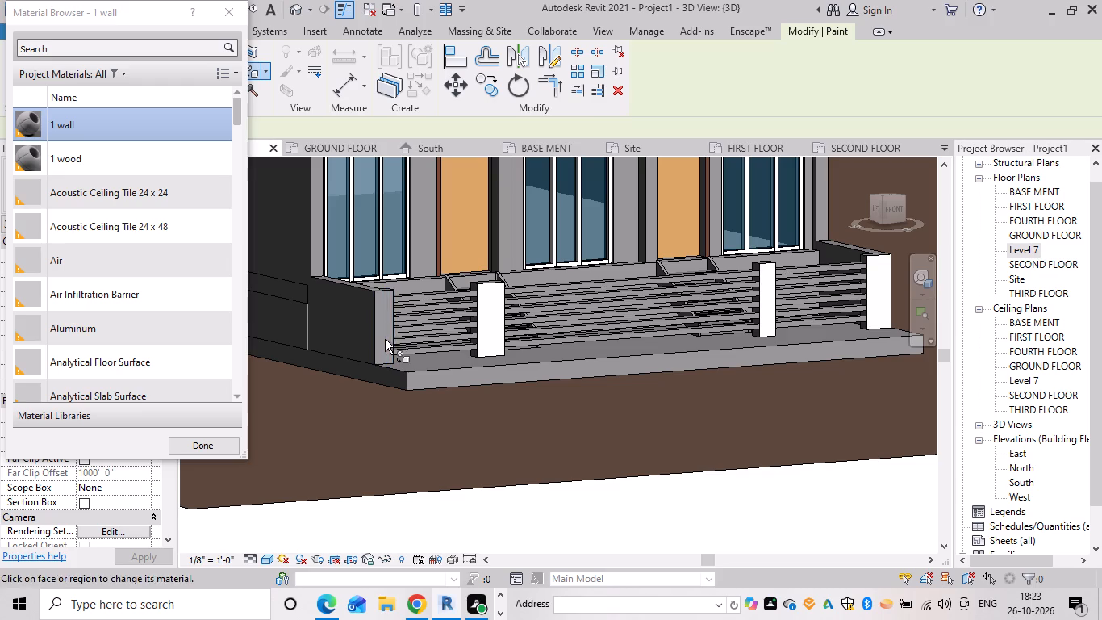
left_click(382, 339)
left_click(354, 323)
Paint the building's left side walls, including the narrow wall beside the balconies, and the rooftop structure's left face with 1 wall.
scroll(354, 322, "down", 3)
middle_click_drag(360, 320, 750, 333)
scroll(749, 341, "down", 3)
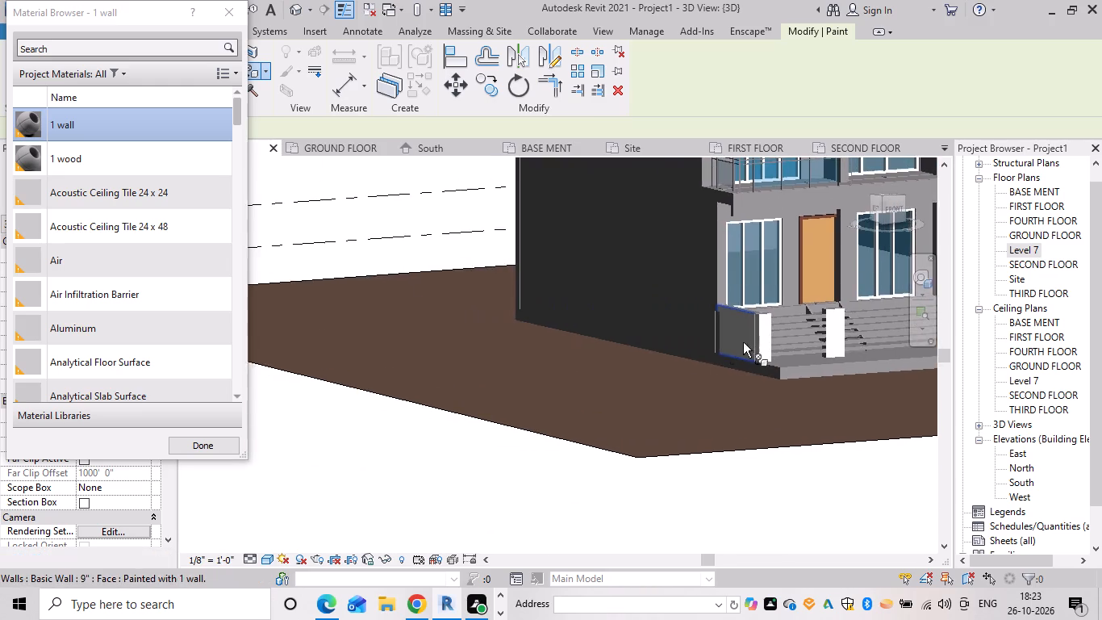
scroll(743, 342, "down", 9)
middle_click_drag(635, 352, 710, 373, "shift")
left_click(666, 305)
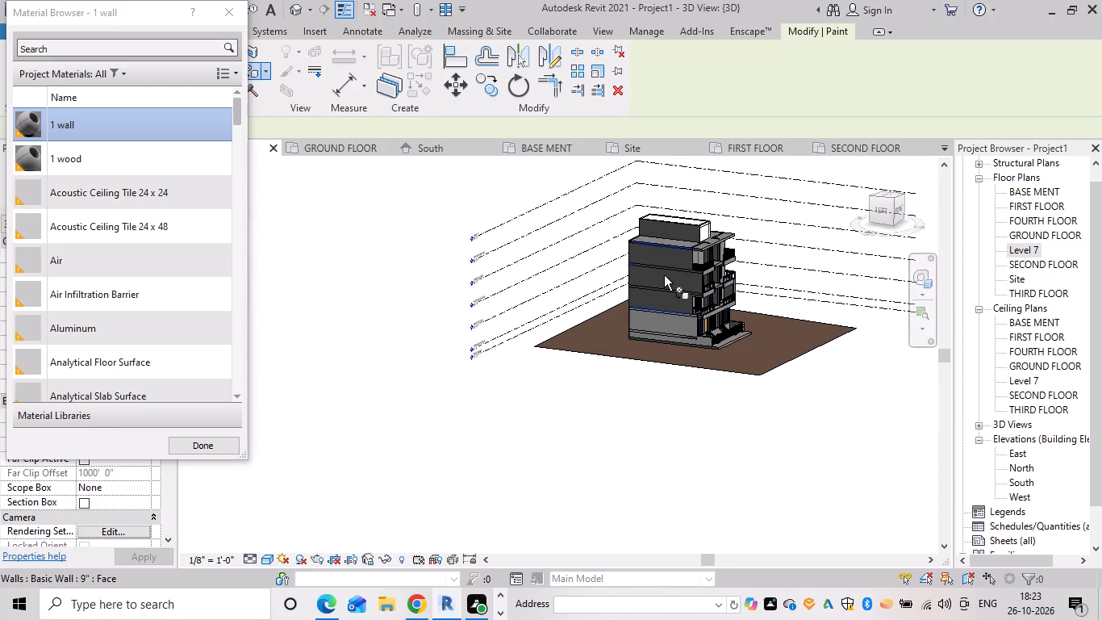
left_click(664, 275)
left_click(659, 304)
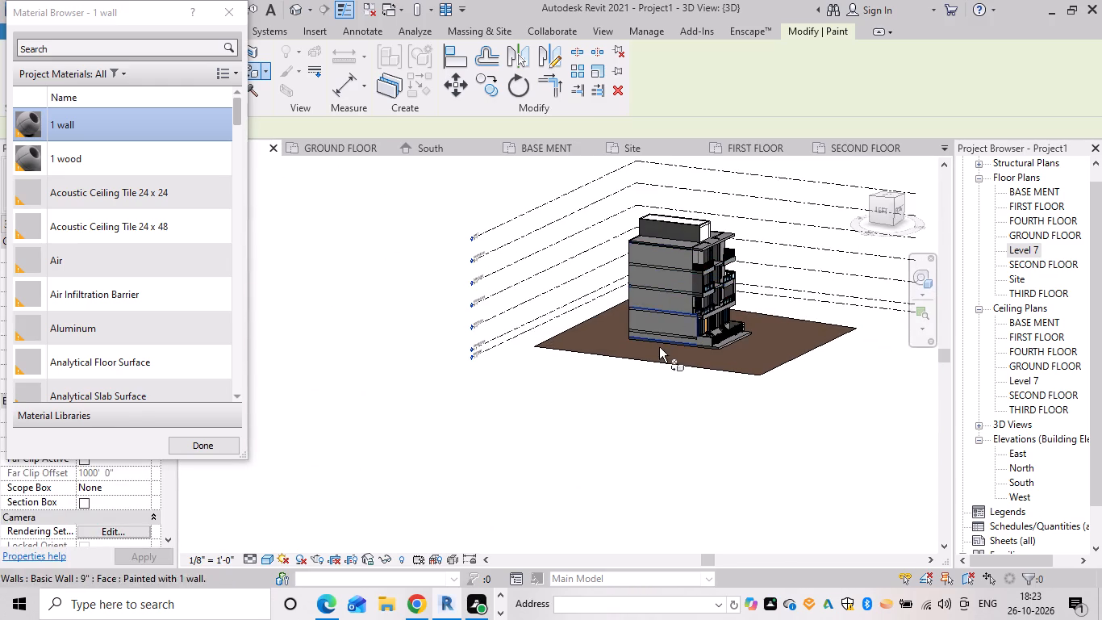
scroll(646, 346, "up", 6)
middle_click_drag(648, 339, 604, 389)
scroll(720, 301, "up", 4)
left_click(724, 228)
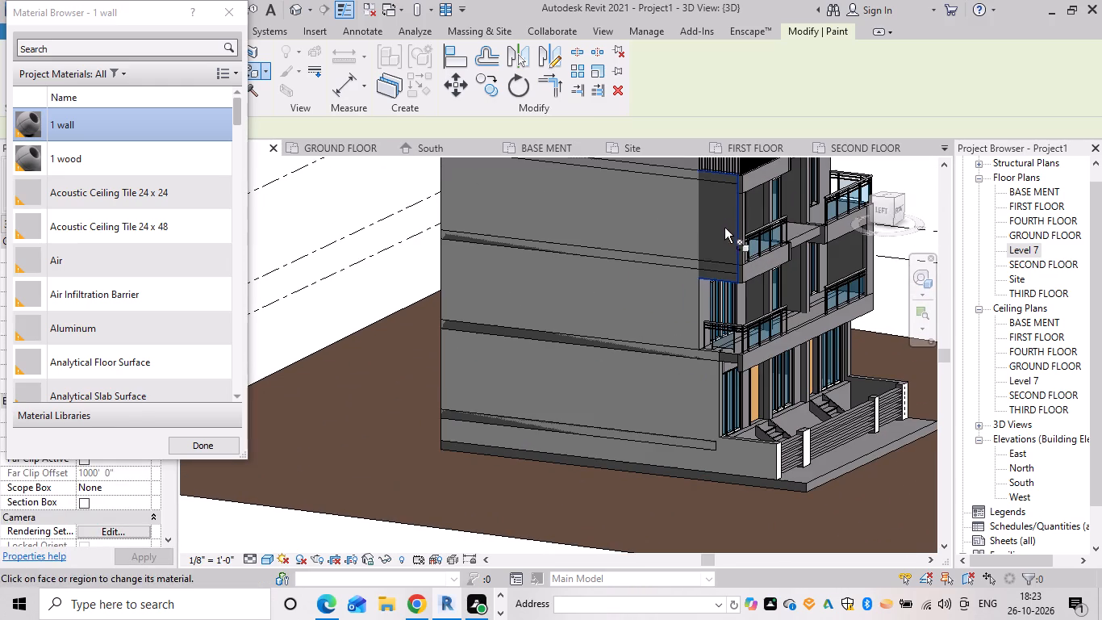
scroll(656, 304, "down", 3)
middle_click_drag(651, 306, 625, 475)
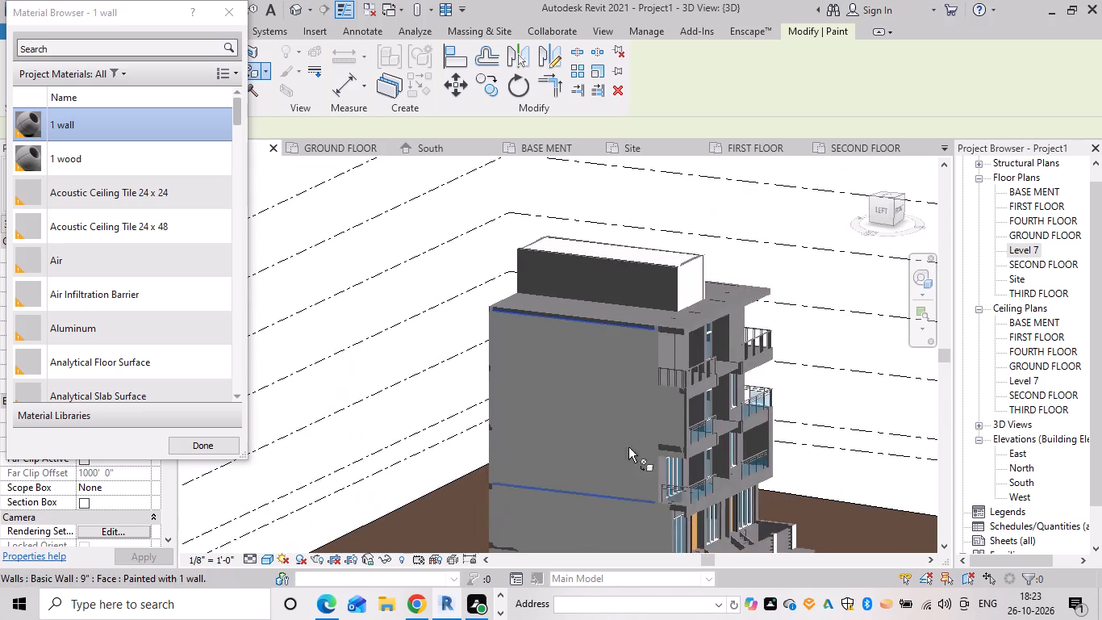
left_click(640, 292)
Paint the building's rear wall with 1 wall, dismissing the notification window, and finish painting.
scroll(594, 310, "down", 8)
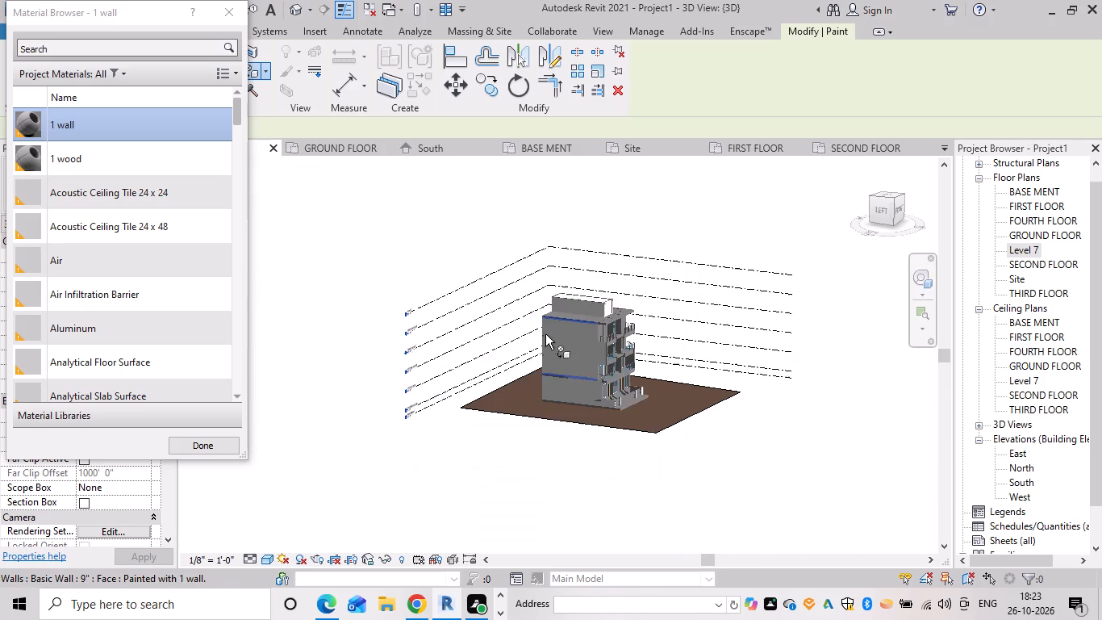
middle_click_drag(544, 337, 709, 360, "ctrl")
middle_click_drag(514, 321, 682, 354, "shift")
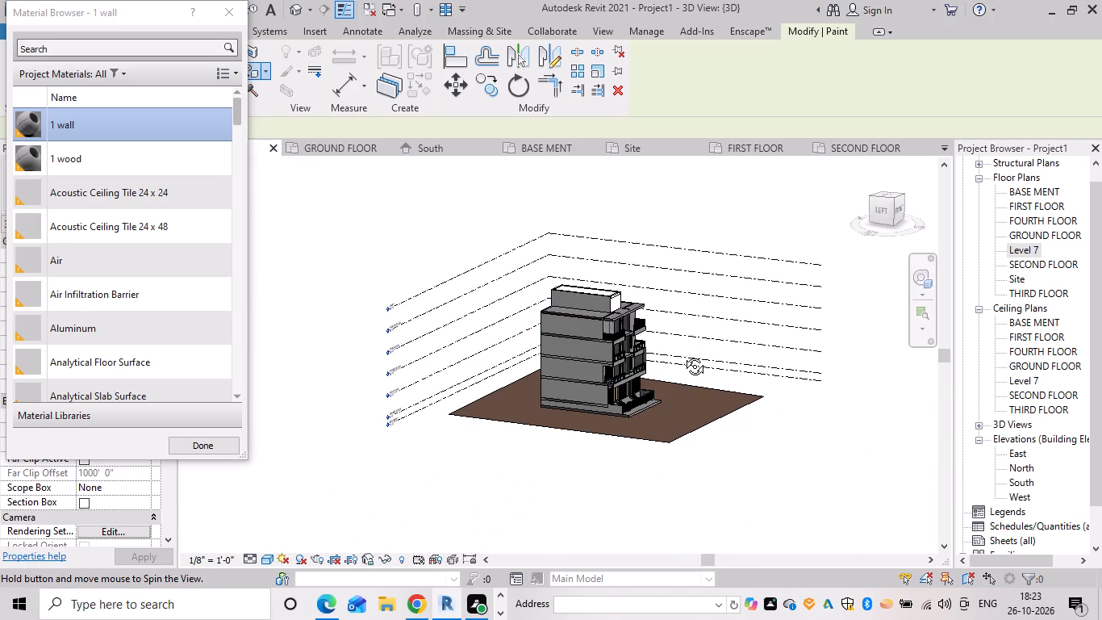
scroll(598, 346, "down", 4)
middle_click_drag(596, 367, 652, 387, "shift")
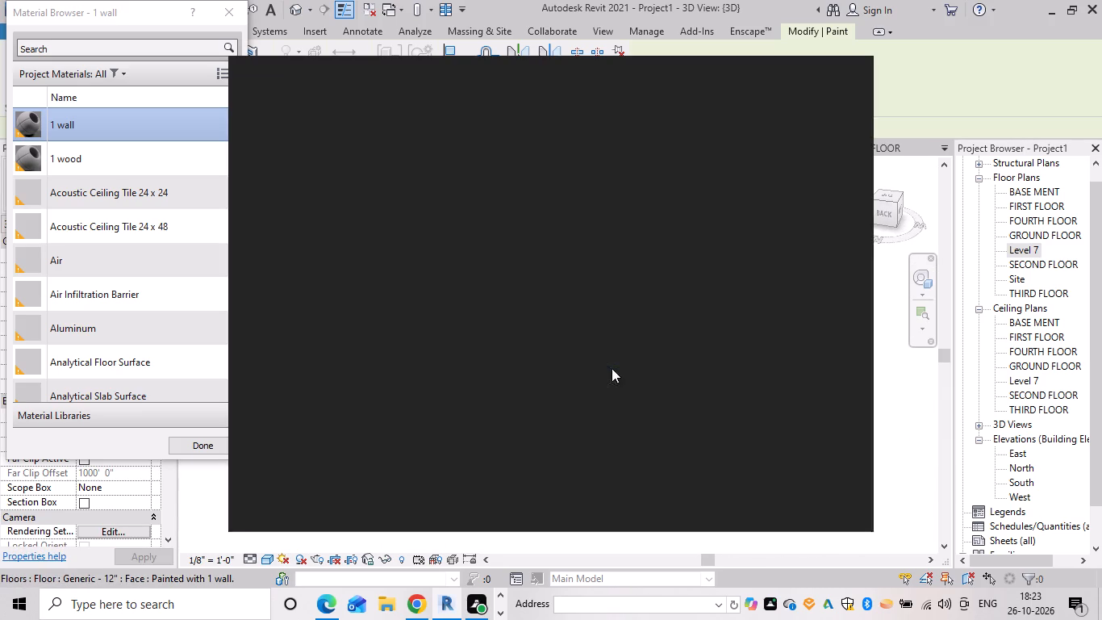
left_click(841, 73)
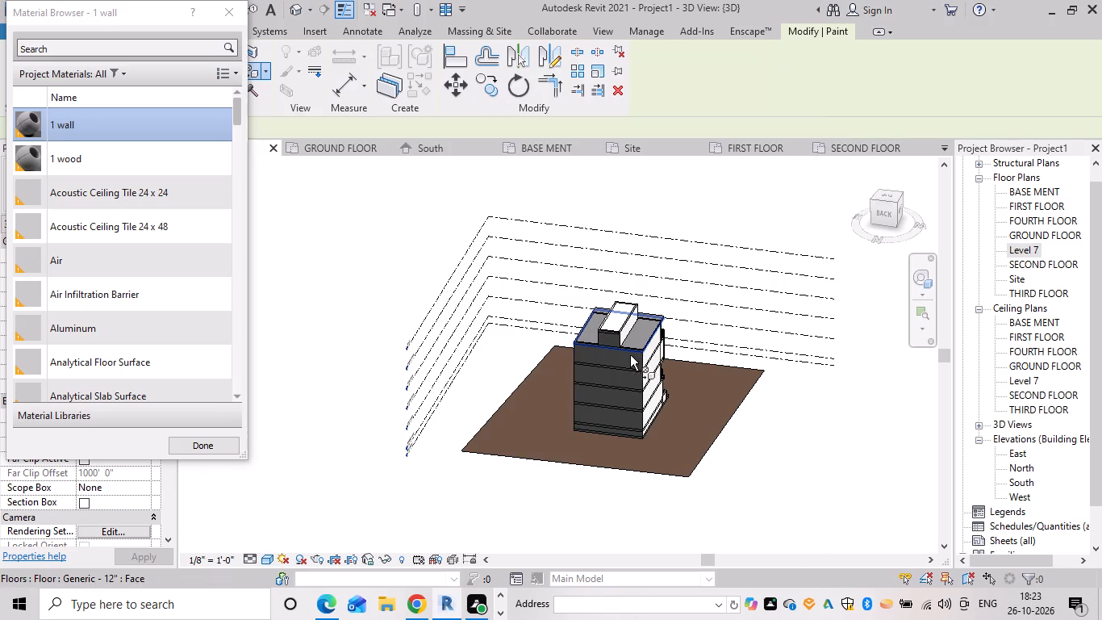
left_click(620, 360)
scroll(650, 397, "down", 5)
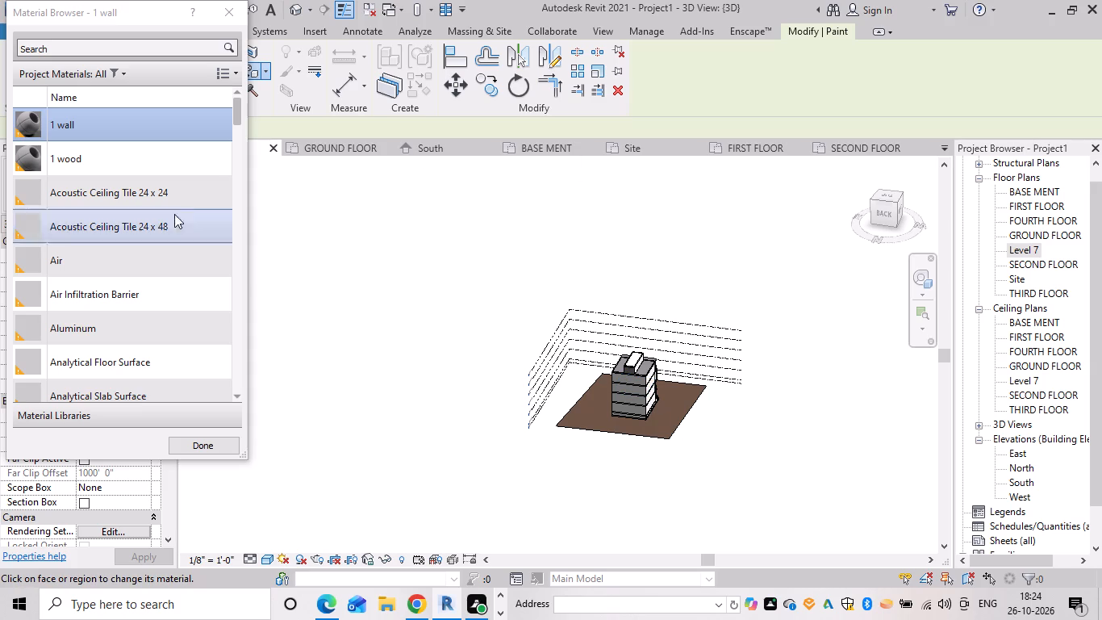
left_click(193, 451)
Open the in-place floor model forming the front facade's balcony bands for editing.
scroll(422, 462, "down", 4)
middle_click_drag(578, 482, 245, 411, "shift")
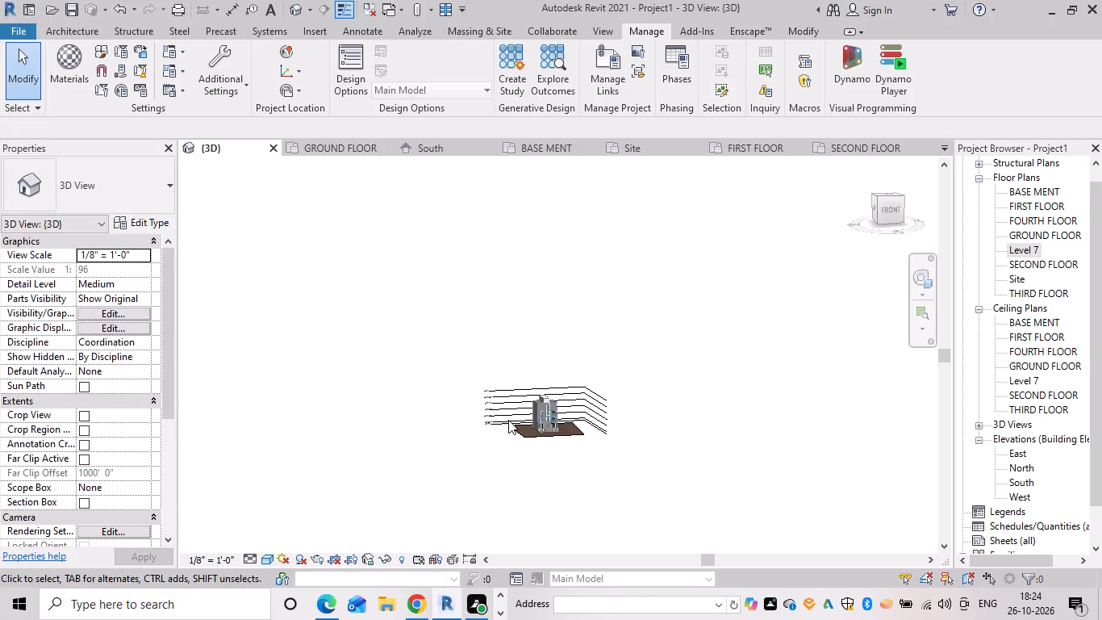
scroll(542, 417, "up", 13)
middle_click_drag(607, 438, 566, 439, "shift")
scroll(573, 310, "up", 3)
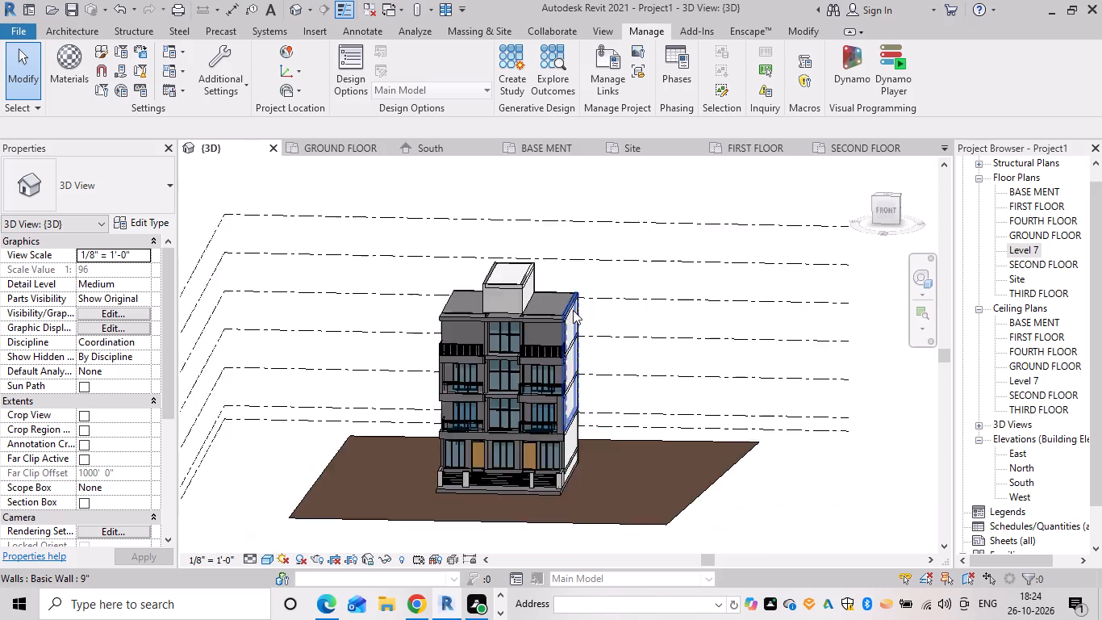
scroll(573, 310, "up", 2)
scroll(548, 407, "down", 3)
middle_click_drag(549, 409, 547, 254)
scroll(524, 352, "up", 6)
left_click(539, 370)
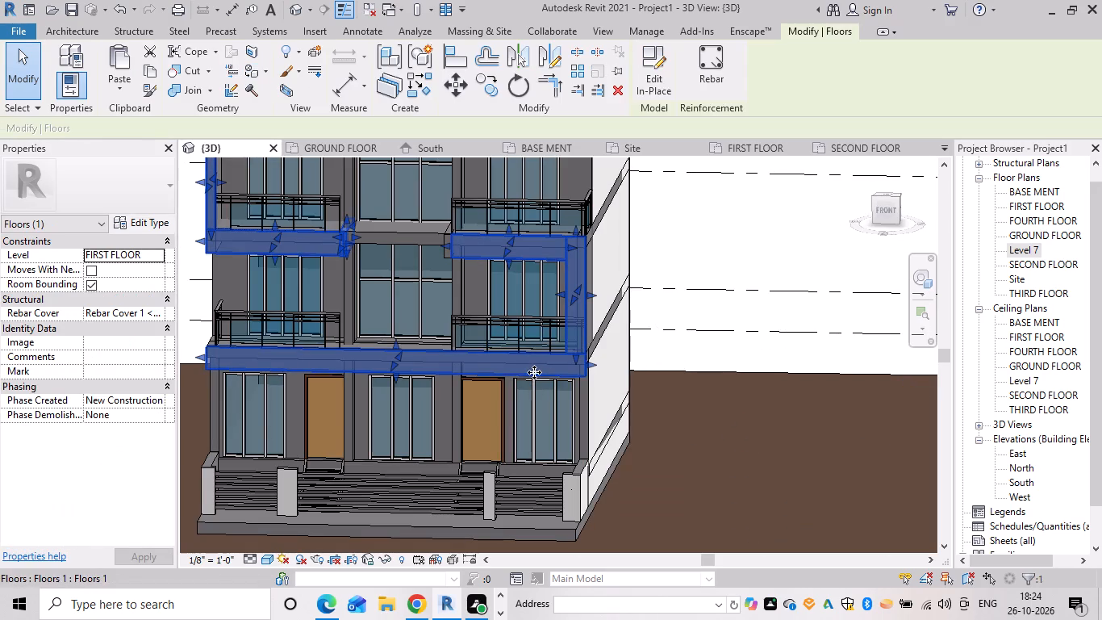
left_click(534, 370)
left_click(690, 414)
left_click(545, 367)
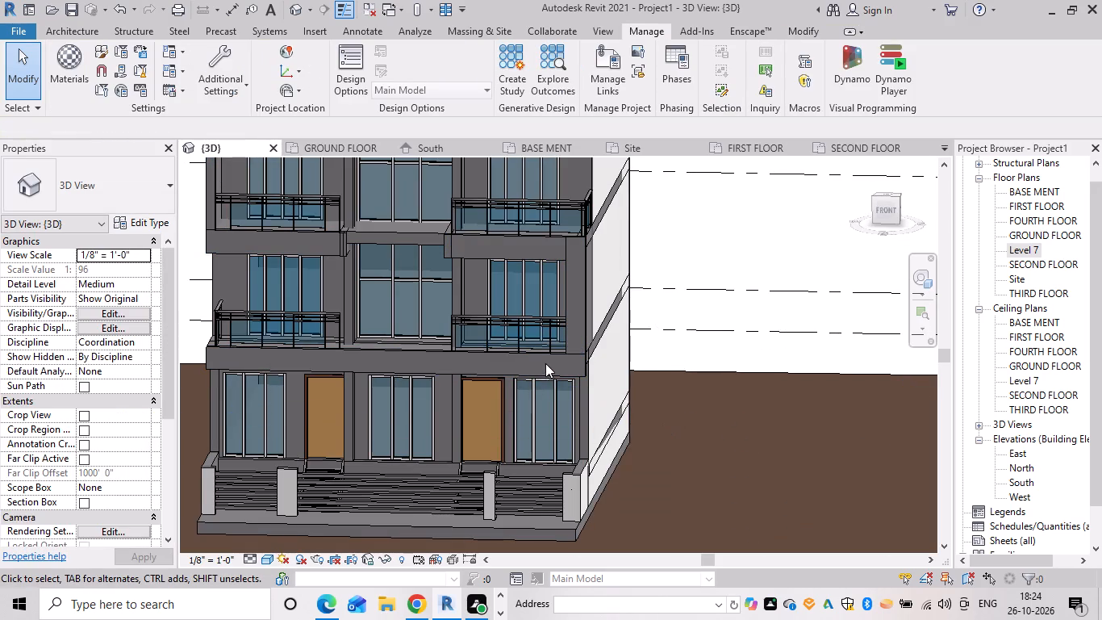
scroll(553, 361, "down", 3)
middle_click_drag(566, 362, 667, 449)
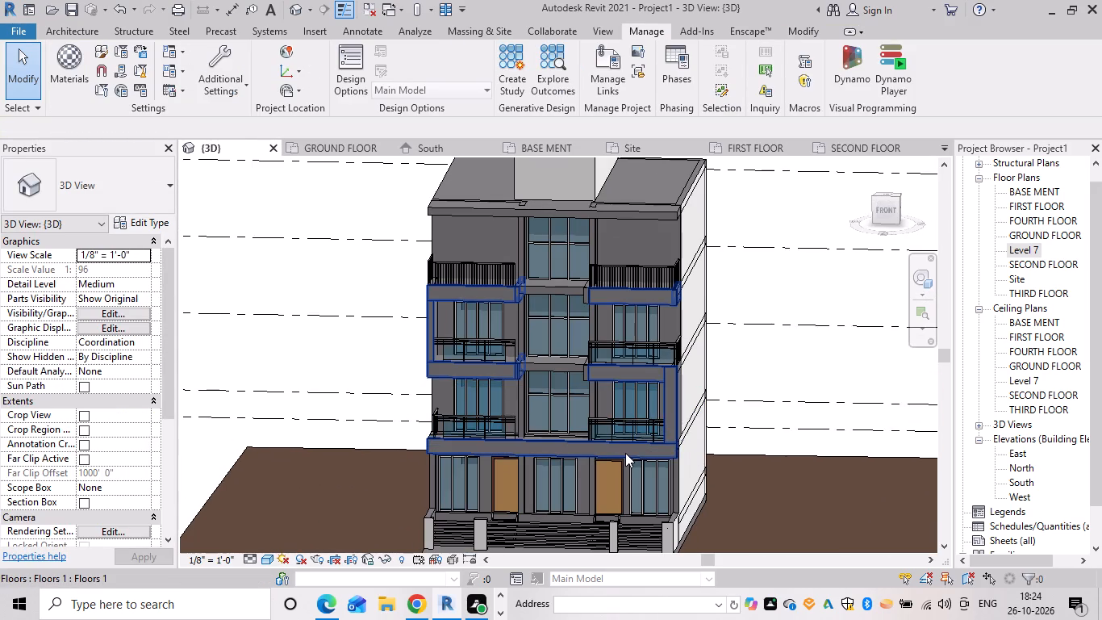
triple_click(625, 453)
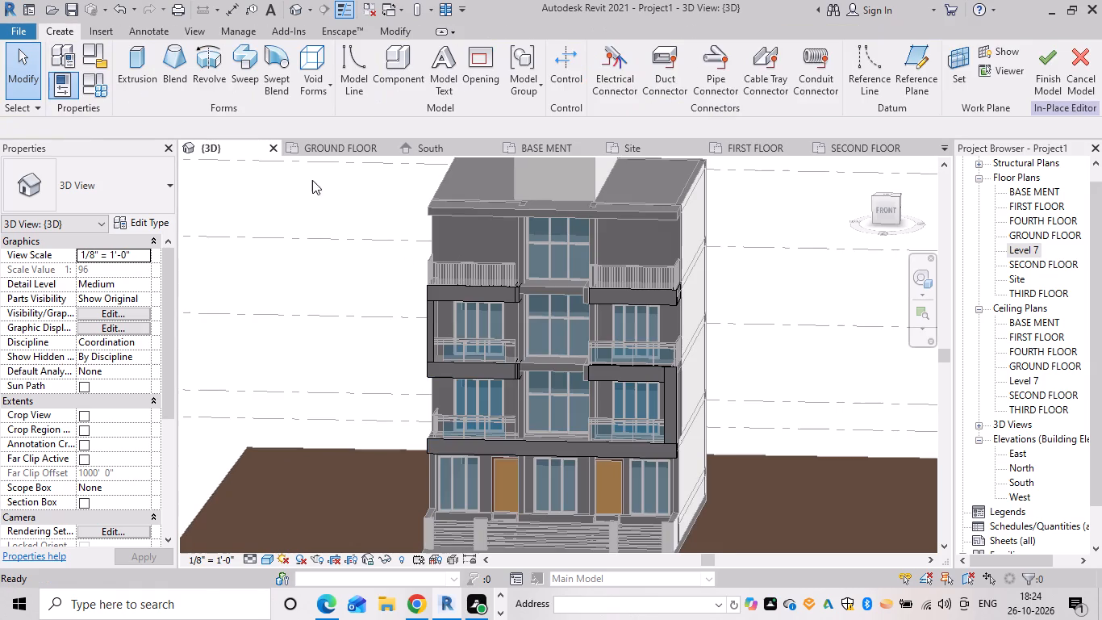
Paint the front faces of the lowest balcony band, the right vertical strip and the middle right band with 1 wall.
left_click(566, 449)
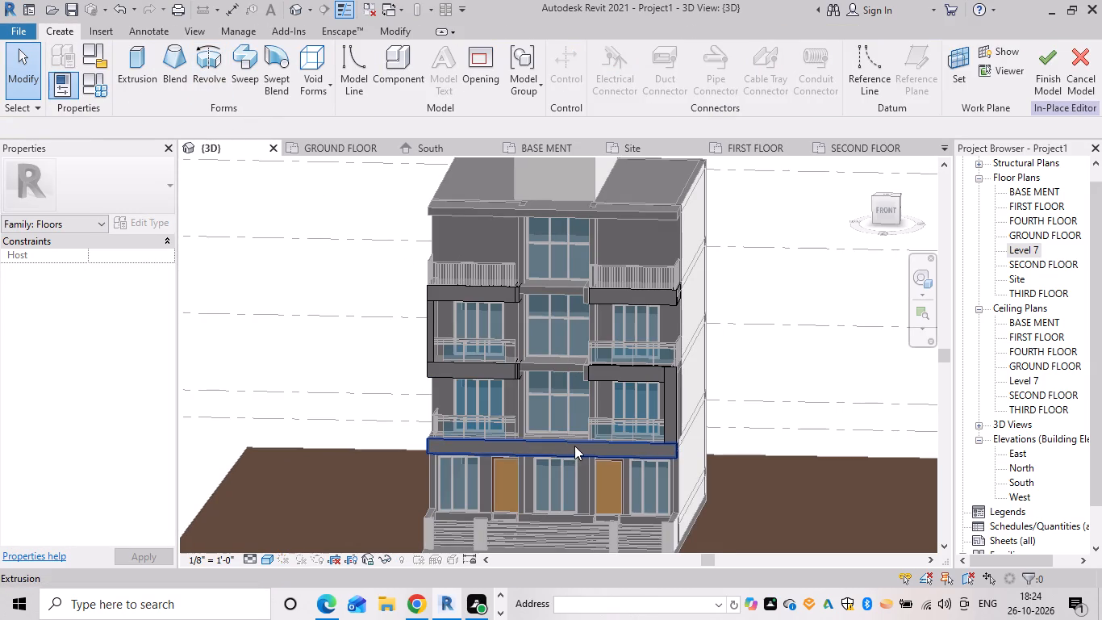
left_click(574, 446)
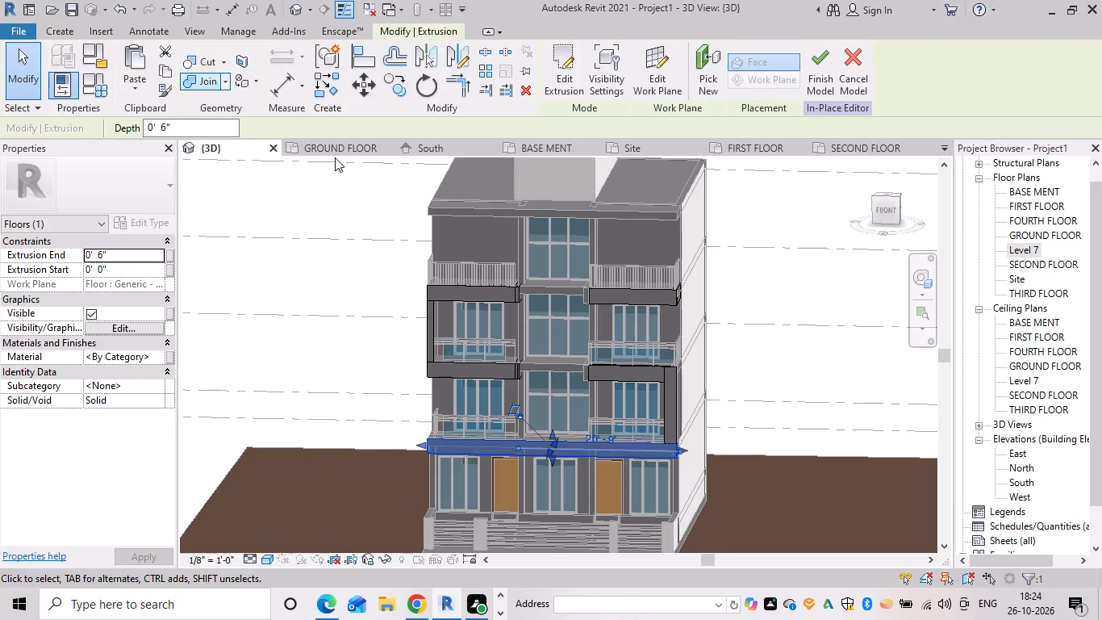
left_click(586, 385)
left_click(591, 455)
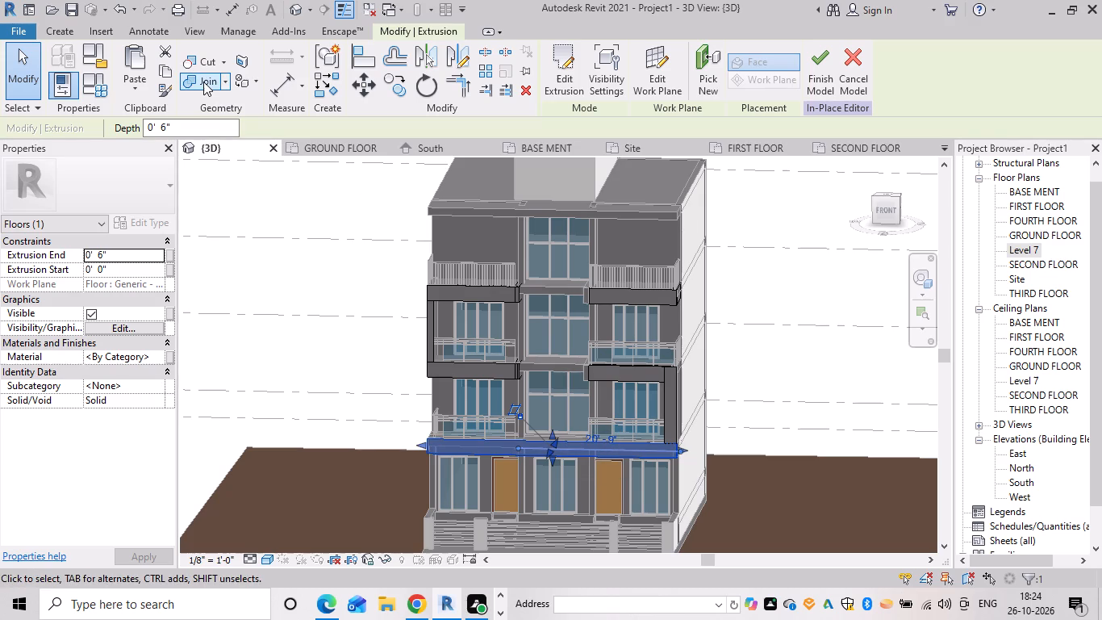
left_click(257, 83)
left_click(253, 101)
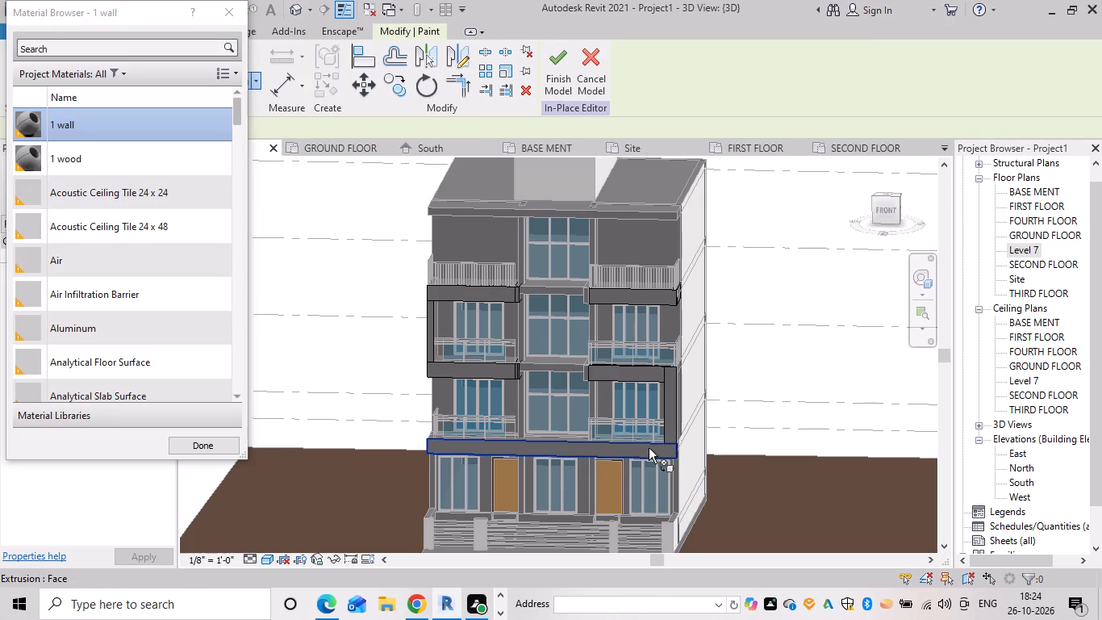
left_click(649, 448)
scroll(662, 408, "up", 5)
left_click(672, 402)
left_click(684, 387)
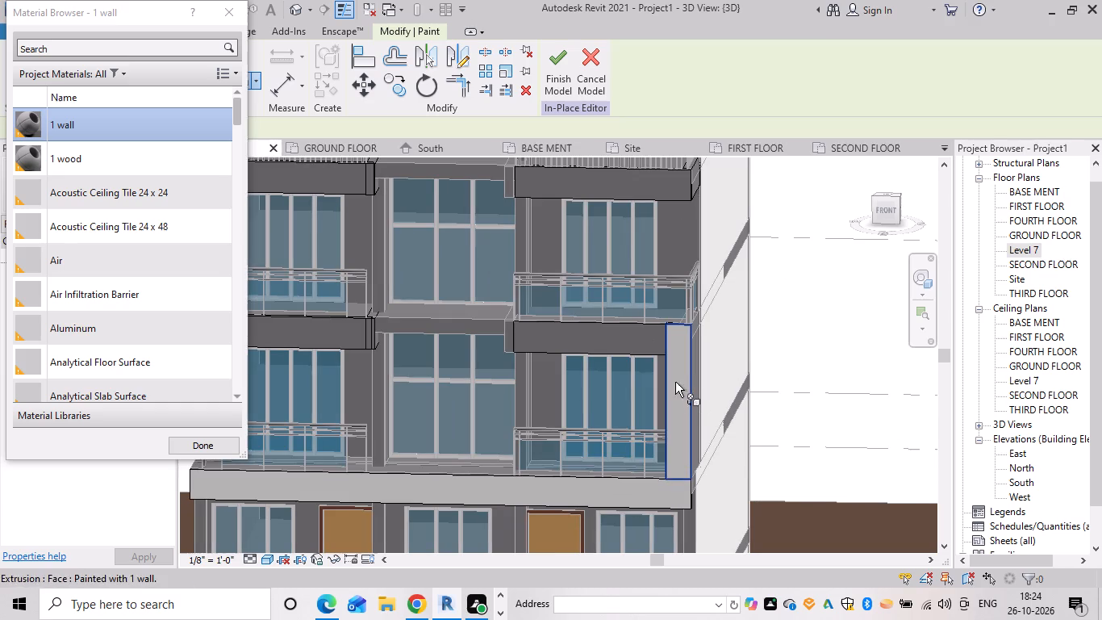
left_click(595, 330)
Paint the front faces of the middle left balcony band, the left vertical strip and the upper band with 1 wall.
middle_click_drag(586, 347, 806, 386)
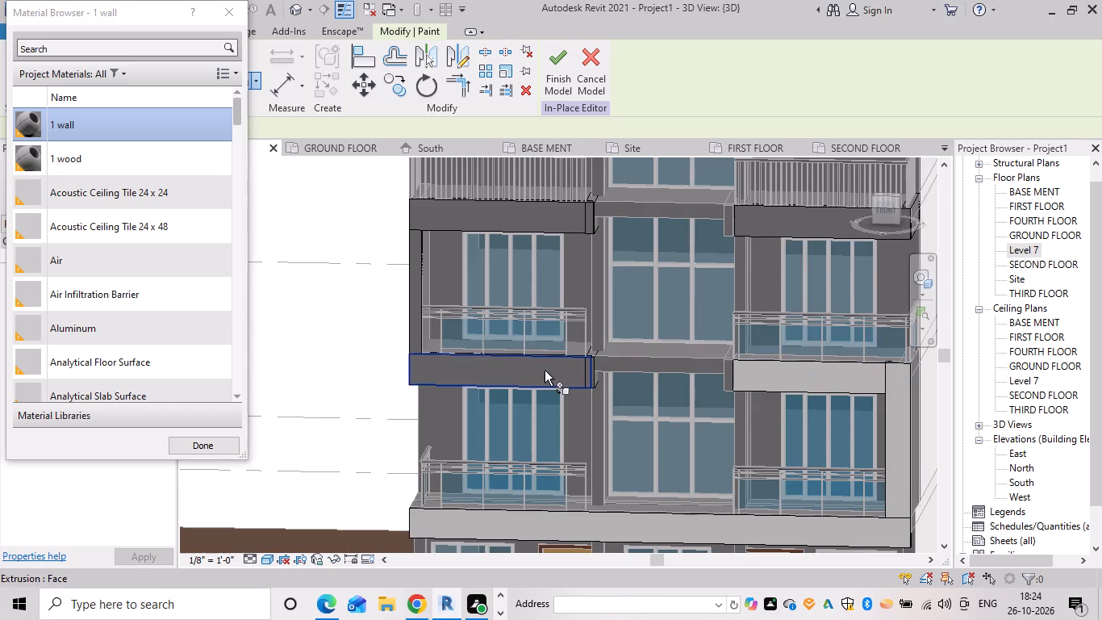
left_click(545, 371)
left_click(420, 308)
left_click(431, 220)
Paint the outer end faces of the upper right balcony band with 1 wall, dismissing the notification window.
middle_click_drag(660, 268, 498, 347)
scroll(640, 287, "down", 2)
scroll(720, 316, "up", 3)
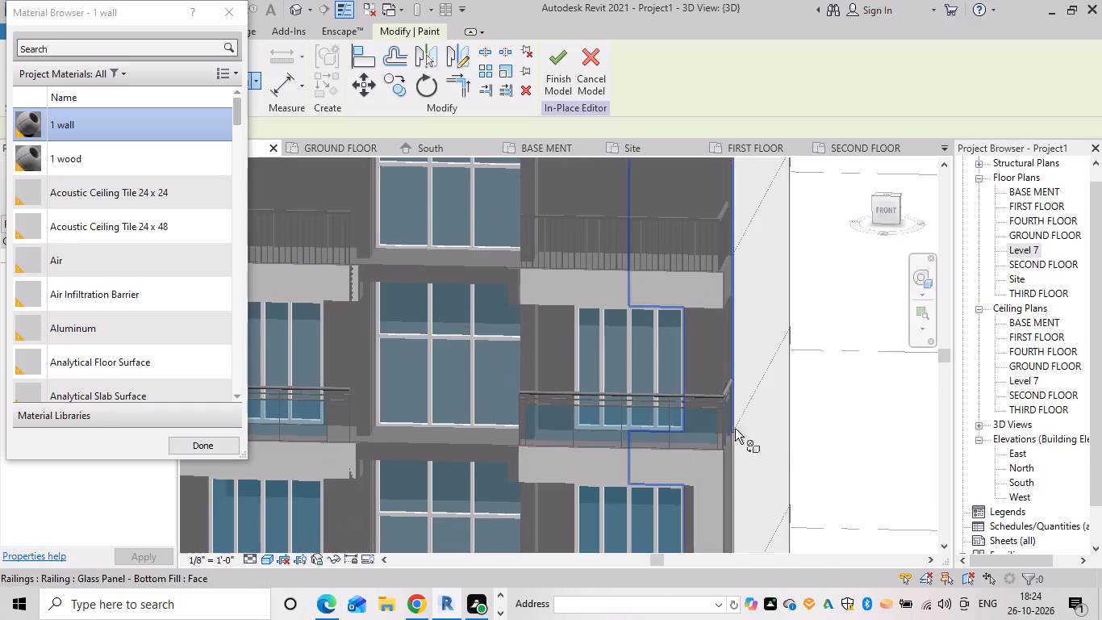
scroll(767, 429, "down", 4)
middle_click_drag(766, 424, 696, 429, "shift")
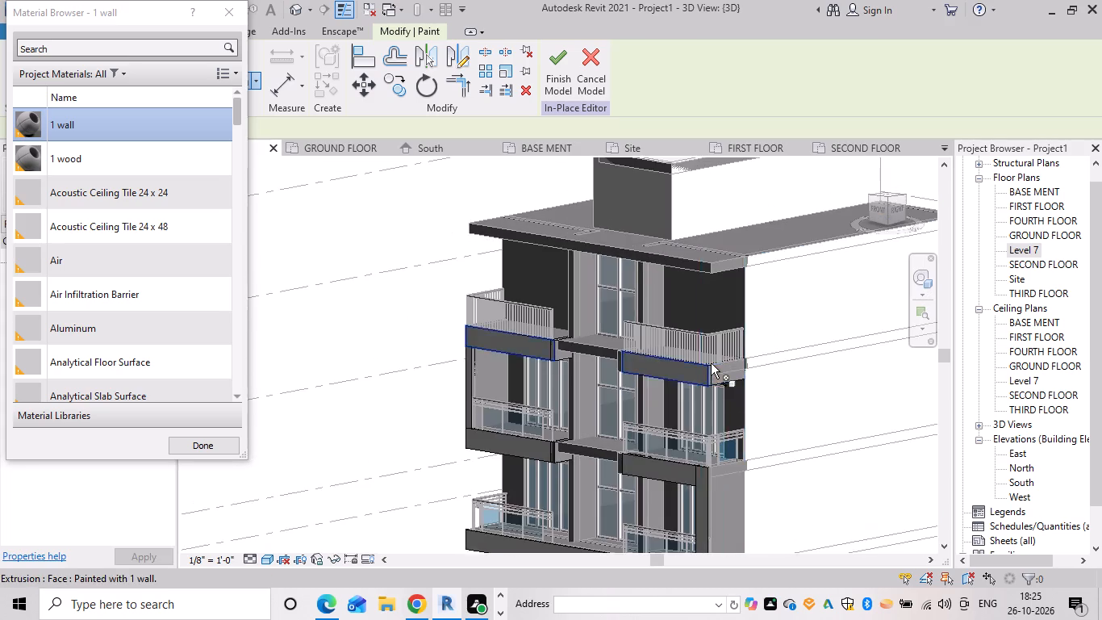
scroll(711, 363, "up", 5)
left_click(725, 369)
scroll(722, 392, "up", 4)
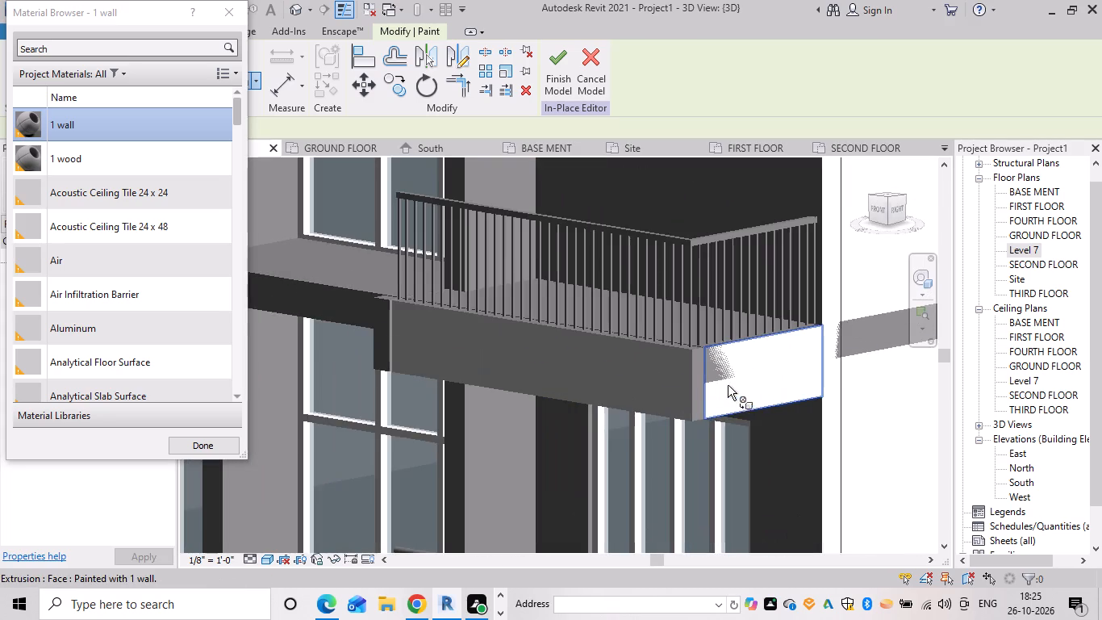
scroll(705, 355, "up", 6)
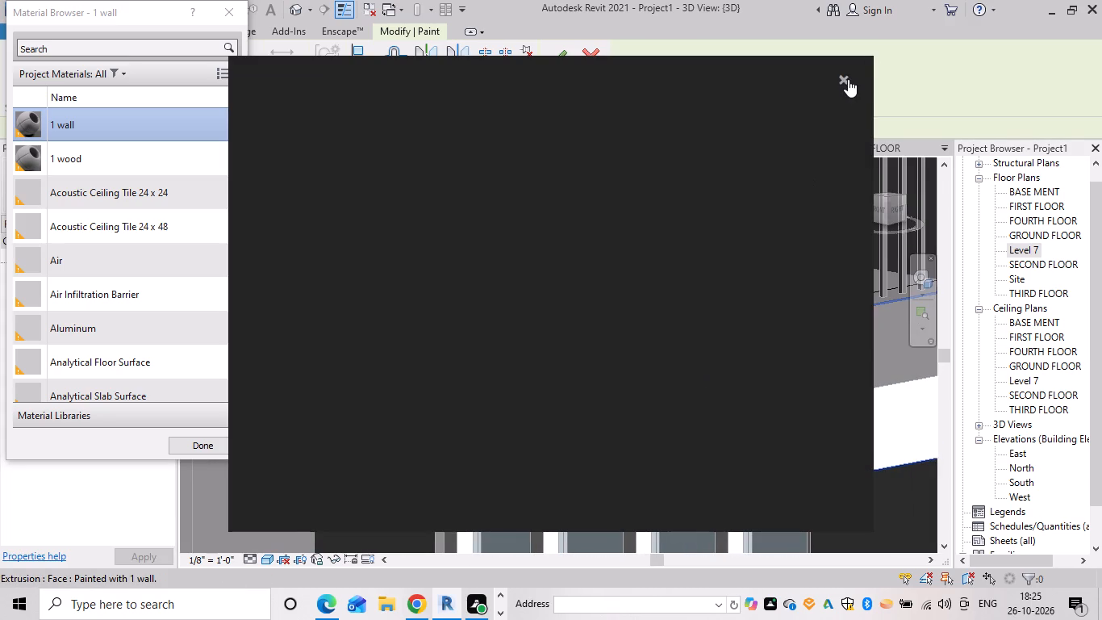
left_click(844, 72)
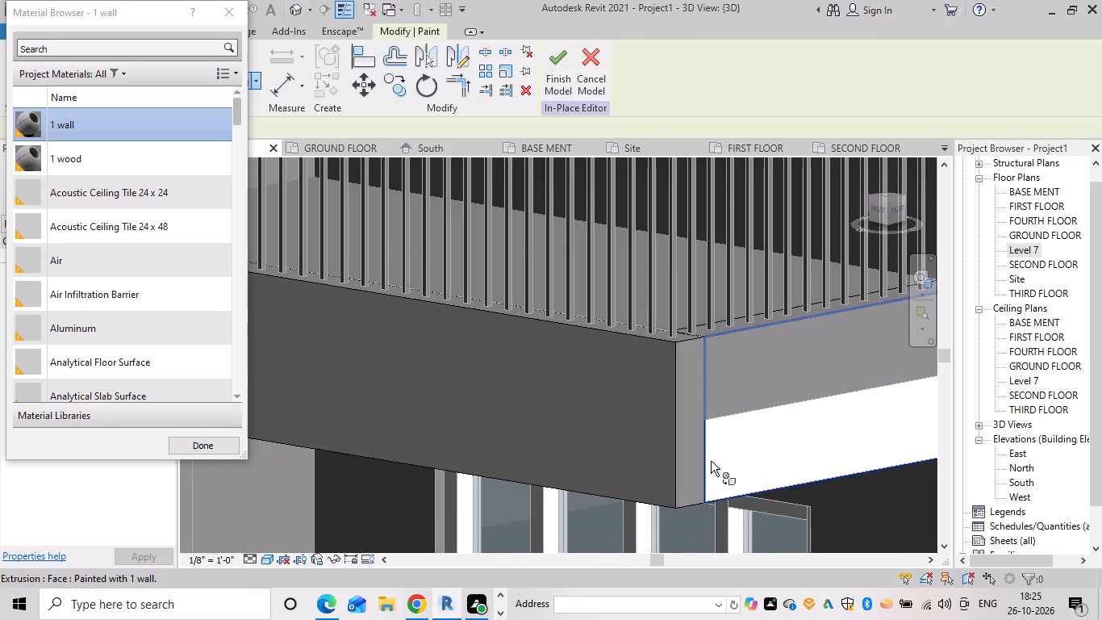
left_click(685, 432)
left_click(757, 336)
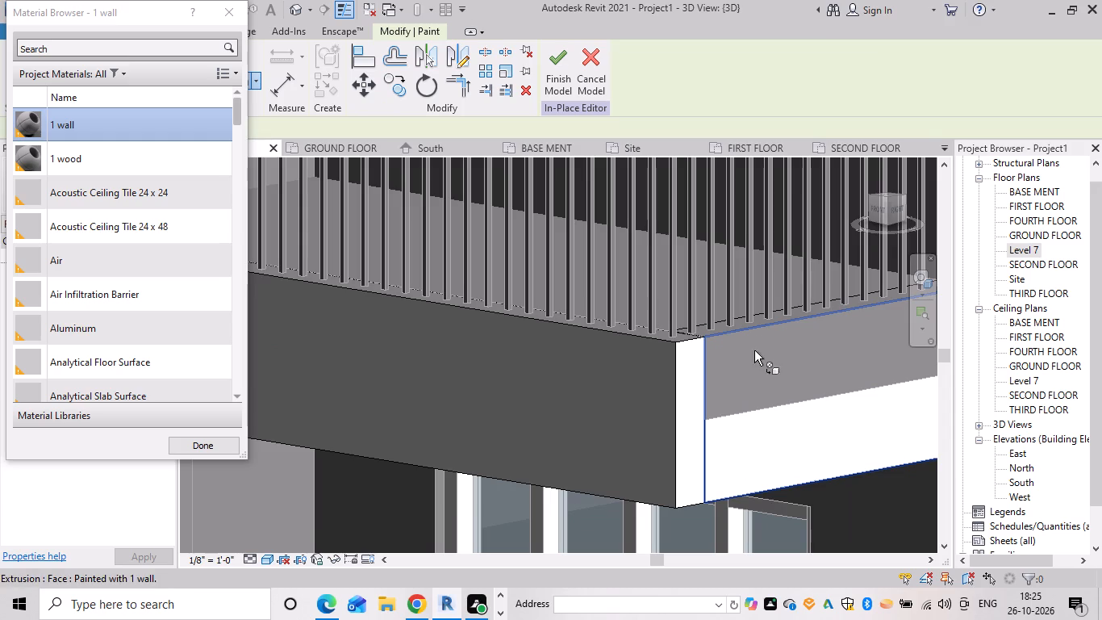
Paint the top faces of the upper right balcony band below the railing, front and side, with 1 wall.
scroll(674, 339, "up", 4)
left_click(686, 333)
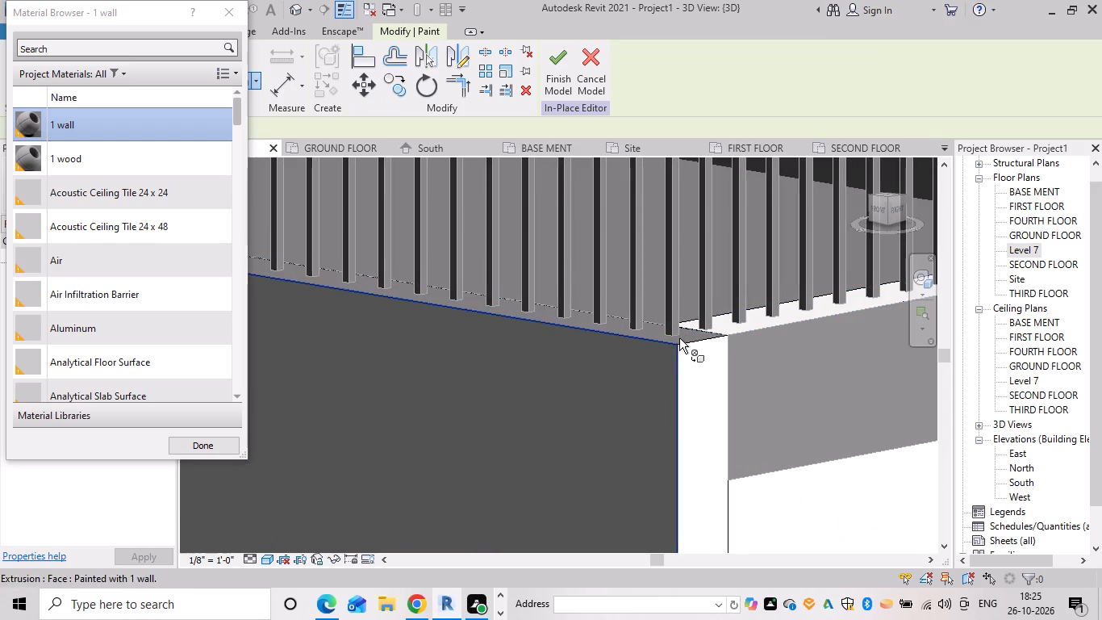
left_click(679, 338)
left_click(689, 335)
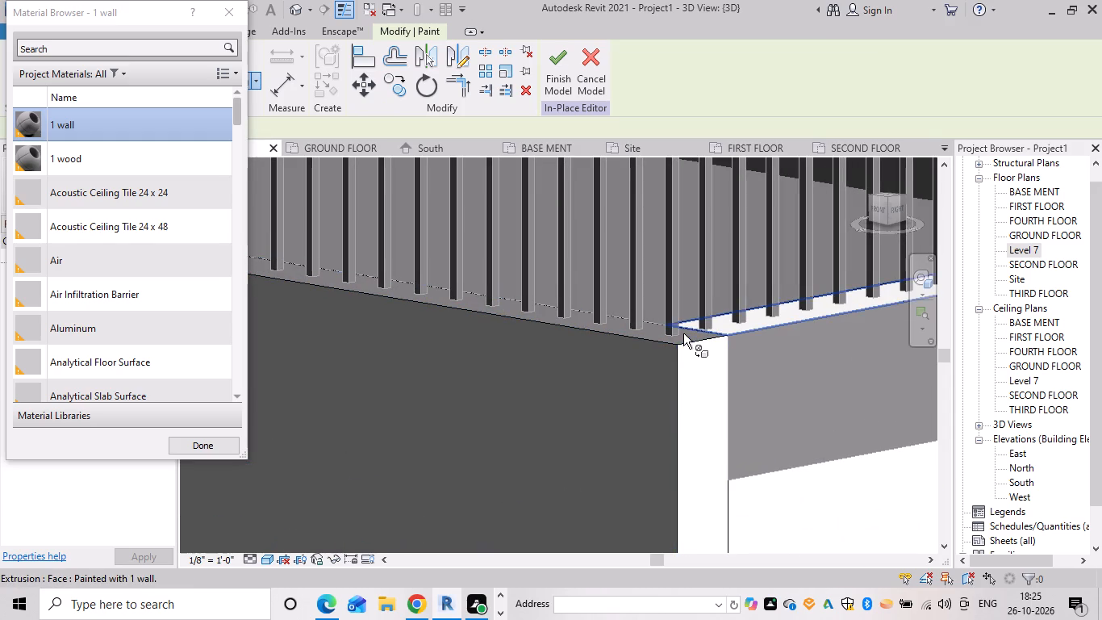
scroll(669, 322, "up", 4)
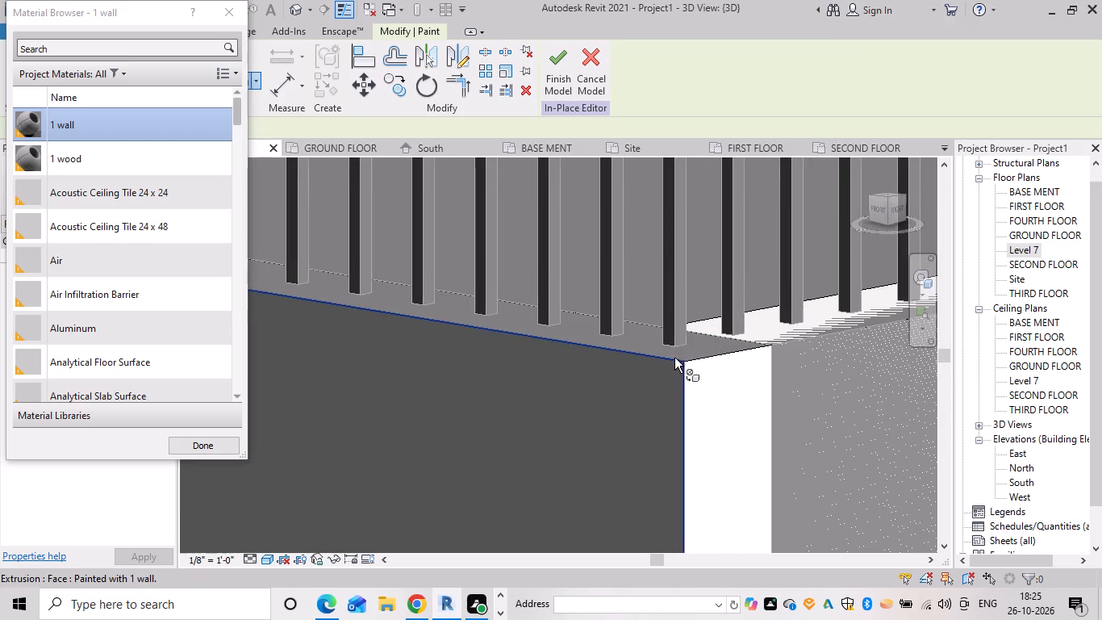
left_click(694, 353)
Paint the upper left balcony band's inner side, the narrow front strip at that end and its top face with 1 wall.
scroll(678, 367, "down", 3)
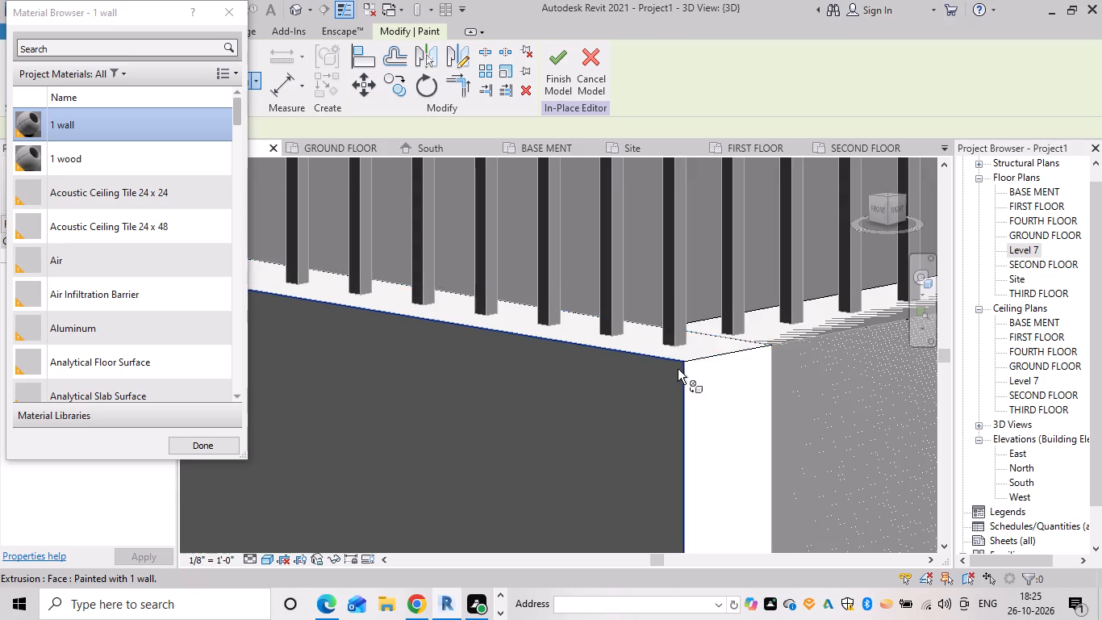
scroll(678, 369, "down", 8)
scroll(680, 363, "down", 13)
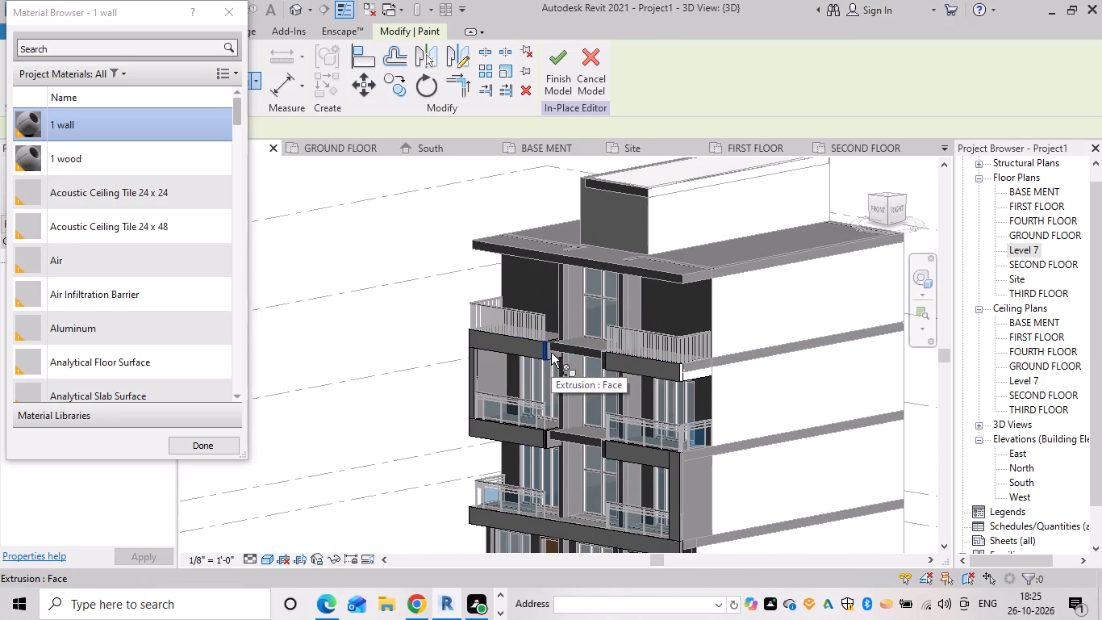
scroll(553, 353, "up", 16)
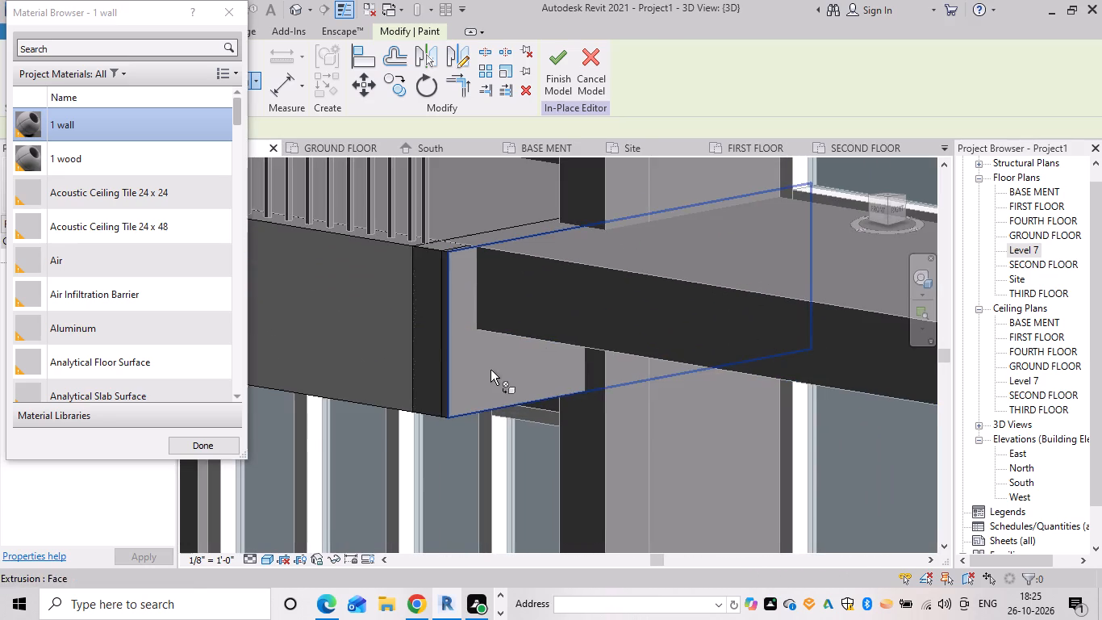
left_click(490, 370)
left_click(442, 350)
scroll(463, 258, "up", 2)
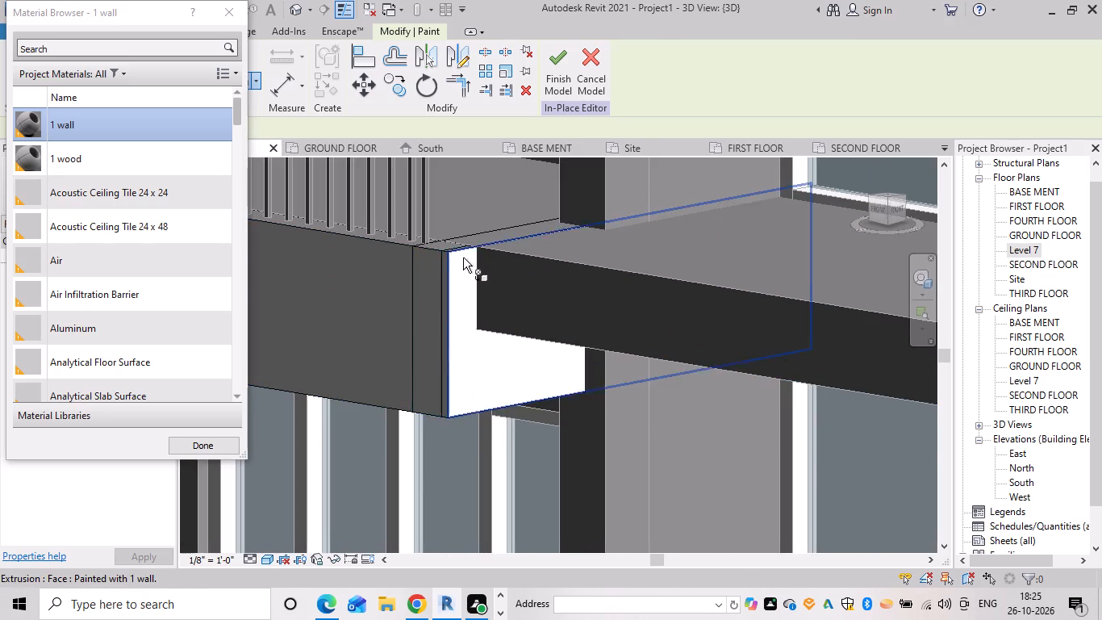
scroll(463, 258, "up", 3)
left_click(431, 243)
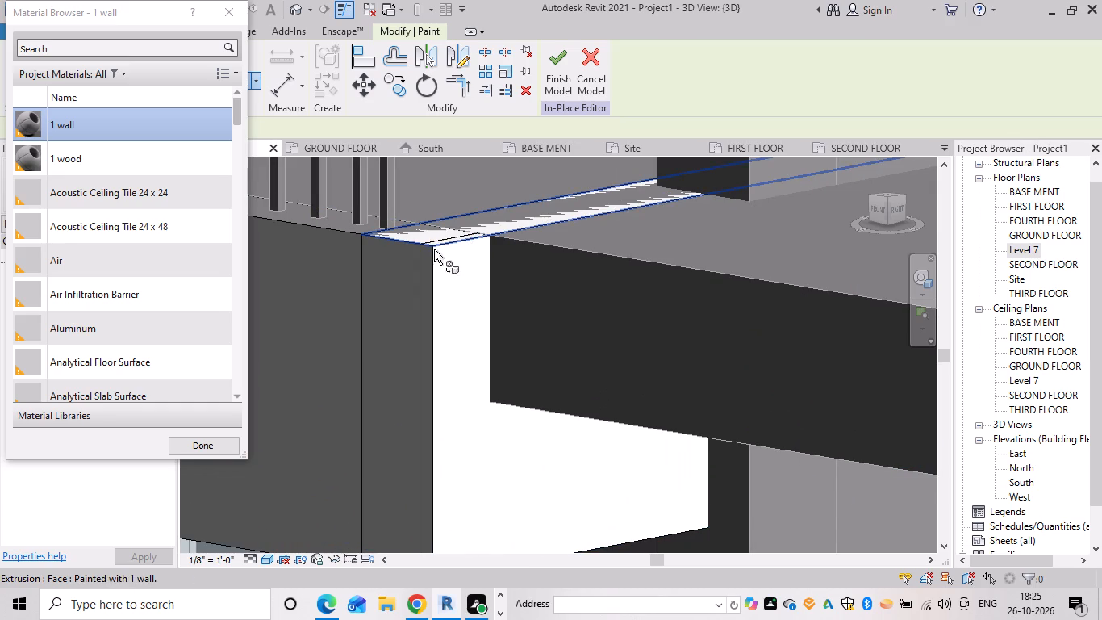
Paint the outer left end face of the upper left balcony band with 1 wall.
scroll(446, 281, "down", 18)
scroll(418, 346, "down", 5)
middle_click_drag(396, 348, 414, 348, "shift")
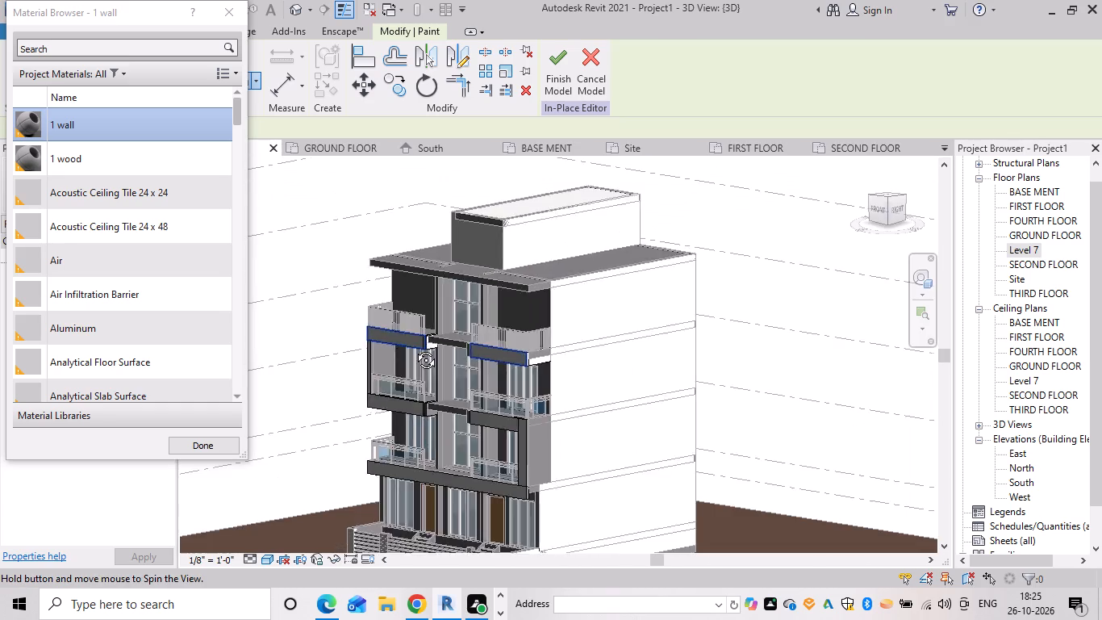
middle_click_drag(414, 348, 623, 349, "shift")
scroll(386, 355, "up", 5)
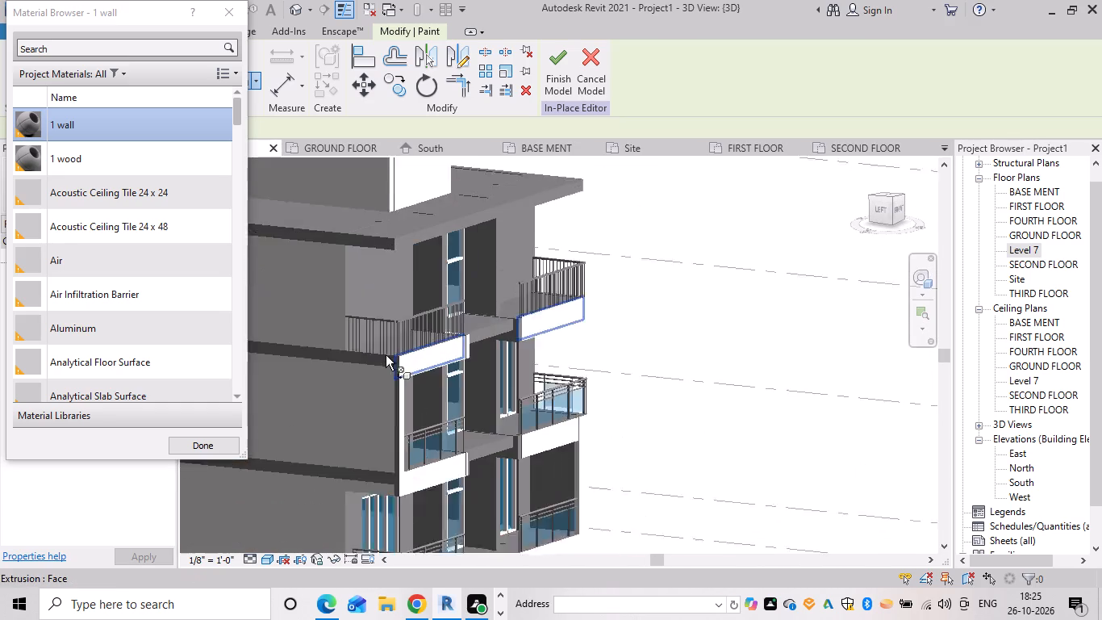
scroll(381, 352, "up", 6)
left_click(395, 373)
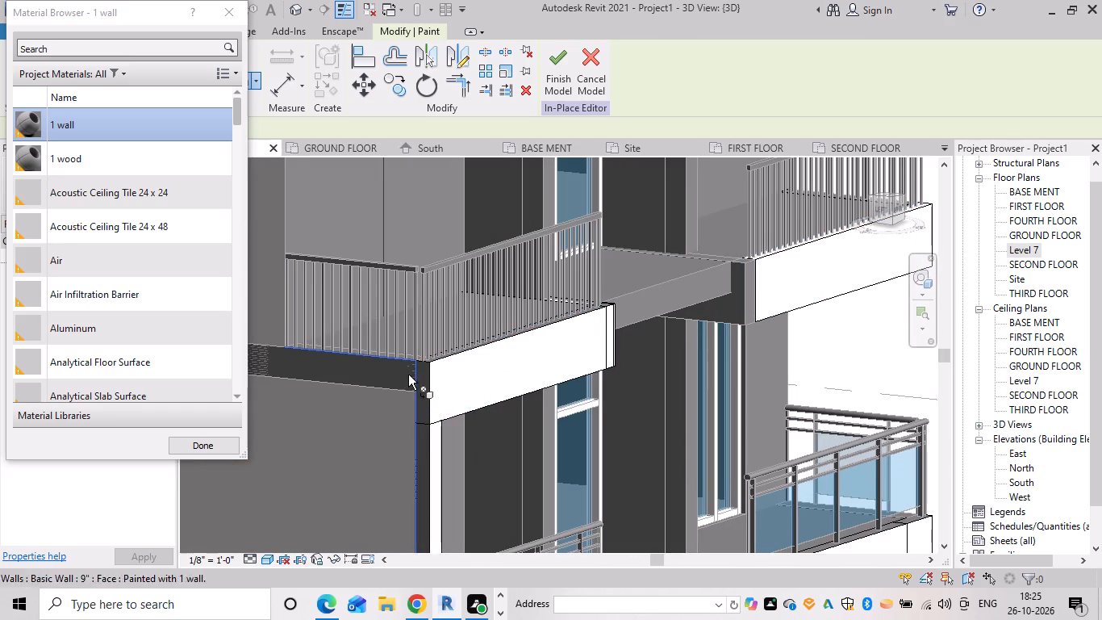
scroll(420, 379, "up", 9)
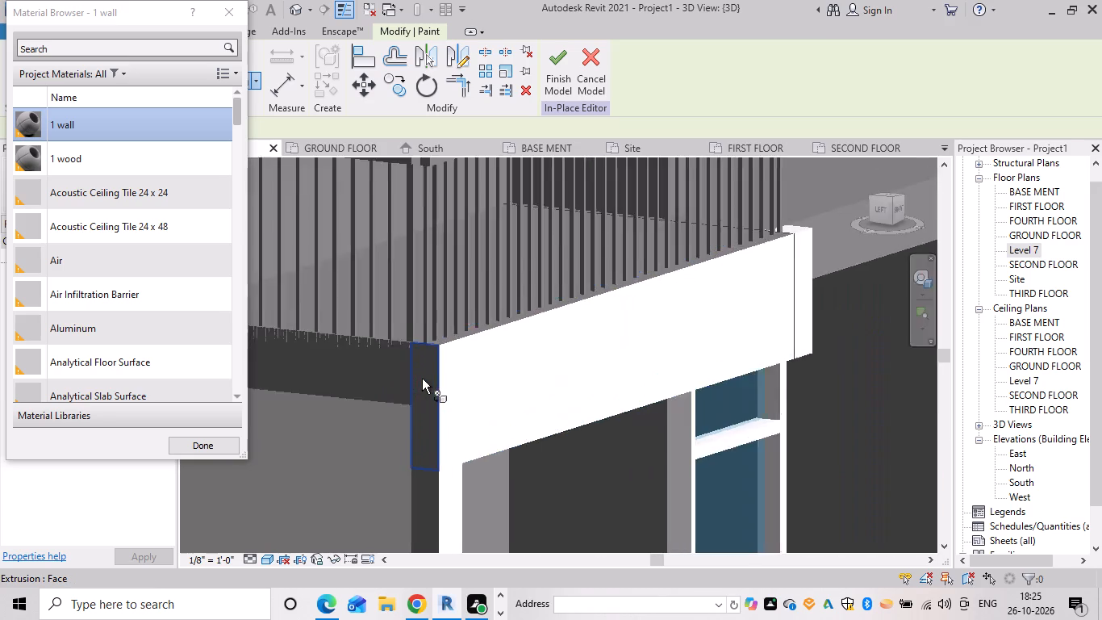
scroll(422, 379, "up", 2)
left_click(440, 371)
Paint the outer side of the left vertical strip and the middle left balcony band's outer end with 1 wall.
scroll(442, 377, "down", 4)
middle_click_drag(454, 375, 549, 182)
left_click(536, 333)
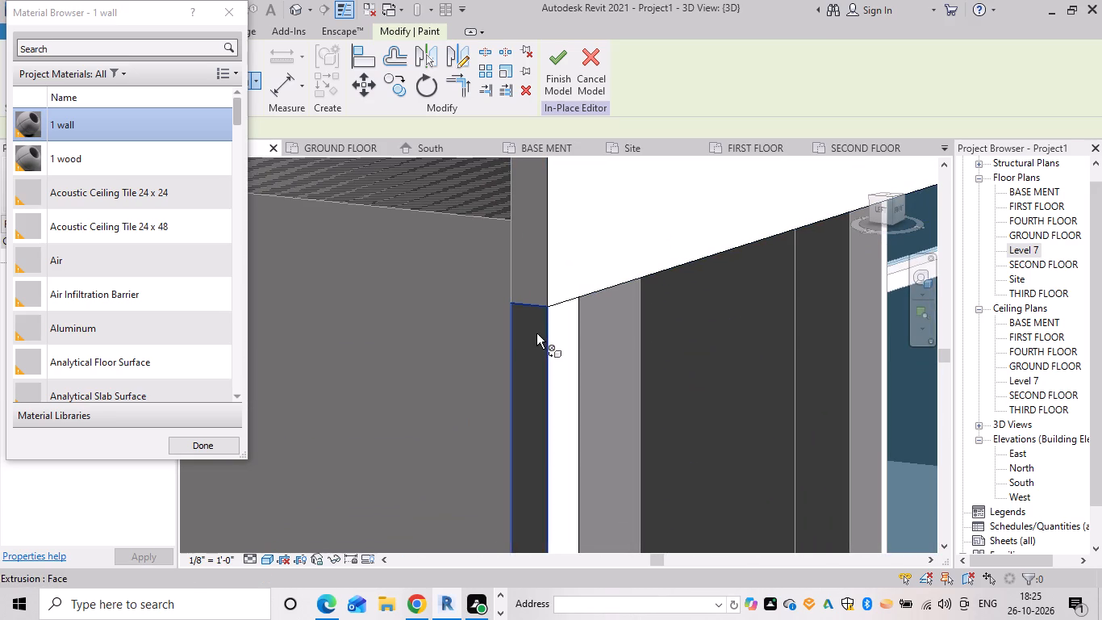
left_click(571, 334)
scroll(564, 365, "down", 10)
middle_click_drag(560, 367, 570, 188)
scroll(570, 204, "up", 1)
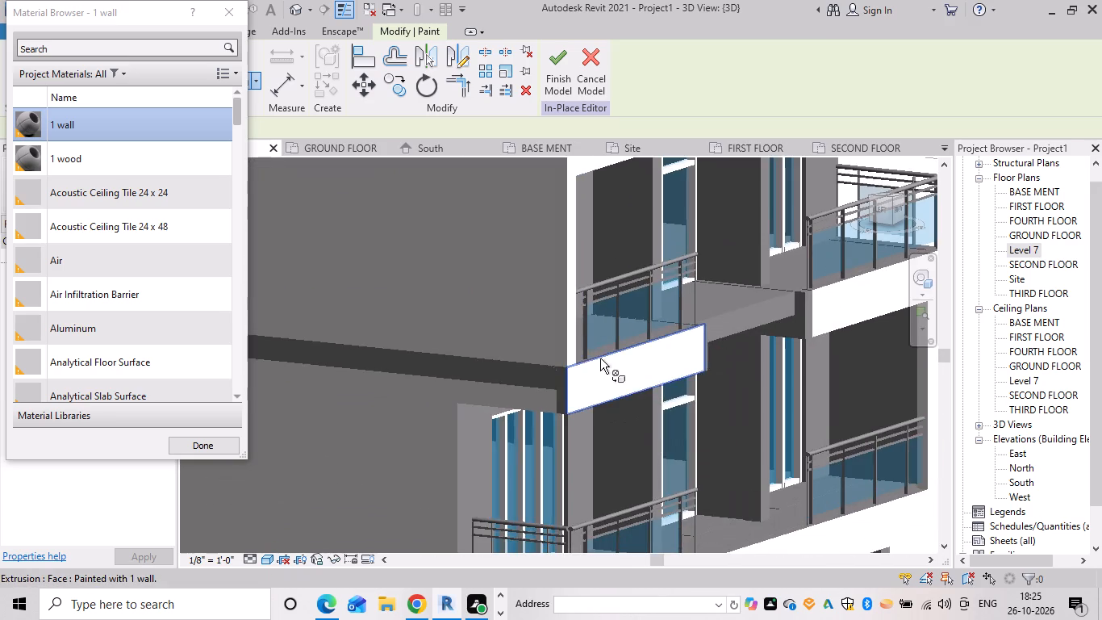
scroll(560, 394, "up", 5)
left_click(561, 389)
Paint the middle left balcony band's inner end face, its top faces and the adjoining floor surface with 1 wall.
scroll(632, 375, "down", 5)
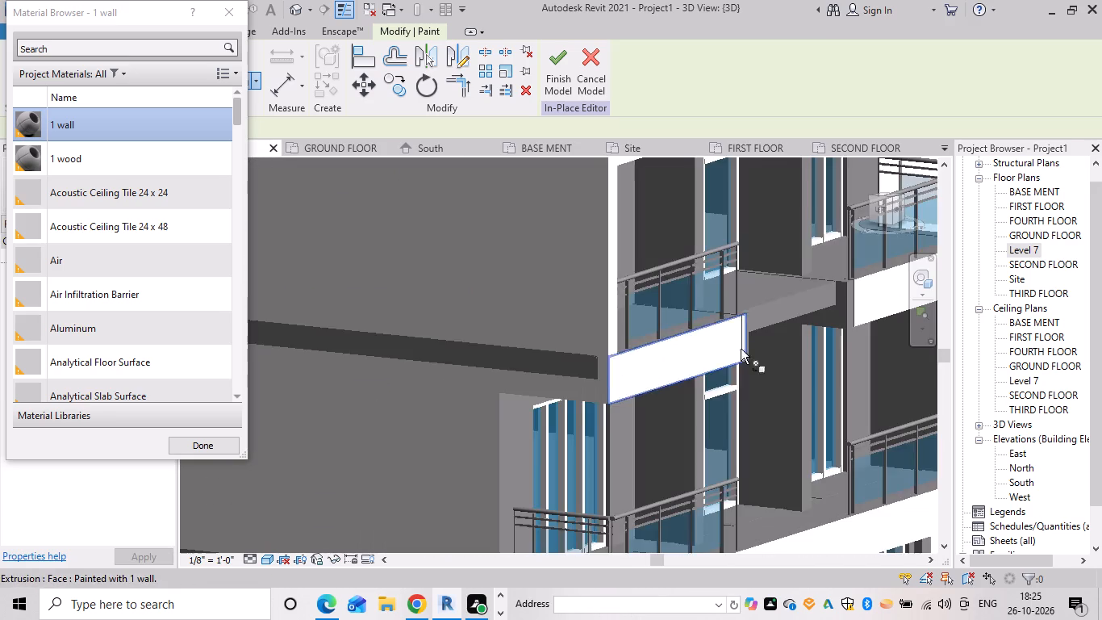
scroll(782, 340, "down", 6)
middle_click_drag(771, 359, 702, 379, "shift")
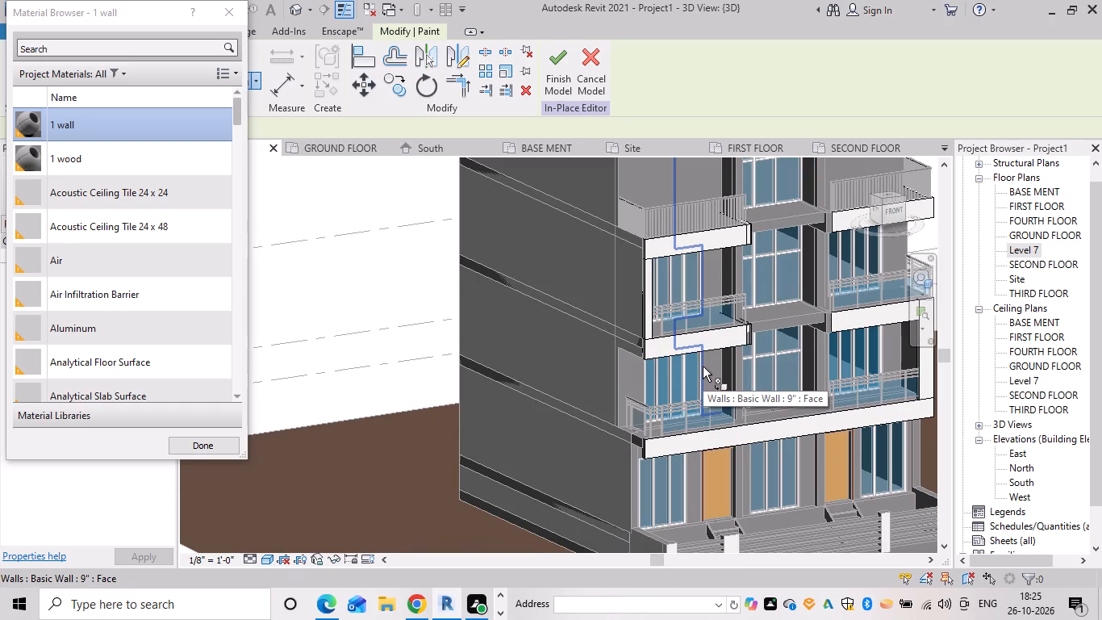
scroll(742, 336, "up", 2)
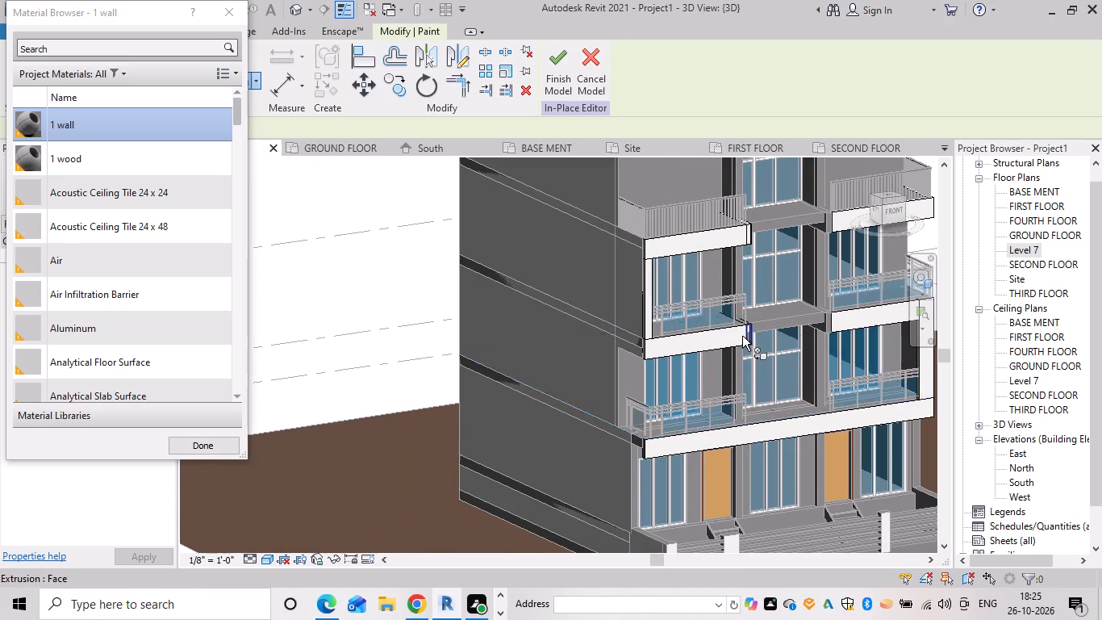
scroll(742, 336, "up", 14)
scroll(777, 281, "up", 5)
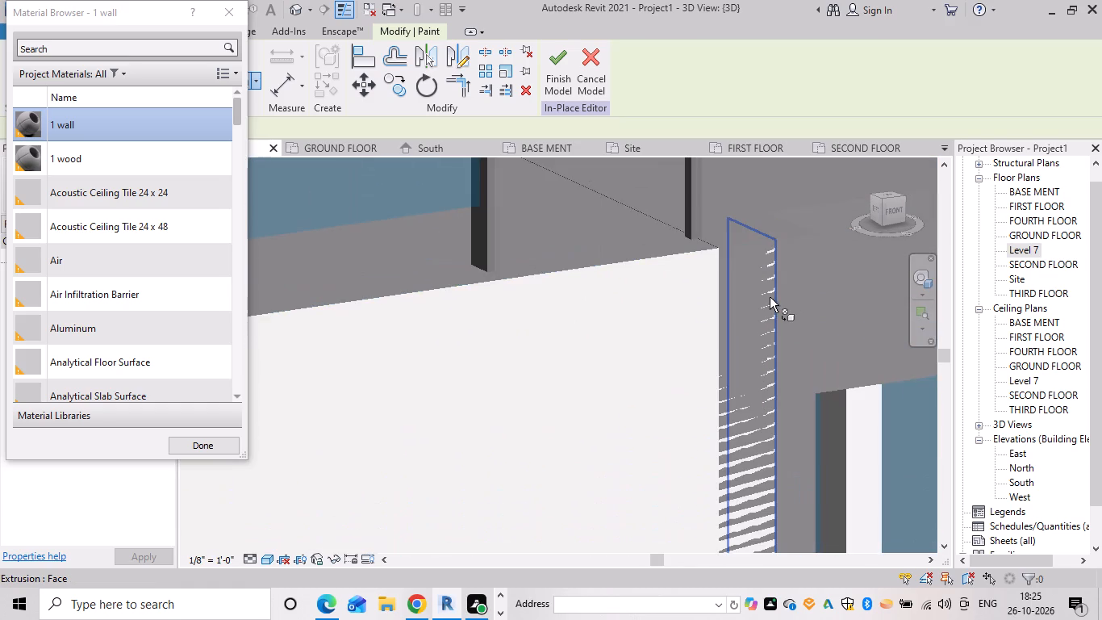
left_click(760, 298)
left_click(758, 231)
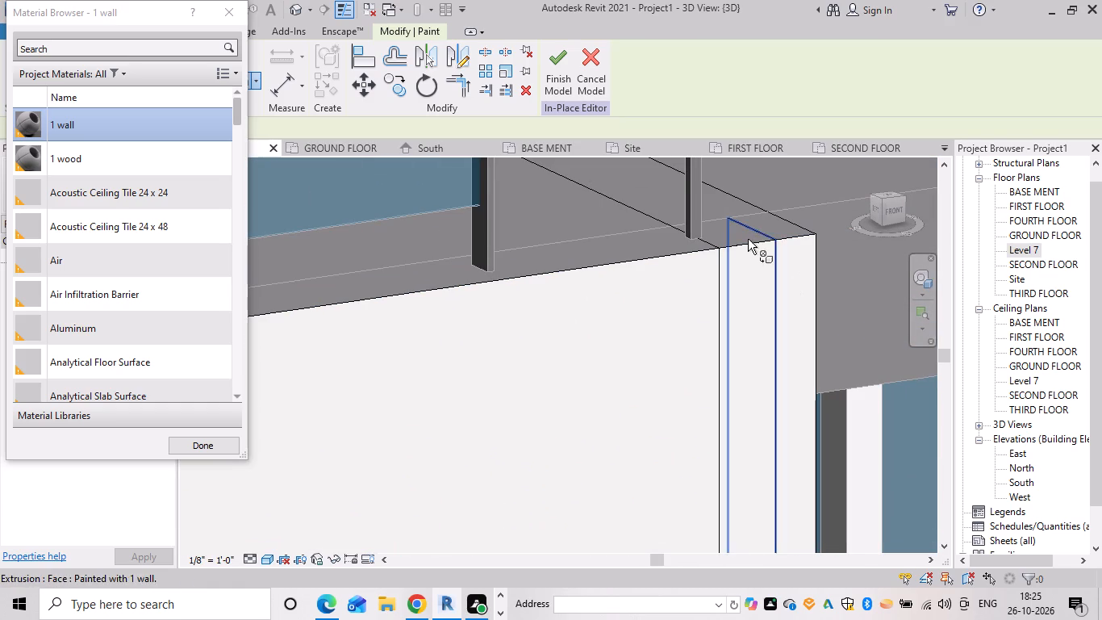
left_click(743, 241)
left_click(643, 247)
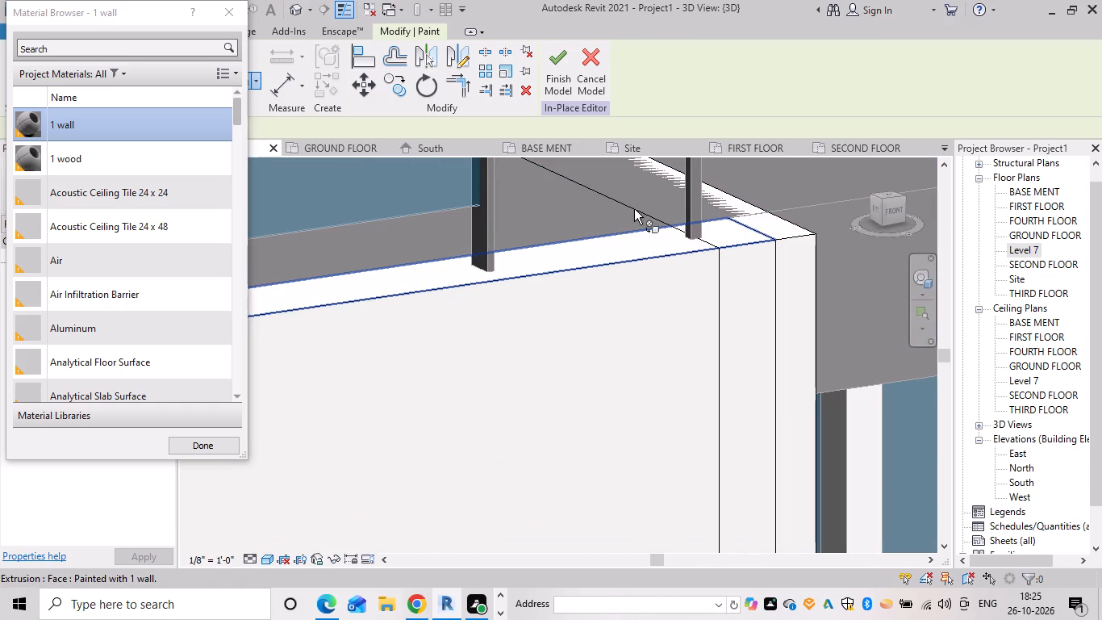
left_click(634, 209)
left_click(604, 219)
Paint the narrow front strip on the upper right balcony band's outer side with 1 wall.
scroll(690, 287, "down", 8)
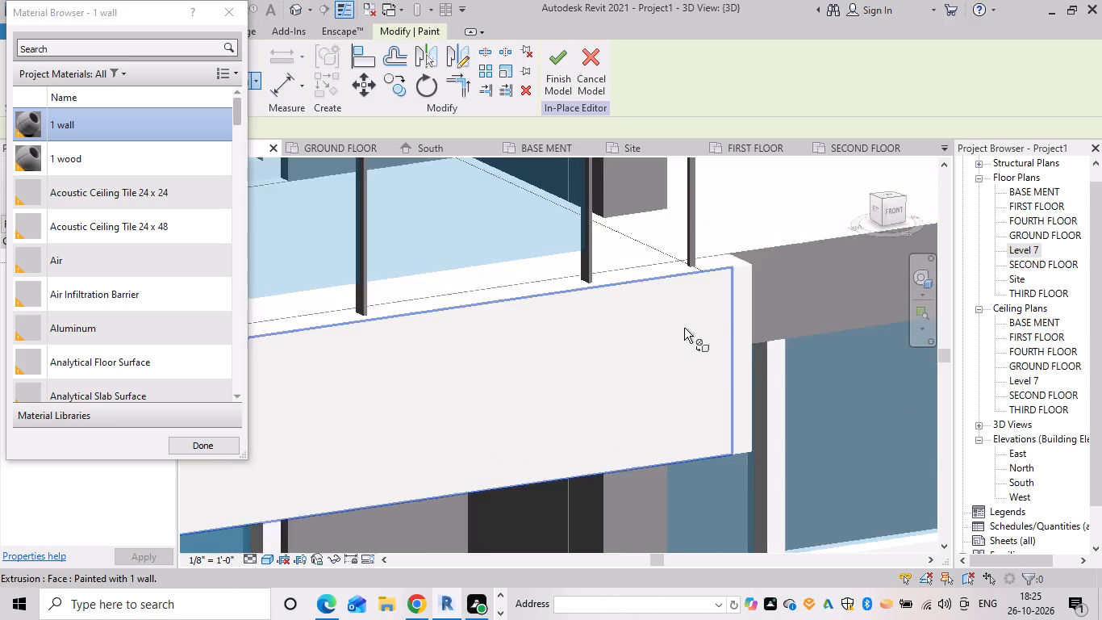
scroll(684, 328, "down", 15)
middle_click_drag(713, 358, 658, 357, "shift")
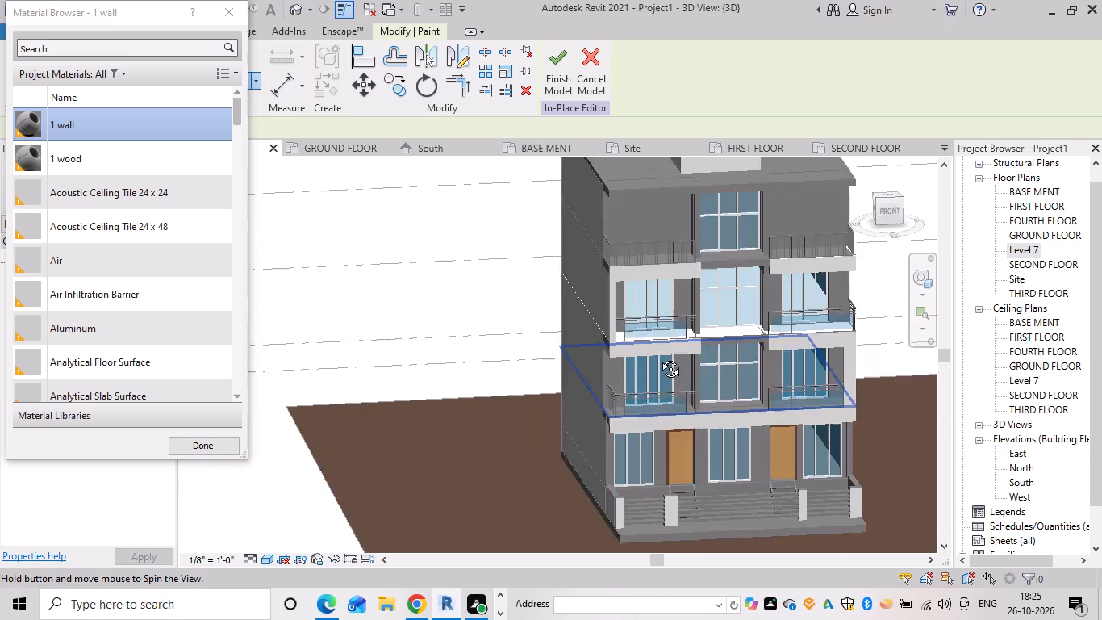
middle_click_drag(658, 357, 641, 357, "shift")
scroll(812, 403, "up", 2)
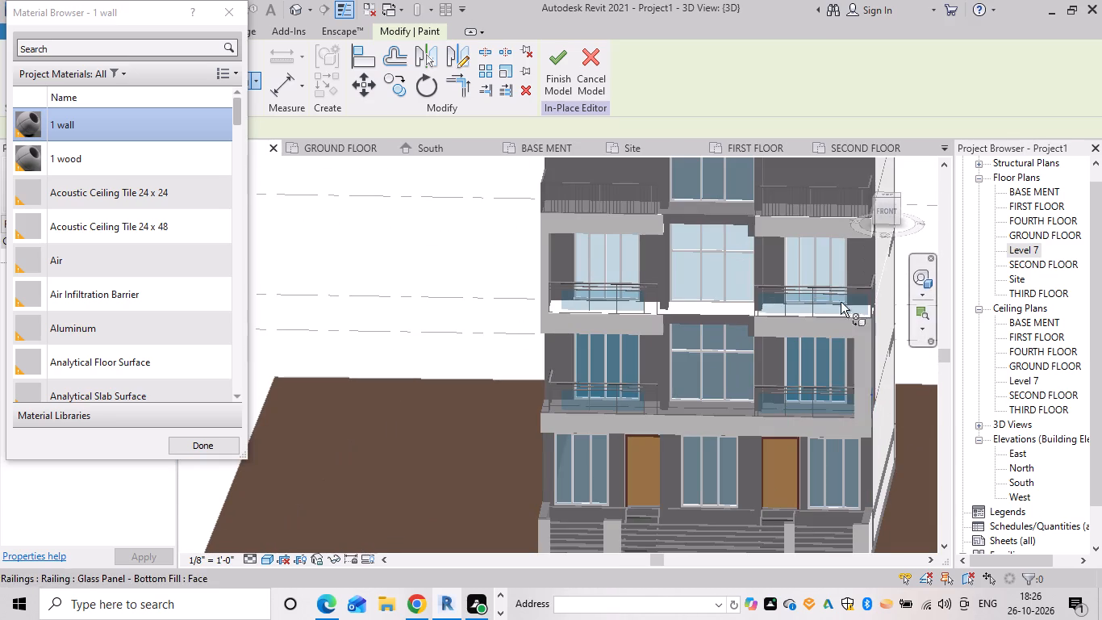
scroll(761, 345, "up", 12)
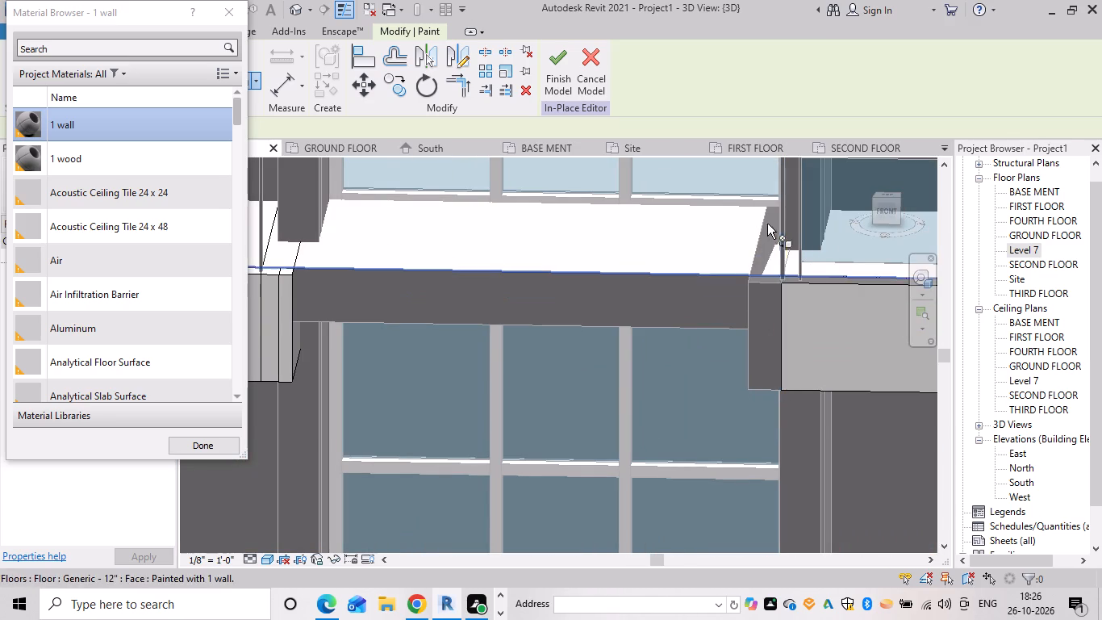
scroll(792, 353, "down", 7)
middle_click_drag(788, 360, 536, 442)
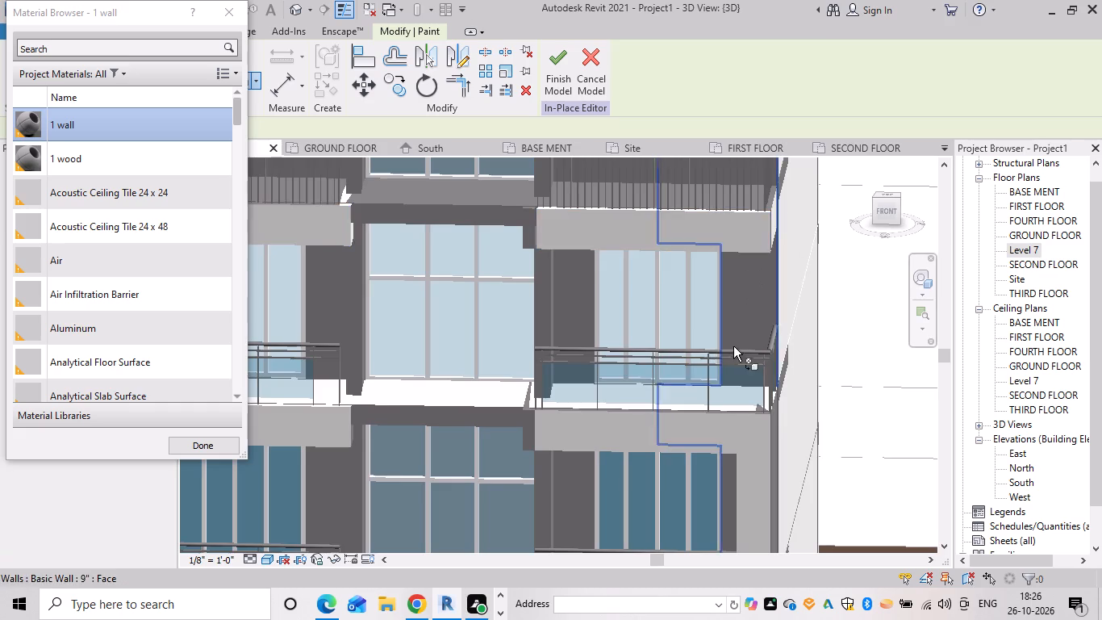
scroll(699, 353, "down", 4)
middle_click_drag(770, 352, 660, 315, "shift")
scroll(660, 315, "up", 1, "shift")
scroll(674, 284, "up", 6)
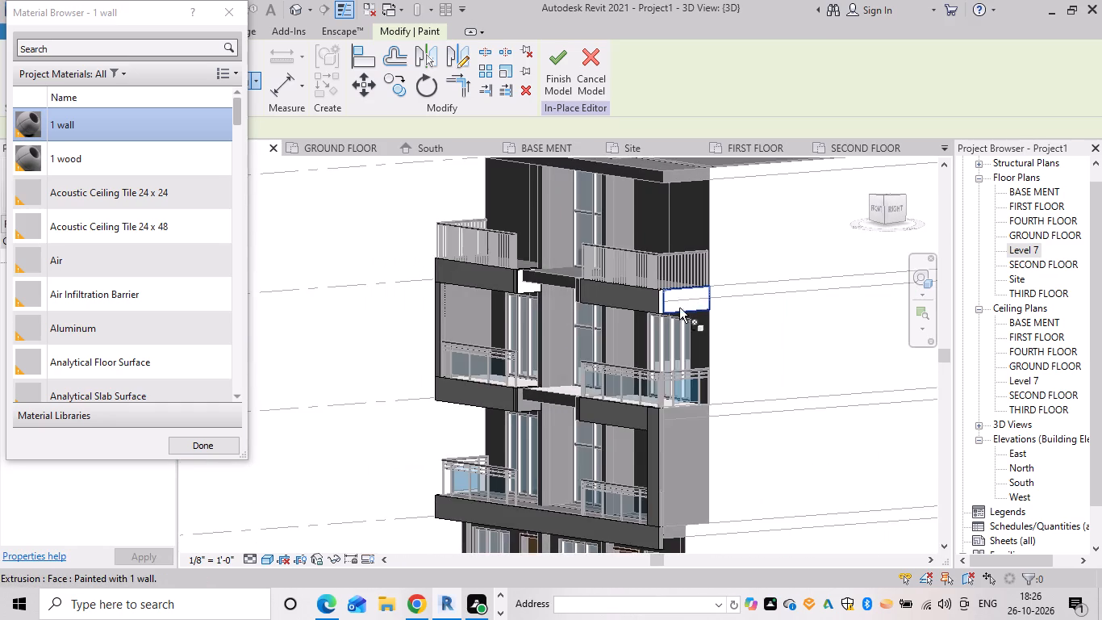
scroll(680, 264, "up", 6)
left_click(668, 291)
Paint the building's right side wall beside the middle right balcony with 1 wall.
scroll(712, 329, "down", 6)
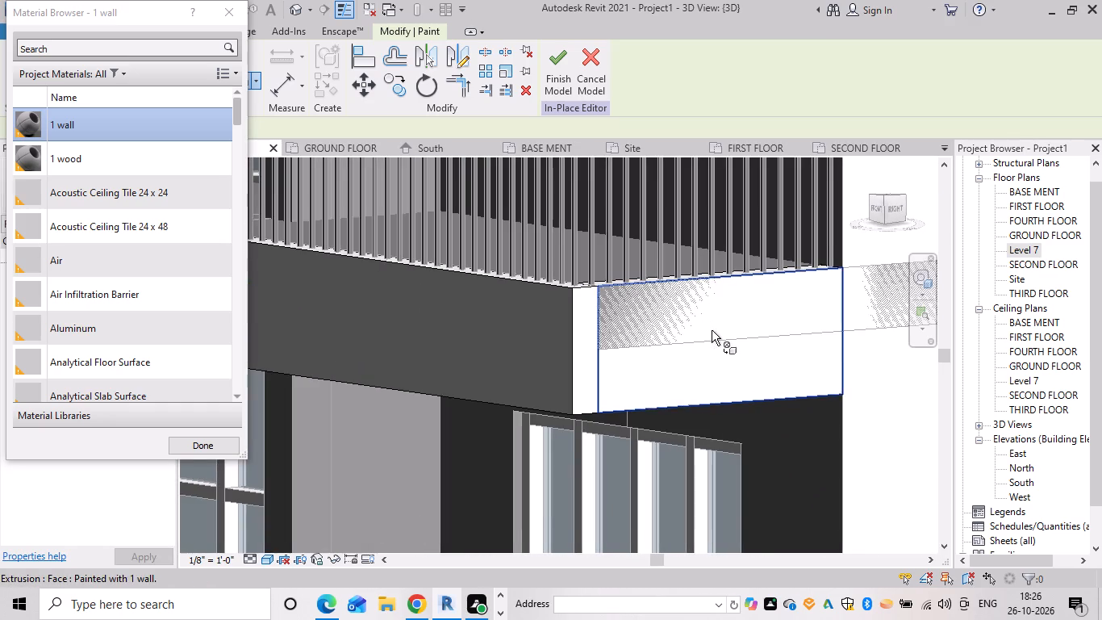
scroll(694, 375, "down", 4)
middle_click_drag(694, 376, 687, 179)
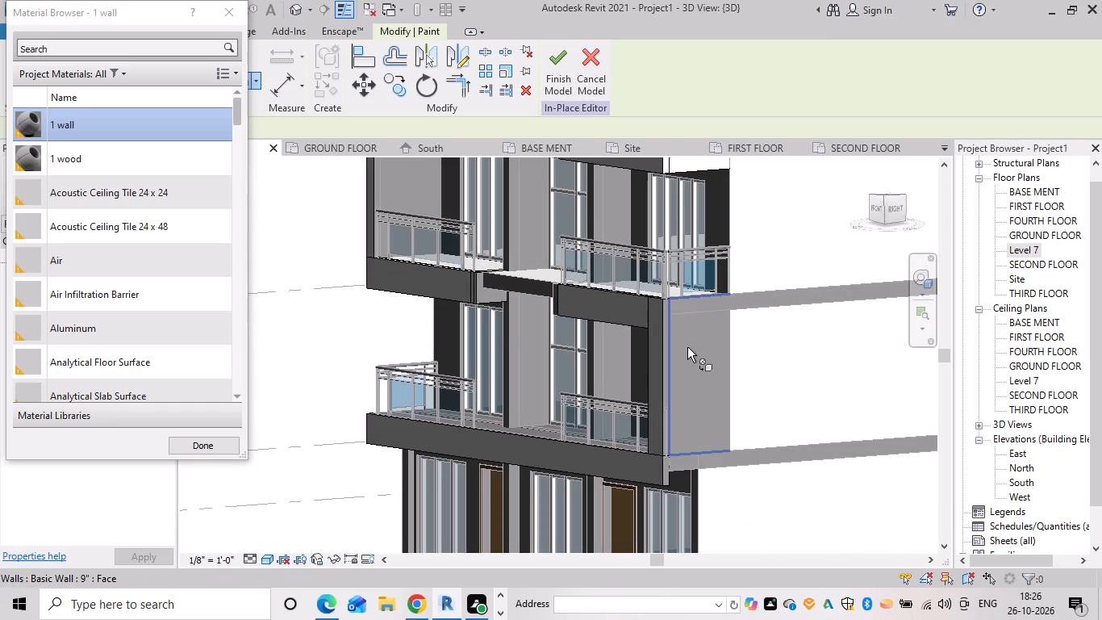
left_click(687, 363)
scroll(699, 308, "up", 5)
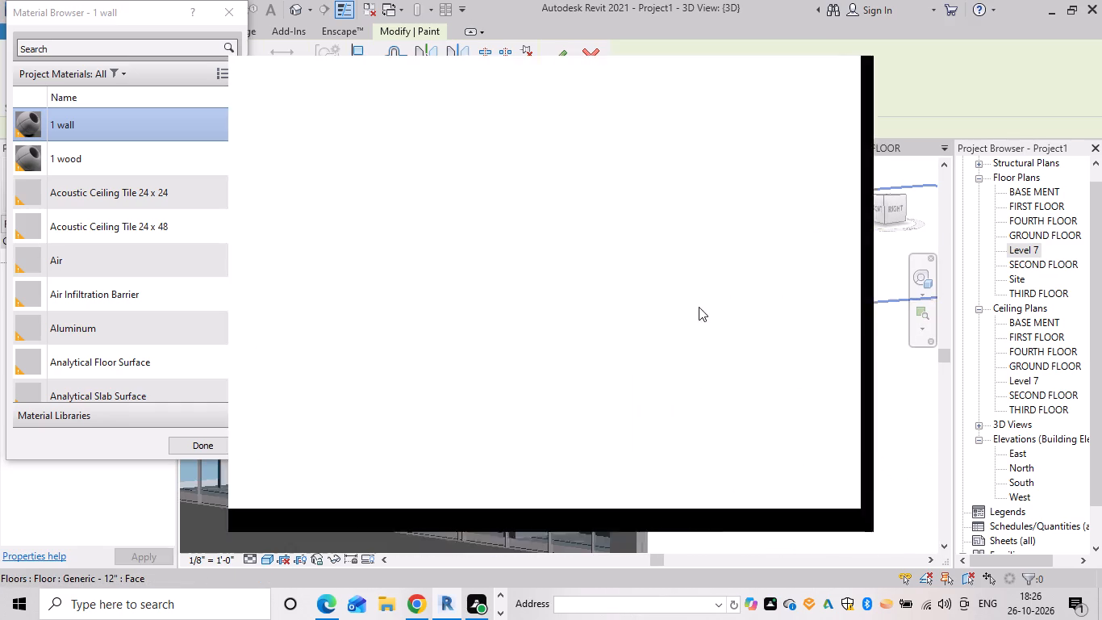
left_click(840, 74)
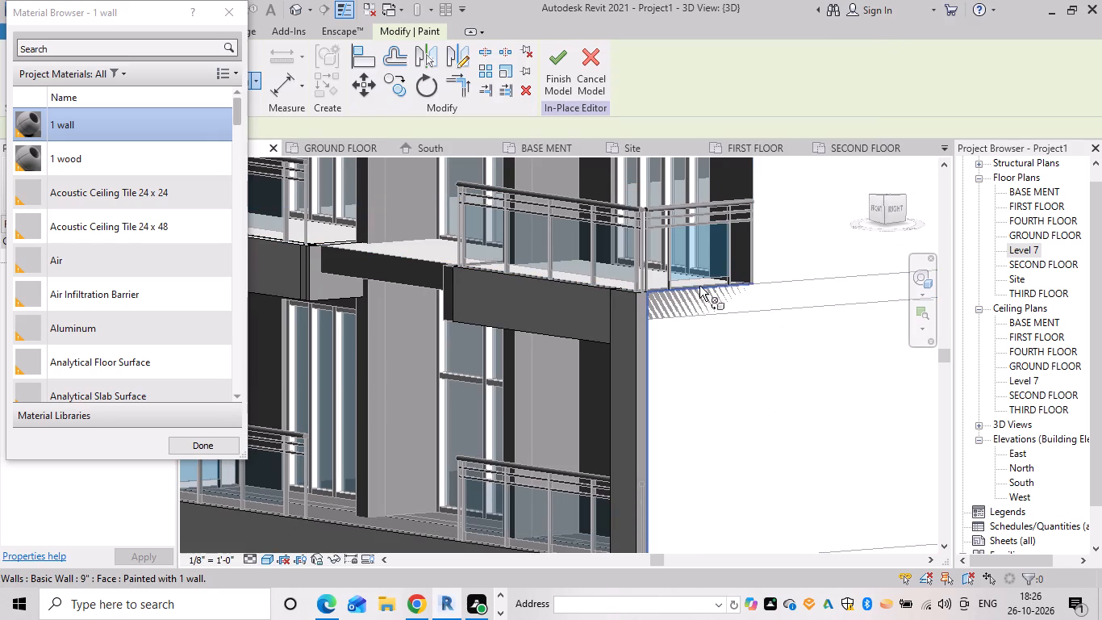
left_click(678, 306)
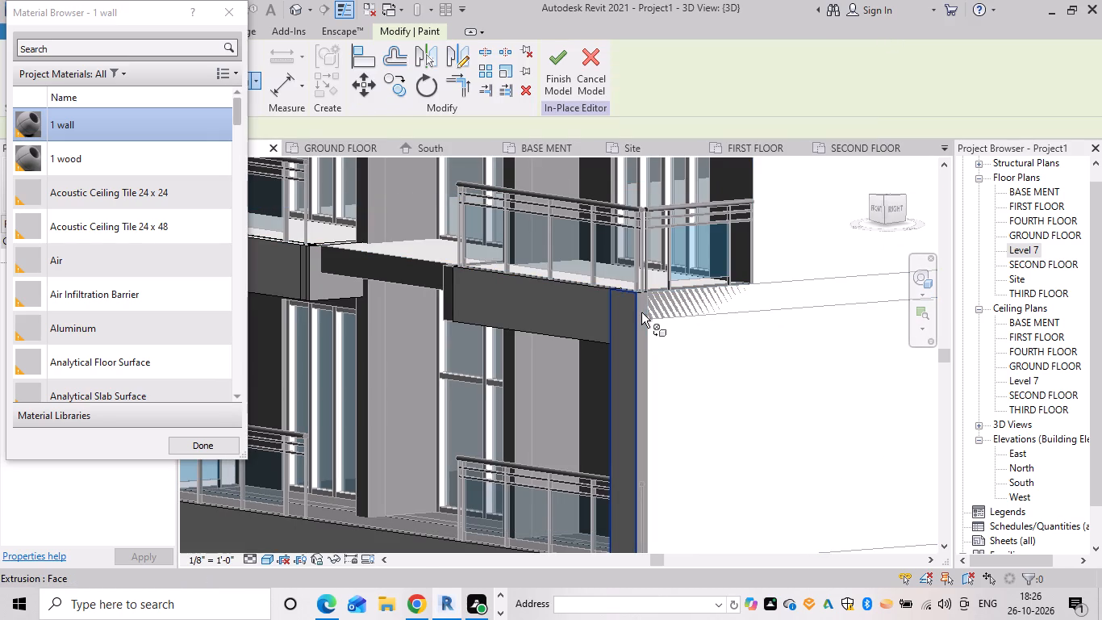
Paint the right vertical strip's outer side and its top face below the glass railing corner with 1 wall.
left_click(641, 312)
scroll(643, 314, "up", 10)
left_click(641, 305)
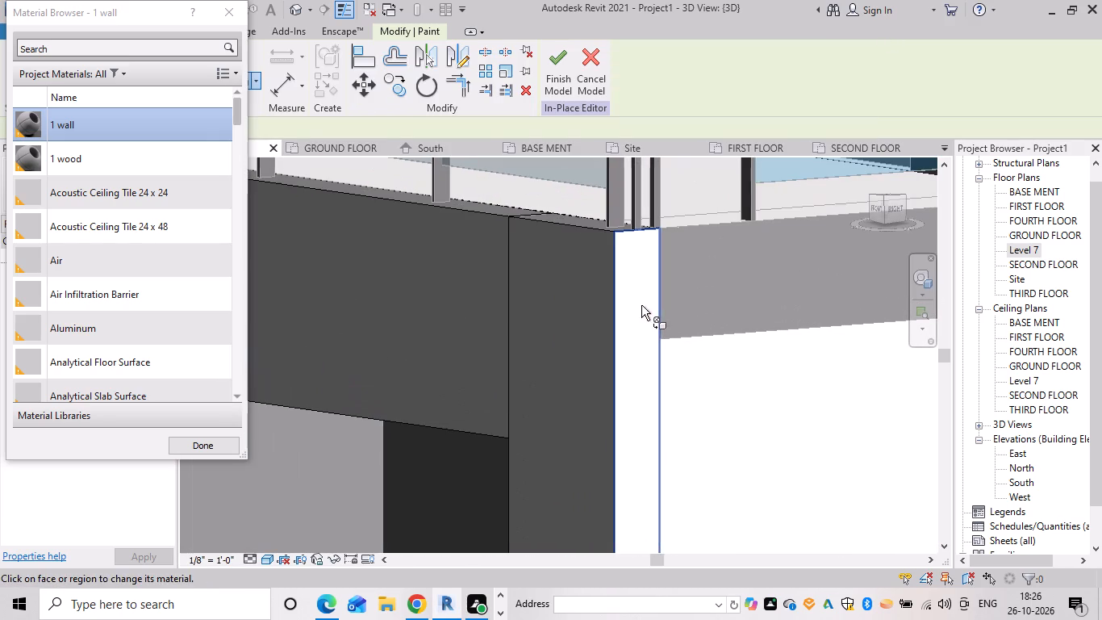
left_click(597, 221)
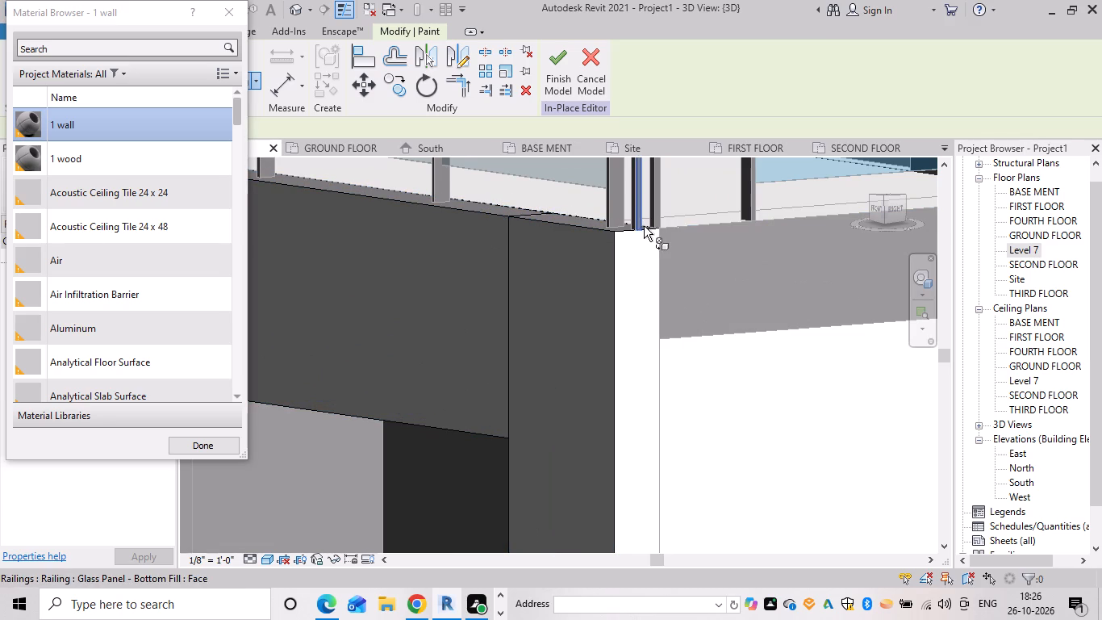
left_click(621, 232)
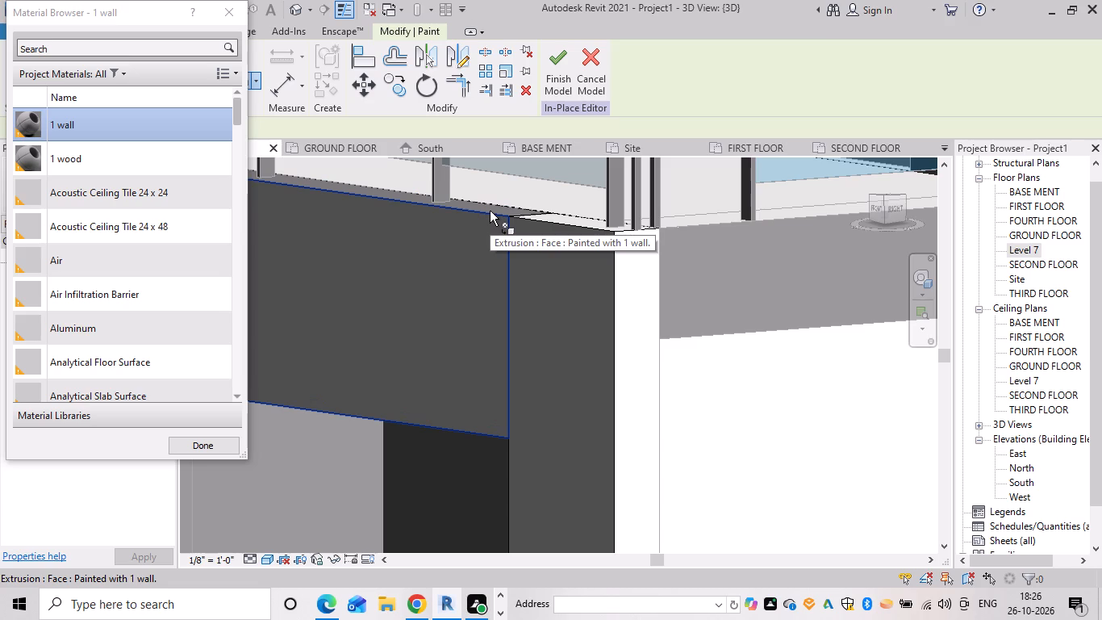
left_click(724, 274)
End painting and finish the in-place model of the balcony bands.
scroll(699, 316, "down", 7)
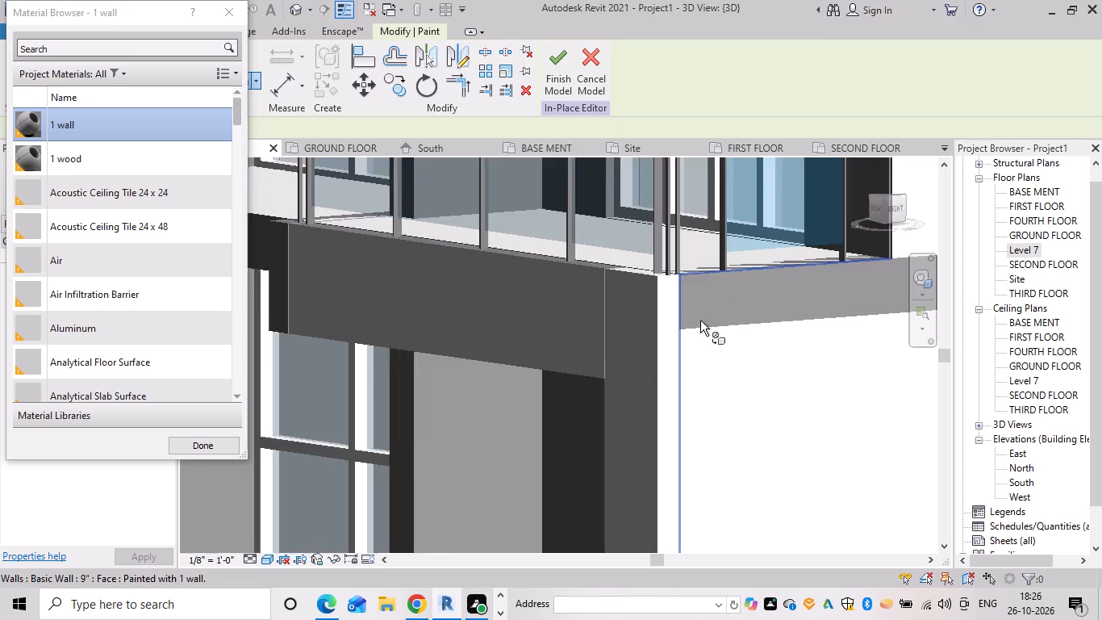
scroll(700, 320, "down", 11)
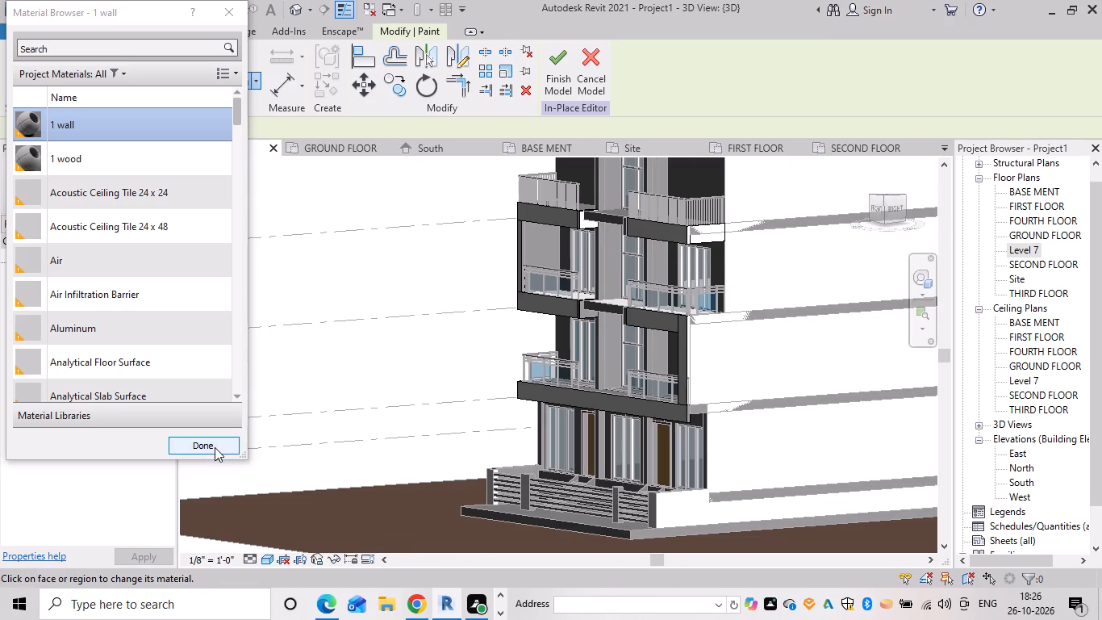
left_click(215, 447)
scroll(509, 369, "down", 2)
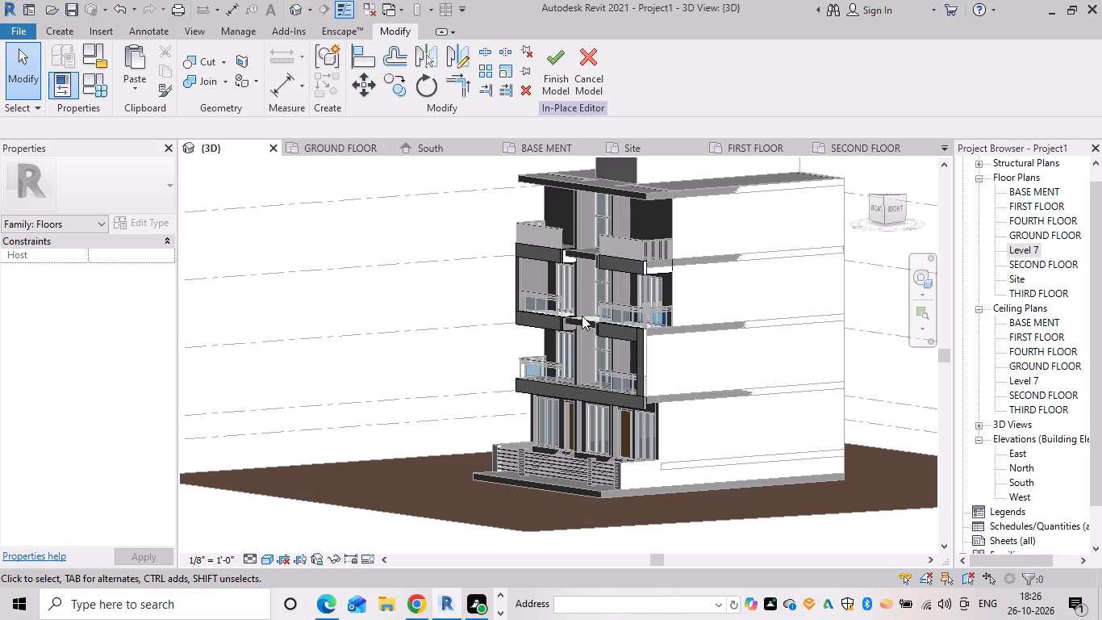
scroll(538, 324, "down", 2)
middle_click_drag(518, 332, 644, 341, "shift")
scroll(591, 346, "up", 5)
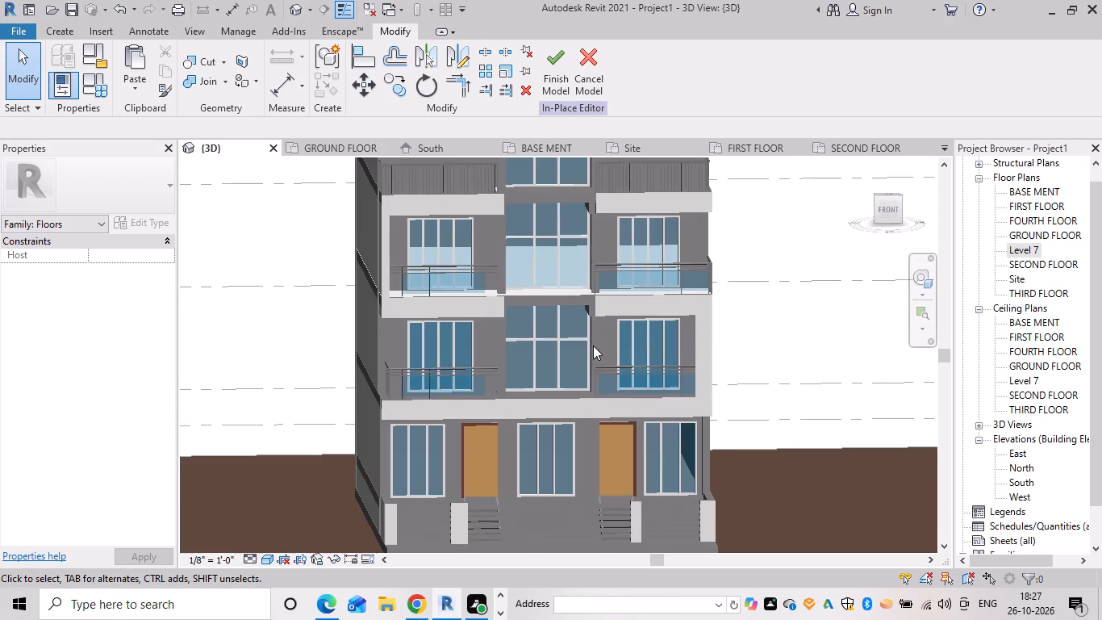
left_click(559, 79)
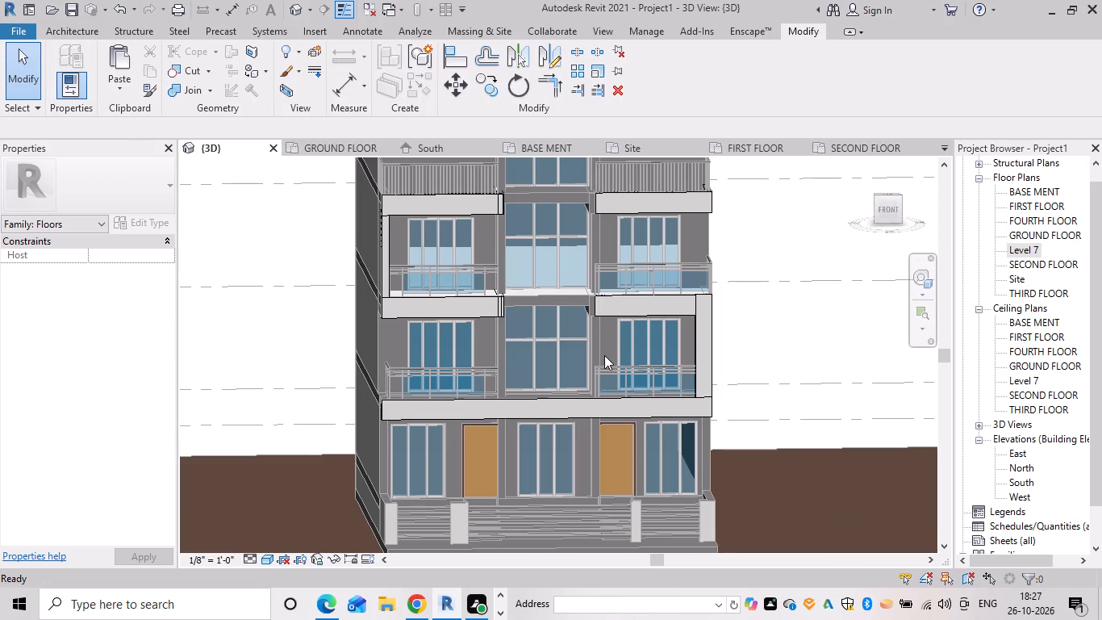
Open the in-place vertical strips flanking the central windows for editing and paint their front faces with 1 wood.
scroll(597, 345, "up", 5)
left_click(597, 343)
left_click(612, 339)
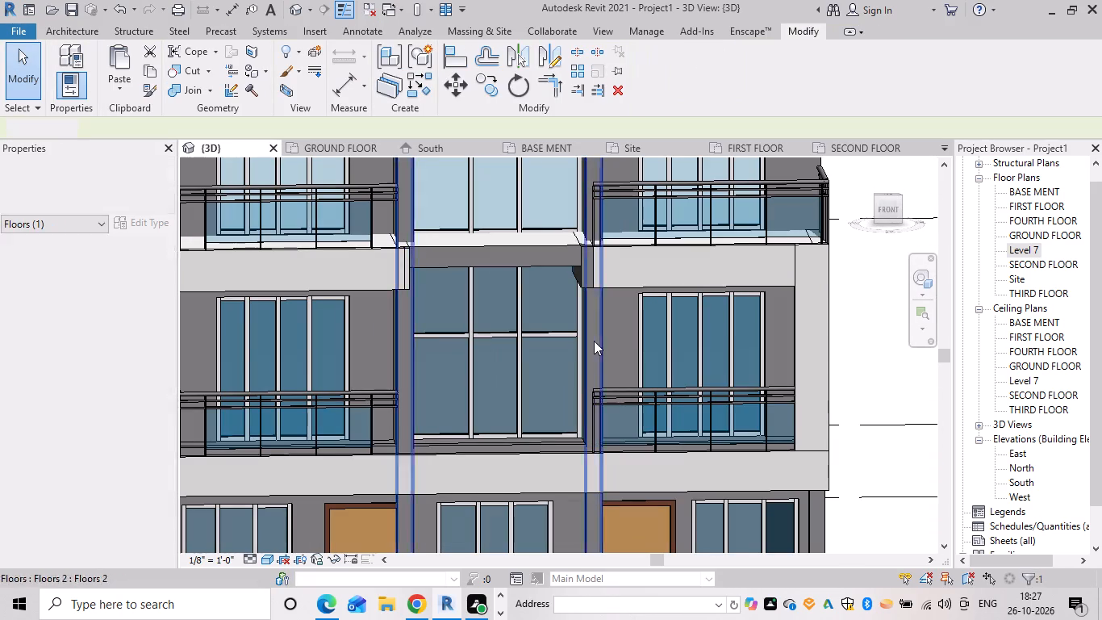
double_click(597, 341)
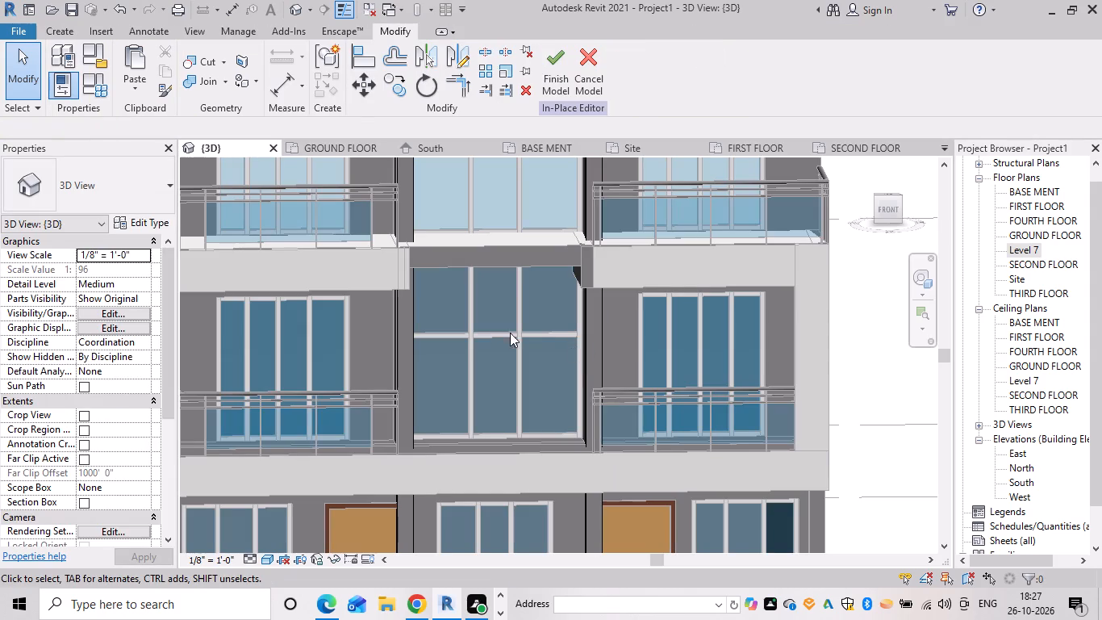
left_click(240, 79)
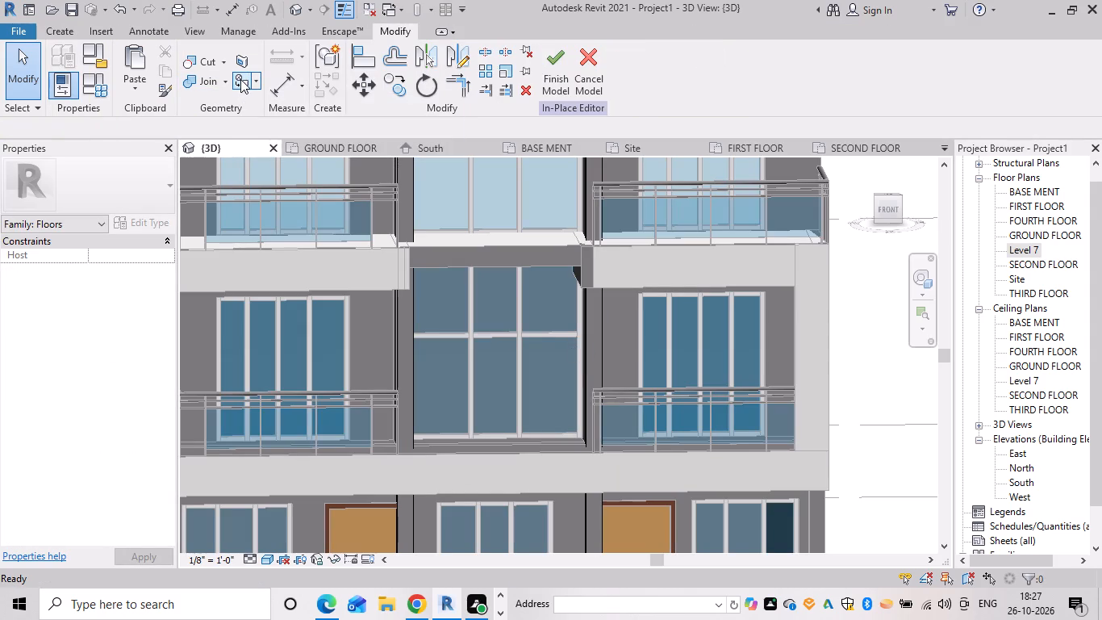
left_click(163, 149)
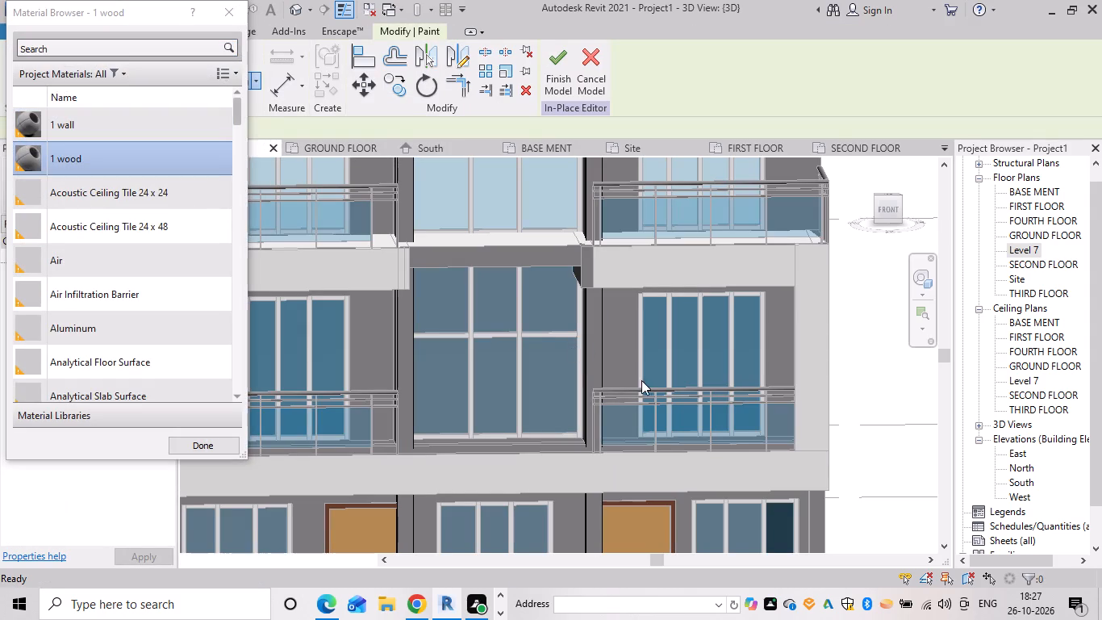
left_click(600, 356)
left_click(592, 365)
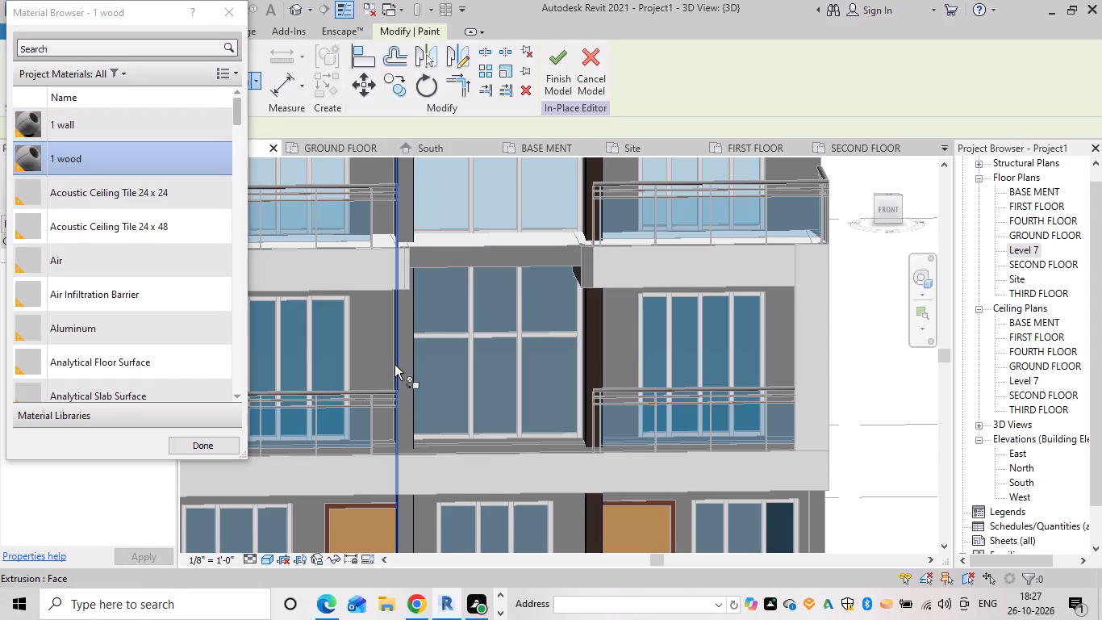
left_click(407, 355)
Paint the front walls around the left and right balcony windows with 1 wall.
scroll(424, 379, "down", 2)
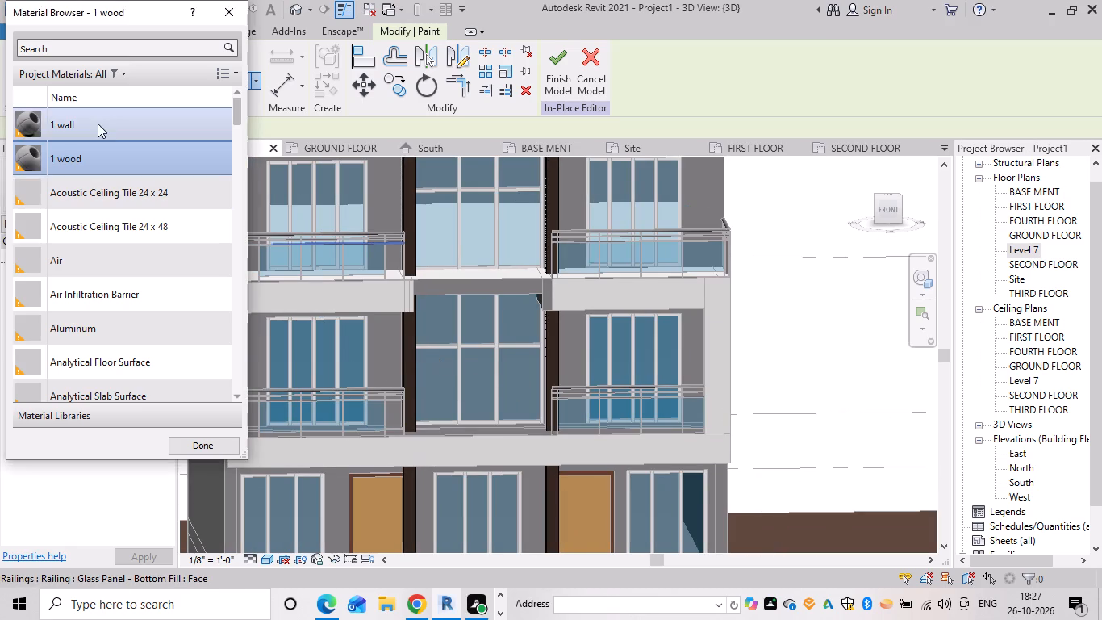
left_click(98, 124)
left_click(389, 354)
middle_click_drag(375, 351, 512, 371)
left_click(390, 370)
scroll(406, 255, "down", 4)
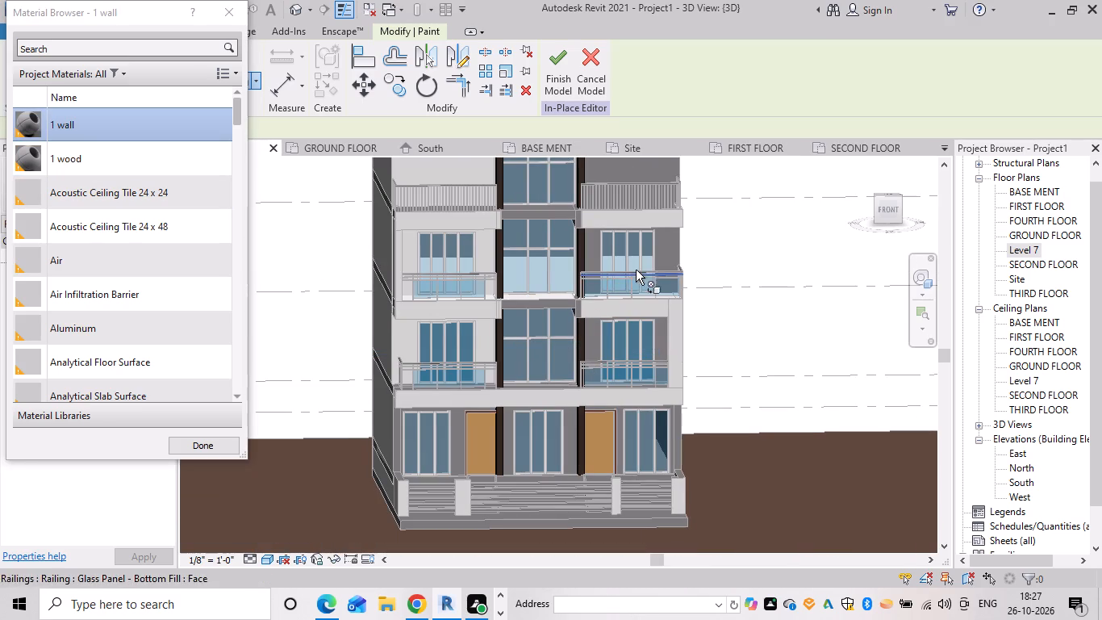
left_click(666, 253)
left_click(591, 253)
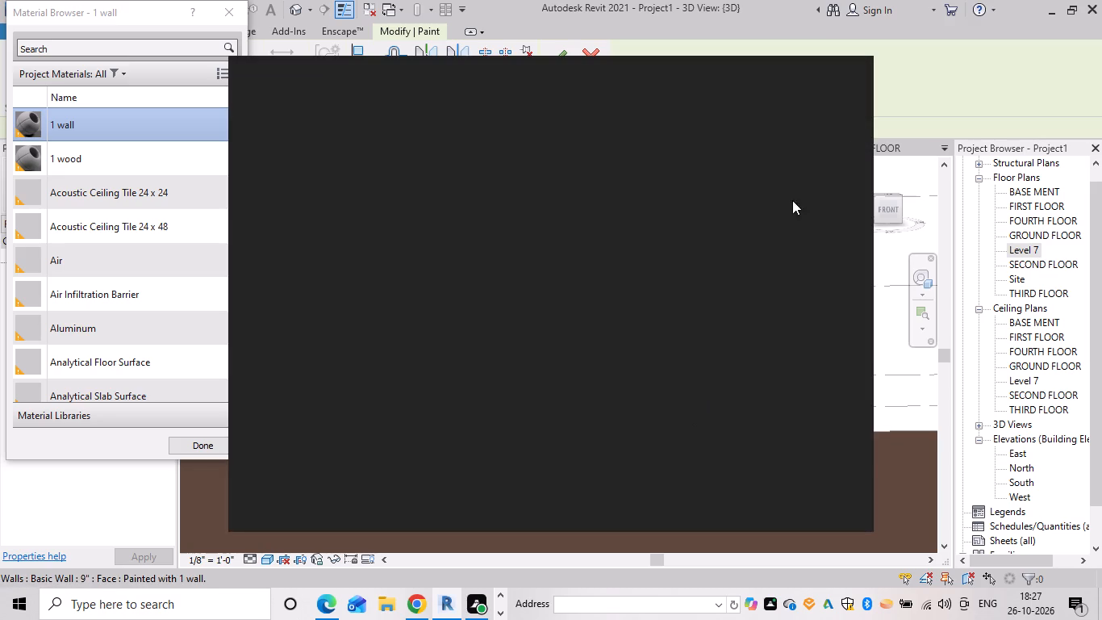
left_click(845, 73)
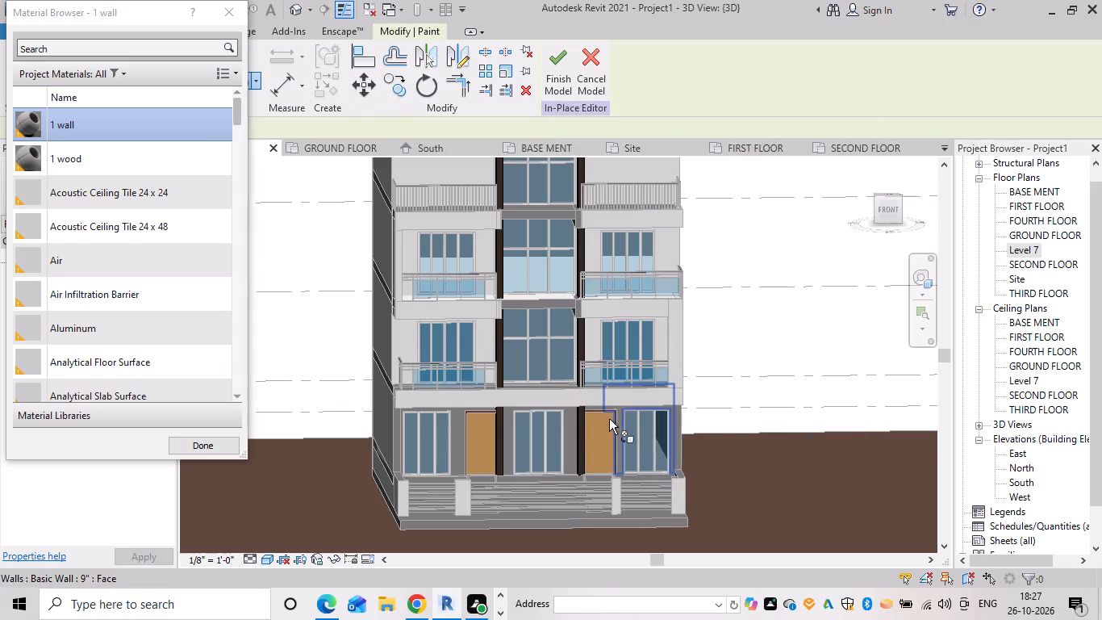
Paint the ground-floor front walls around the central window and beside the left door with 1 wall.
scroll(566, 412, "up", 5)
left_click(566, 411)
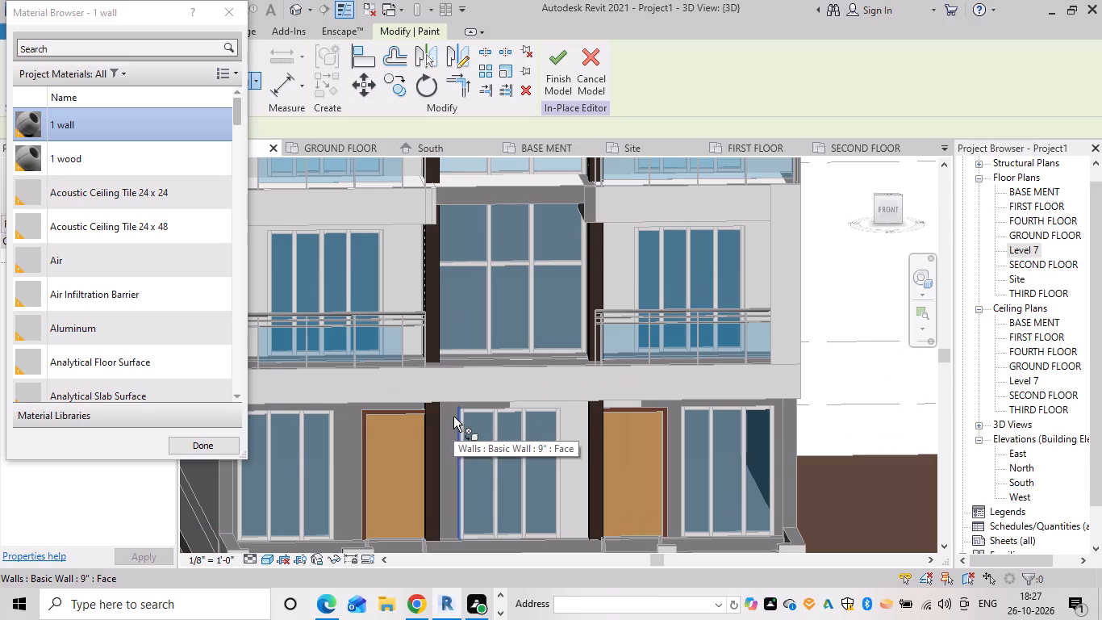
left_click(455, 412)
left_click(354, 416)
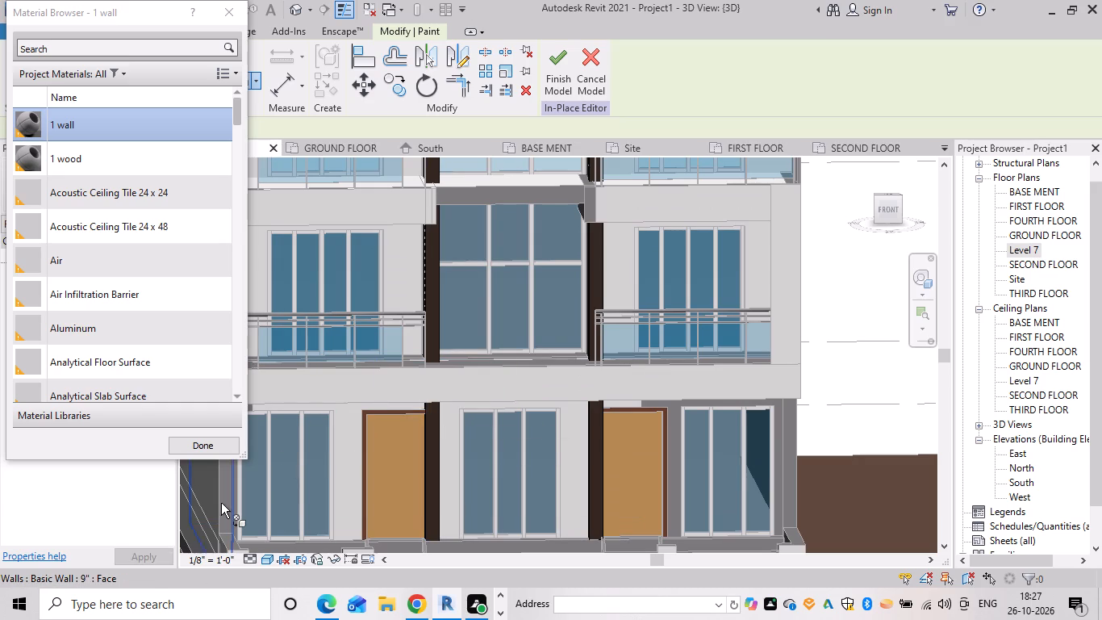
Paint the wall faces at the ground floor's left corner, beside and above the left window, with 1 wall.
middle_click_drag(243, 494, 497, 463)
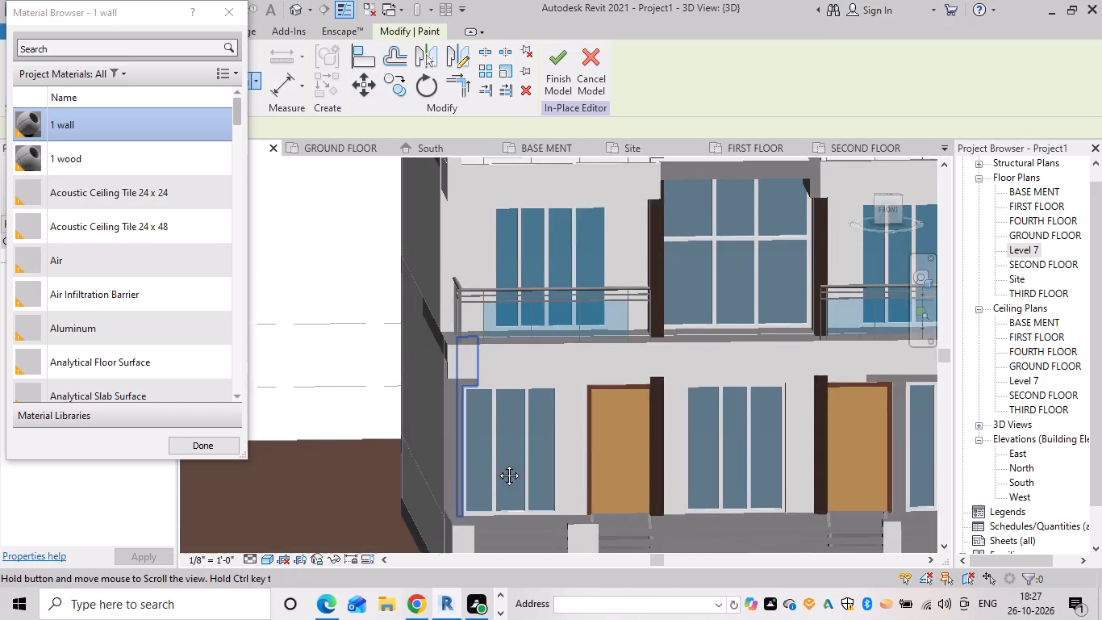
middle_click_drag(497, 463, 499, 463)
scroll(469, 445, "up", 4)
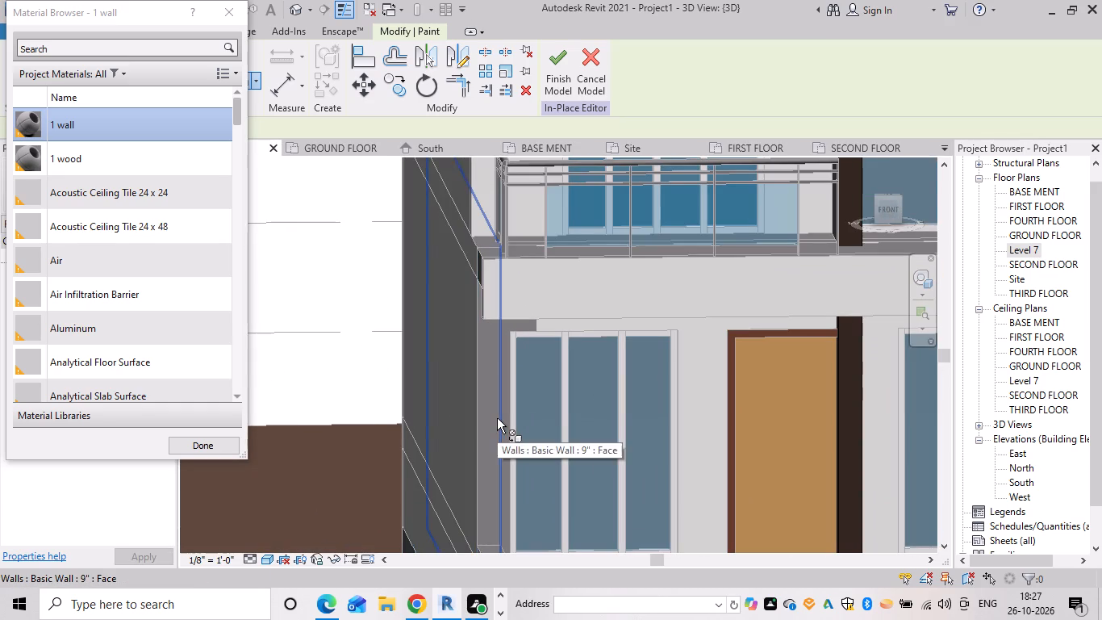
left_click(497, 418)
scroll(489, 418, "up", 4)
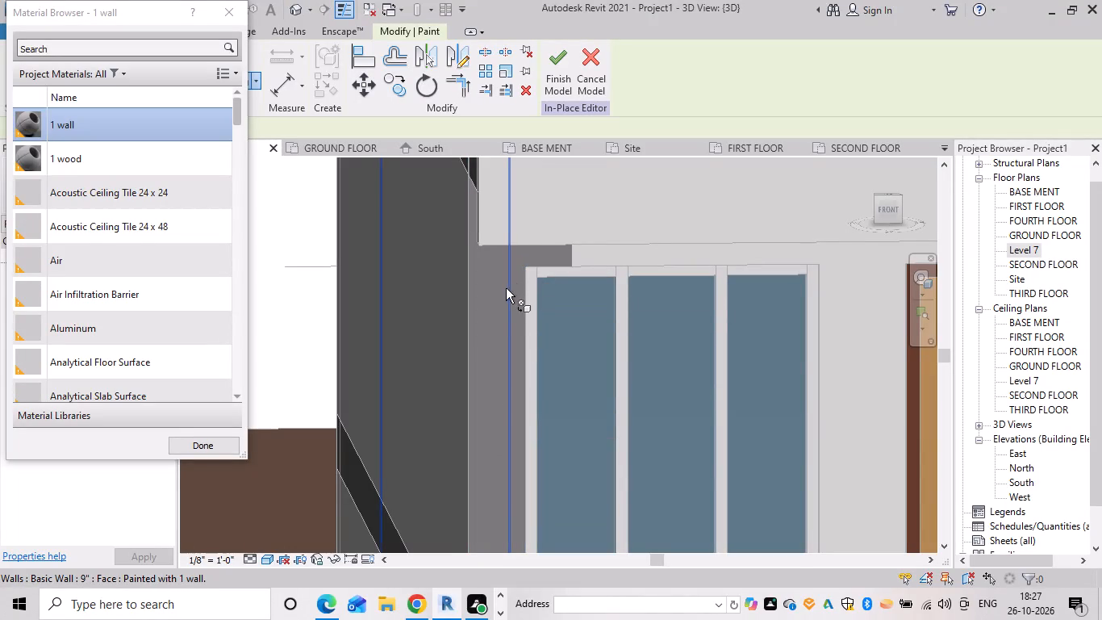
left_click(481, 303)
left_click(534, 270)
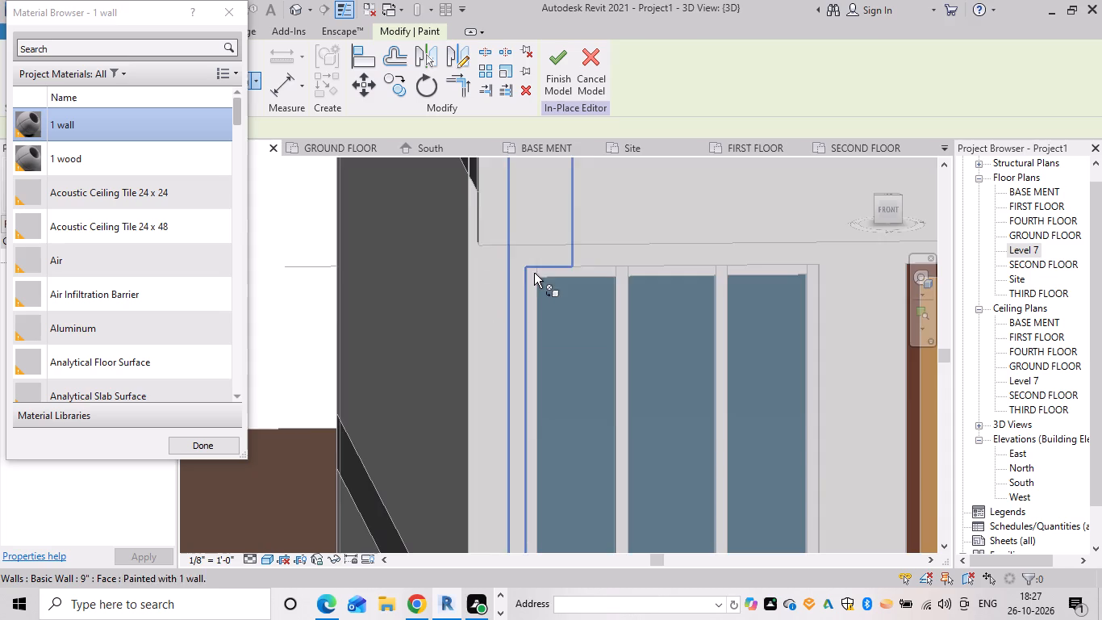
Paint the wall faces at the ground floor's right corner and around the right window with 1 wall.
scroll(574, 380, "down", 9)
middle_click_drag(617, 410, 369, 295)
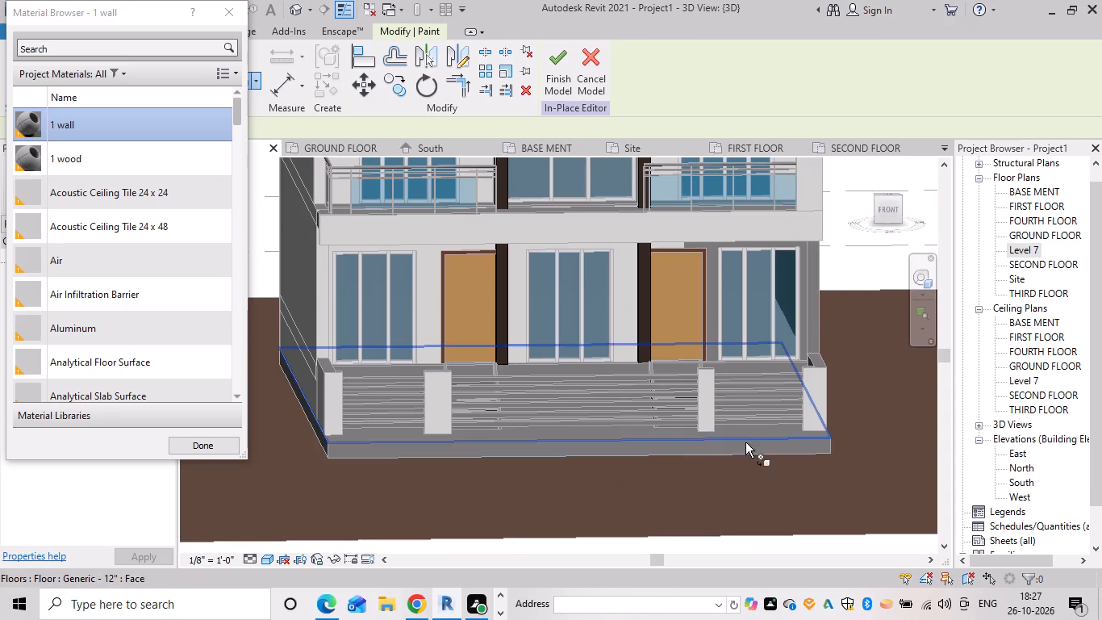
scroll(781, 258, "up", 5)
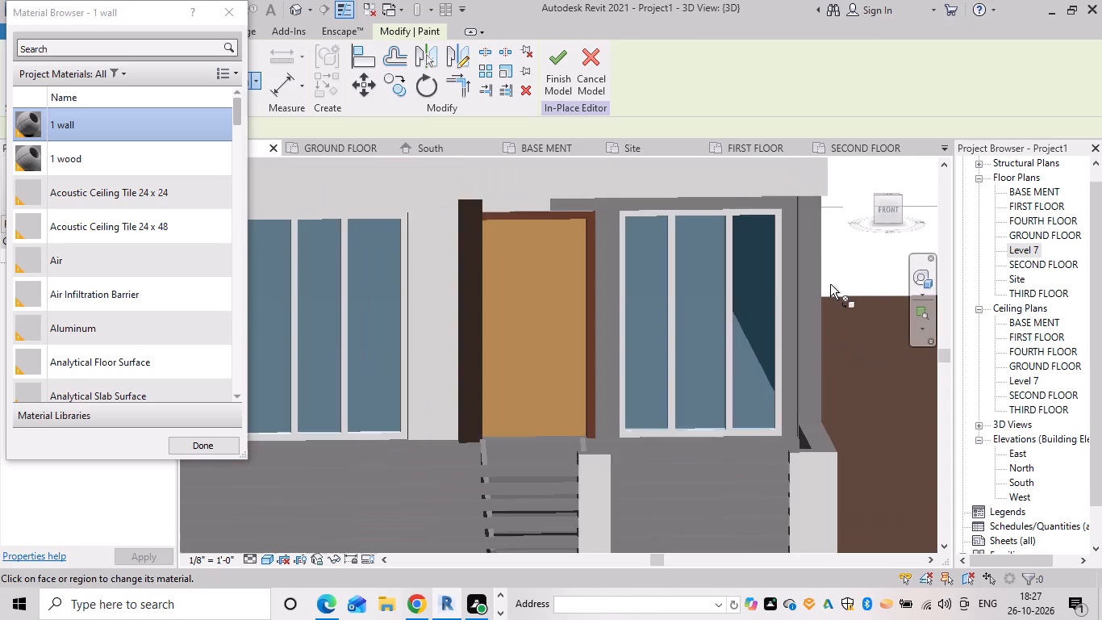
scroll(824, 267, "up", 4)
left_click(807, 258)
left_click(759, 270)
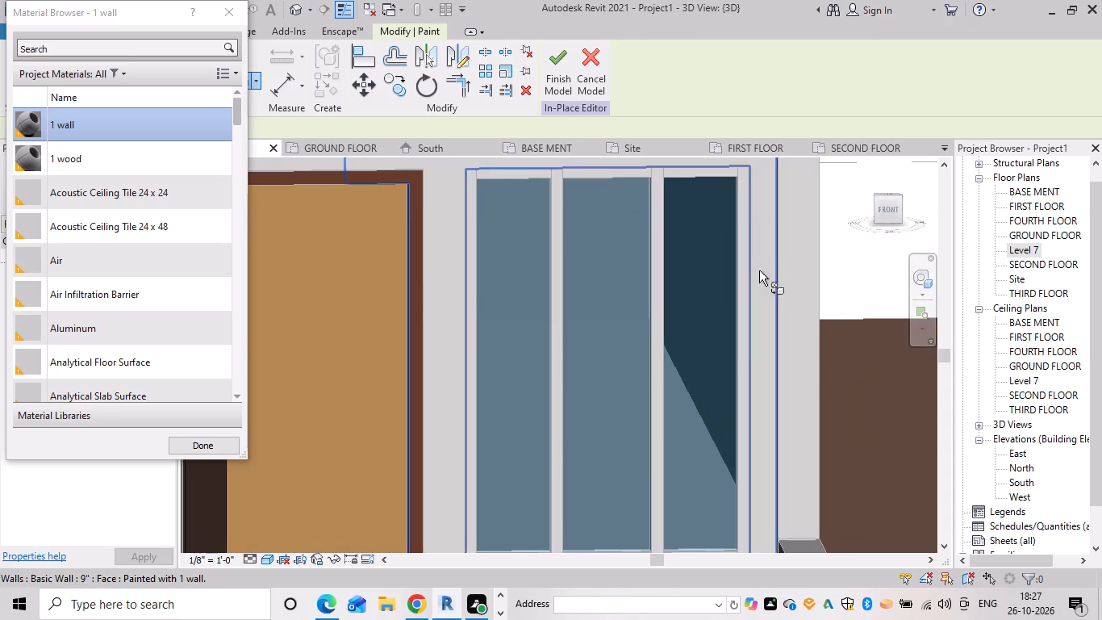
End painting and finish the in-place model of the vertical strips.
middle_click_drag(770, 278, 846, 399)
scroll(837, 380, "down", 4)
scroll(668, 395, "down", 7)
middle_click_drag(659, 395, 660, 190)
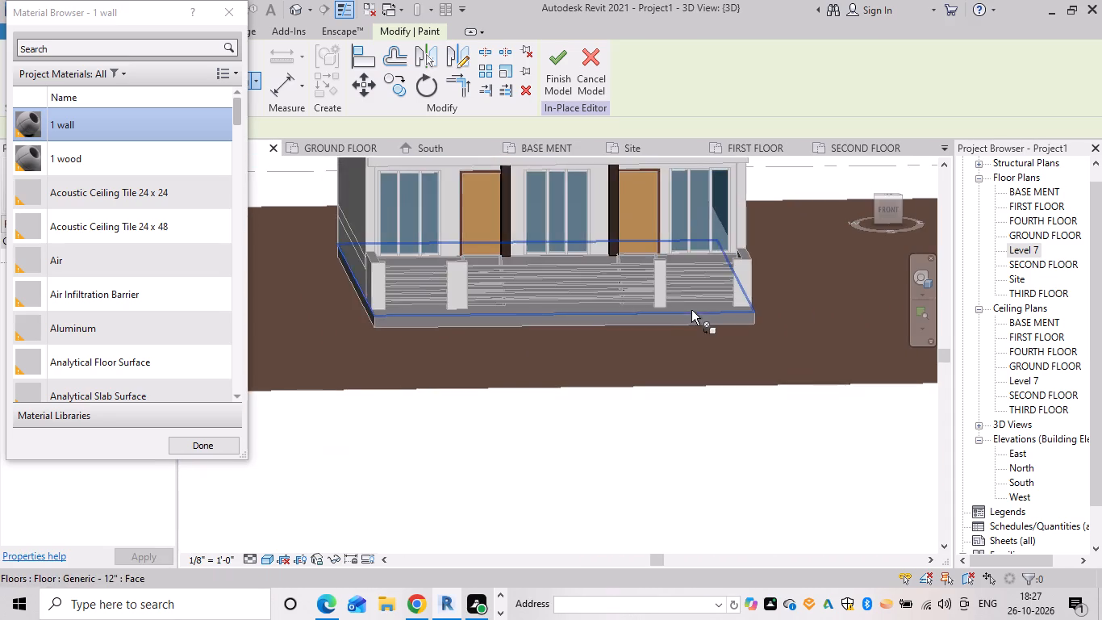
middle_click_drag(691, 311, 621, 332, "shift")
left_click(570, 80)
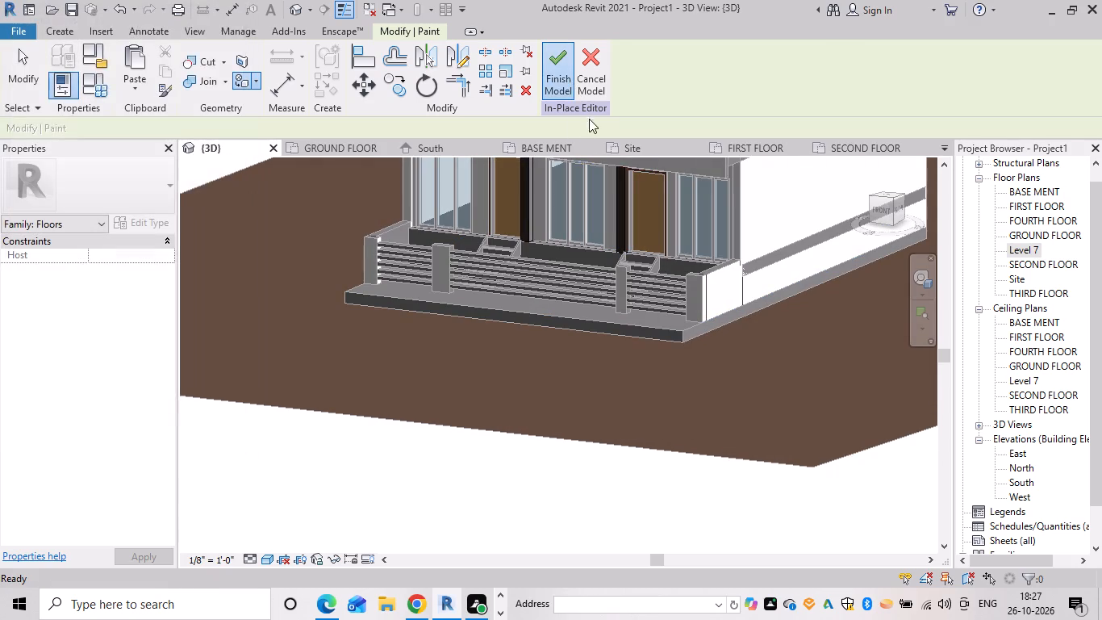
Close Revit, saving the project to the Desktop as a project file named G+2.
scroll(628, 350, "down", 10)
middle_click_drag(630, 358, 663, 347, "shift")
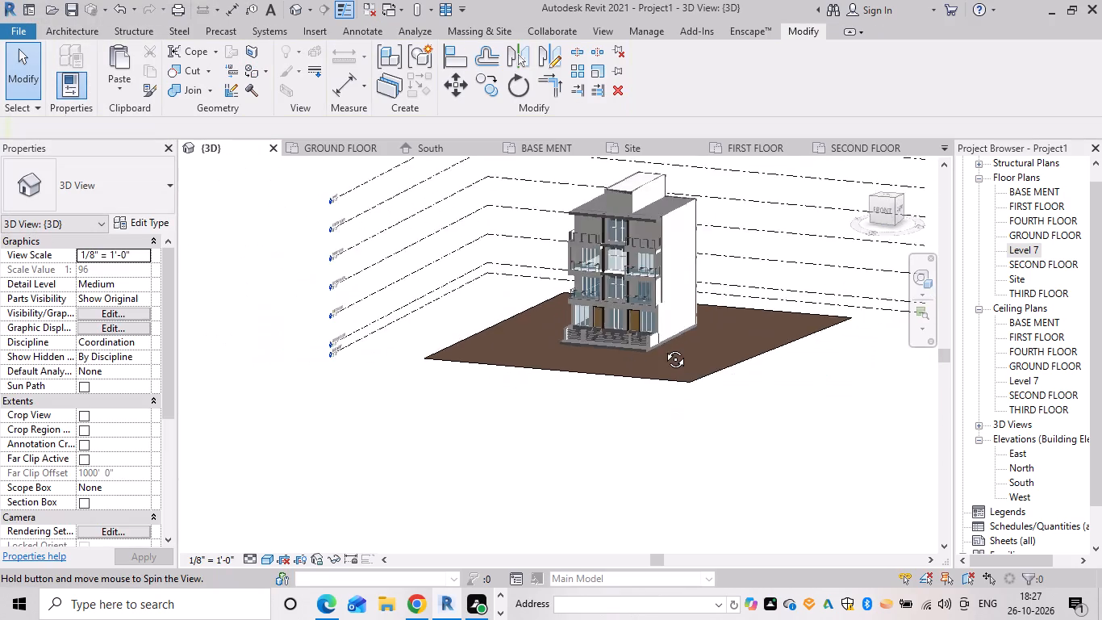
middle_click_drag(663, 347, 674, 325, "shift")
scroll(666, 319, "up", 4)
middle_click_drag(667, 332, 712, 512)
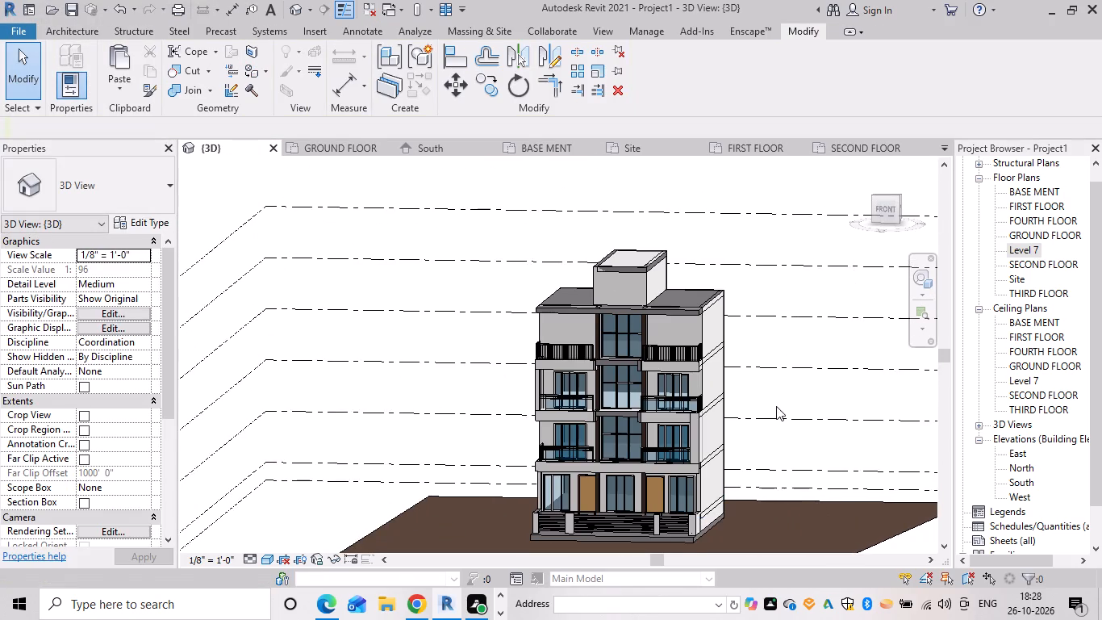
left_click(1095, 11)
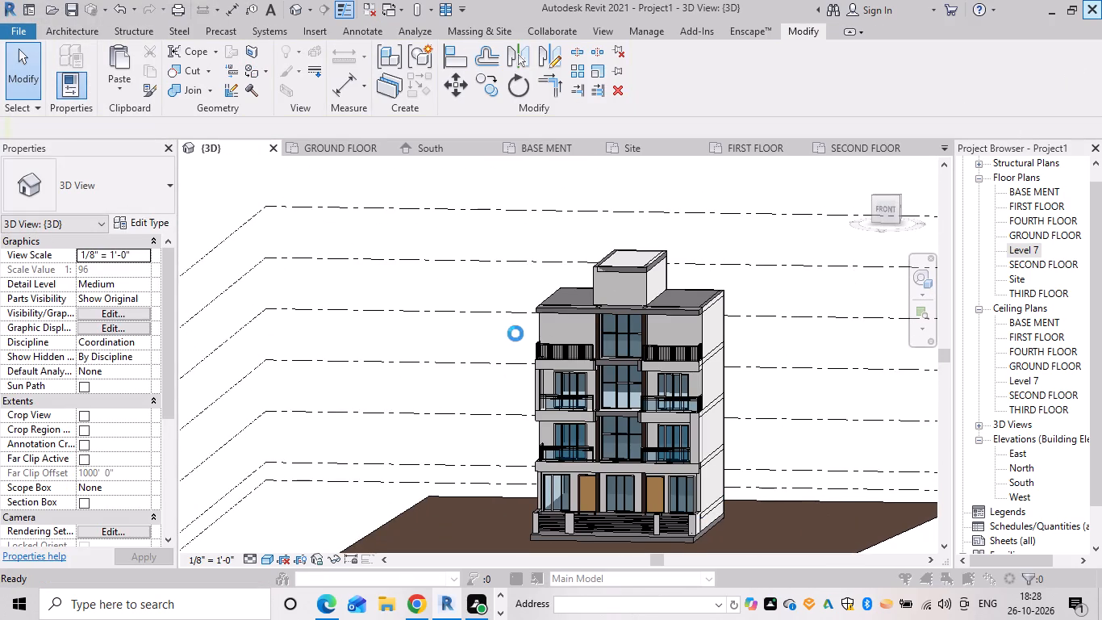
left_click(532, 298)
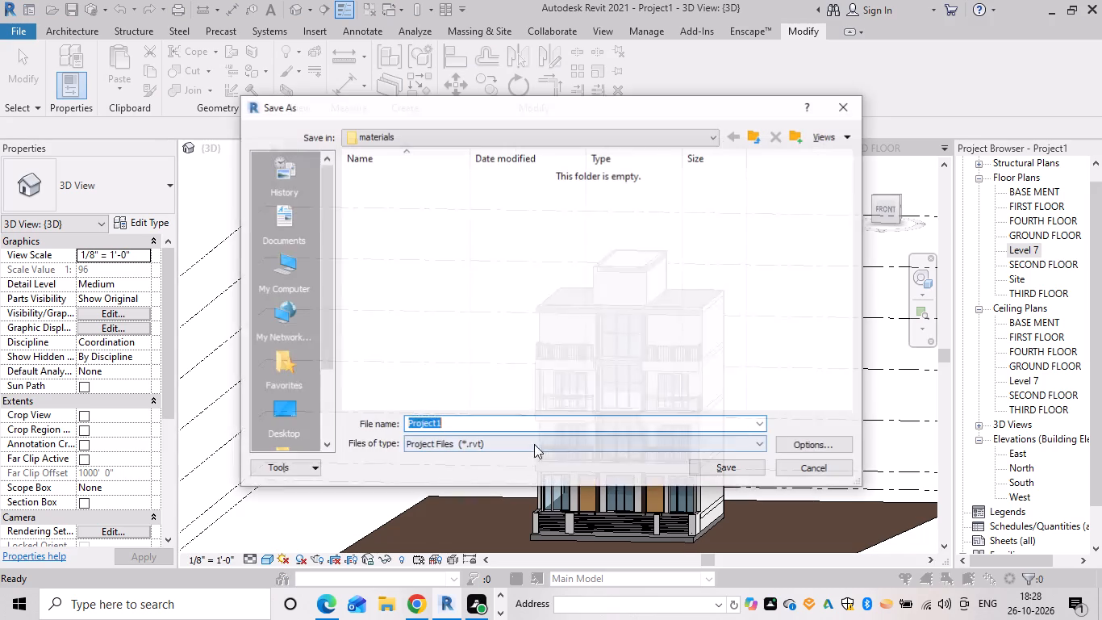
key("BackSpace")
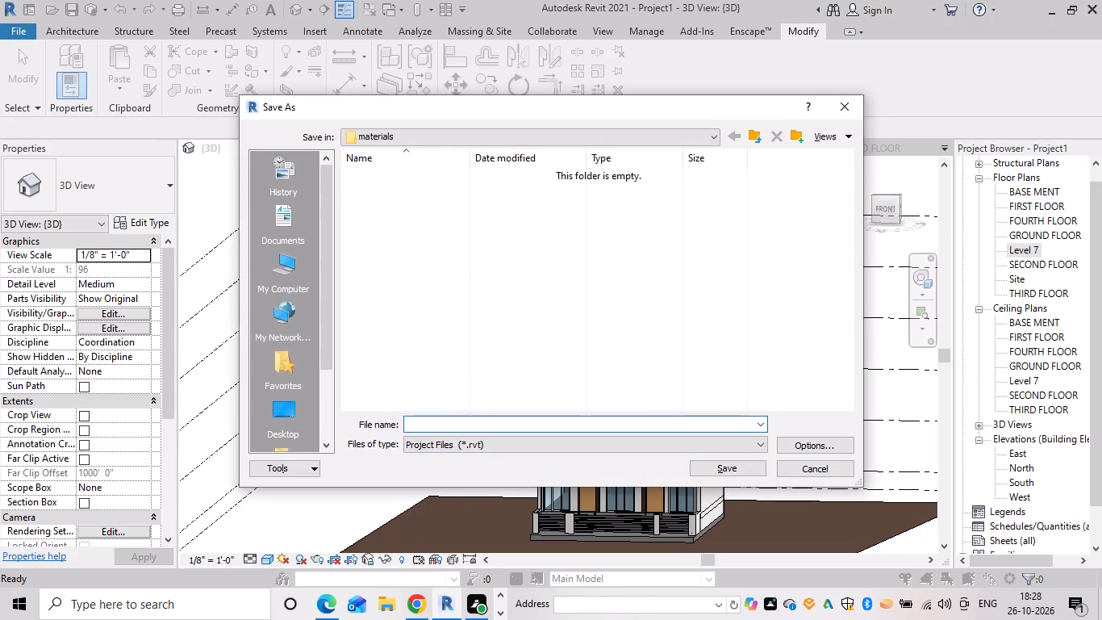
type("G+2")
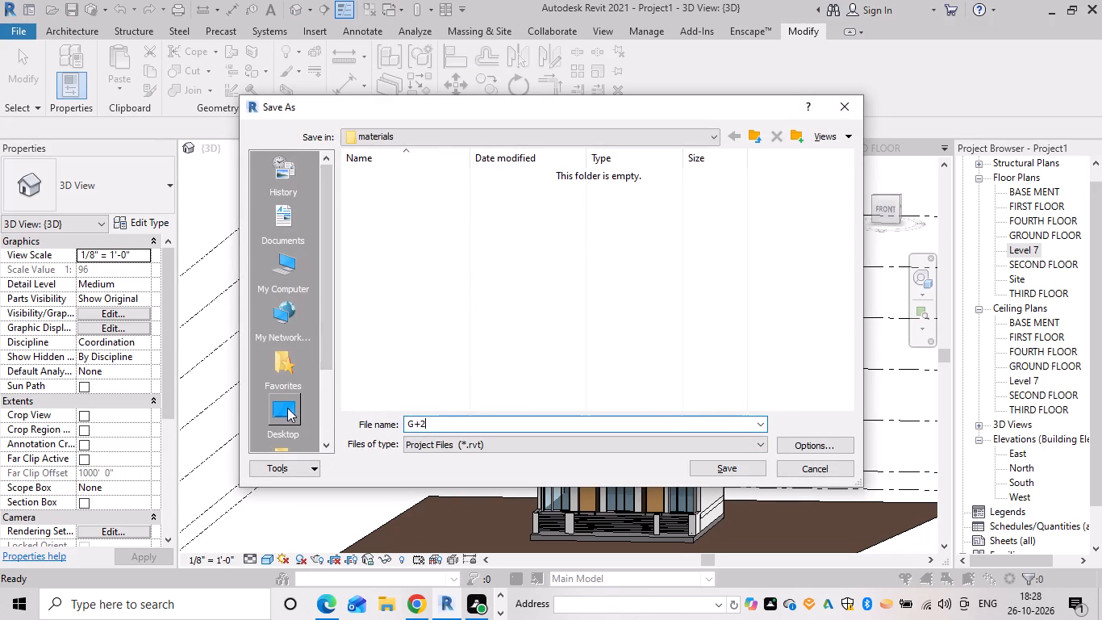
double_click(287, 408)
left_click(290, 403)
left_click(733, 471)
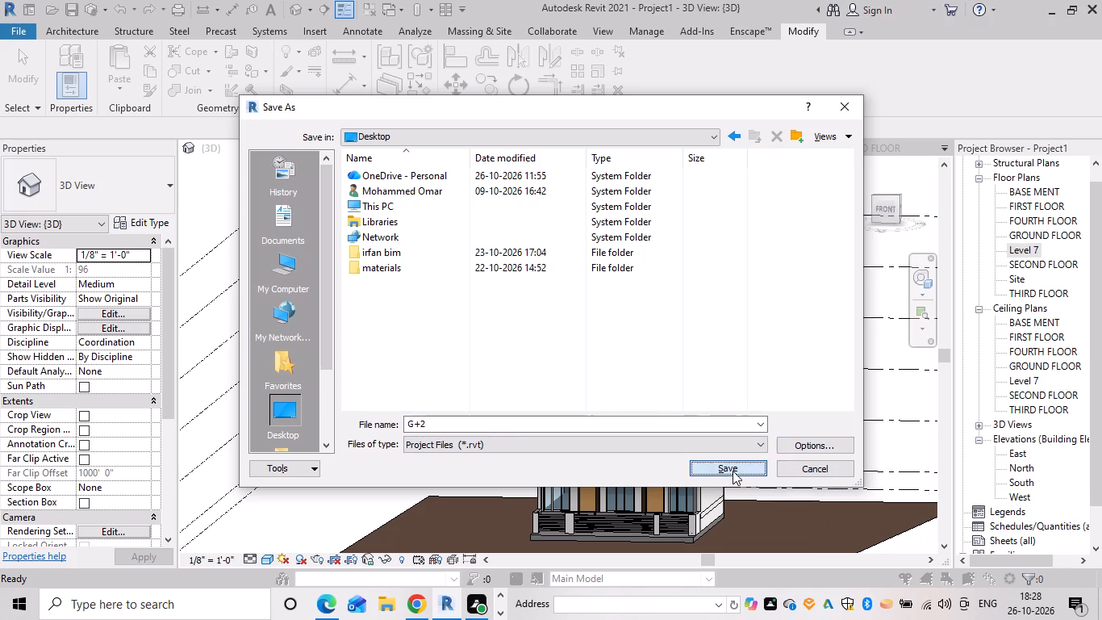
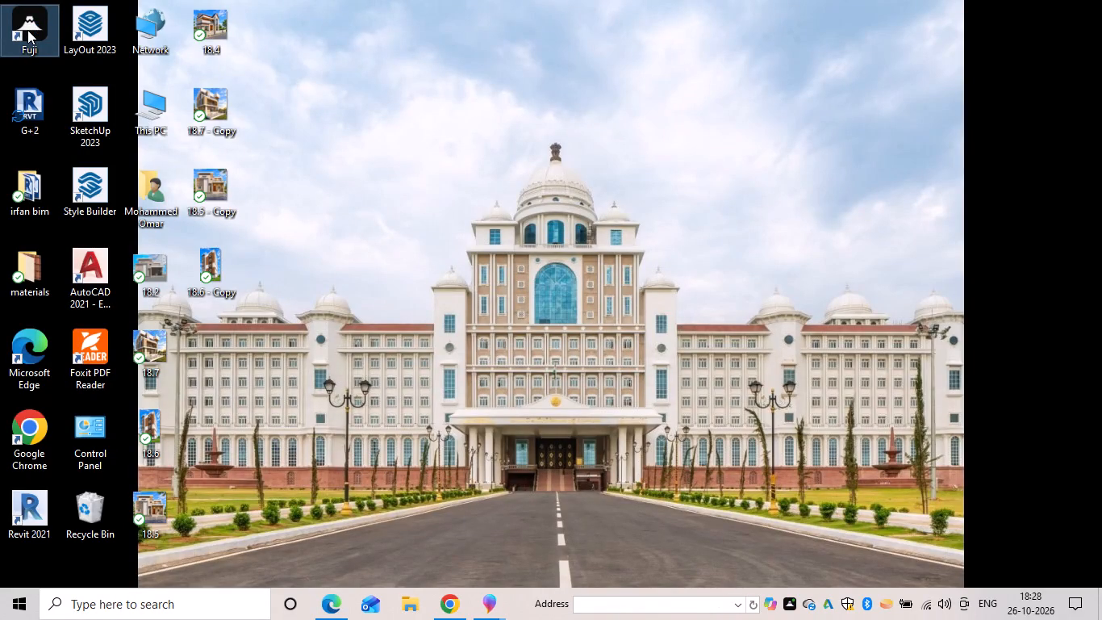
Launch the Fuji application from its desktop shortcut.
triple_click(27, 30)
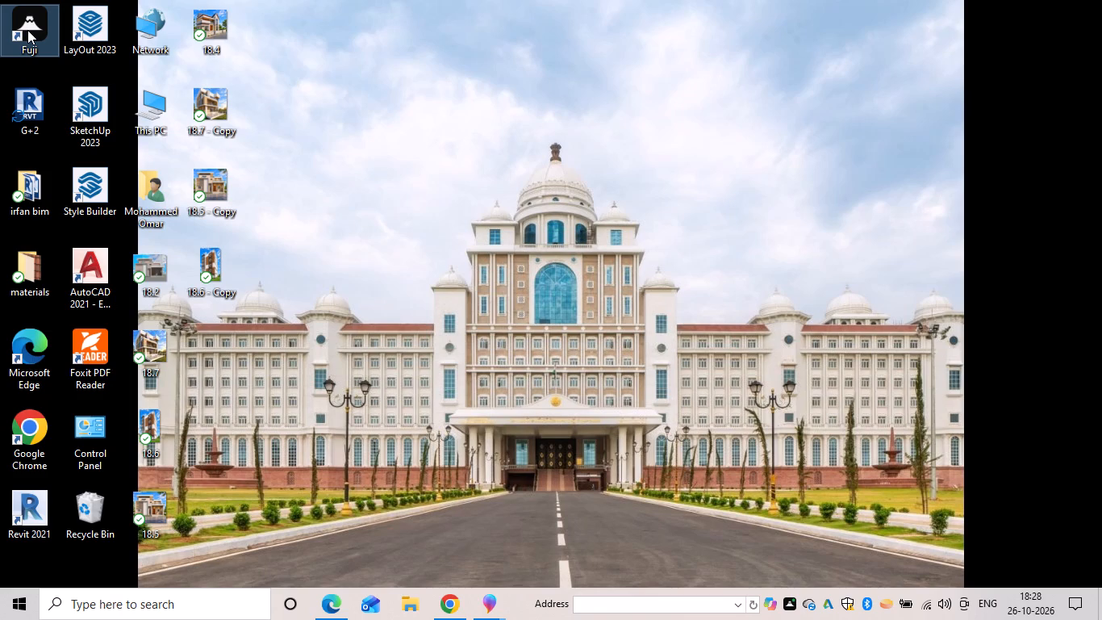